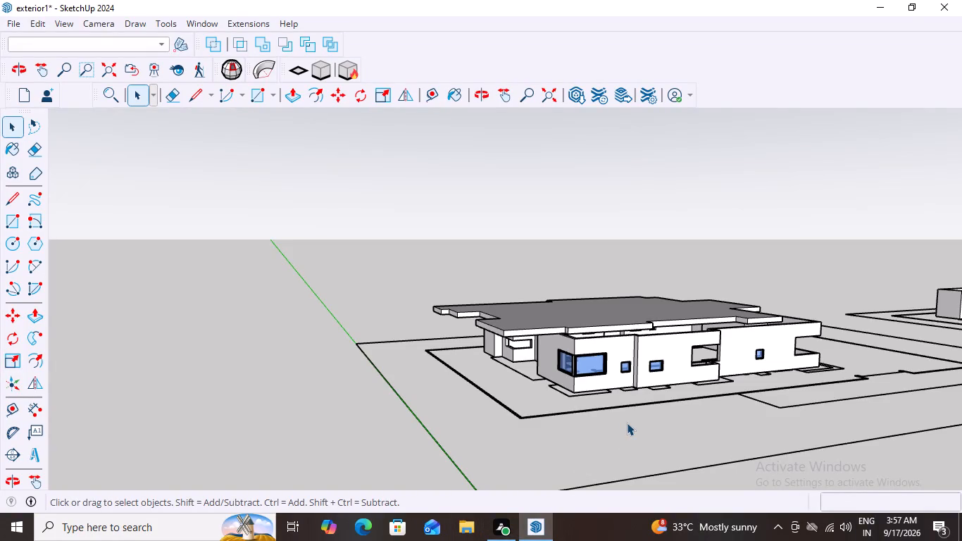
Open the wall group of the flat-roofed house for editing at its large corner window.
scroll(776, 371, down, 6)
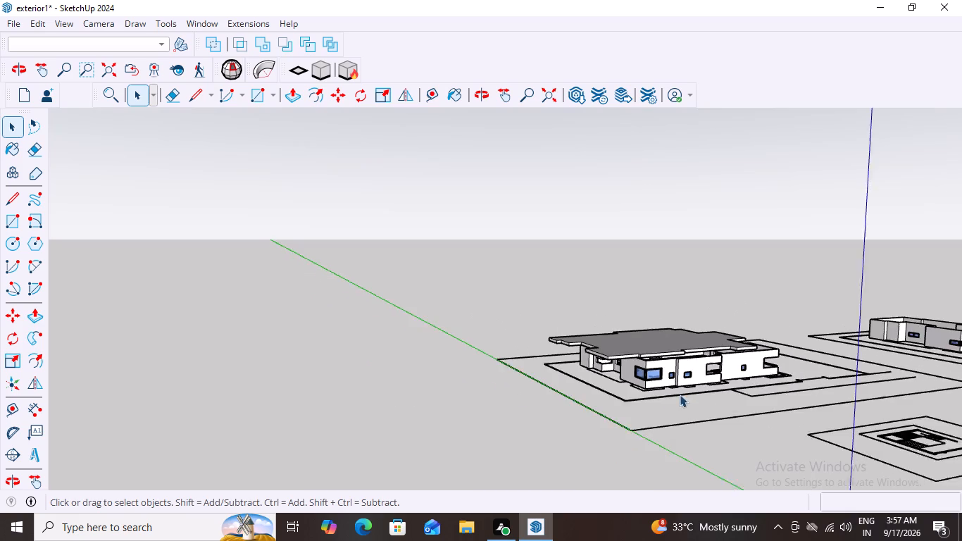
scroll(680, 394, down, 2)
middle_drag(600, 394, 819, 397)
middle_drag(735, 358, 602, 390)
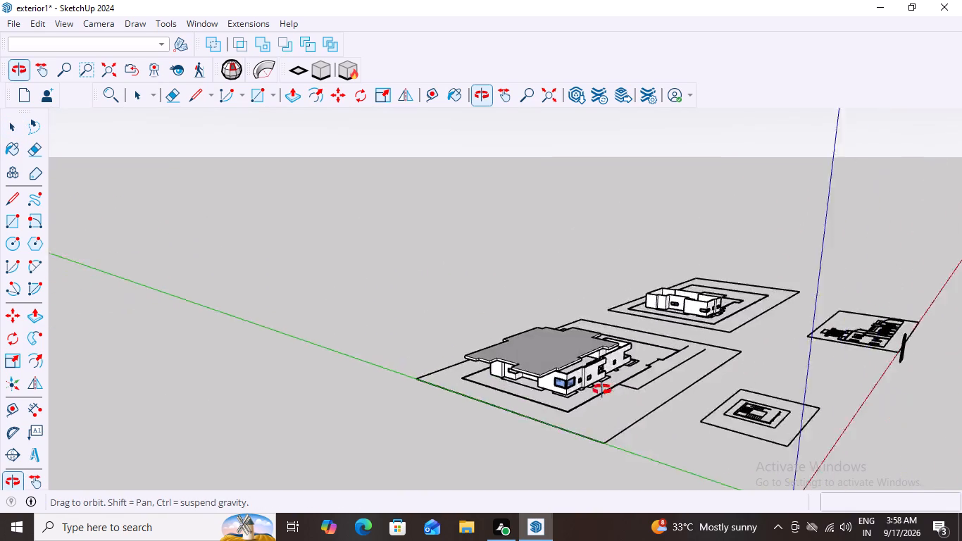
middle_drag(602, 390, 473, 386)
scroll(432, 380, up, 11)
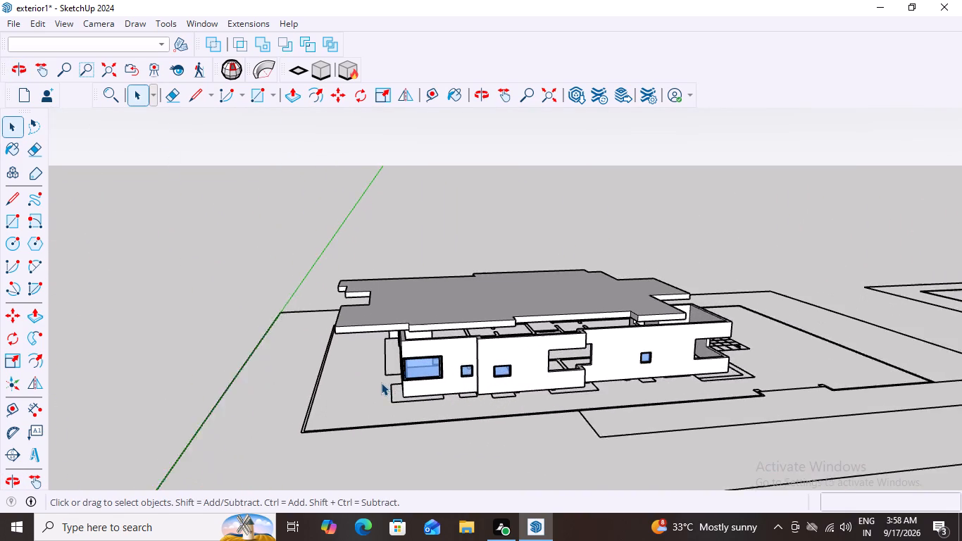
scroll(381, 383, up, 15)
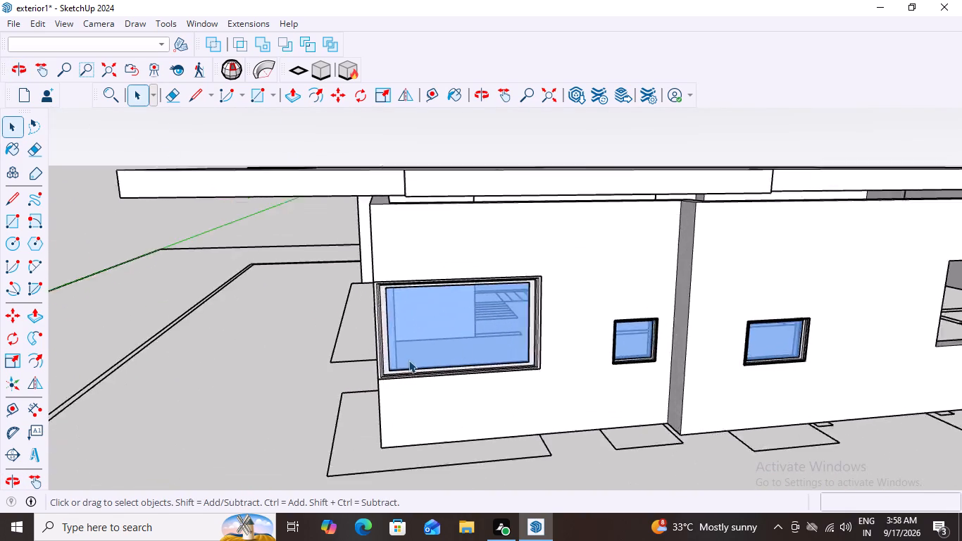
scroll(408, 360, up, 7)
scroll(378, 375, down, 12)
click(467, 337)
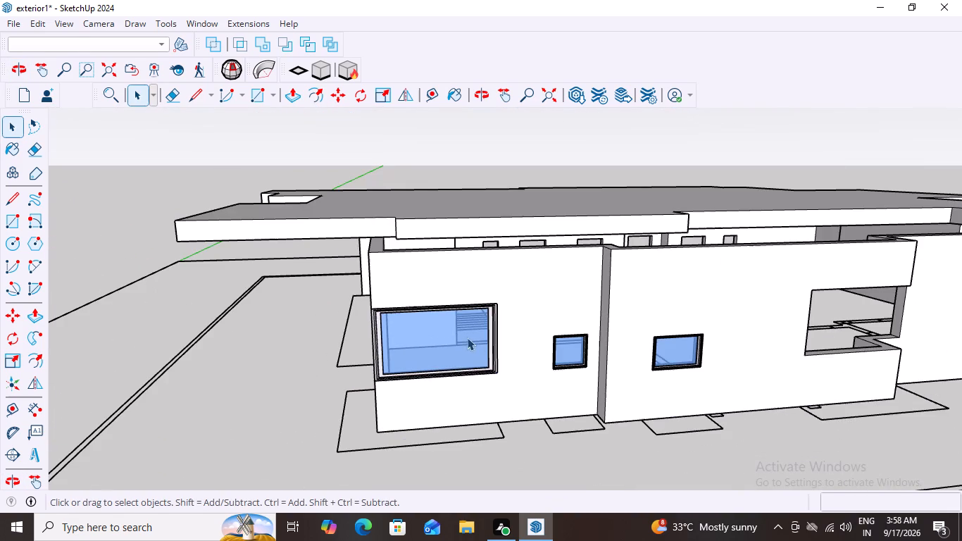
scroll(448, 342, down, 16)
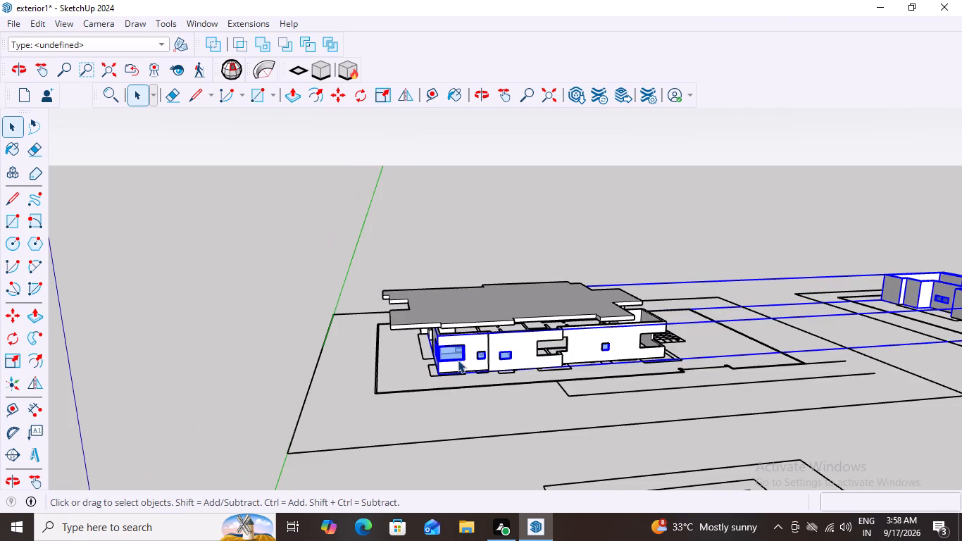
scroll(473, 381, up, 7)
double_click(454, 334)
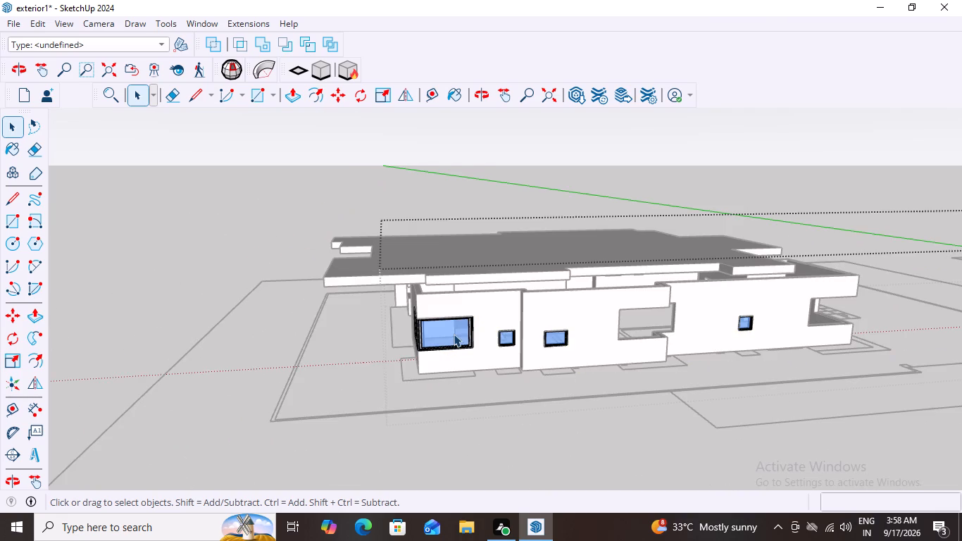
Copy the large corner window about 16,538 mm along the same façade into the empty opening at the far corner, aligning their lower corners.
click(454, 334)
scroll(465, 359, up, 12)
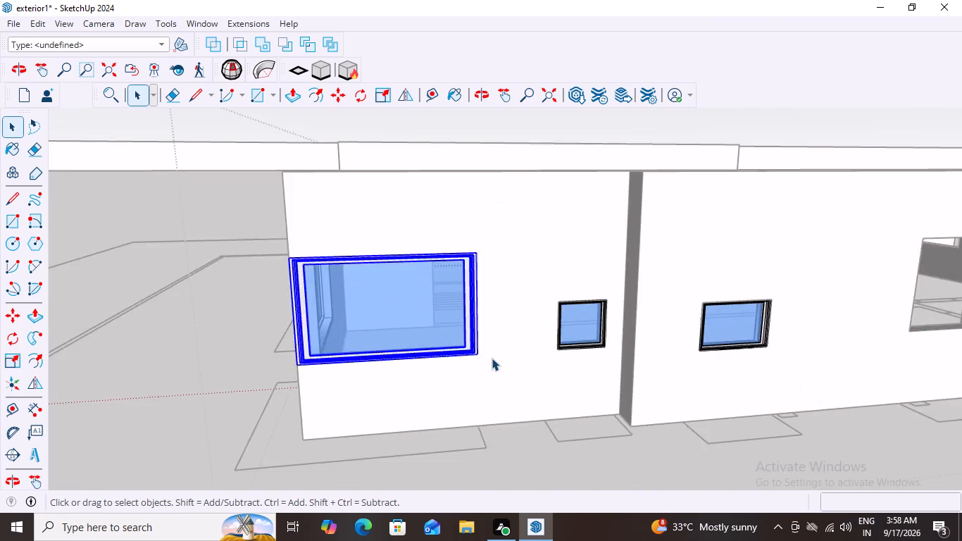
scroll(492, 358, up, 7)
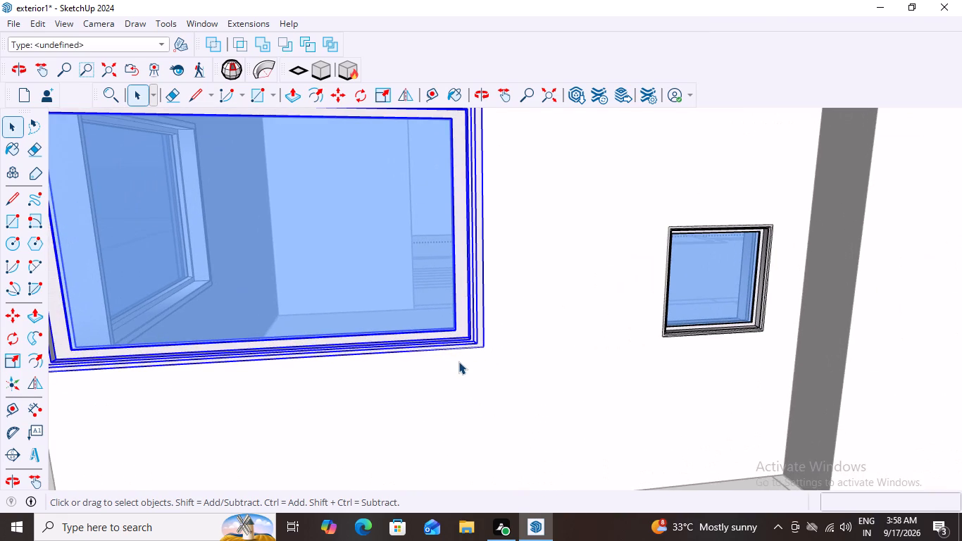
scroll(458, 361, down, 4)
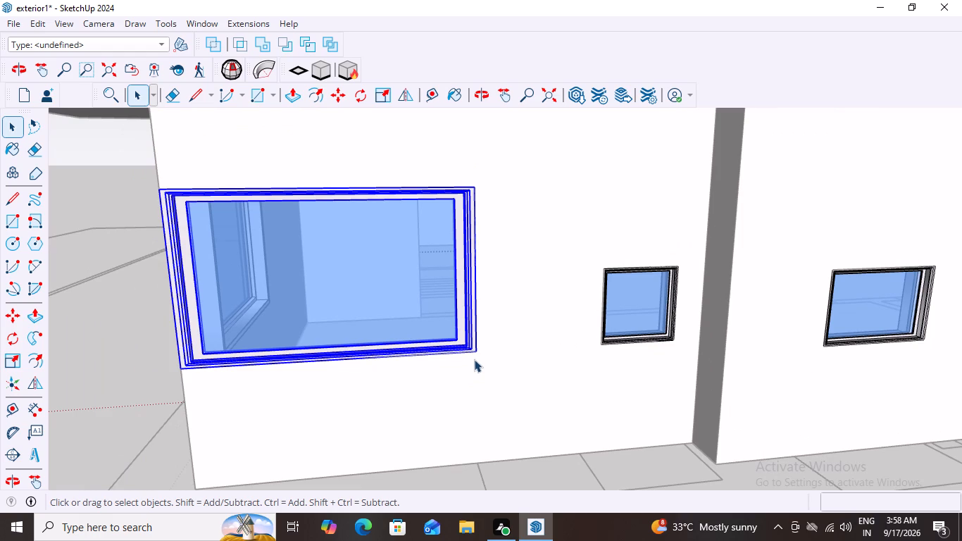
scroll(147, 368, up, 4)
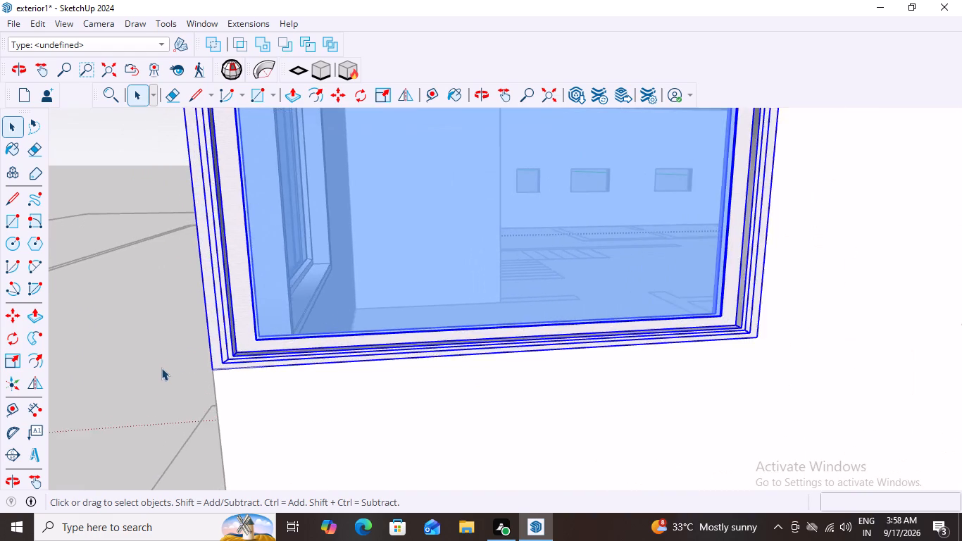
scroll(161, 368, up, 2)
key(m)
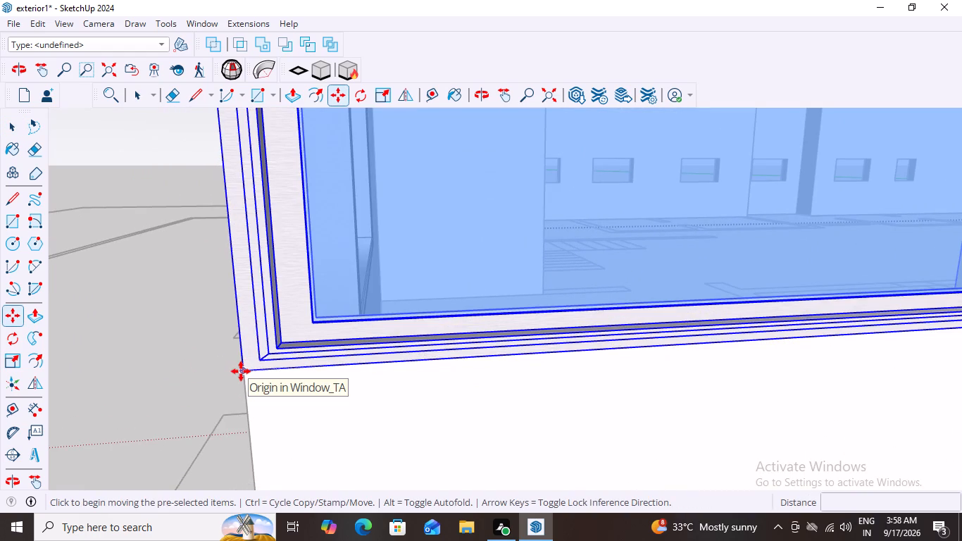
click(241, 371)
scroll(444, 442, down, 6)
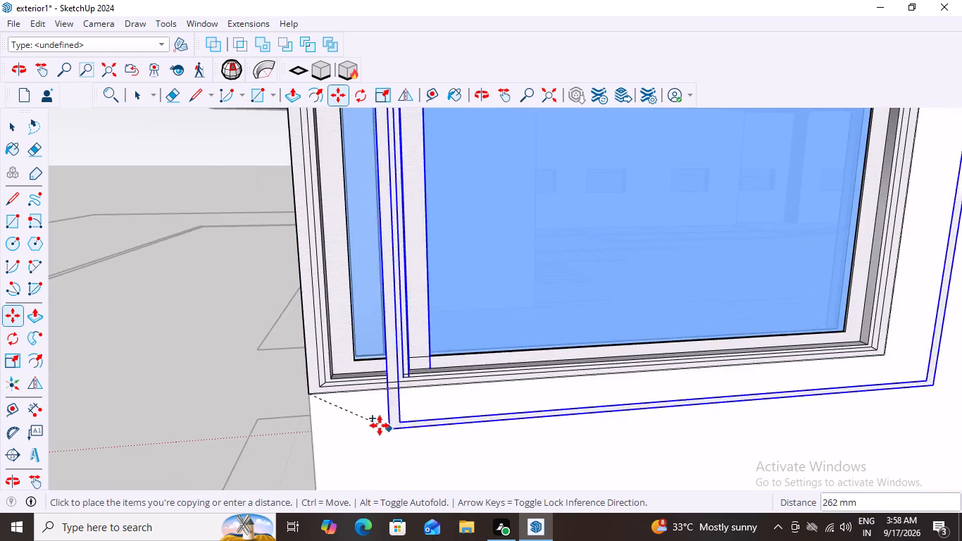
scroll(380, 425, down, 20)
scroll(380, 425, down, 11)
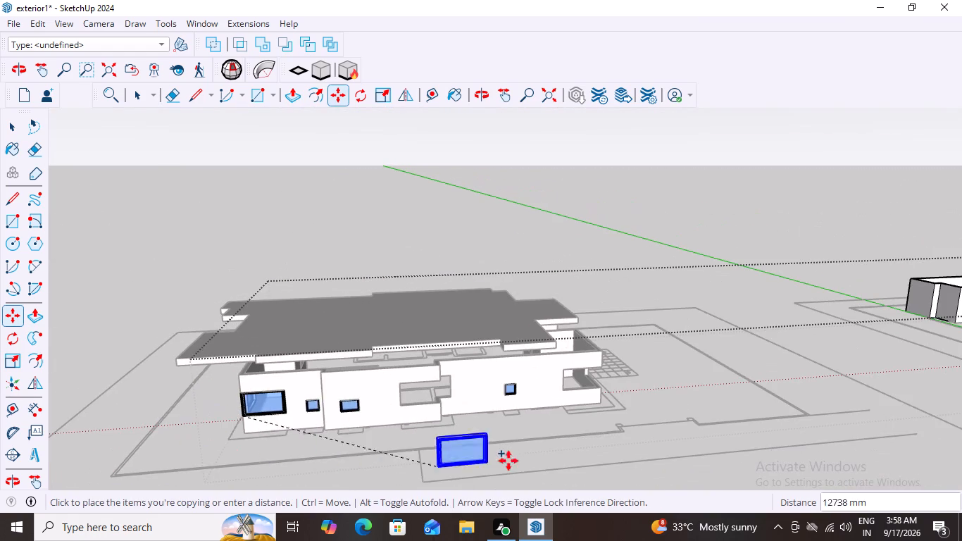
scroll(642, 416, up, 20)
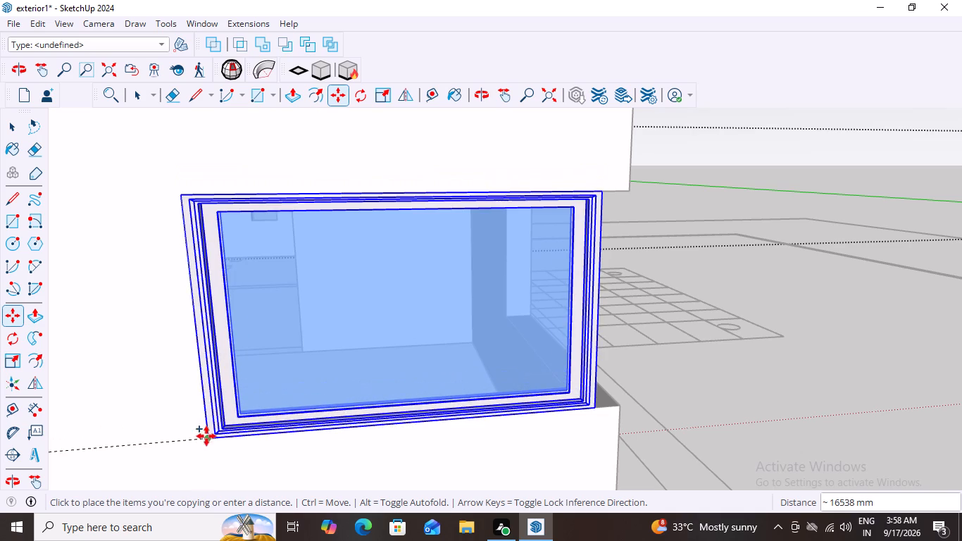
scroll(217, 442, up, 3)
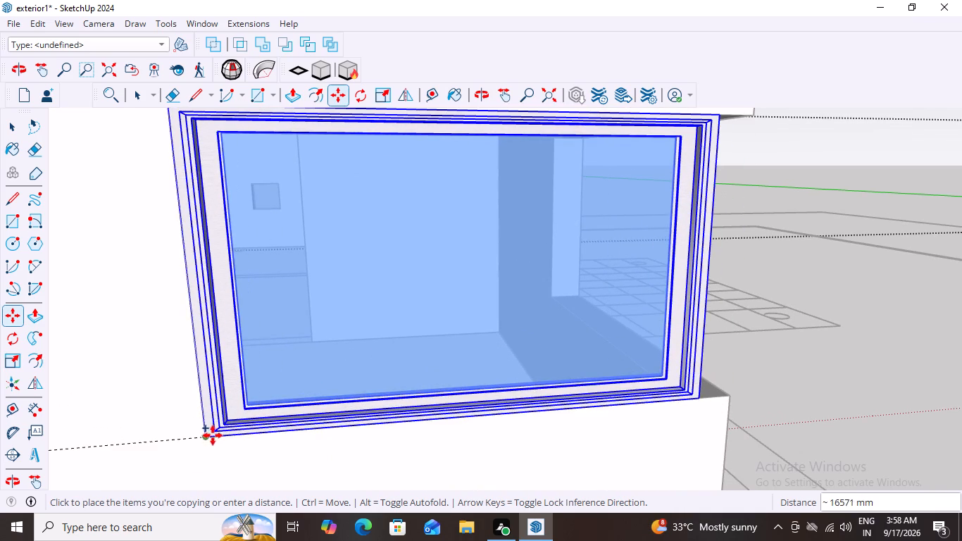
click(207, 437)
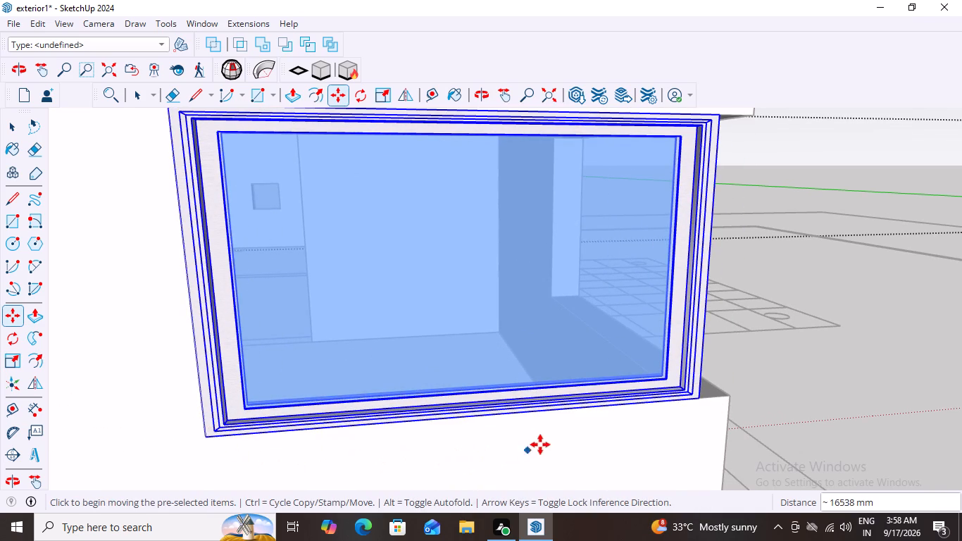
Examine how the copied window sits in the far corner opening, from several angles and from a distance.
scroll(540, 444, down, 7)
middle_drag(822, 433, 623, 416)
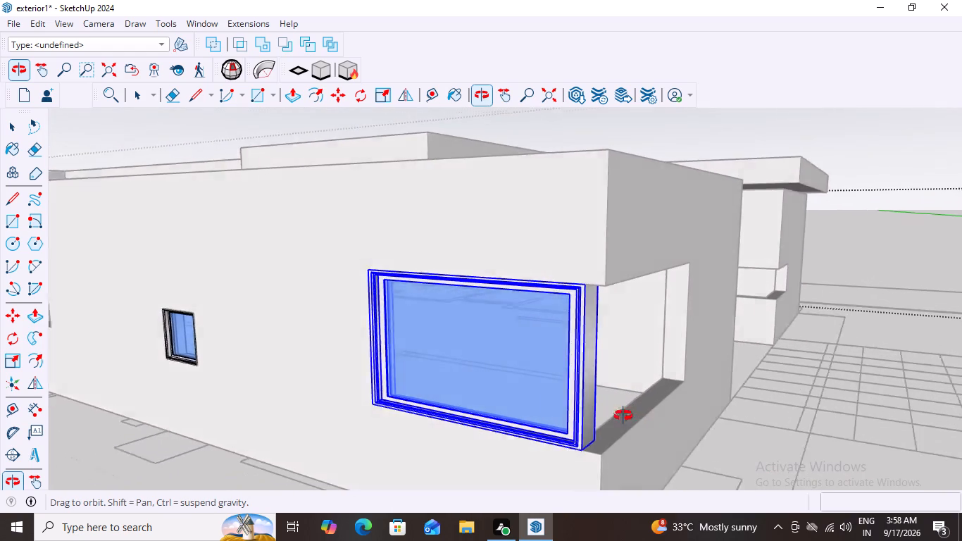
middle_drag(623, 416, 801, 434)
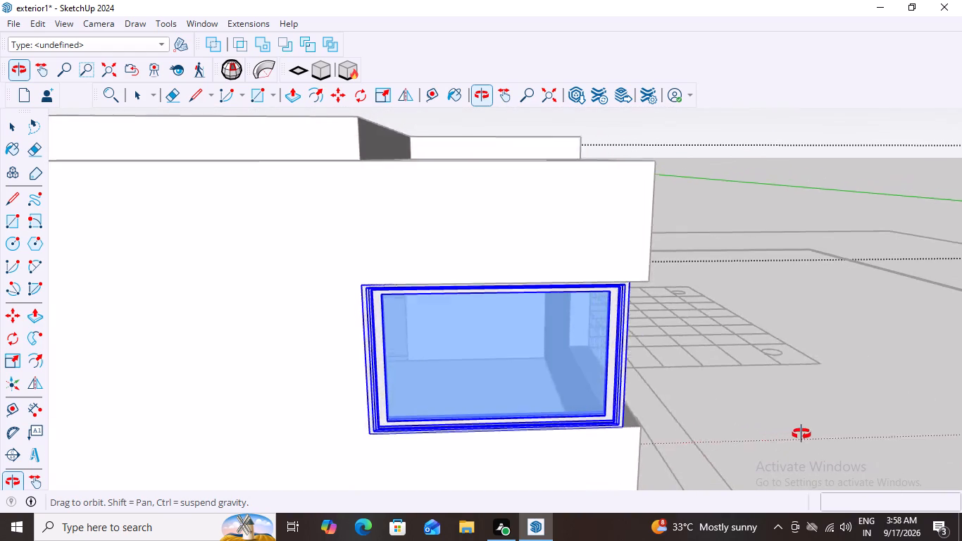
middle_drag(801, 434, 767, 436)
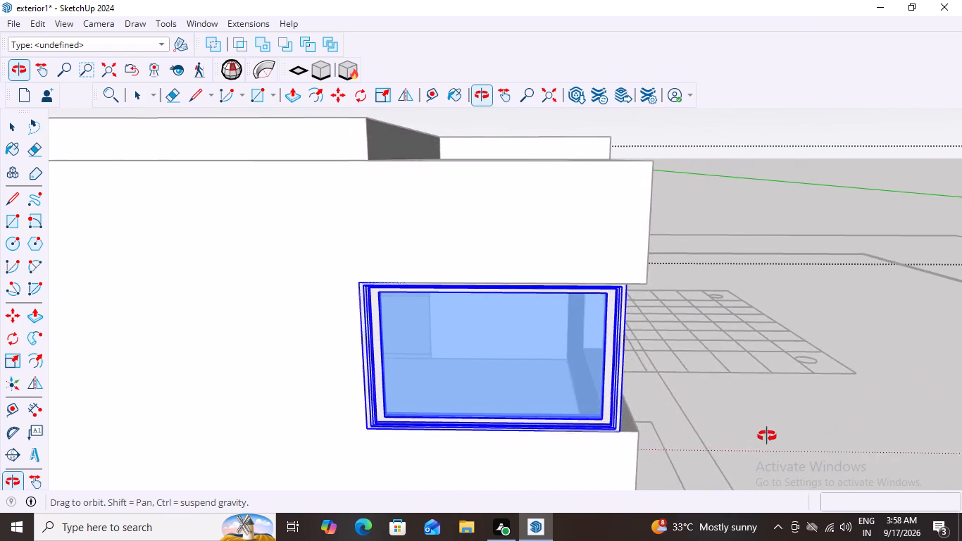
middle_drag(767, 436, 737, 442)
scroll(754, 431, down, 15)
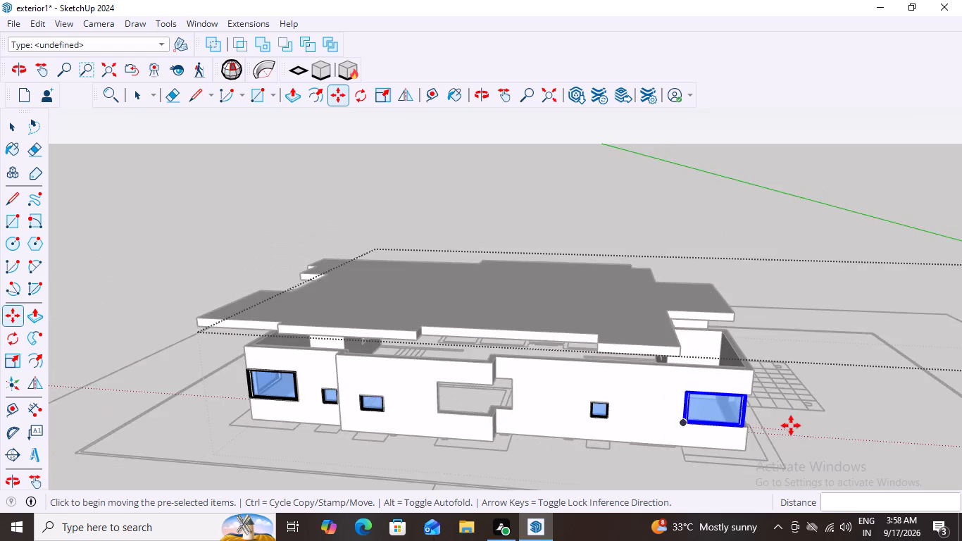
scroll(791, 426, down, 11)
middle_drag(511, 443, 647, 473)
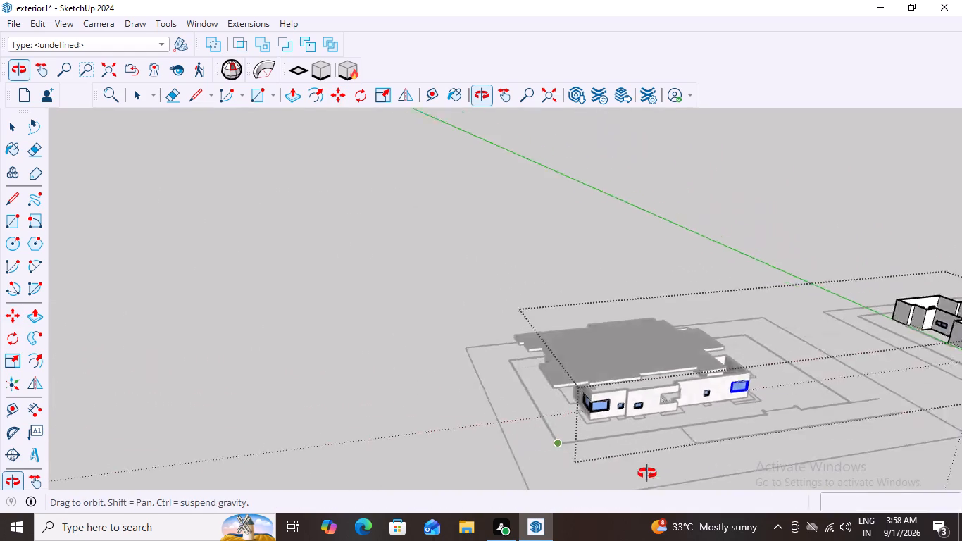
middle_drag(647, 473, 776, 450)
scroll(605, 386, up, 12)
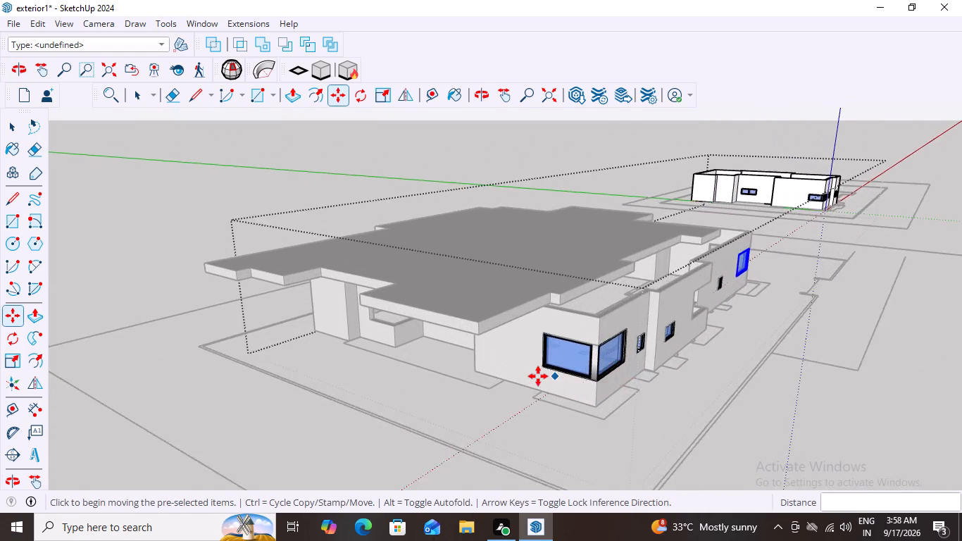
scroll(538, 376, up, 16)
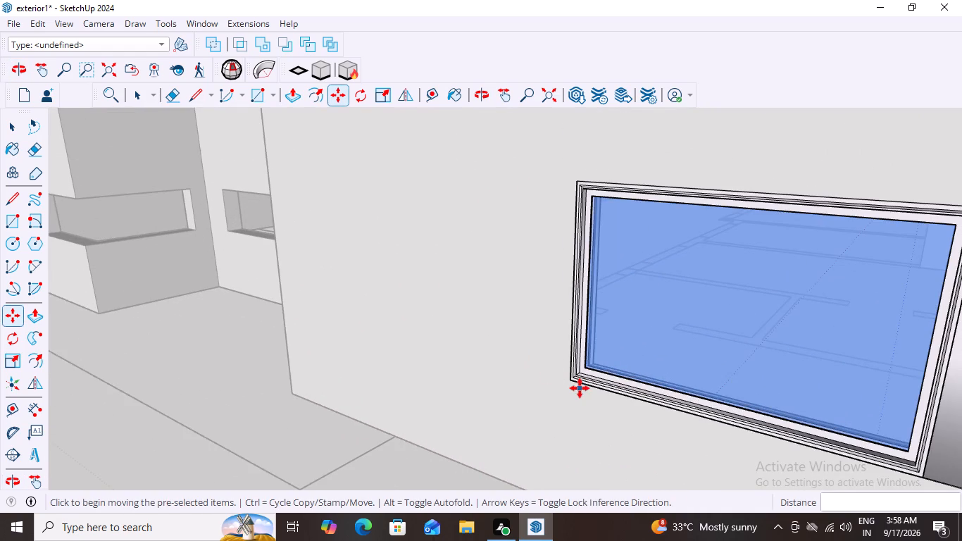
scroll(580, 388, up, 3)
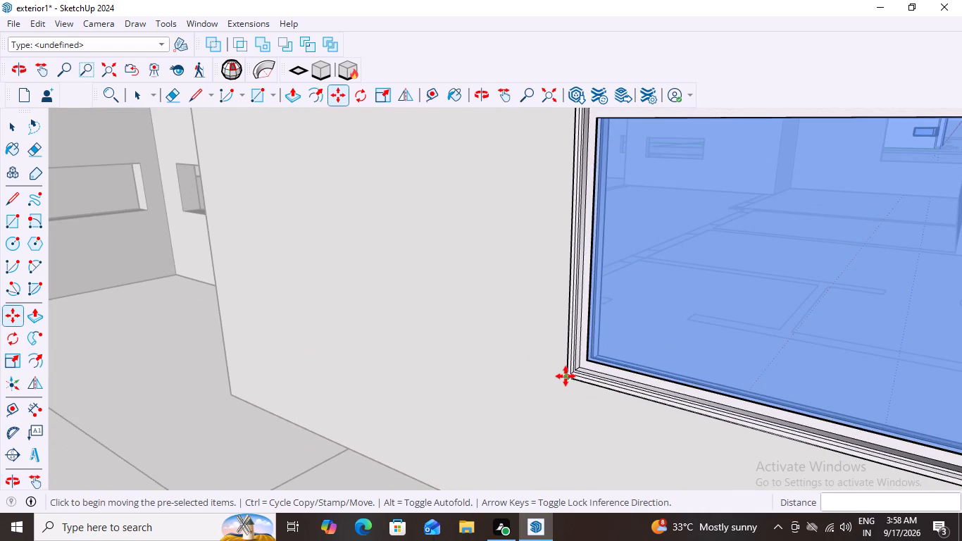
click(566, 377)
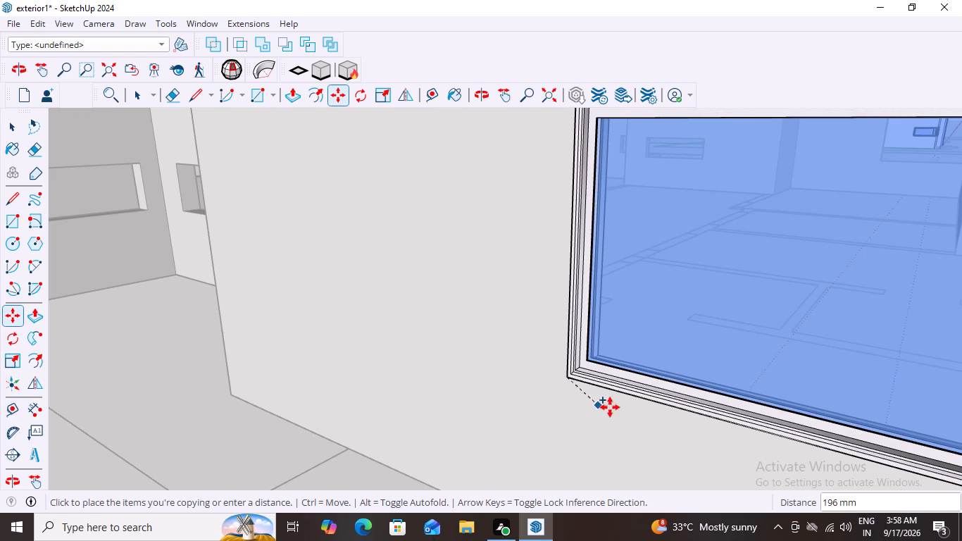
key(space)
Copy the selected far-corner window by its lower outer corner, placing the duplicate about 4,106 mm away, clear of the house corner.
scroll(549, 408, down, 10)
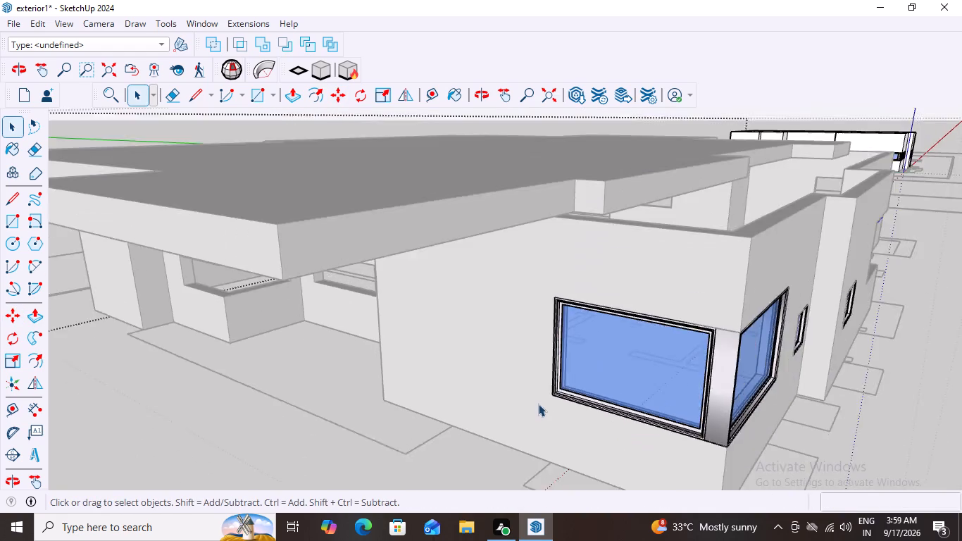
scroll(538, 404, down, 5)
scroll(639, 399, up, 3)
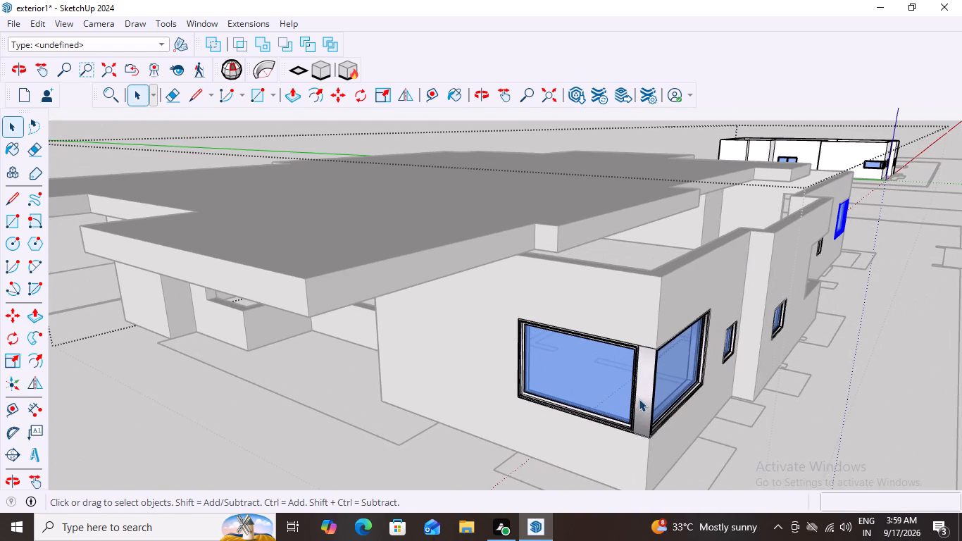
middle_drag(941, 363, 885, 373)
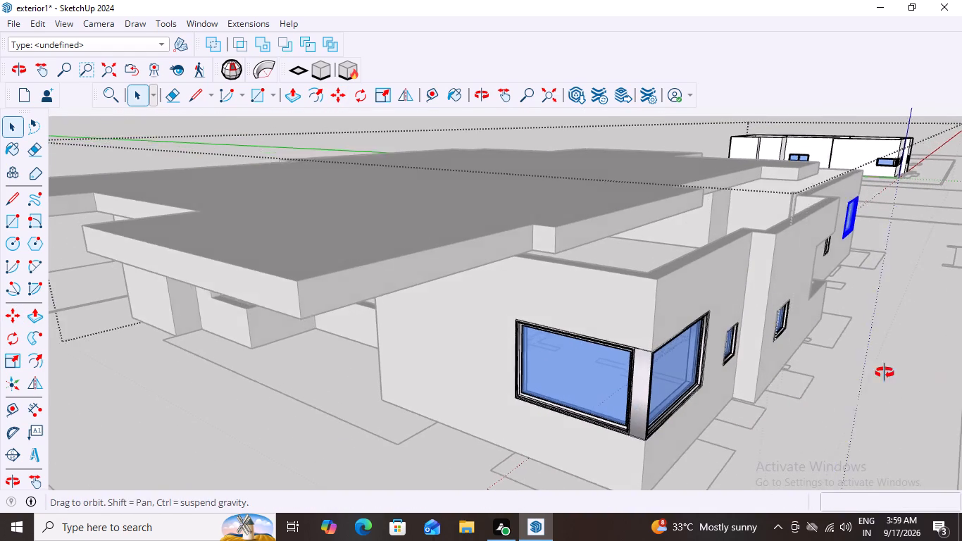
middle_drag(885, 373, 793, 375)
scroll(793, 375, down, 20)
scroll(793, 375, down, 6)
middle_drag(686, 418, 684, 431)
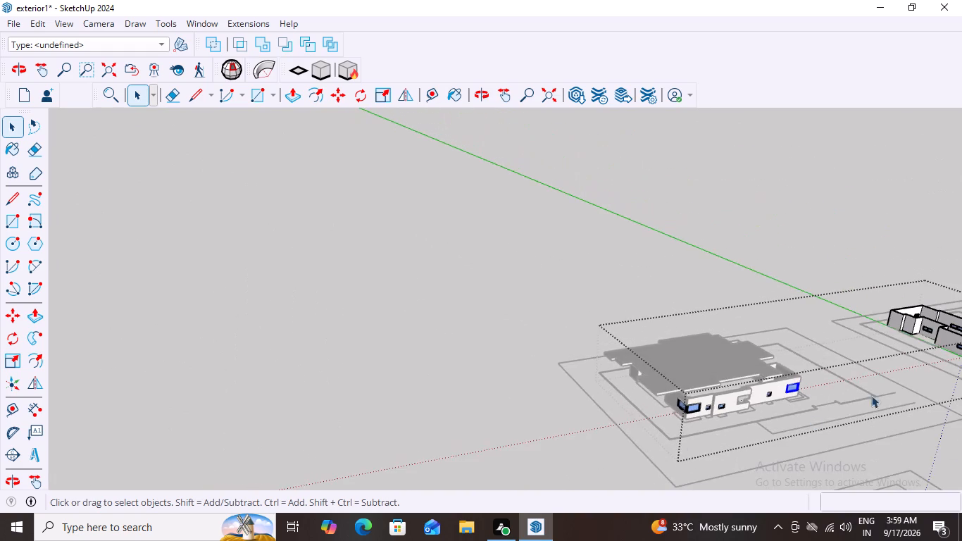
middle_drag(883, 387, 794, 385)
scroll(792, 387, down, 1)
scroll(811, 444, up, 15)
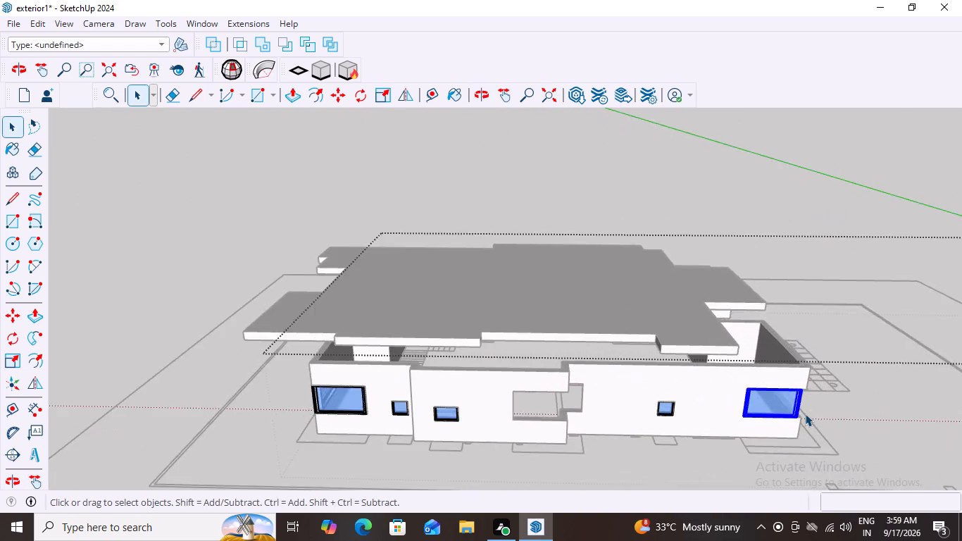
scroll(805, 413, up, 19)
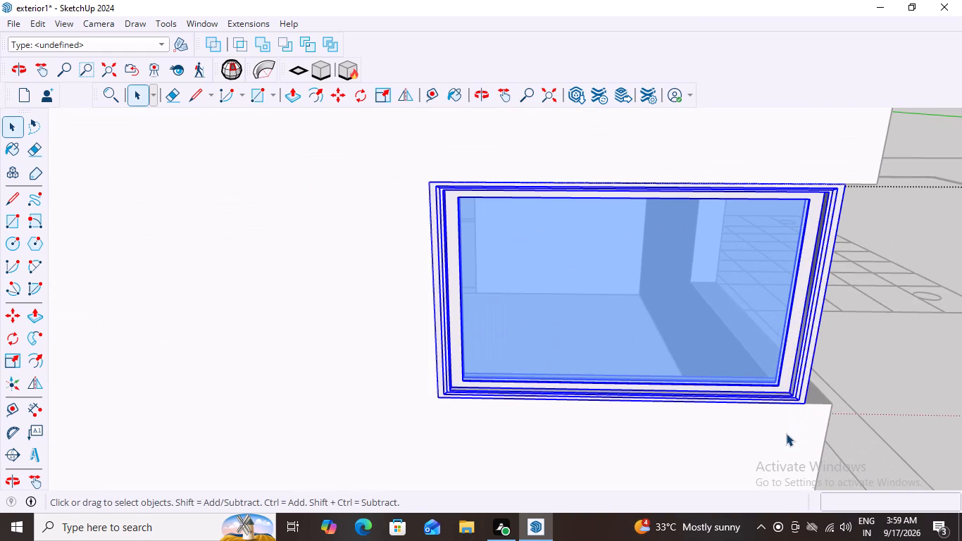
key(m)
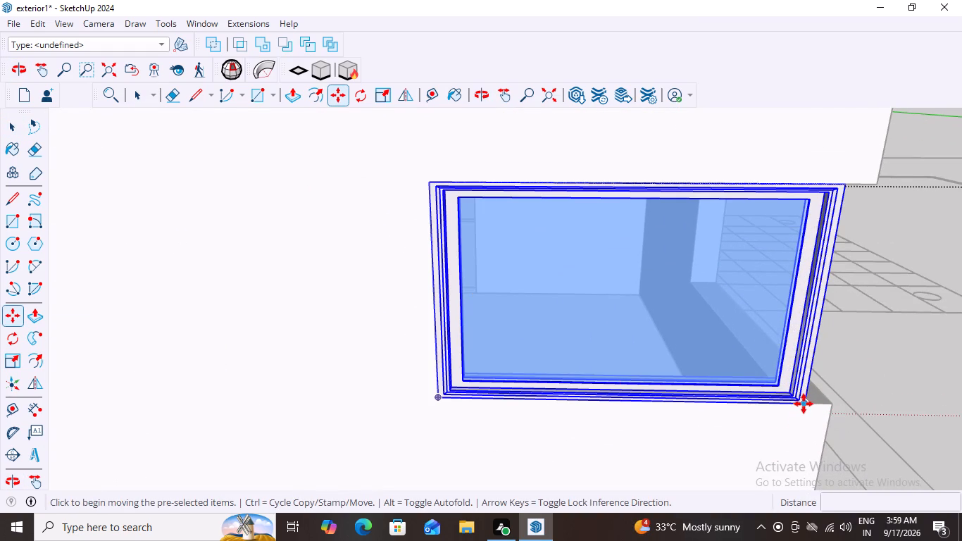
click(804, 404)
scroll(804, 404, down, 8)
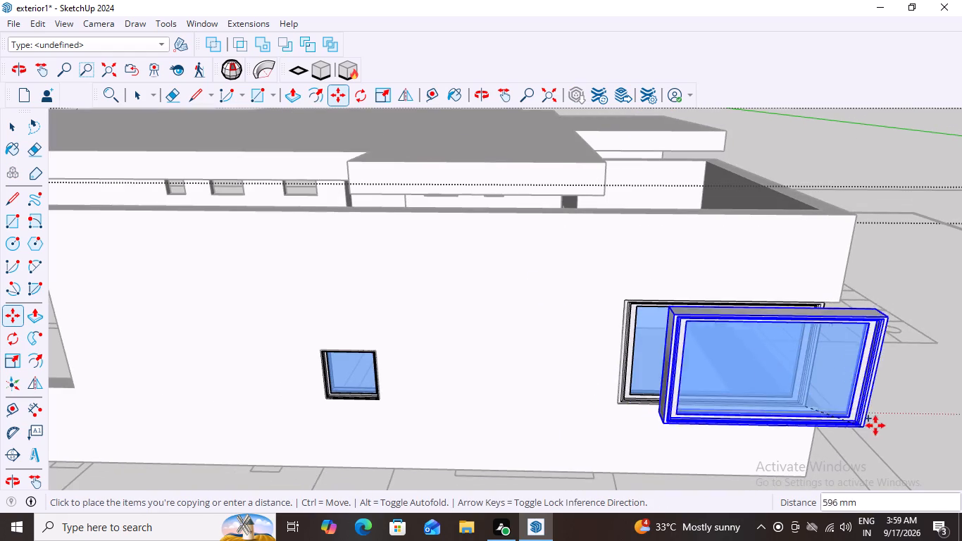
scroll(961, 416, down, 9)
middle_drag(912, 420, 838, 404)
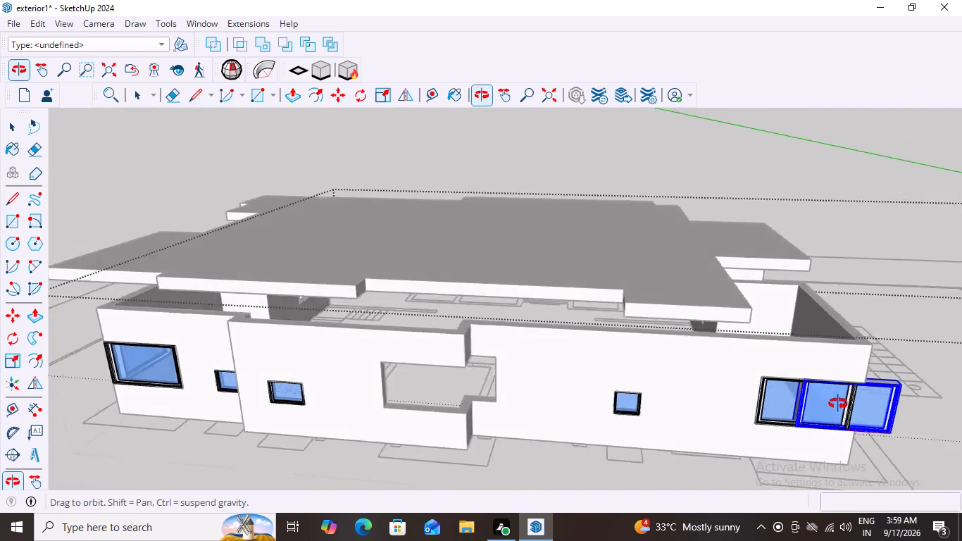
middle_drag(838, 404, 755, 368)
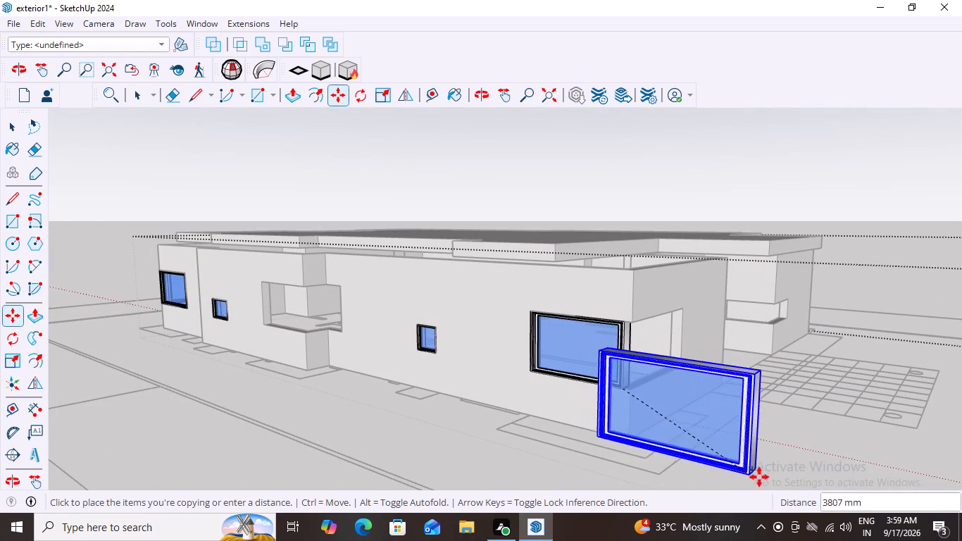
click(774, 485)
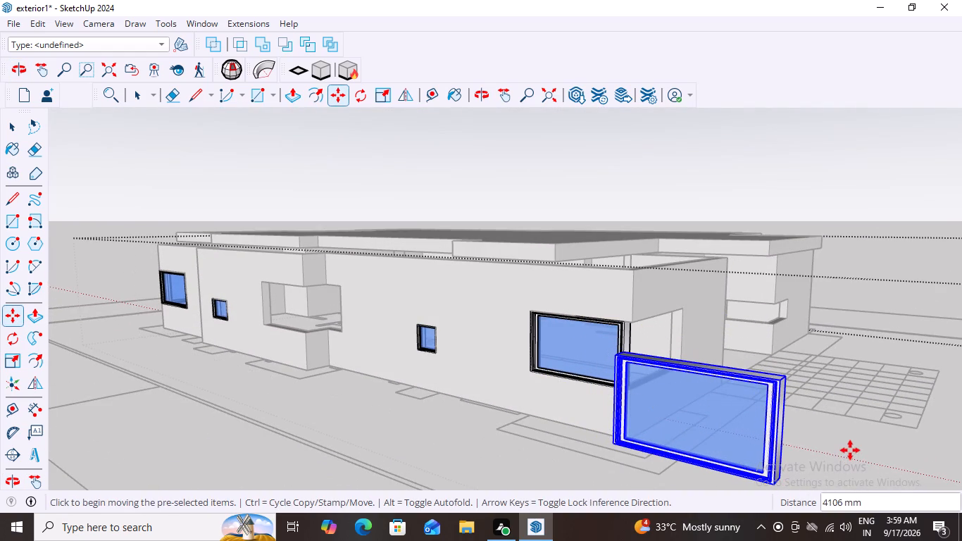
scroll(847, 438, down, 3)
key(space)
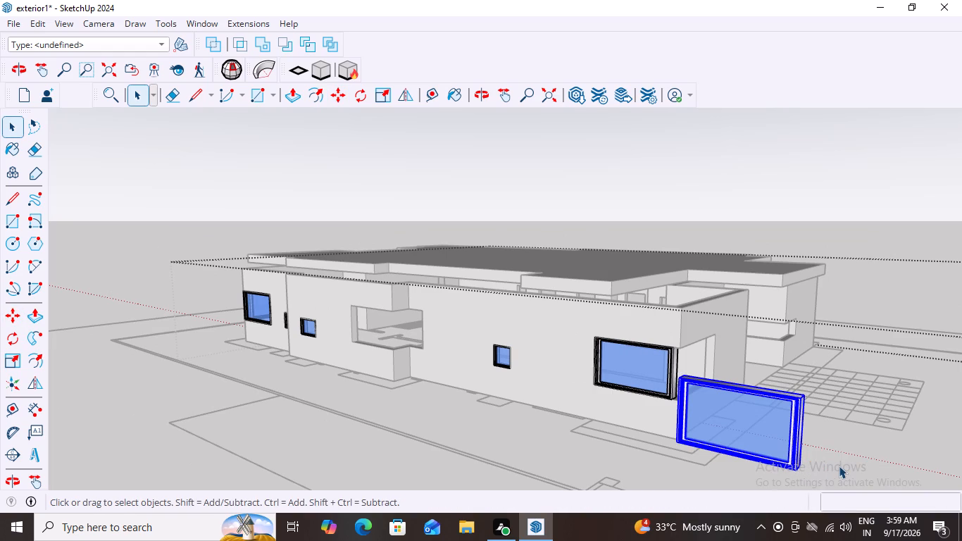
Rotate the duplicated window 90 degrees horizontally about its lower corner so it runs parallel to the adjoining side wall.
key(q)
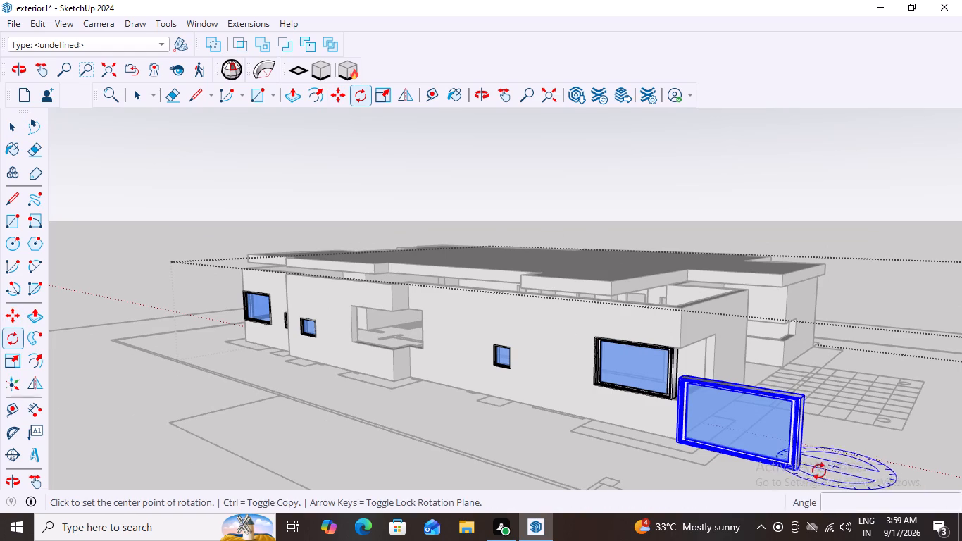
click(676, 440)
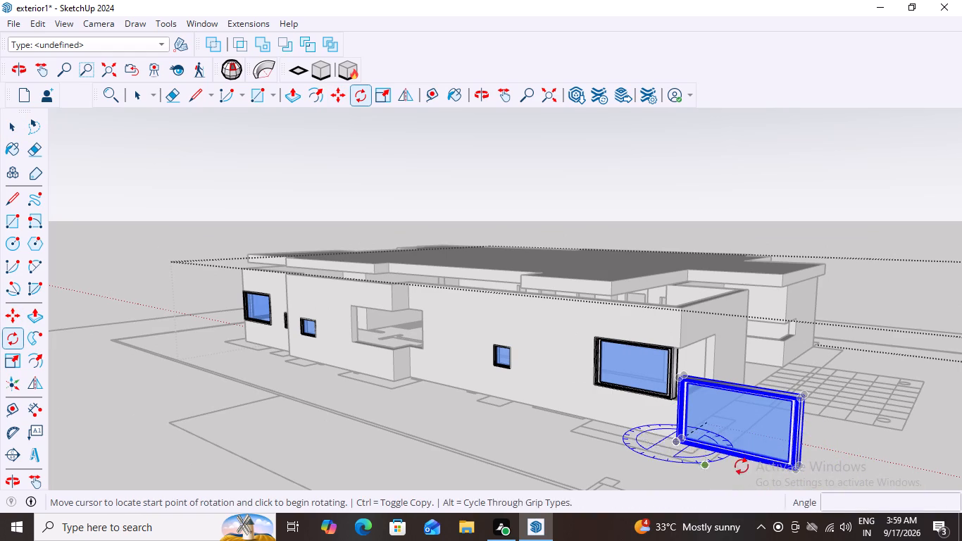
click(795, 468)
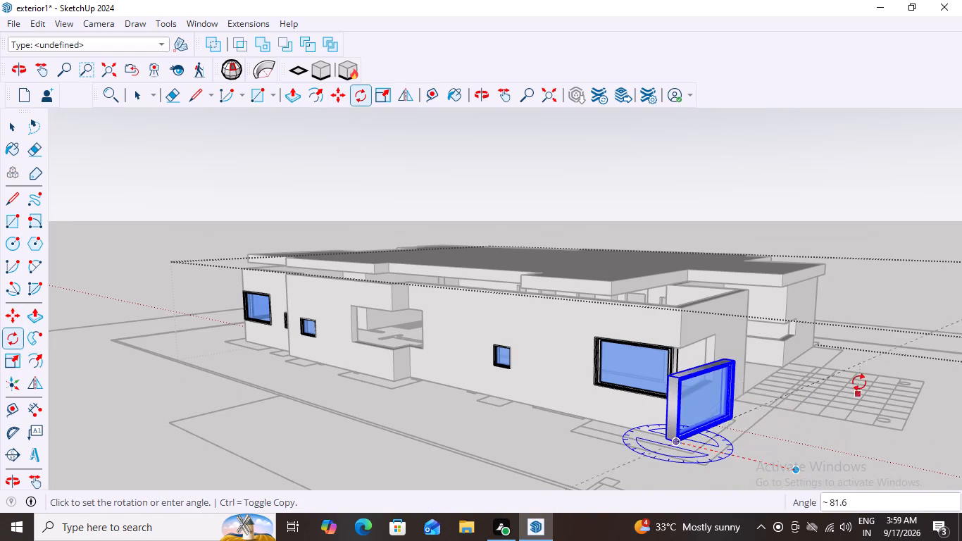
text(90)
key(Return)
key(space)
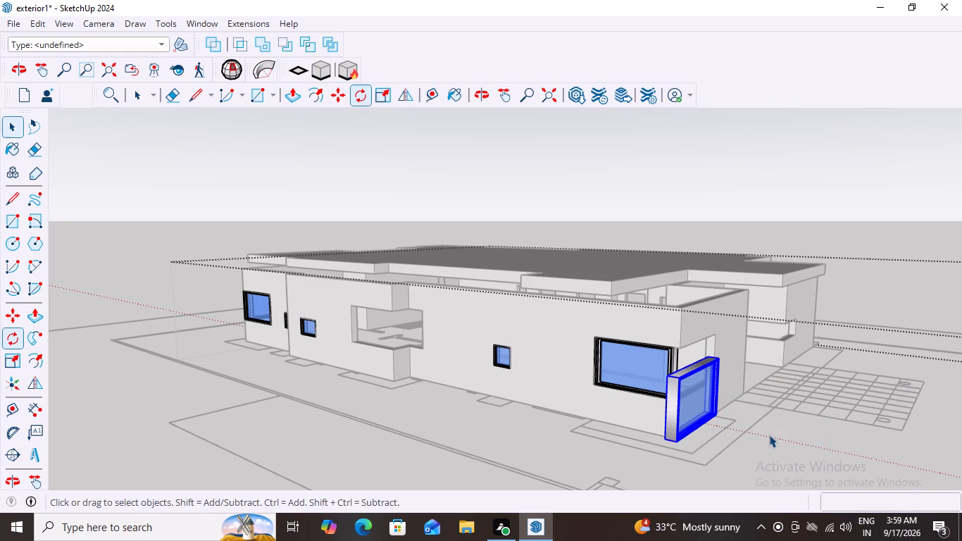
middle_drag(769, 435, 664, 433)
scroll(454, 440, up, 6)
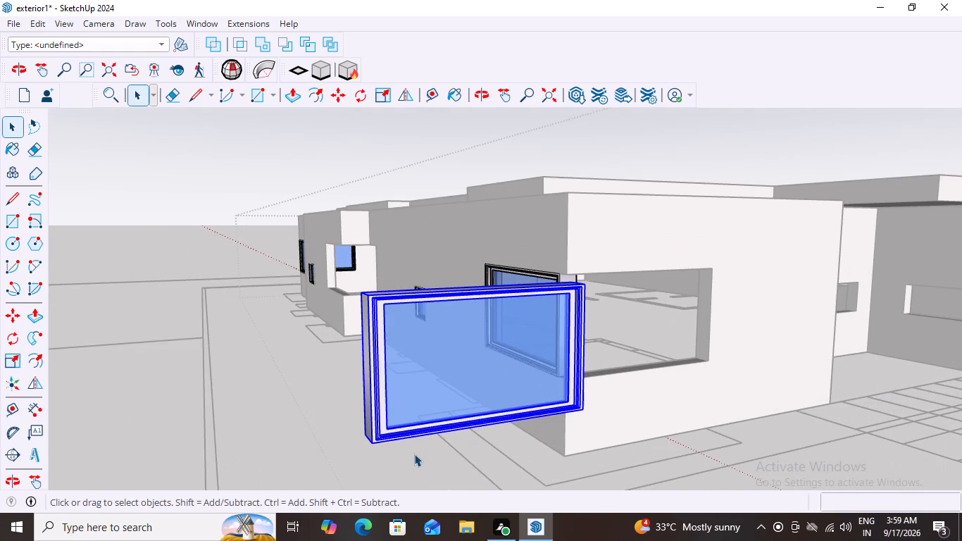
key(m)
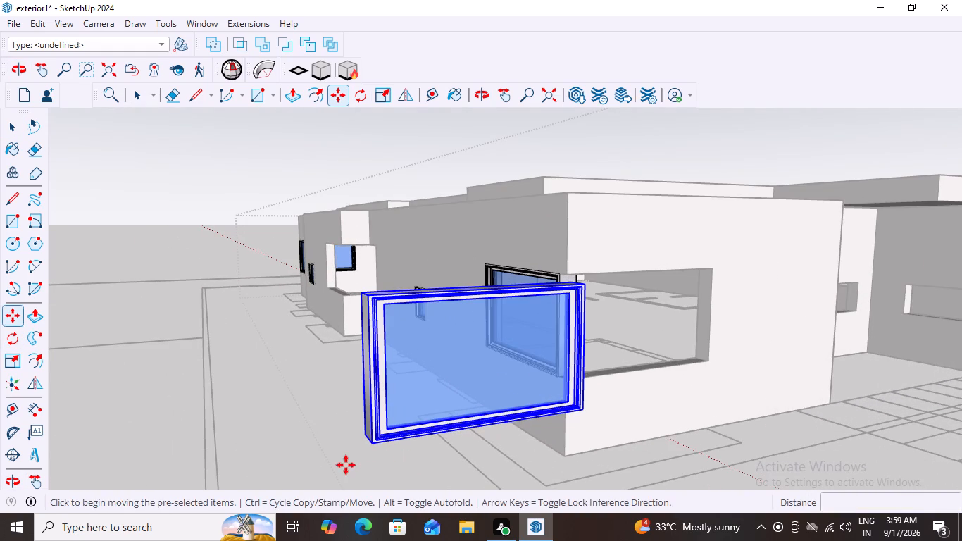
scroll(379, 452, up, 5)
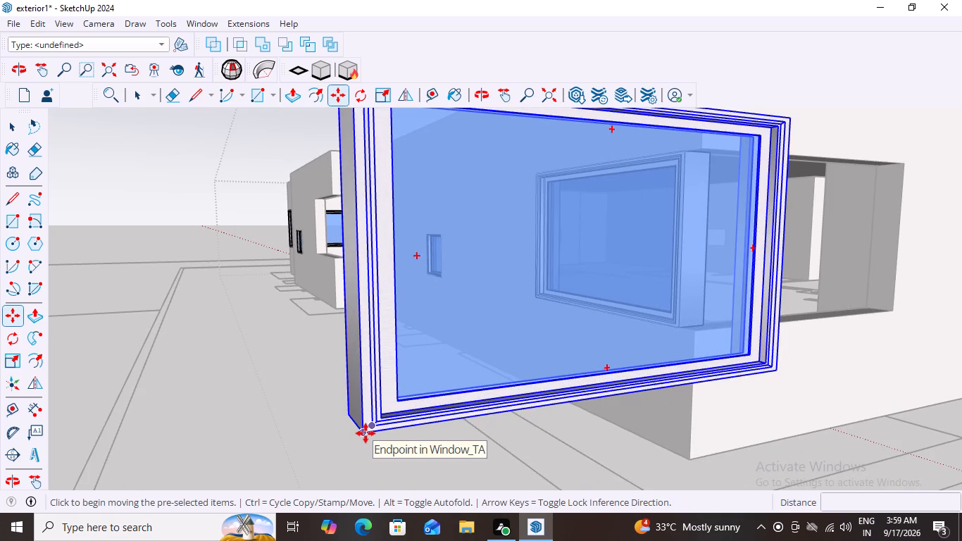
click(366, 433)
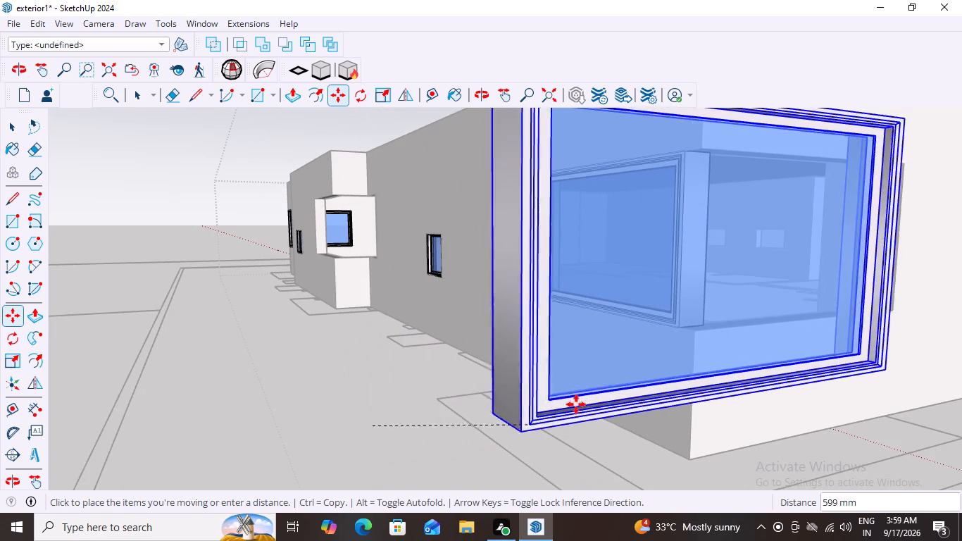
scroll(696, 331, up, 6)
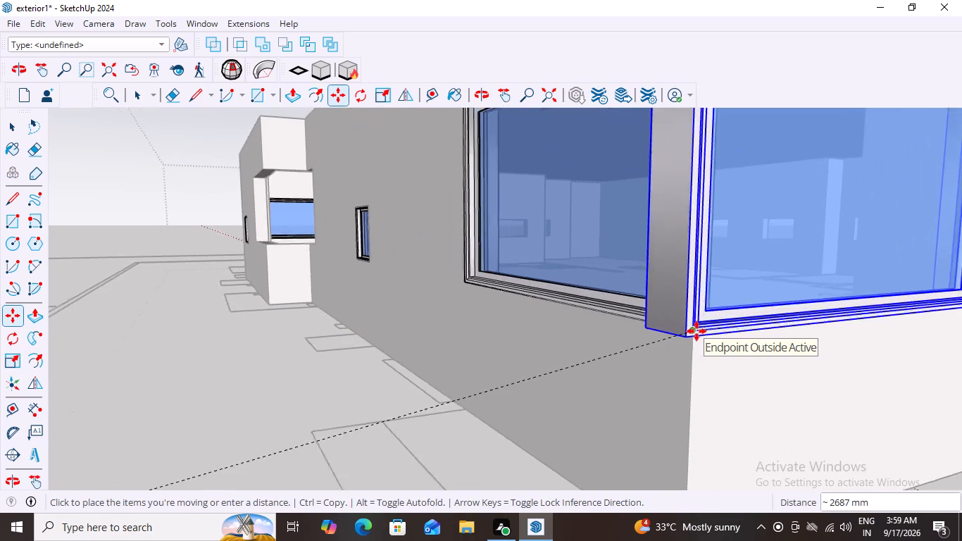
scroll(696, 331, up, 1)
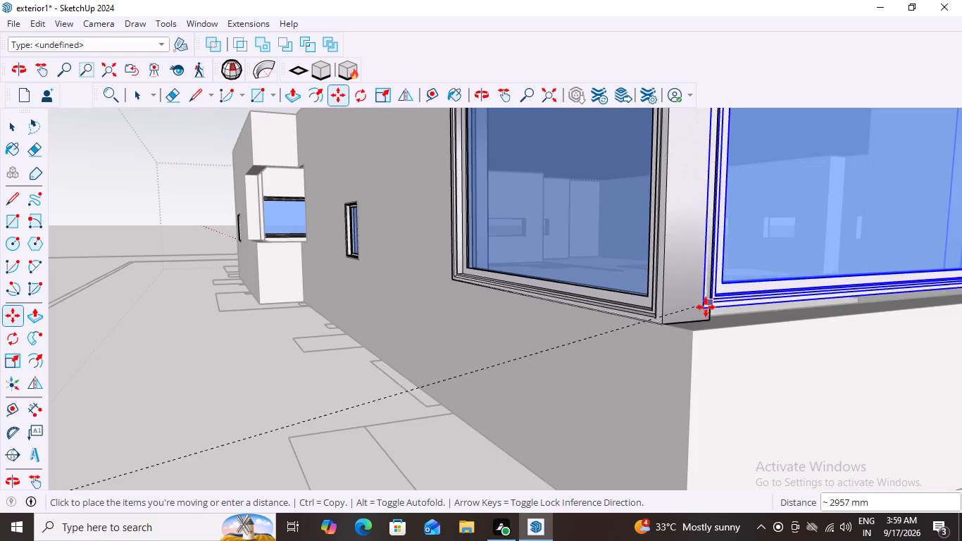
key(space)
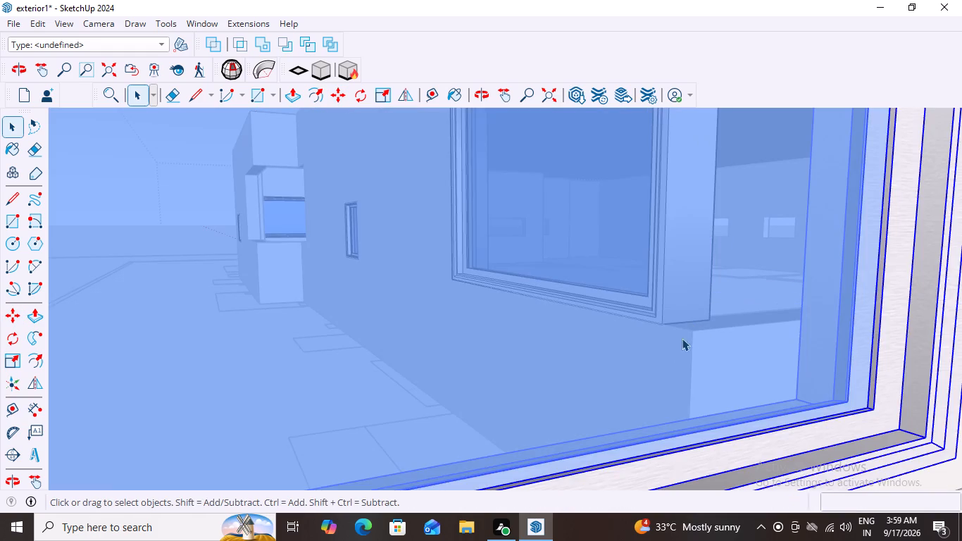
Move the rotated window about 2,859 mm into the side-wall opening, aligning its lower corner with the opening's lower corner farthest from the house corner.
scroll(667, 352, down, 20)
scroll(754, 368, down, 4)
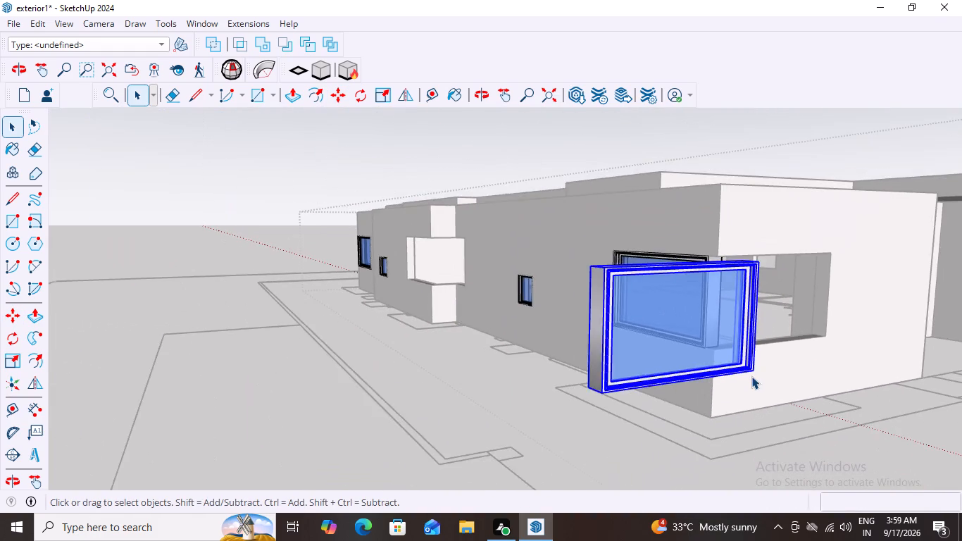
scroll(751, 376, down, 4)
middle_drag(834, 399, 765, 401)
scroll(487, 384, up, 2)
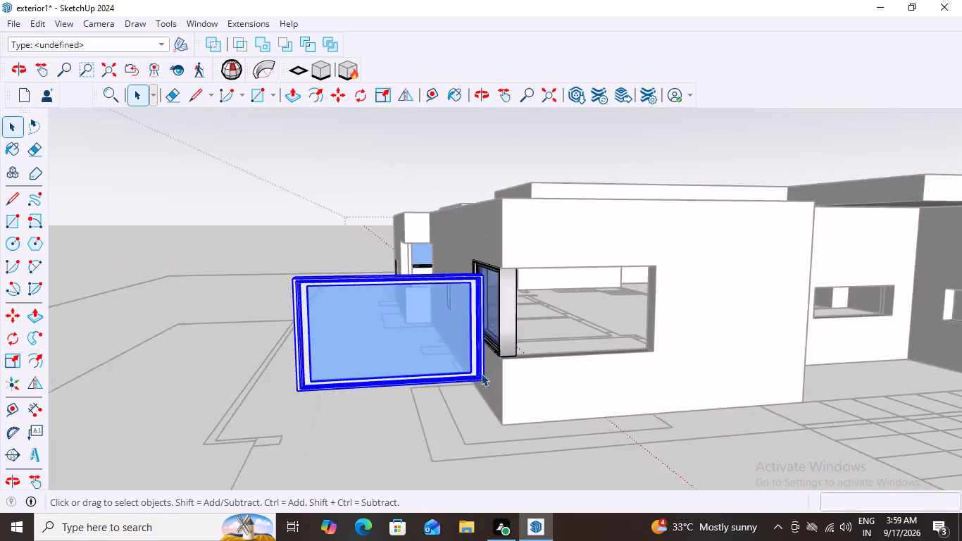
scroll(481, 373, up, 13)
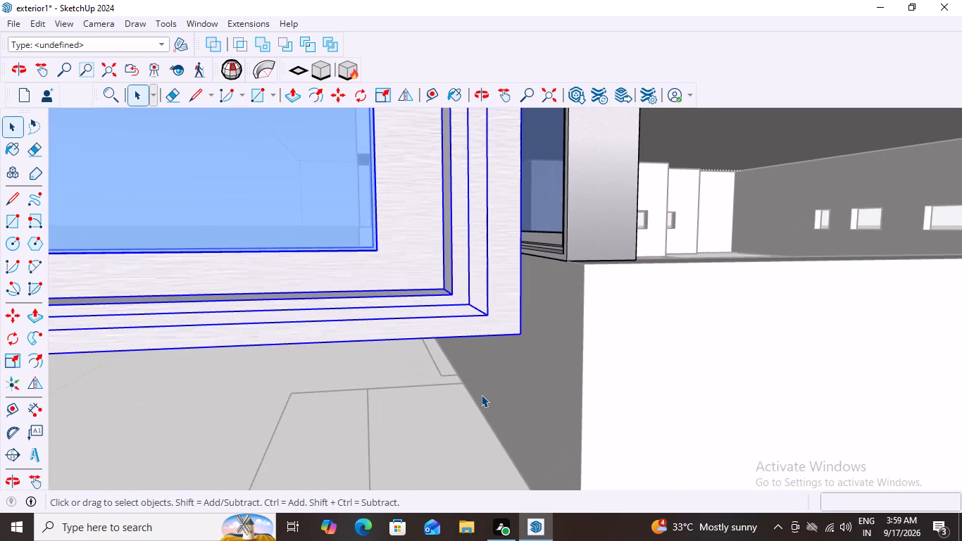
scroll(481, 394, down, 6)
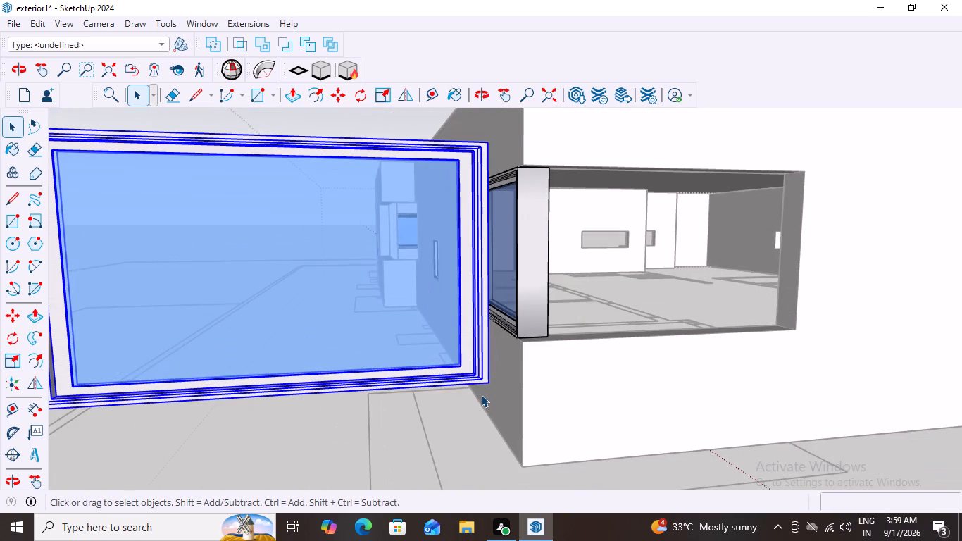
scroll(481, 394, down, 4)
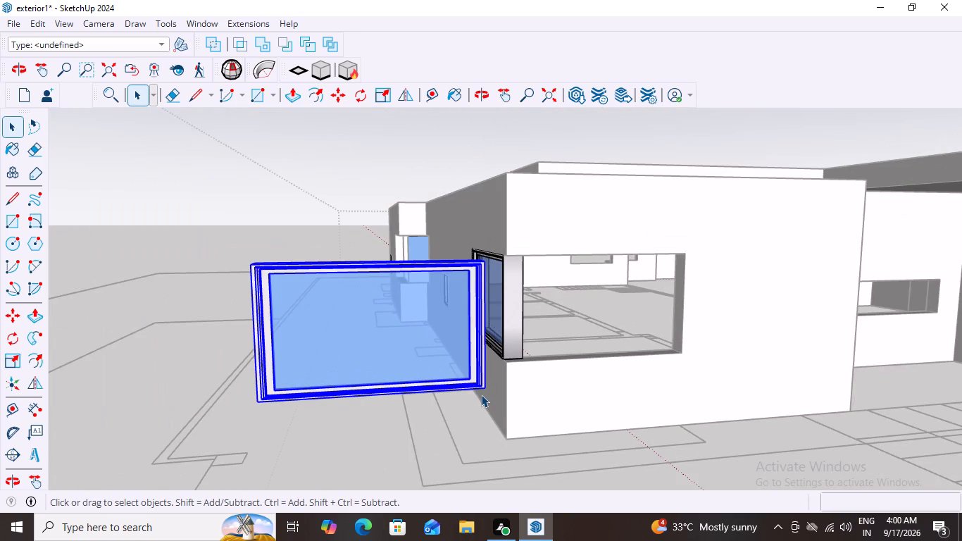
key(m)
click(487, 390)
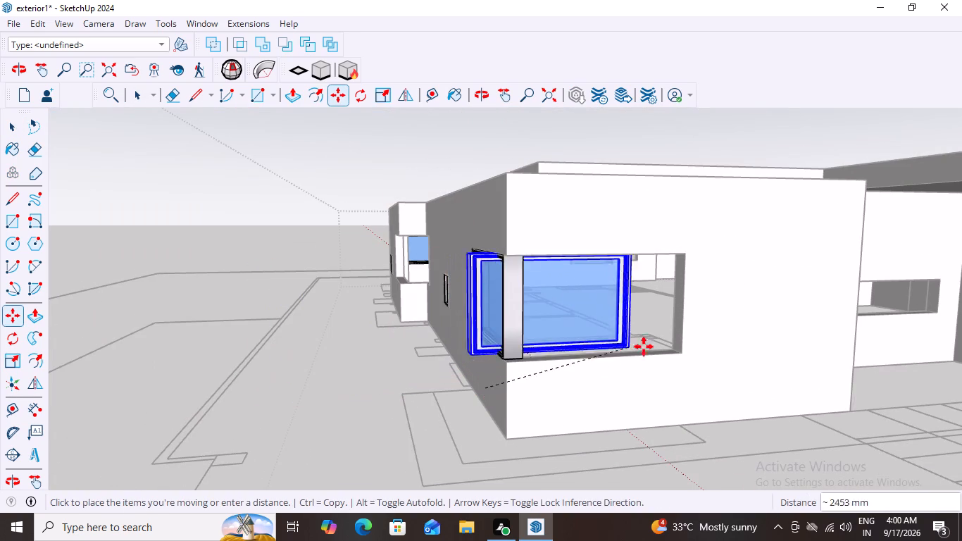
scroll(680, 351, up, 6)
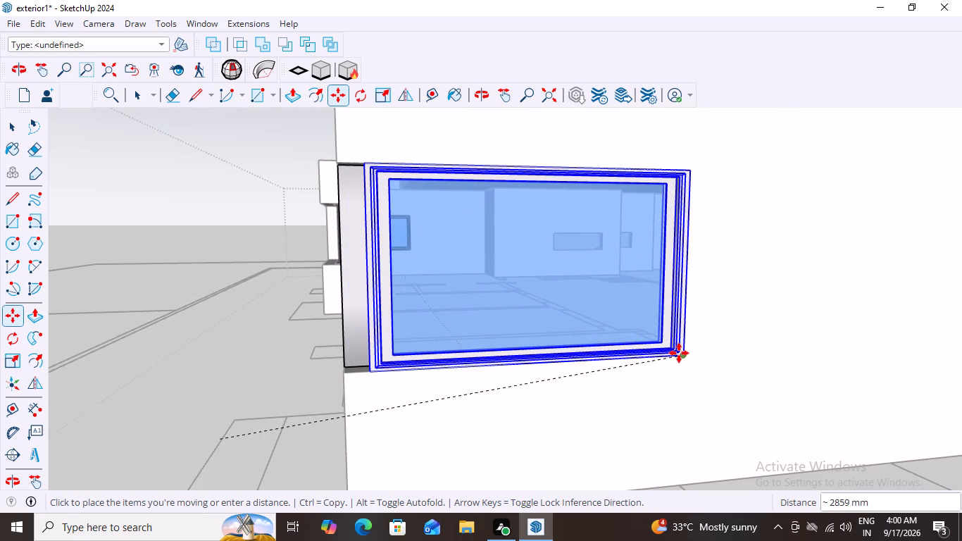
scroll(679, 353, up, 3)
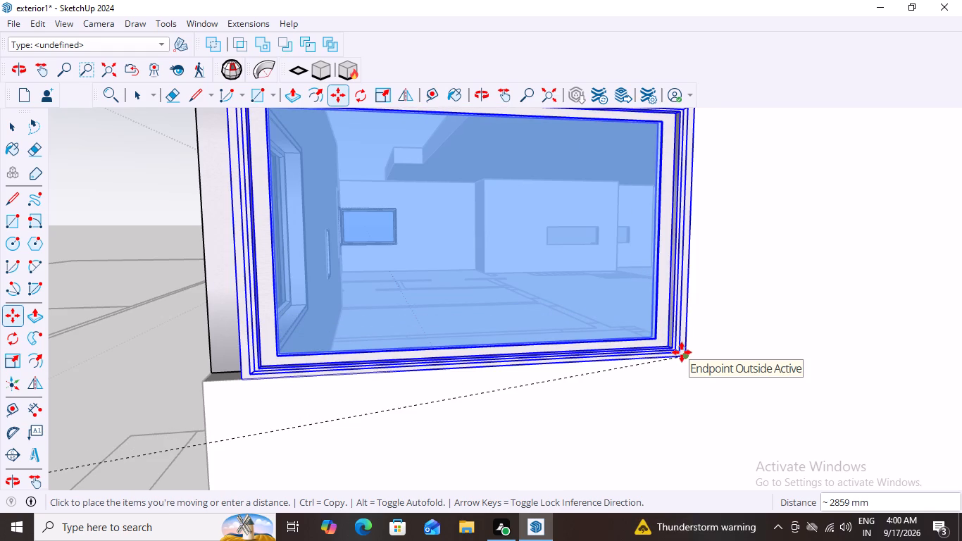
click(682, 352)
key(space)
Scale the moved side-wall window along its width by about 1.07 so it reaches the house corner.
scroll(661, 373, down, 3)
middle_drag(525, 387, 735, 418)
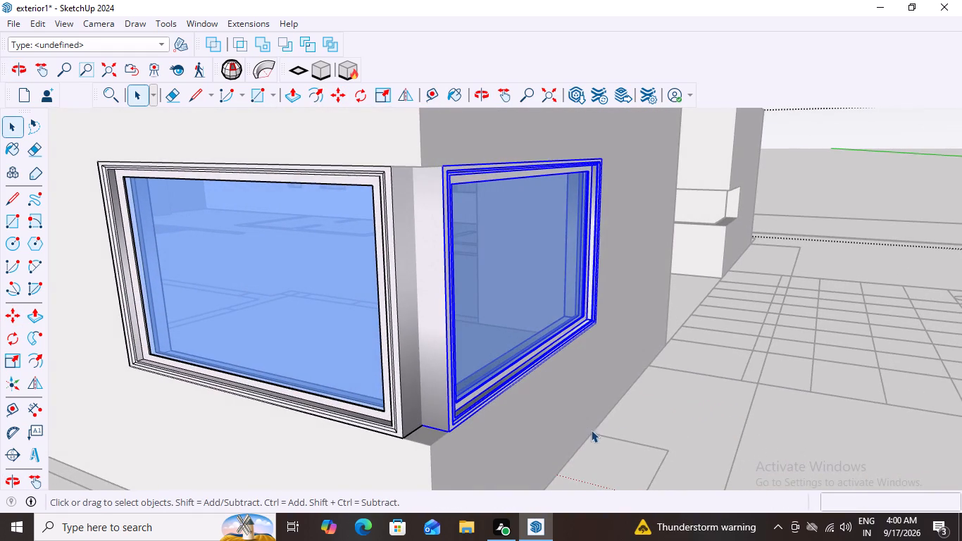
scroll(579, 425, down, 3)
middle_drag(541, 411, 443, 436)
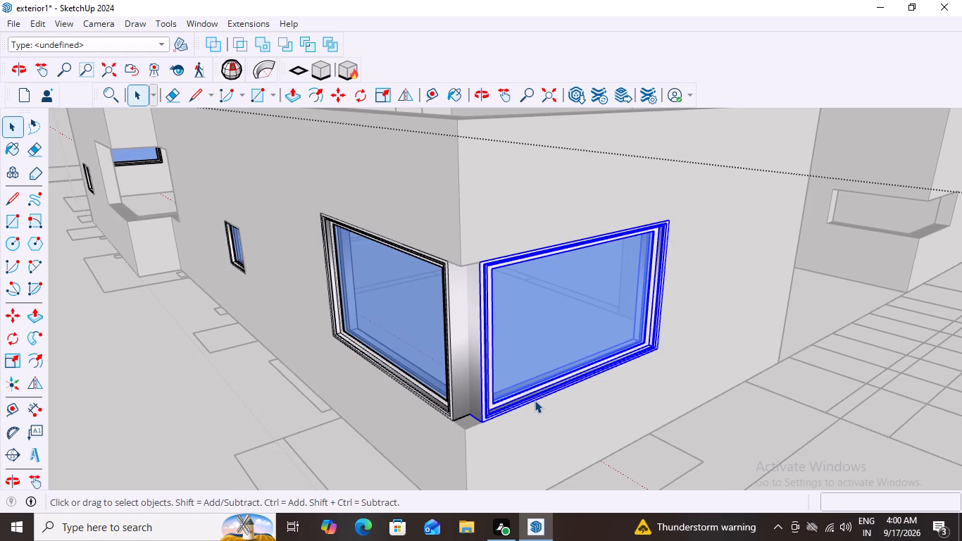
key(s)
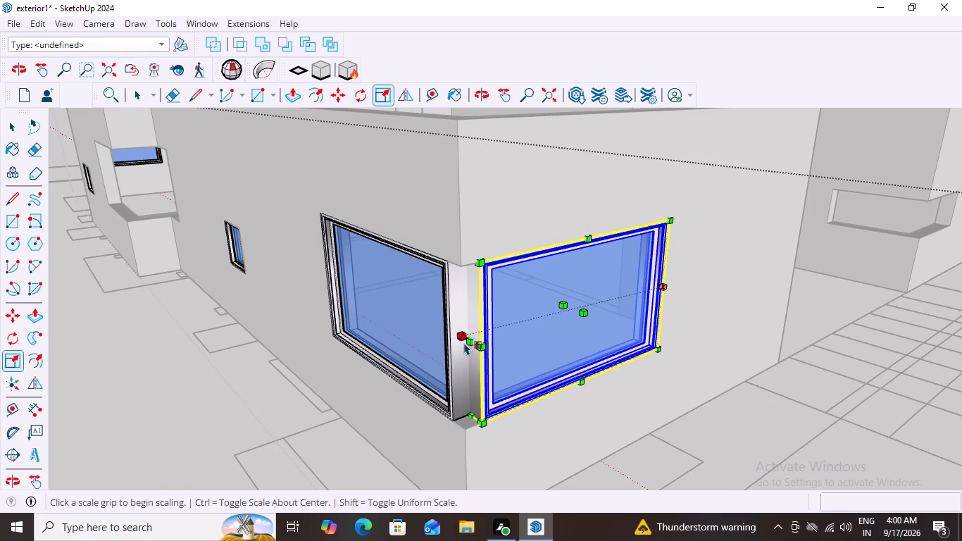
click(470, 340)
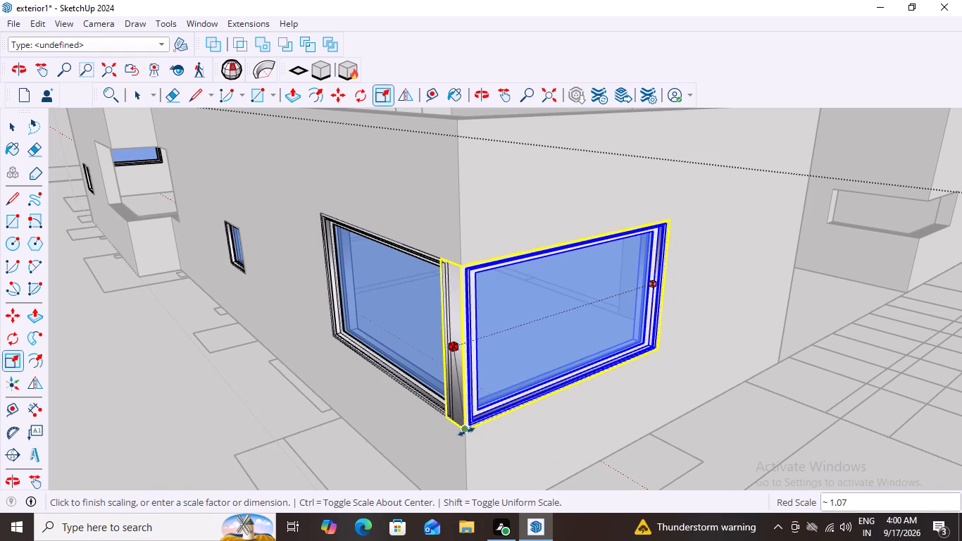
click(466, 429)
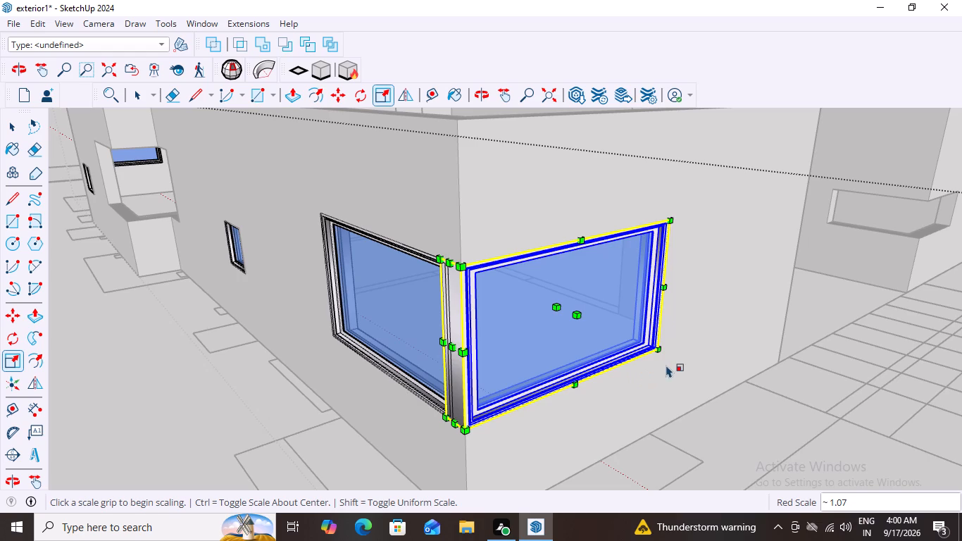
middle_drag(571, 441, 770, 395)
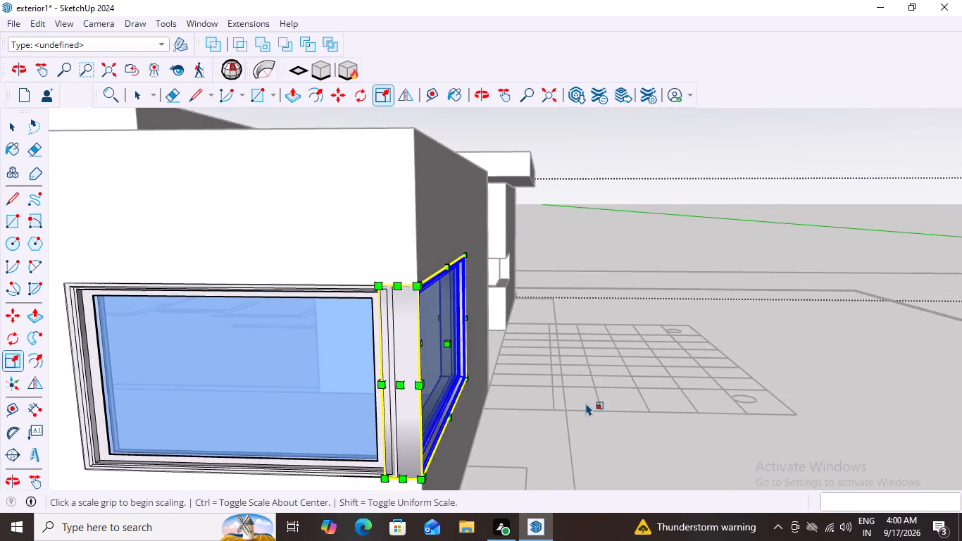
scroll(585, 403, down, 2)
key(space)
scroll(601, 370, down, 2)
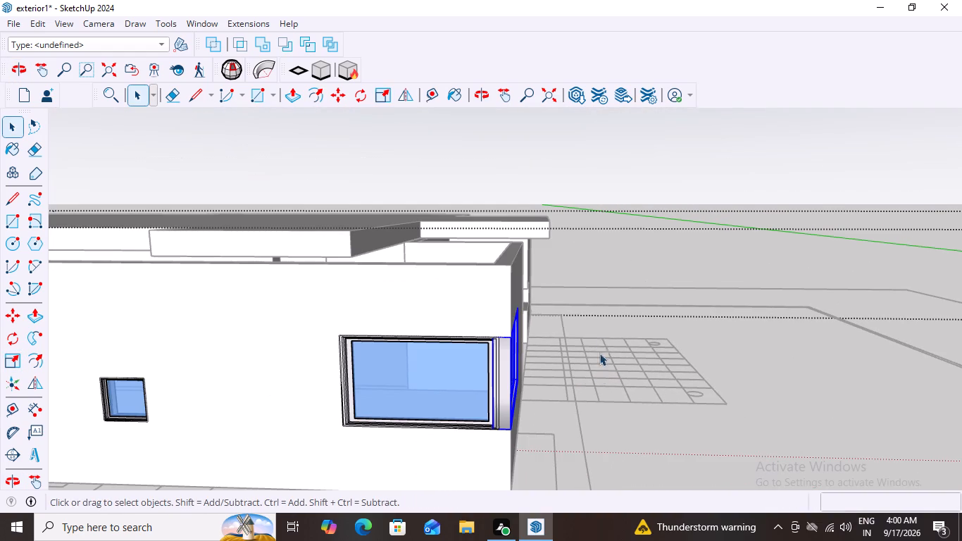
click(606, 328)
Scale the original window on the adjoining wall outward in depth by about 1.16.
middle_drag(458, 463, 505, 462)
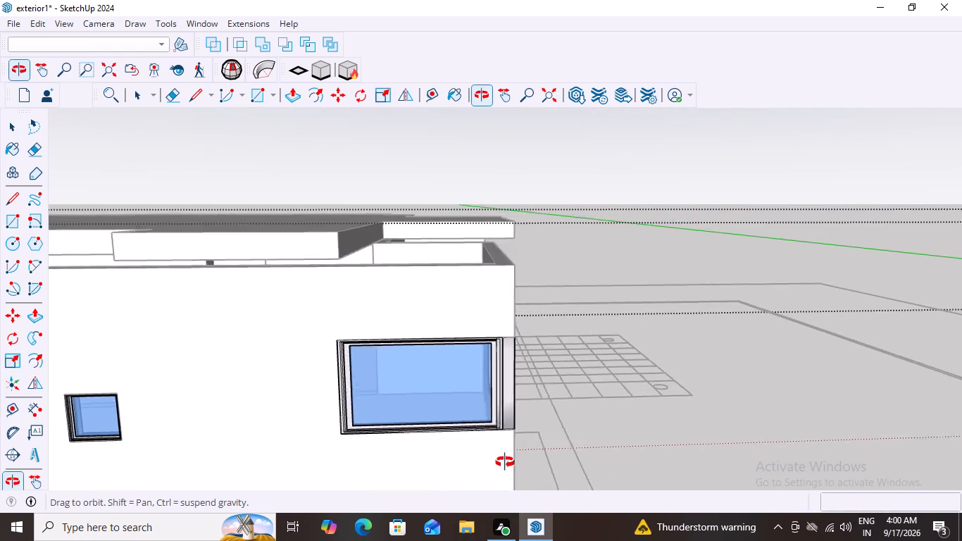
middle_drag(505, 462, 327, 434)
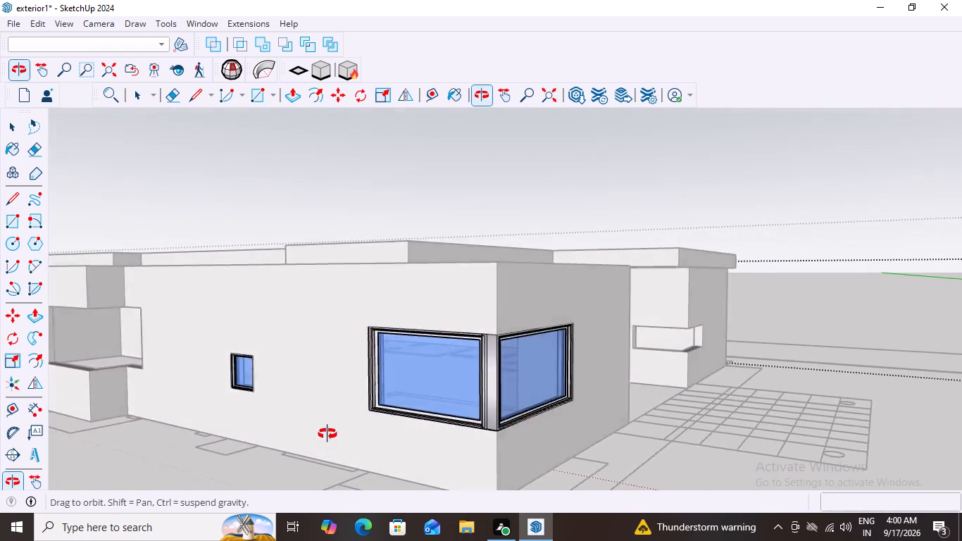
middle_drag(327, 434, 552, 457)
click(425, 411)
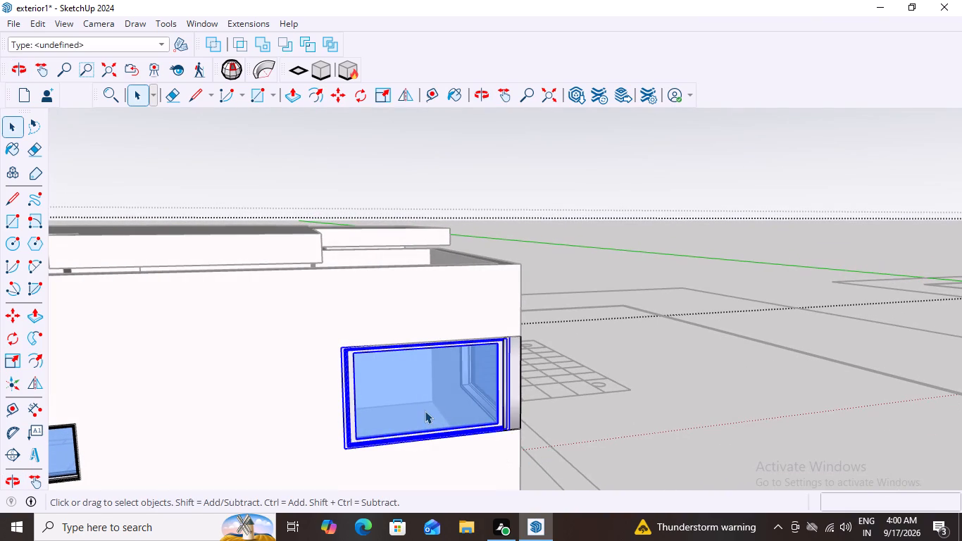
scroll(425, 411, down, 7)
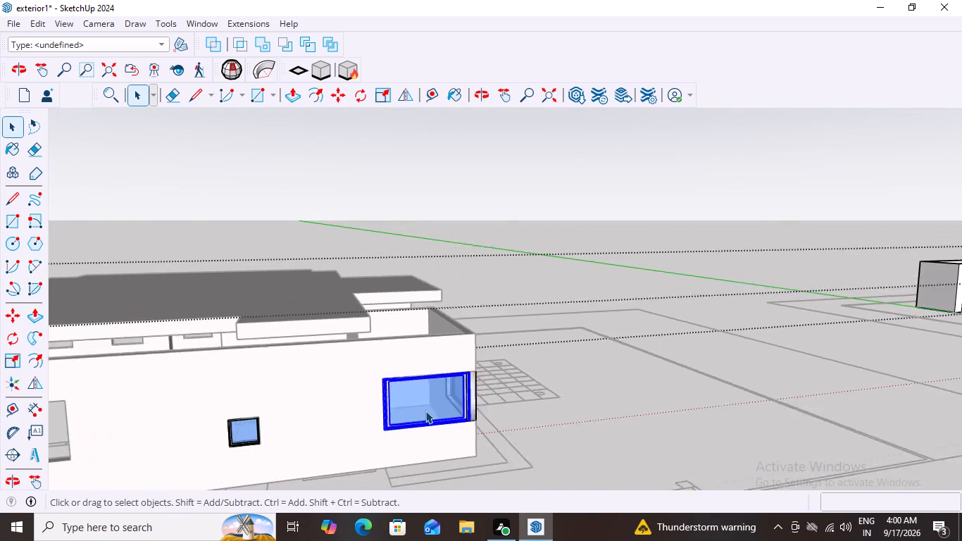
scroll(425, 411, down, 2)
key(s)
scroll(491, 409, up, 7)
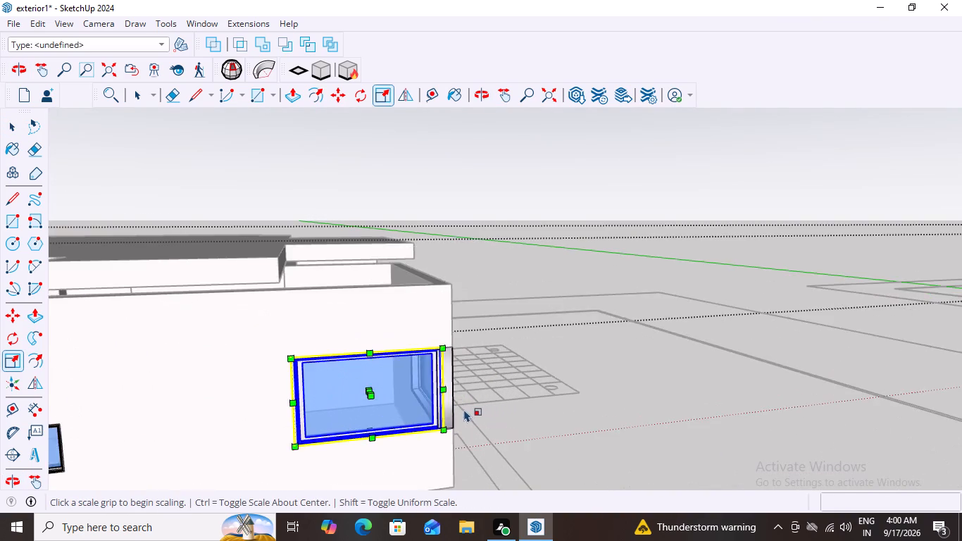
scroll(464, 409, up, 4)
scroll(339, 424, down, 4)
middle_drag(341, 425, 363, 431)
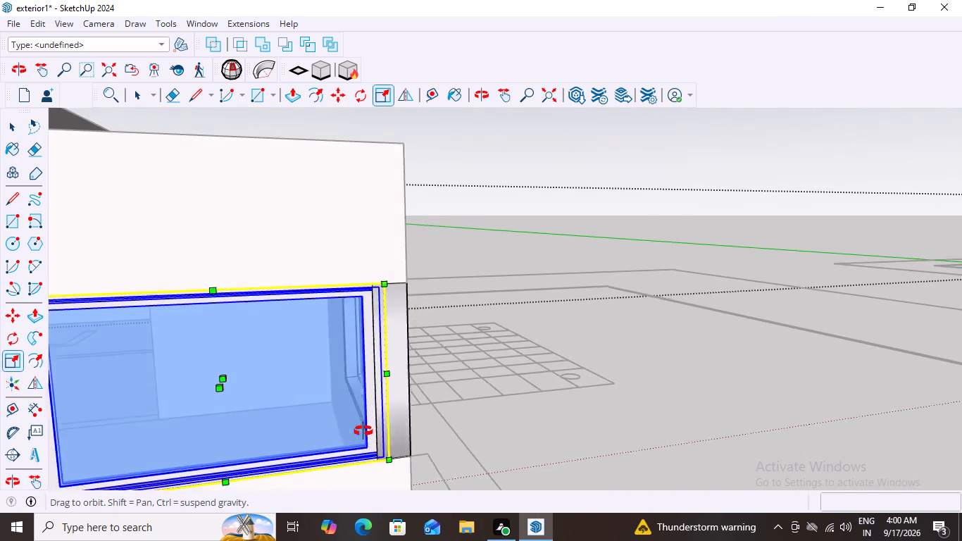
middle_drag(363, 431, 570, 433)
middle_drag(570, 433, 517, 447)
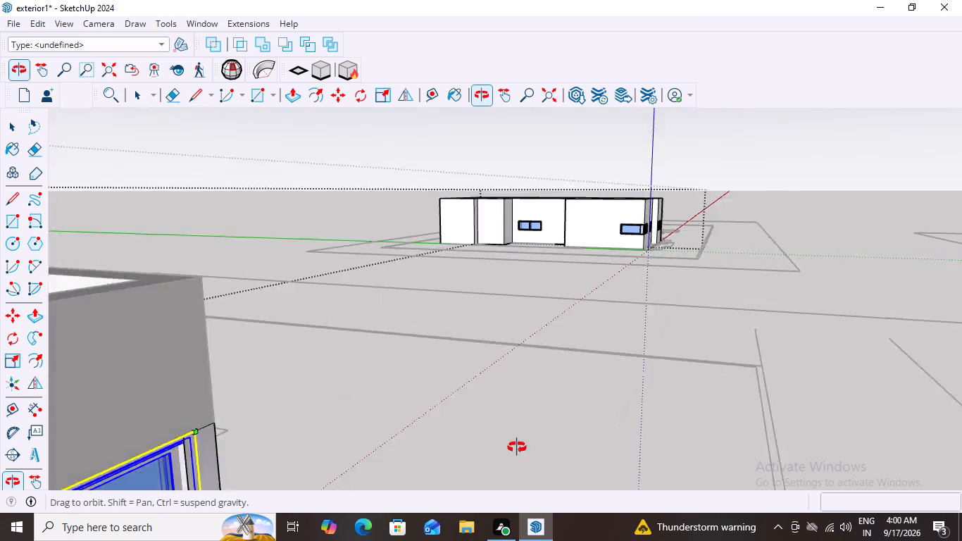
middle_drag(517, 447, 470, 451)
scroll(473, 454, down, 3)
scroll(471, 442, down, 19)
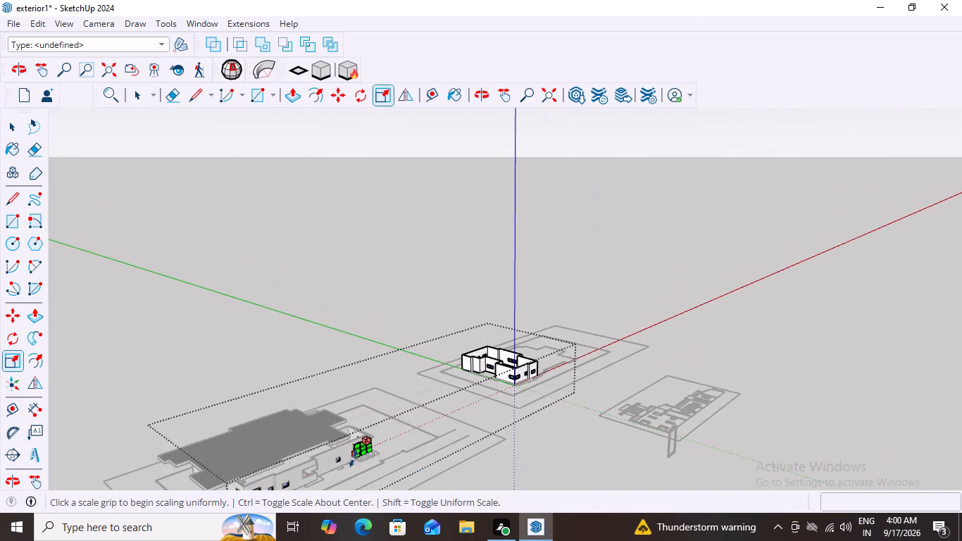
scroll(354, 459, up, 20)
scroll(354, 459, up, 8)
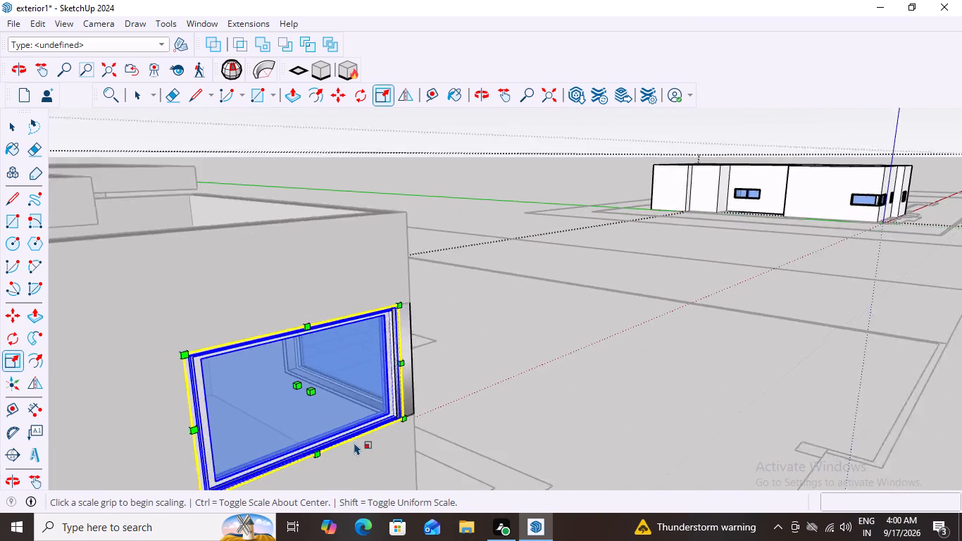
scroll(354, 442, up, 2)
middle_drag(404, 450, 290, 464)
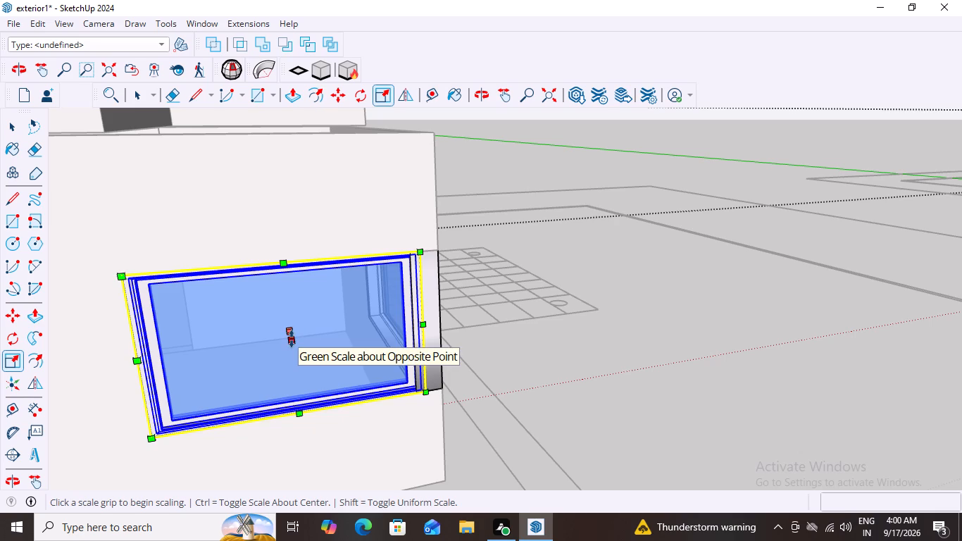
drag(292, 337, 321, 337)
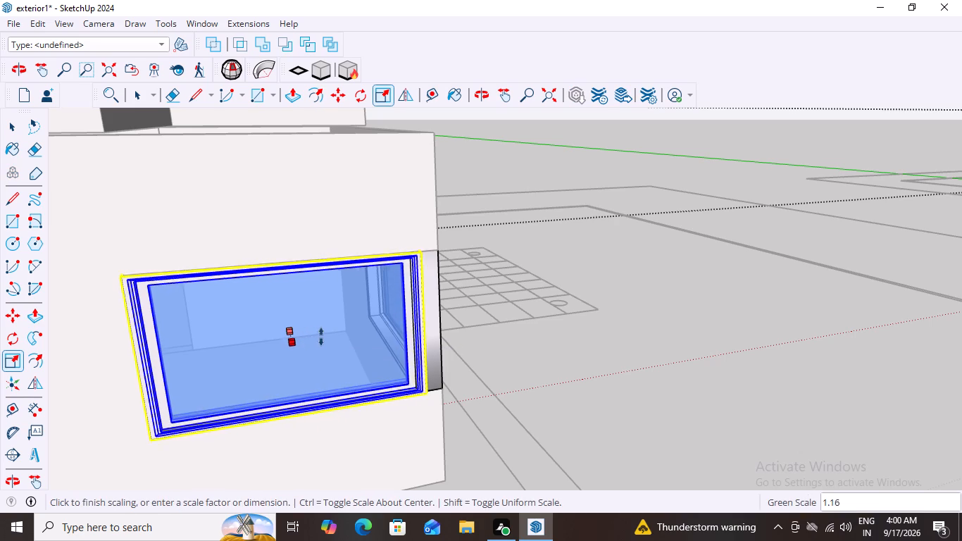
drag(321, 337, 326, 337)
key(Escape)
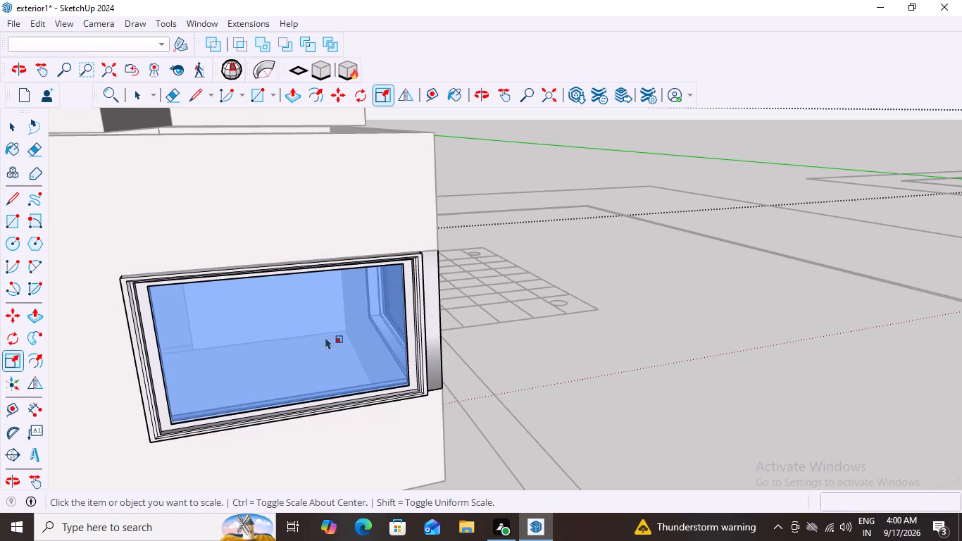
Scale the same window's depth from its opposite face to about 0.12.
click(305, 349)
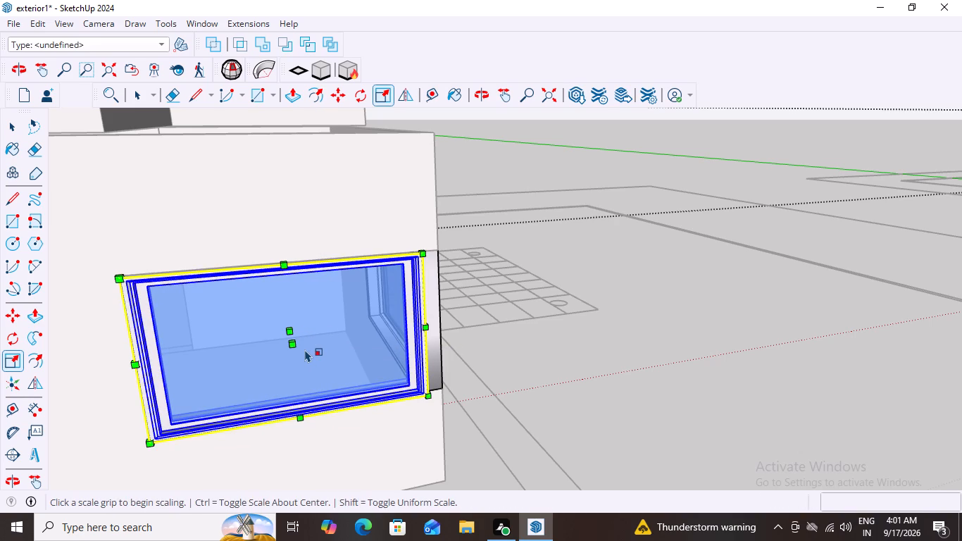
drag(291, 332, 298, 332)
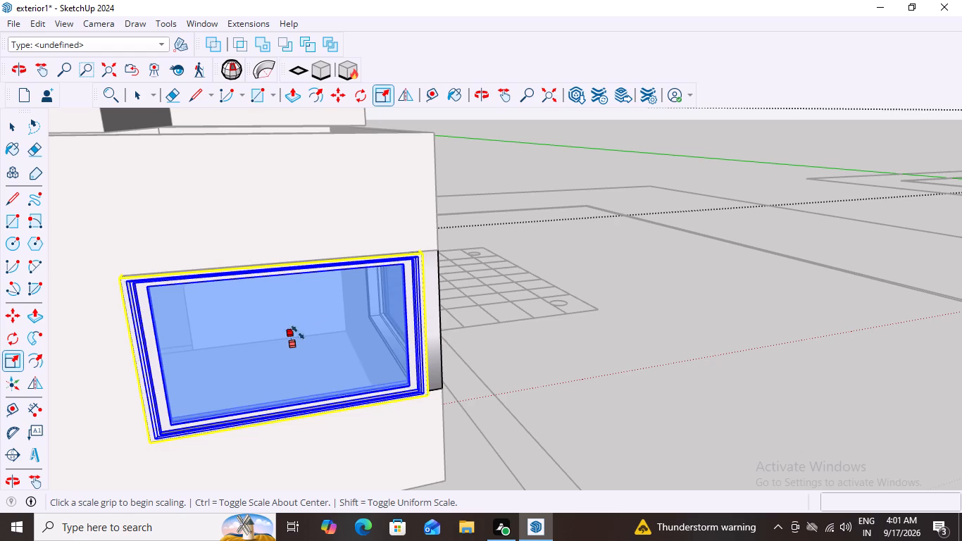
drag(298, 332, 337, 332)
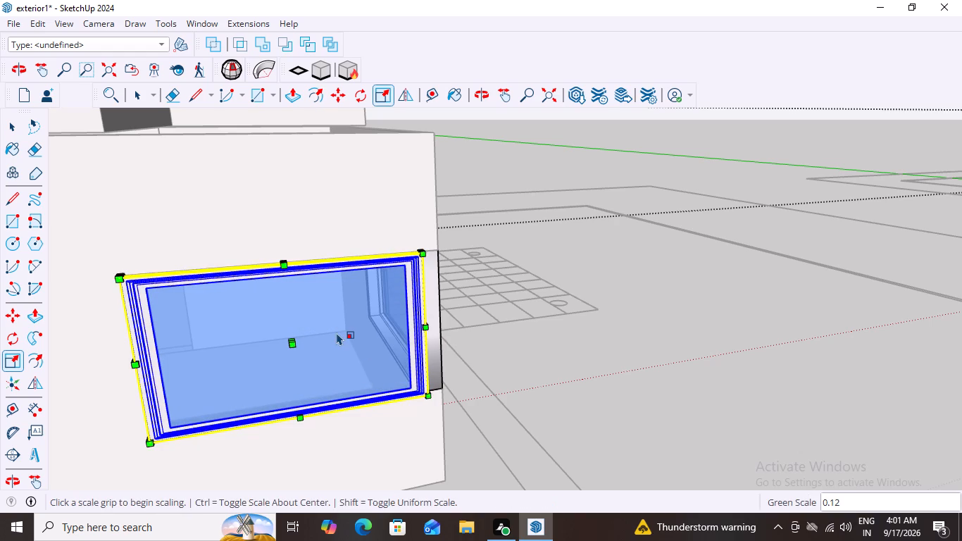
key(Escape)
Scale that window along its width by about 1.07 so it meets the side-wall window at the house corner.
scroll(309, 356, down, 3)
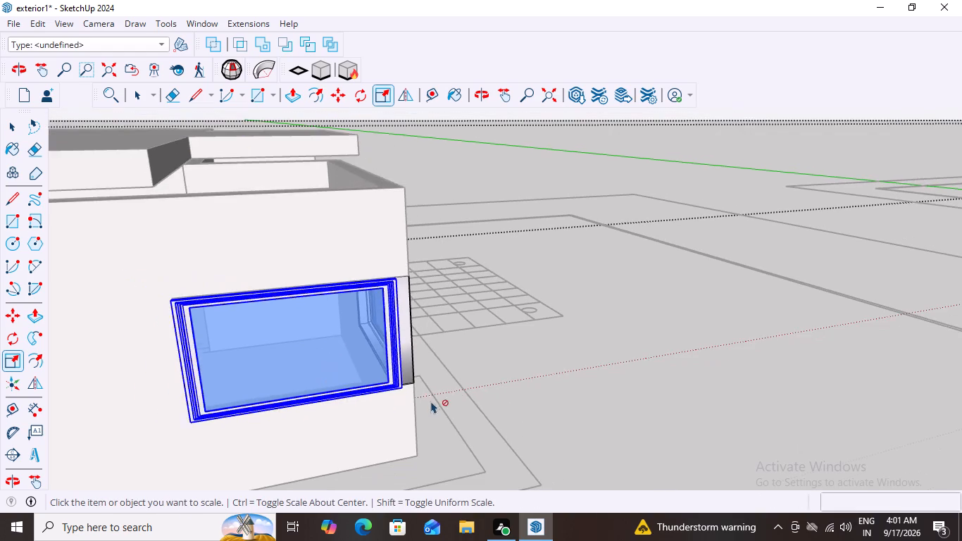
middle_drag(432, 401, 345, 411)
scroll(223, 366, up, 4)
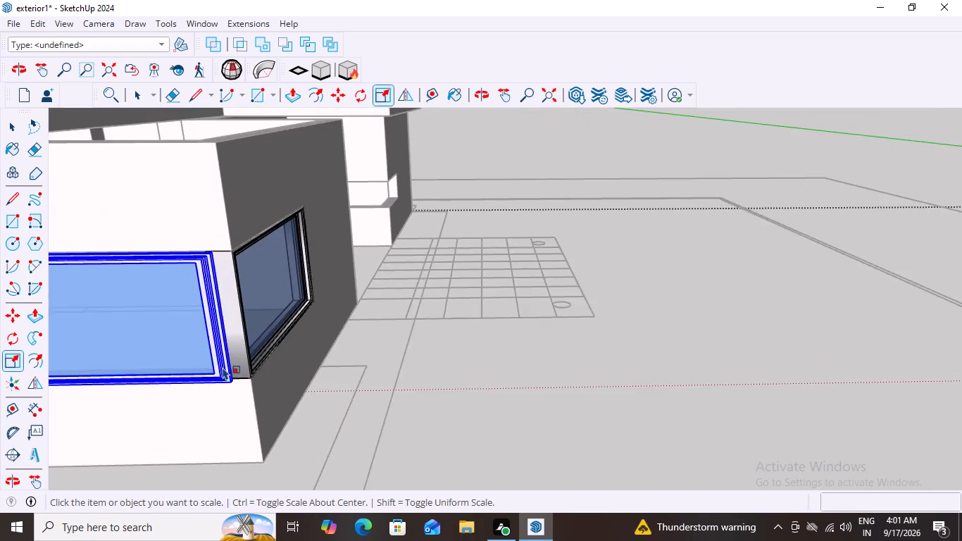
scroll(223, 367, up, 2)
click(187, 332)
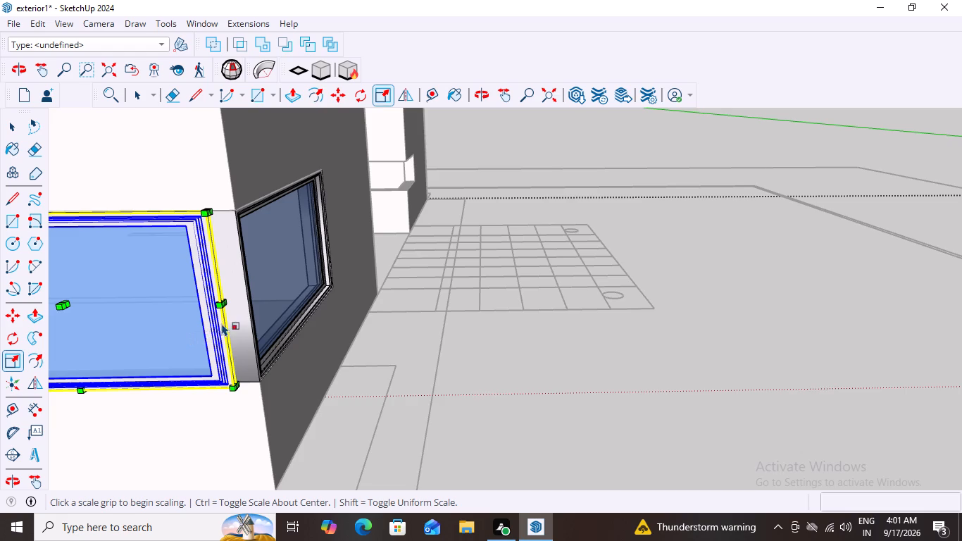
scroll(227, 317, up, 2)
middle_drag(349, 323, 306, 343)
scroll(185, 333, up, 4)
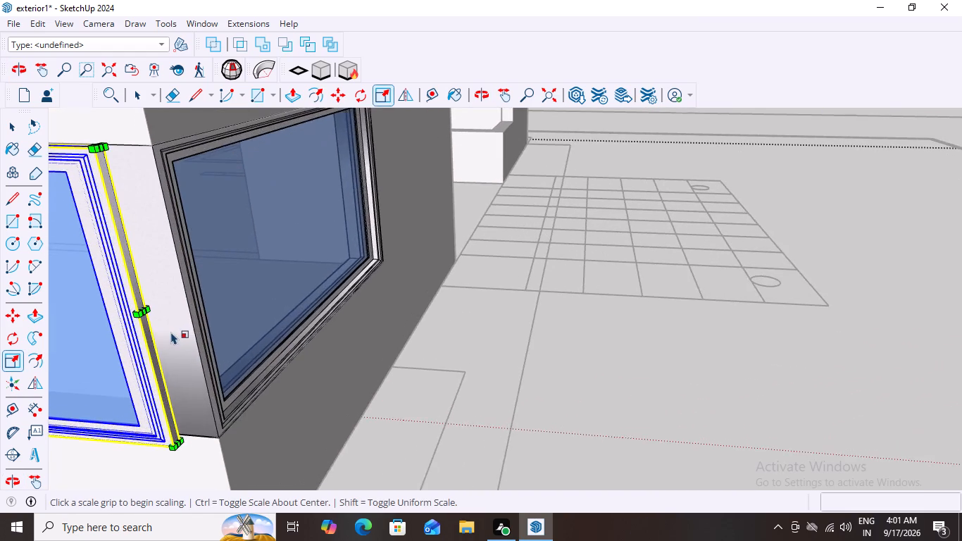
scroll(153, 330, up, 3)
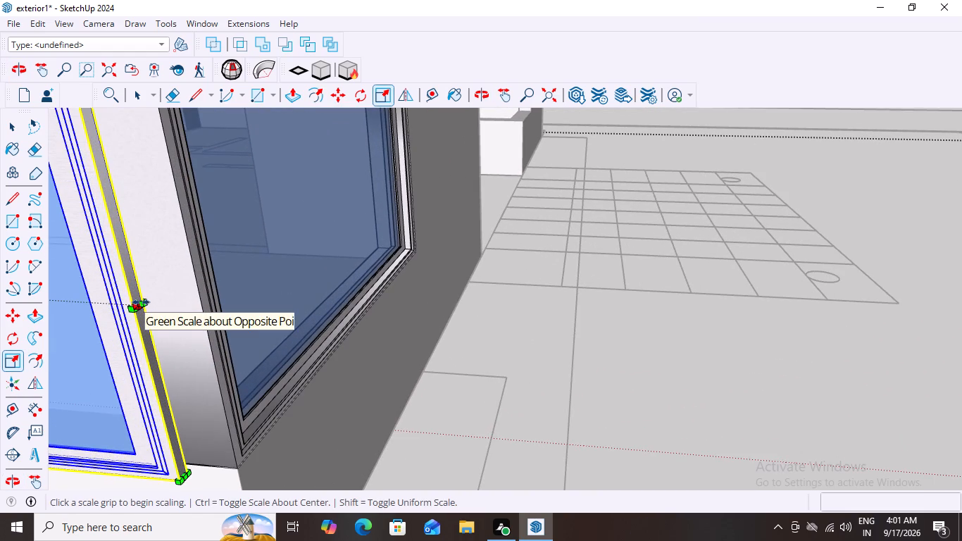
drag(142, 304, 215, 368)
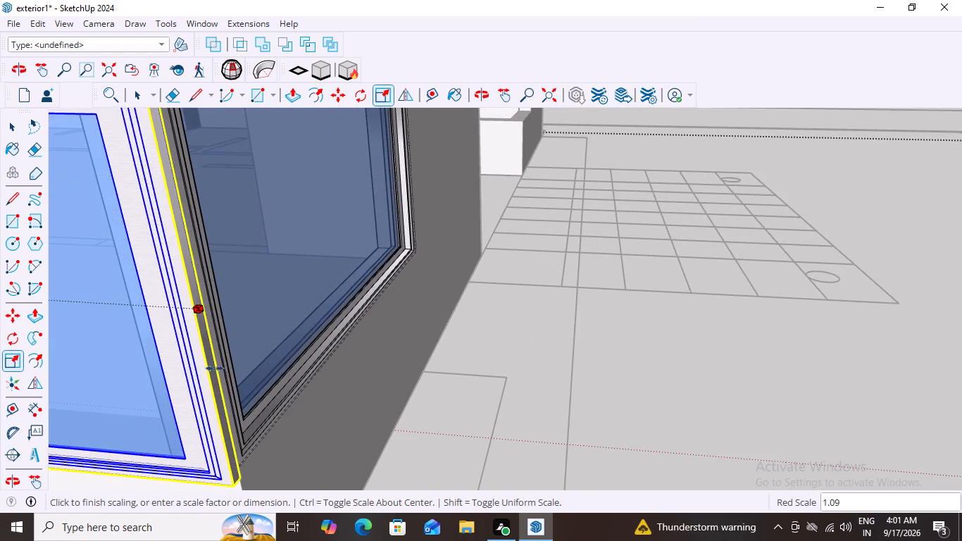
drag(215, 368, 232, 468)
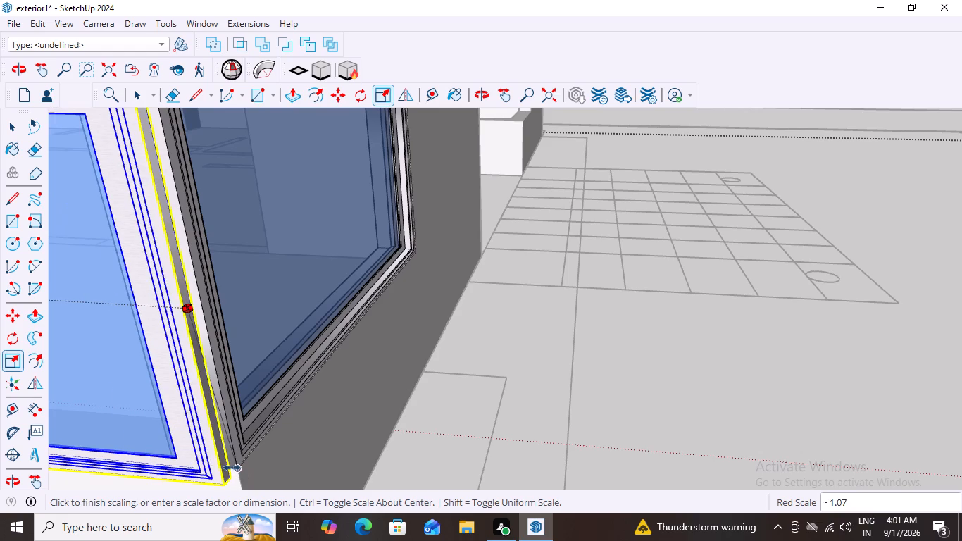
drag(232, 468, 241, 468)
click(241, 468)
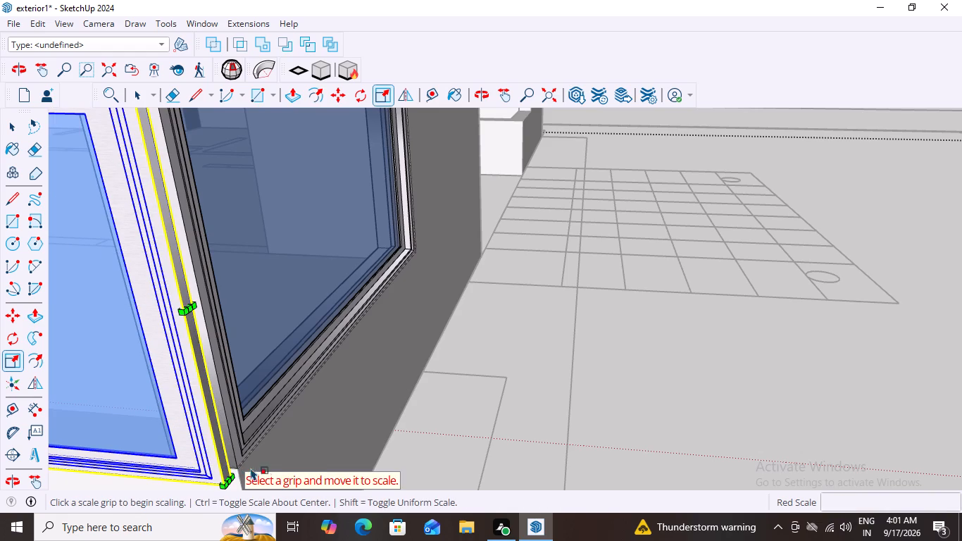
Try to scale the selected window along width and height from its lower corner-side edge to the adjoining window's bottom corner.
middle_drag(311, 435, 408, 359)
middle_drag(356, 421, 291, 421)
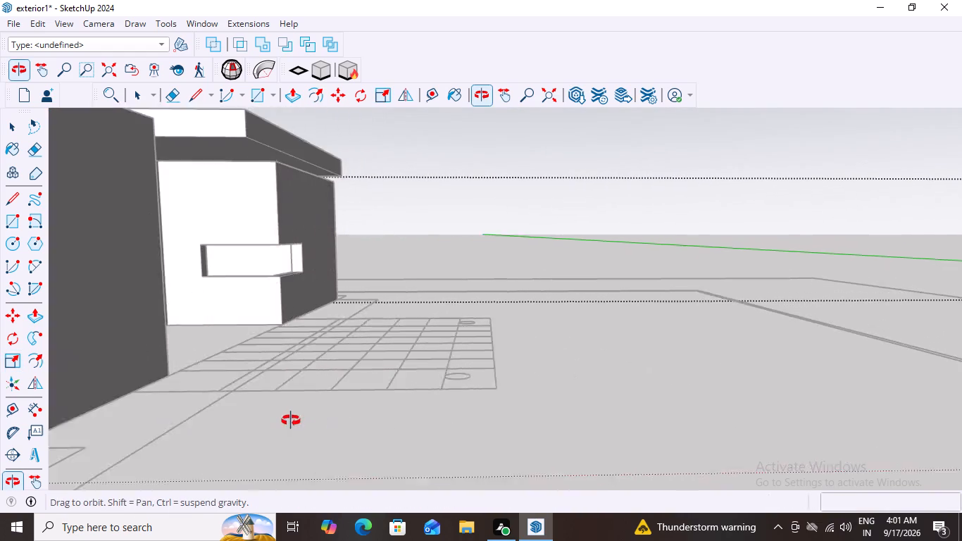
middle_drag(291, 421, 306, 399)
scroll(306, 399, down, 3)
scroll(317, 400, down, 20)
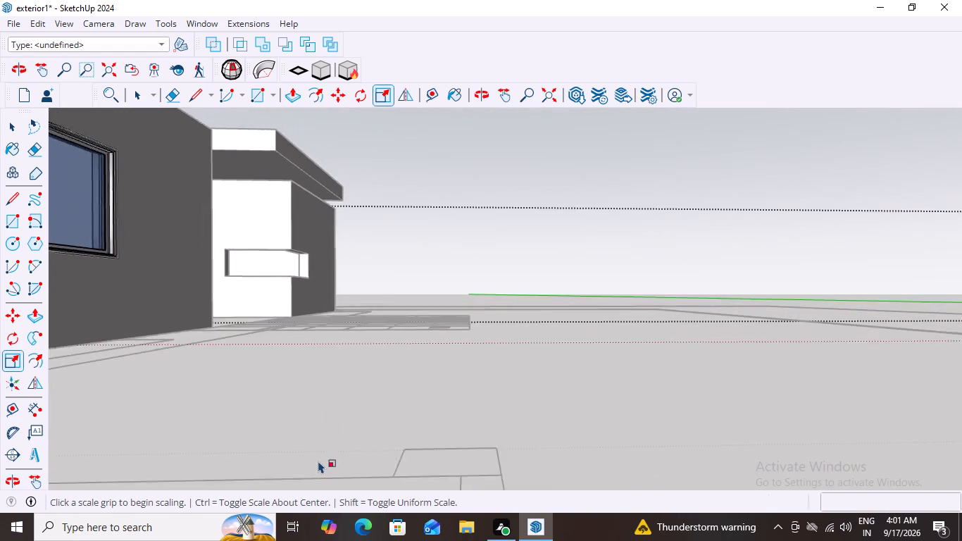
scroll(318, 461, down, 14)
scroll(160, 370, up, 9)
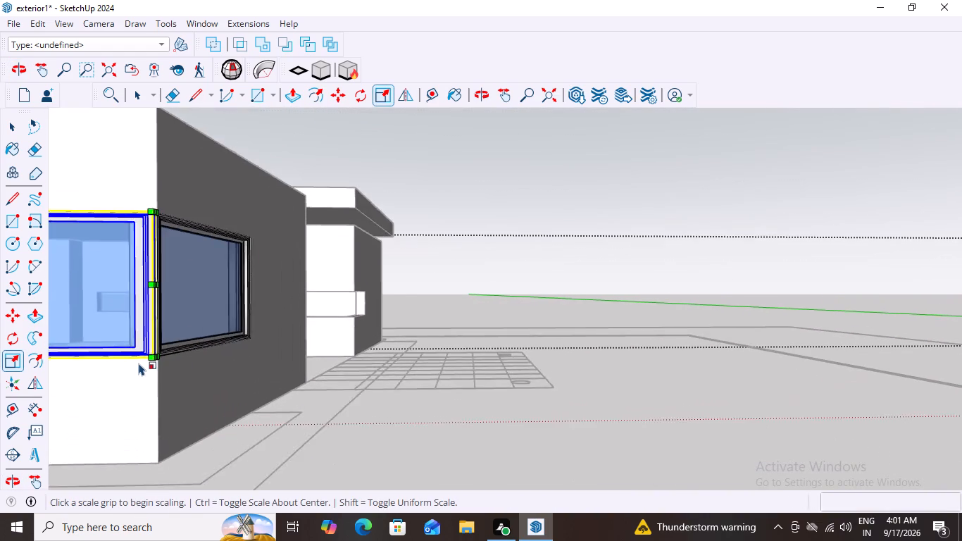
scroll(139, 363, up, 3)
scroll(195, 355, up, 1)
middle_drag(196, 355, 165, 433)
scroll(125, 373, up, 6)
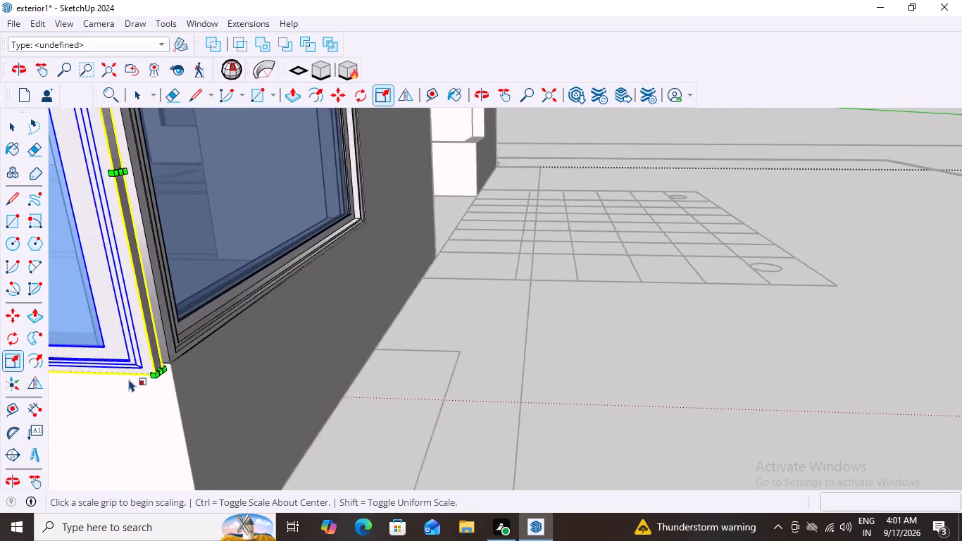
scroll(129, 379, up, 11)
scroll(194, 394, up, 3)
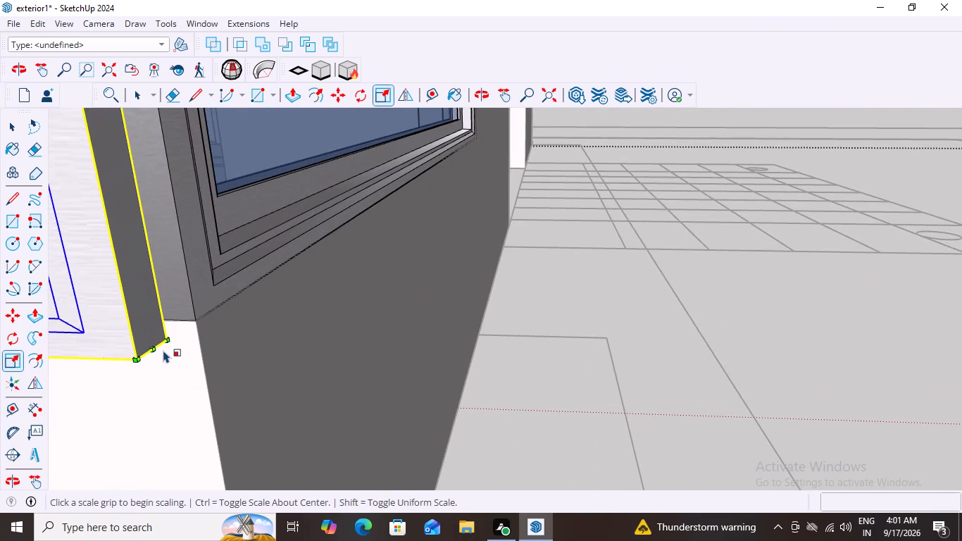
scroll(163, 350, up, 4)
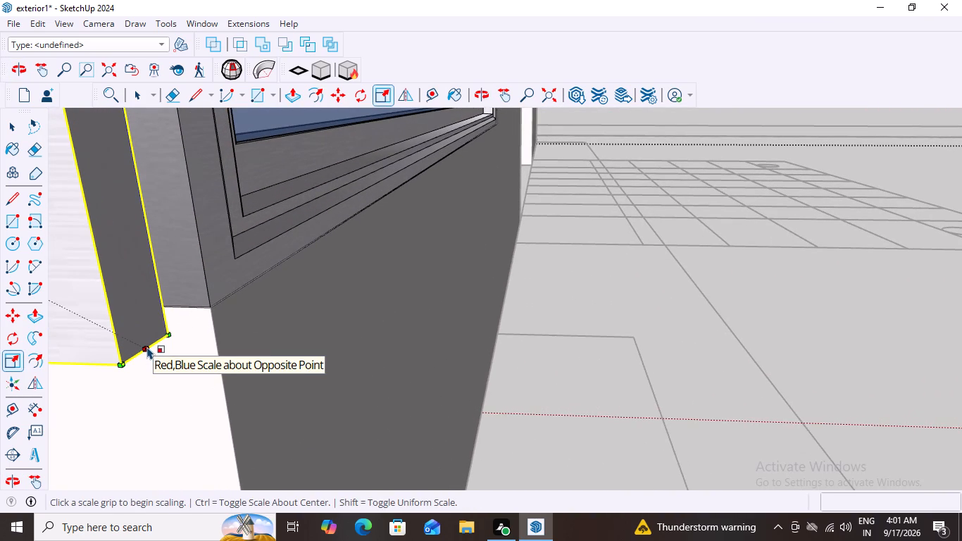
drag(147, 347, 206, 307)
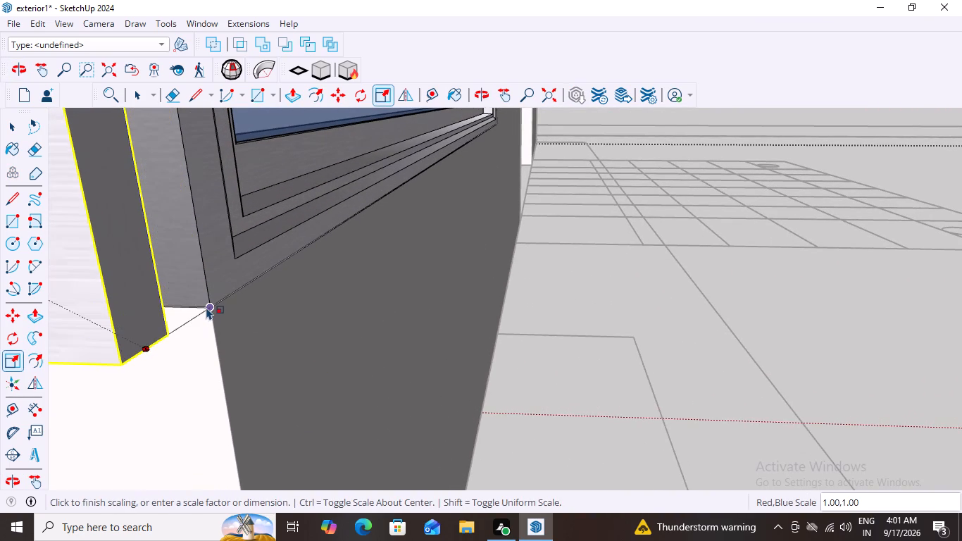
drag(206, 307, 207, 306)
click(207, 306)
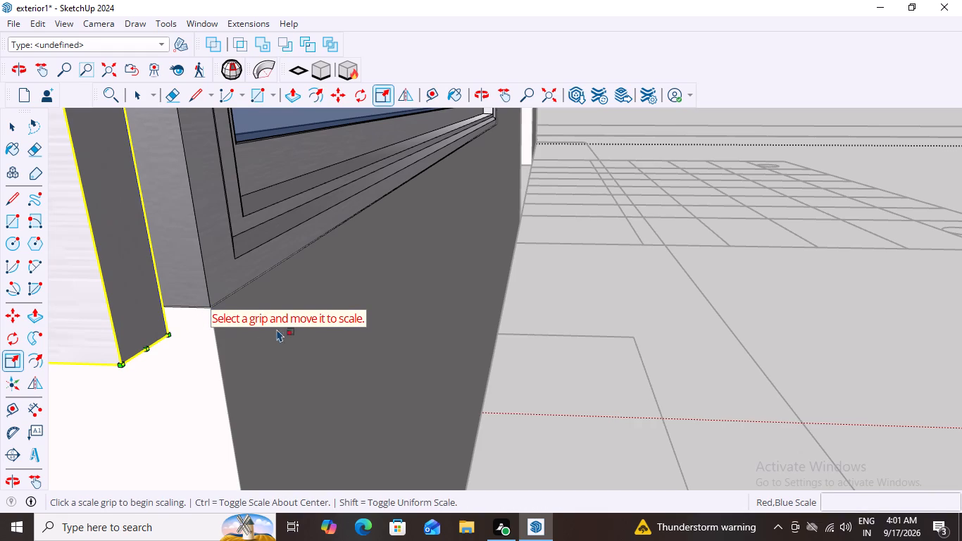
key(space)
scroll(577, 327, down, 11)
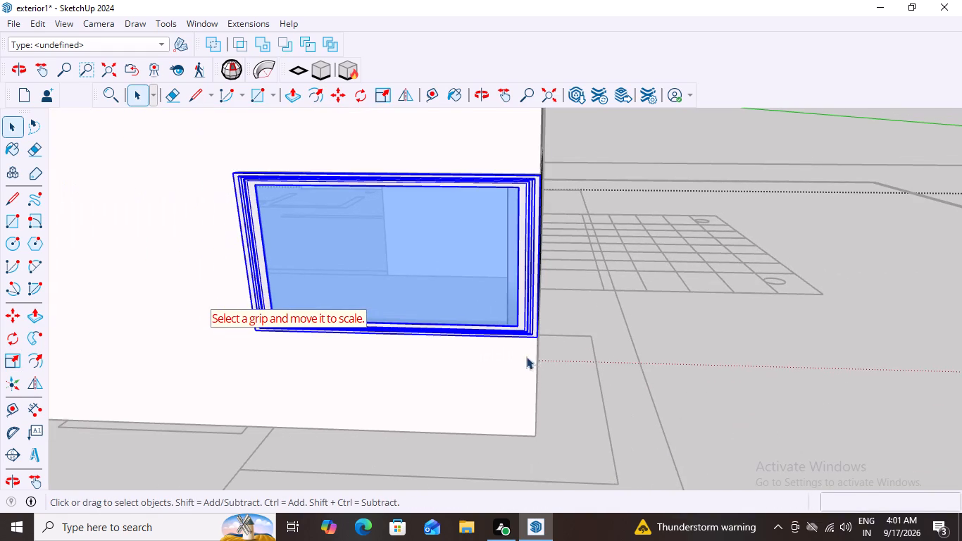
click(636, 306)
Move the window on the small-window wall about 81 mm so its bottom corner meets the adjoining window at the house corner.
middle_drag(600, 330, 419, 354)
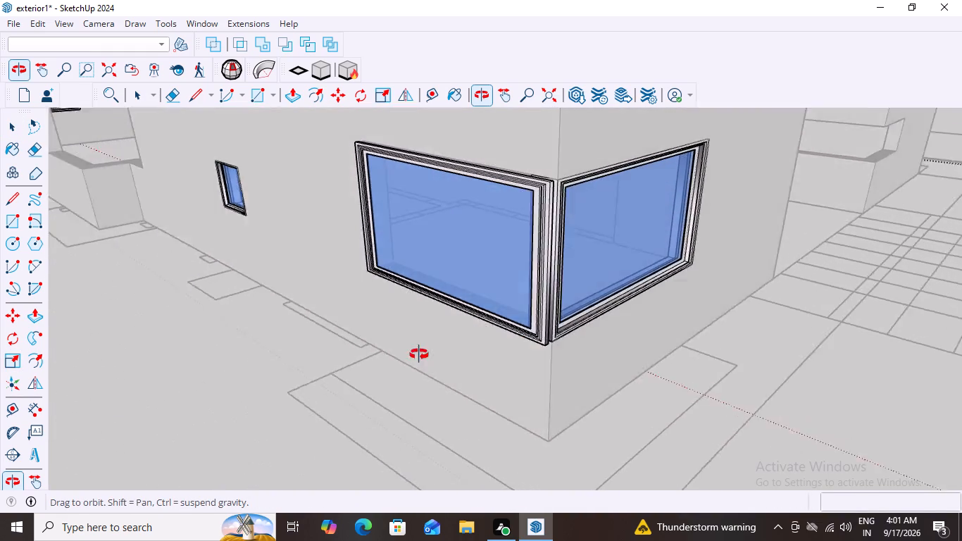
middle_drag(419, 354, 361, 356)
scroll(548, 353, up, 10)
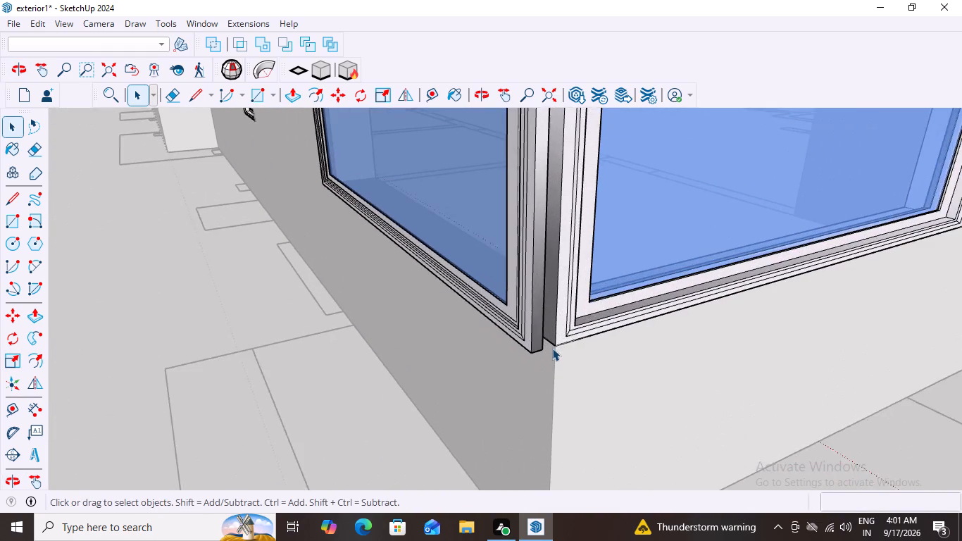
scroll(514, 356, up, 8)
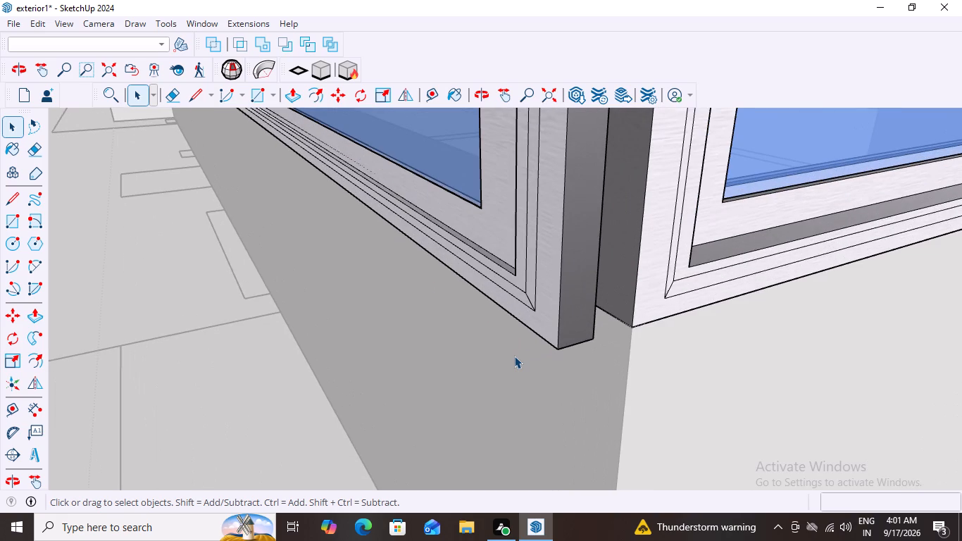
scroll(514, 356, down, 18)
middle_drag(458, 430, 568, 431)
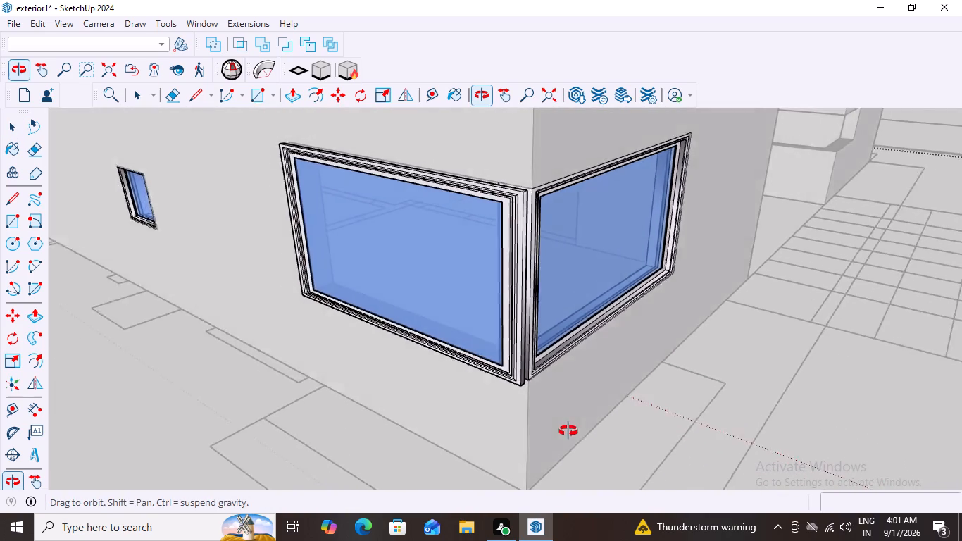
middle_drag(568, 431, 636, 423)
click(462, 348)
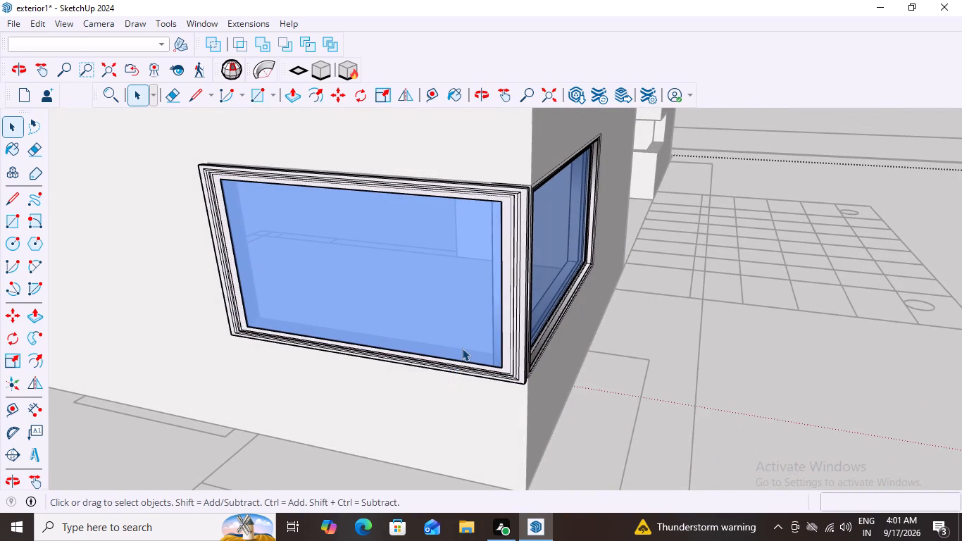
key(m)
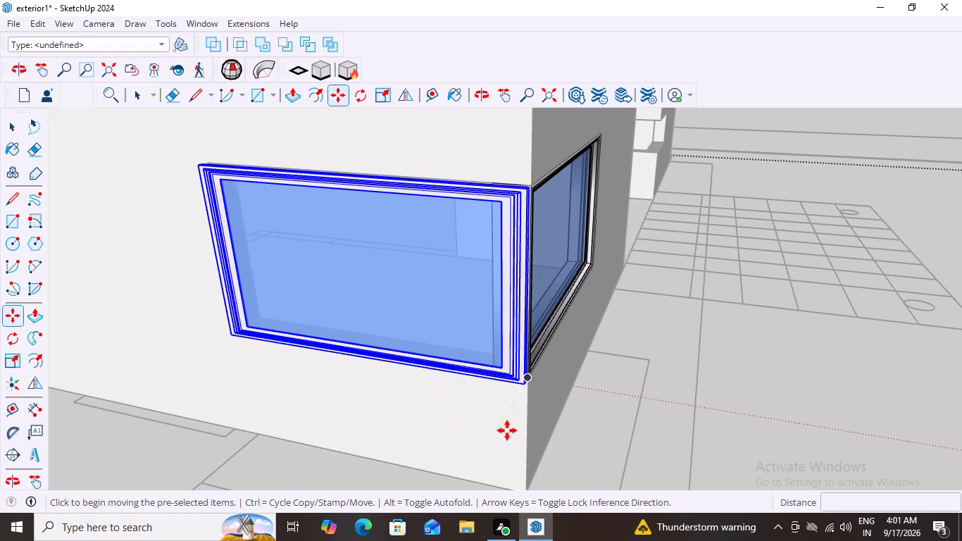
scroll(517, 405, up, 7)
click(532, 371)
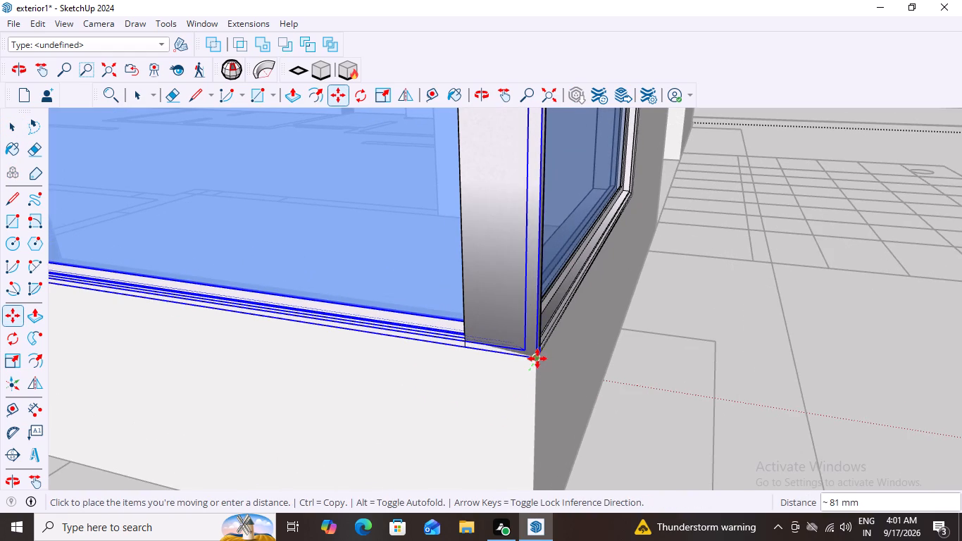
click(537, 359)
key(space)
scroll(679, 409, down, 5)
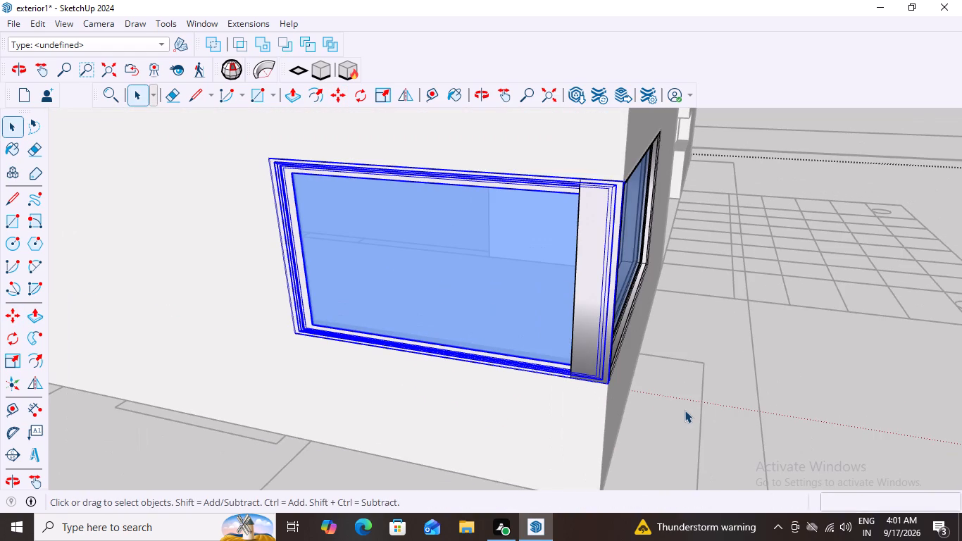
middle_drag(699, 390, 440, 393)
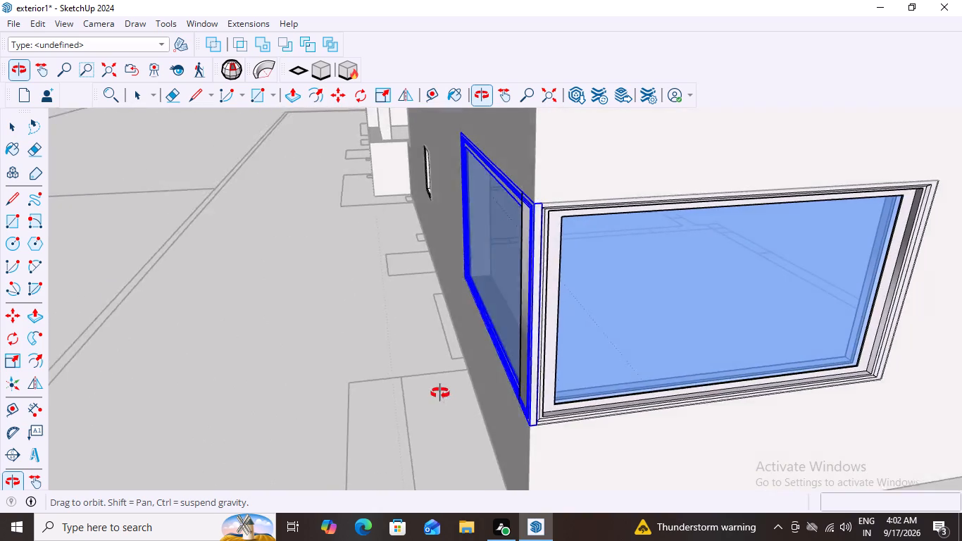
middle_drag(440, 393, 565, 399)
click(227, 393)
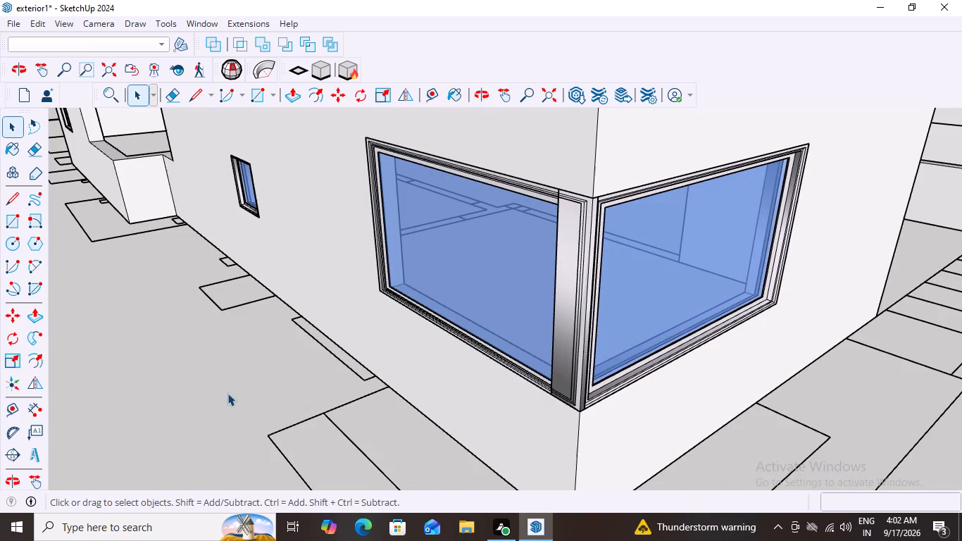
Examine the joint between the two corner windows from both walls and up close along their lower edges.
middle_drag(492, 394, 693, 404)
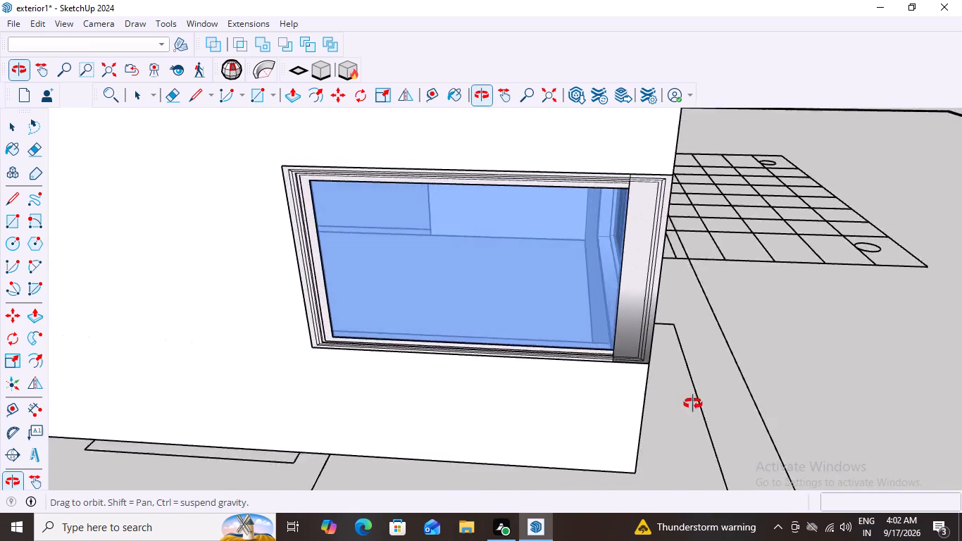
middle_drag(693, 404, 574, 430)
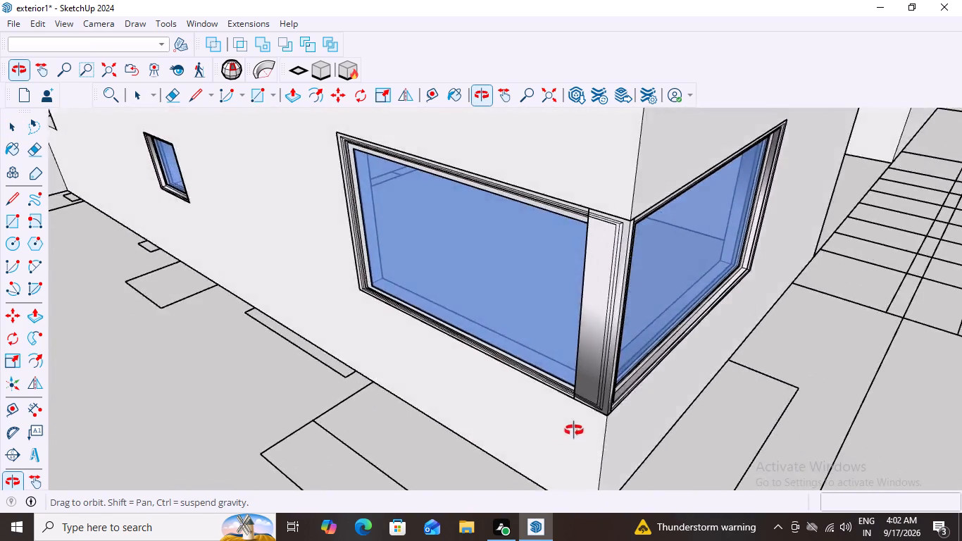
middle_drag(574, 430, 254, 383)
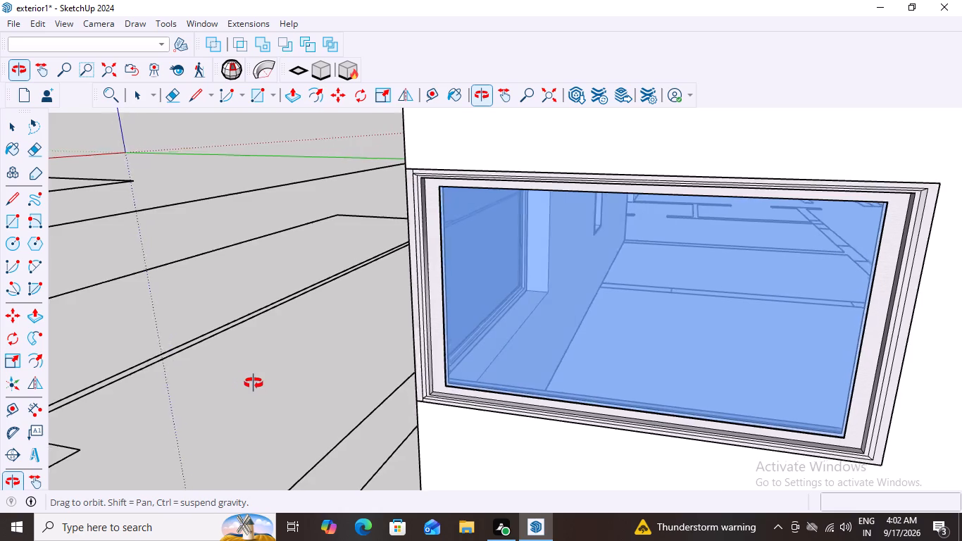
middle_drag(254, 383, 613, 432)
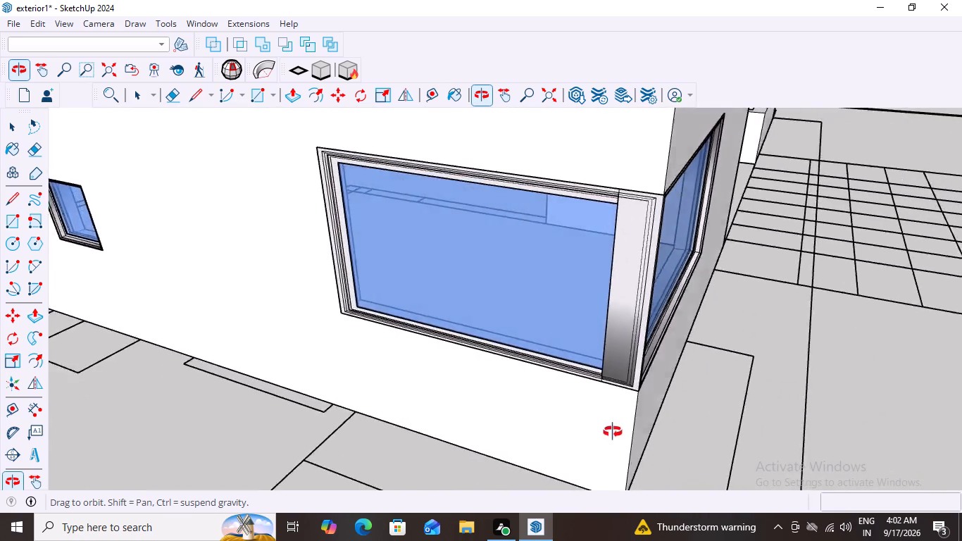
middle_drag(613, 432, 817, 424)
scroll(595, 309, up, 2)
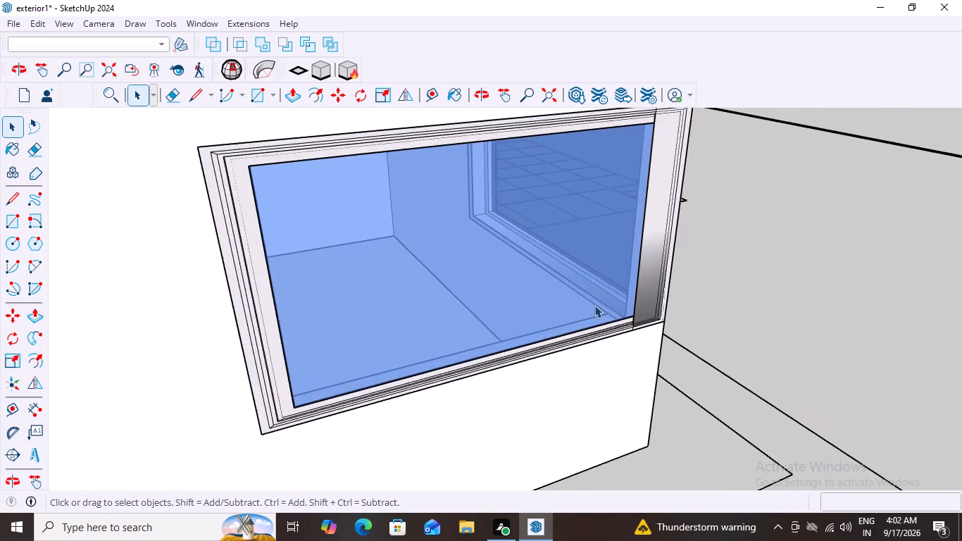
scroll(596, 306, up, 6)
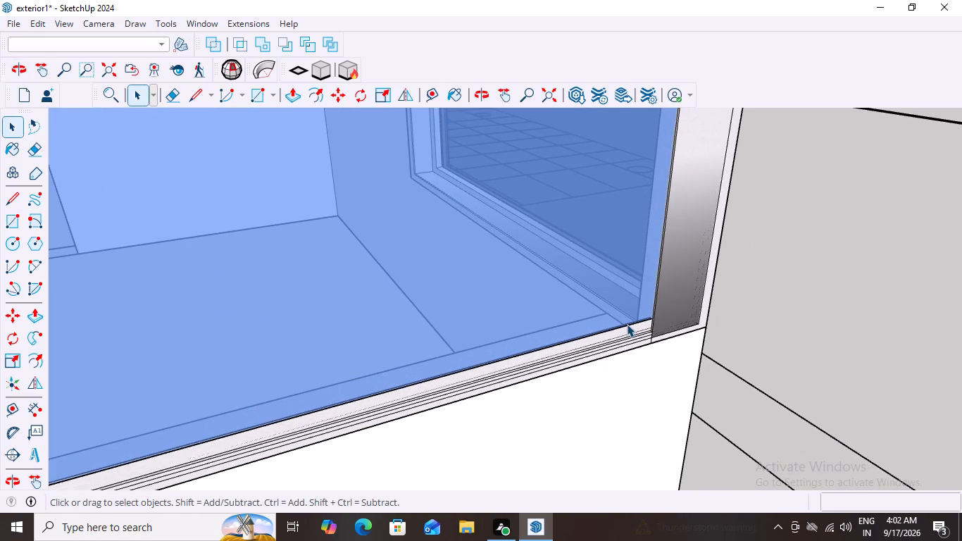
scroll(627, 324, down, 11)
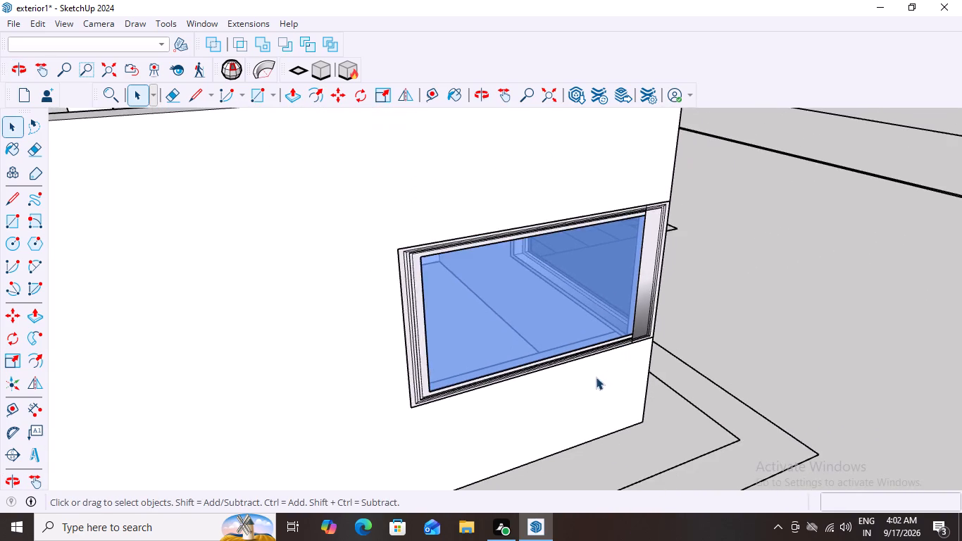
scroll(596, 377, down, 5)
middle_drag(624, 391, 331, 371)
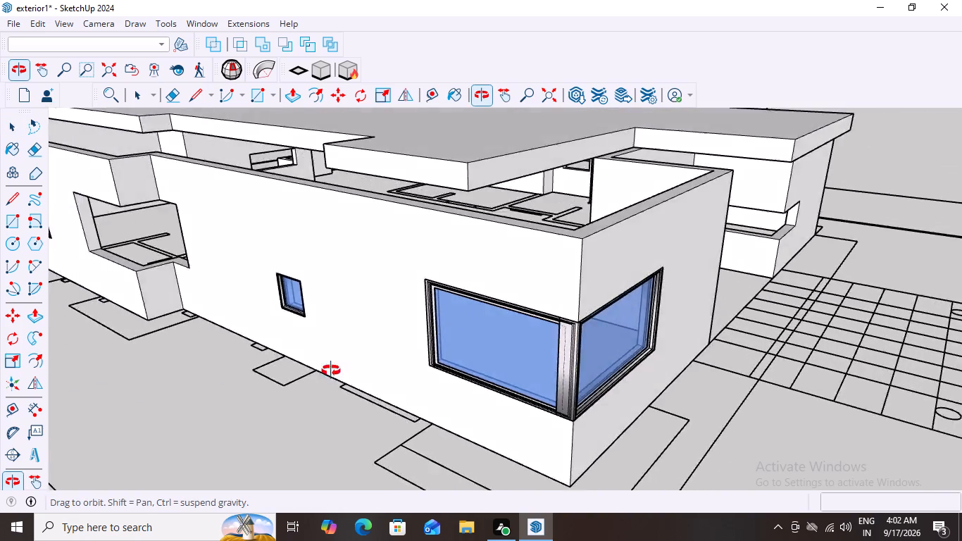
middle_drag(331, 371, 208, 358)
scroll(479, 397, up, 11)
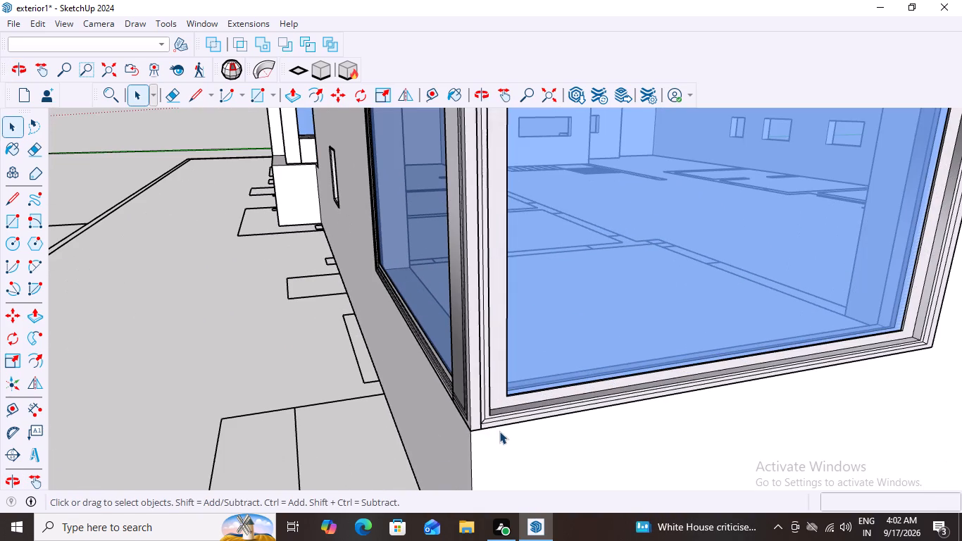
middle_drag(504, 429, 344, 452)
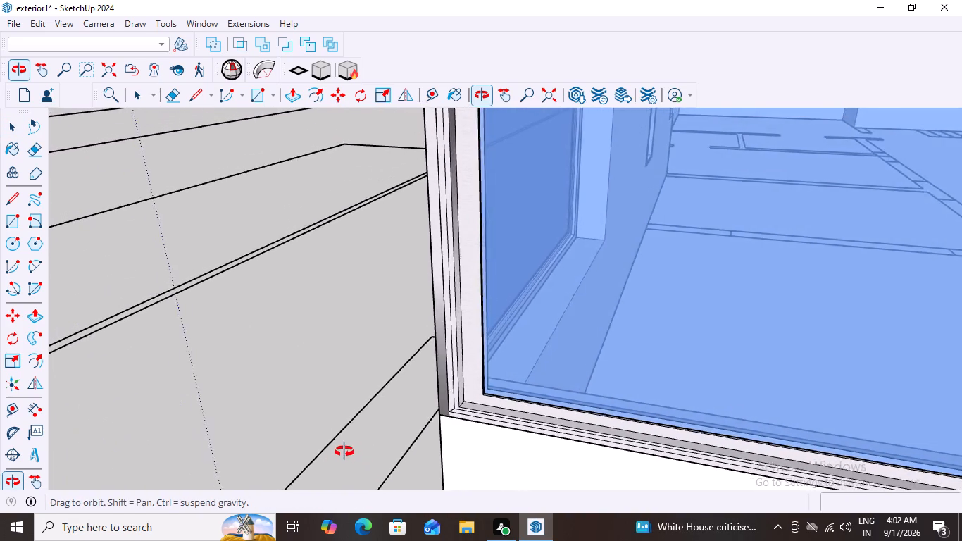
middle_drag(344, 452, 462, 452)
scroll(462, 452, down, 3)
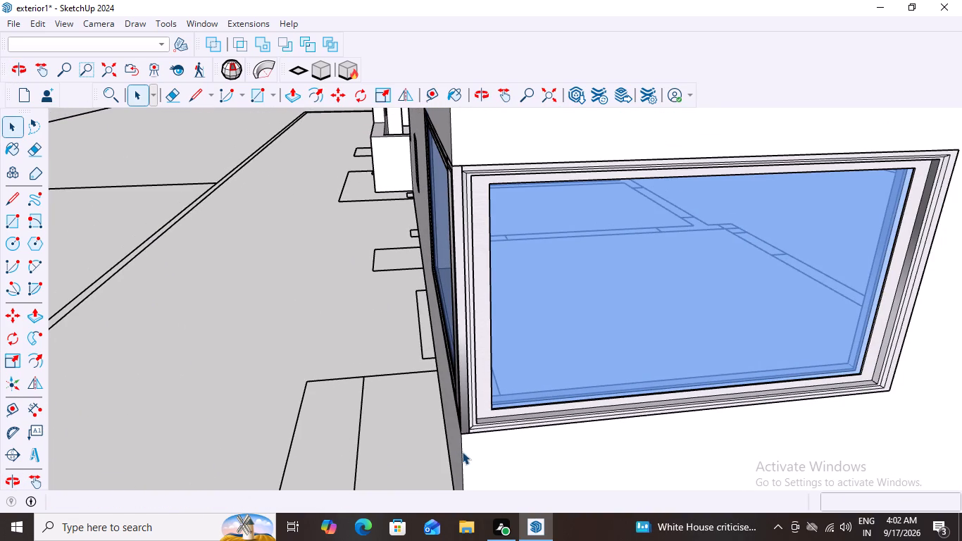
scroll(462, 452, down, 4)
middle_drag(440, 452, 677, 459)
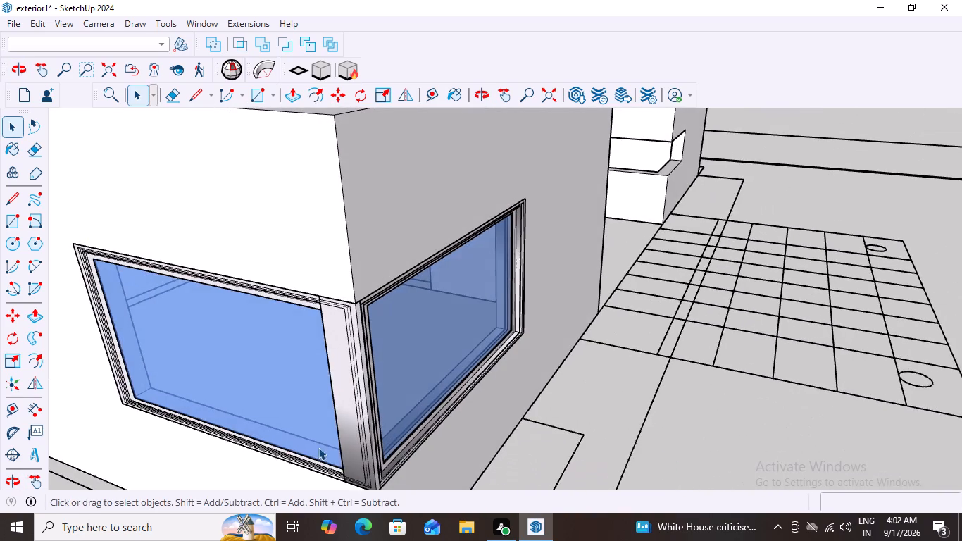
scroll(274, 452, up, 2)
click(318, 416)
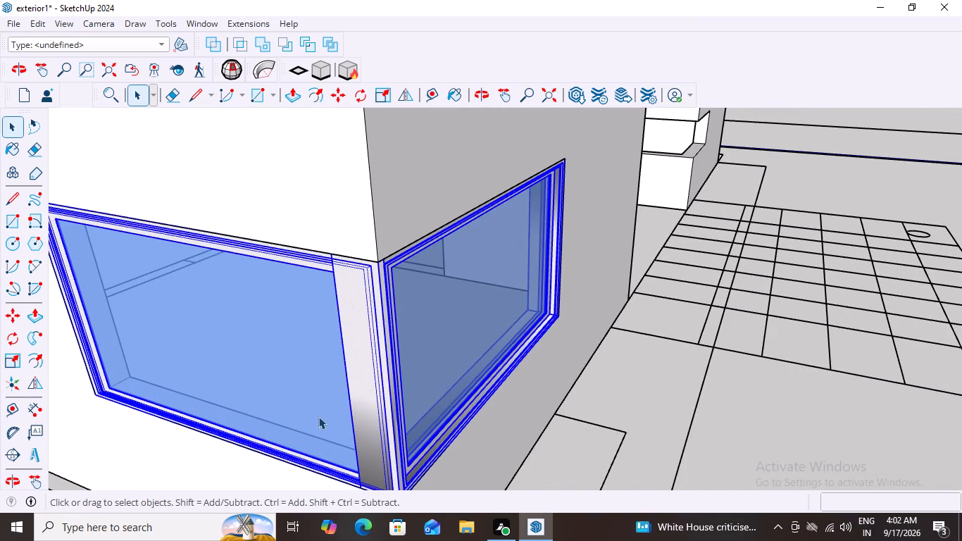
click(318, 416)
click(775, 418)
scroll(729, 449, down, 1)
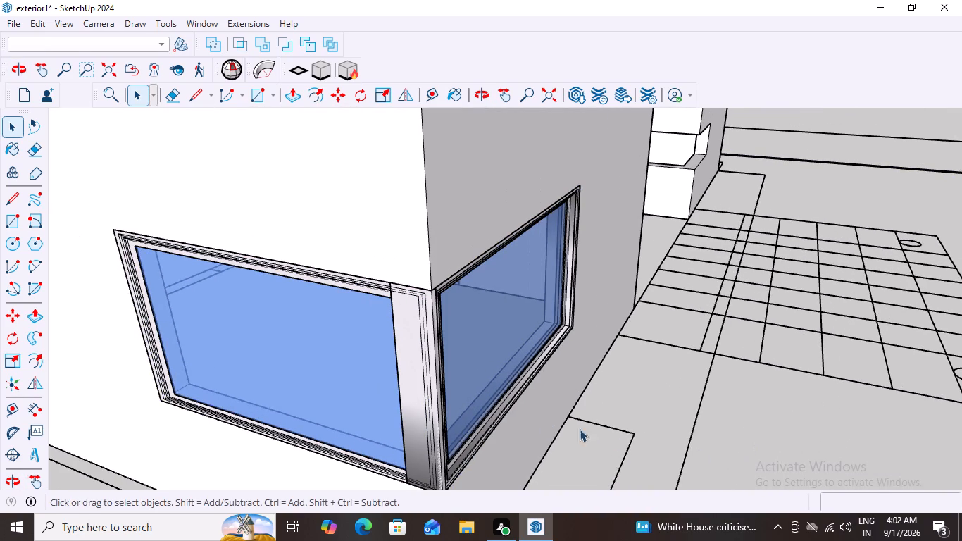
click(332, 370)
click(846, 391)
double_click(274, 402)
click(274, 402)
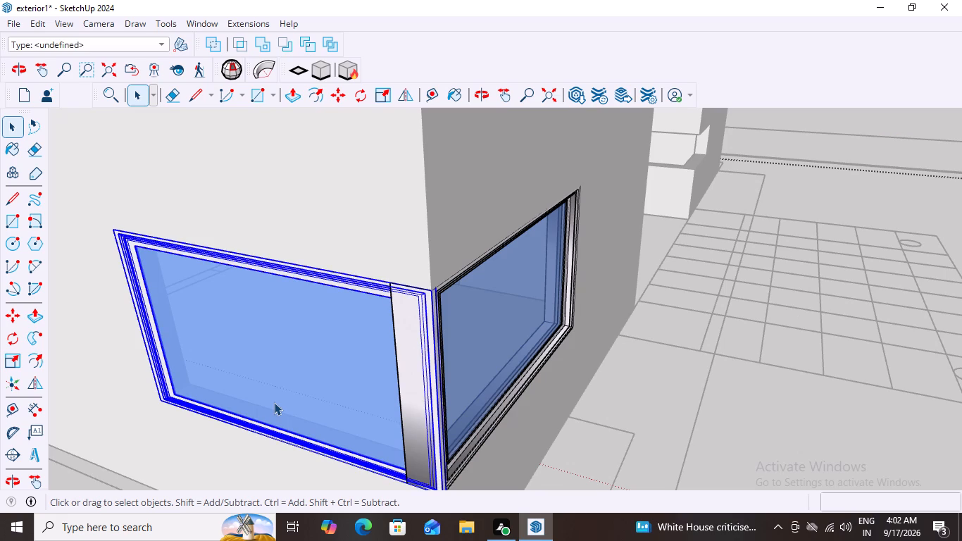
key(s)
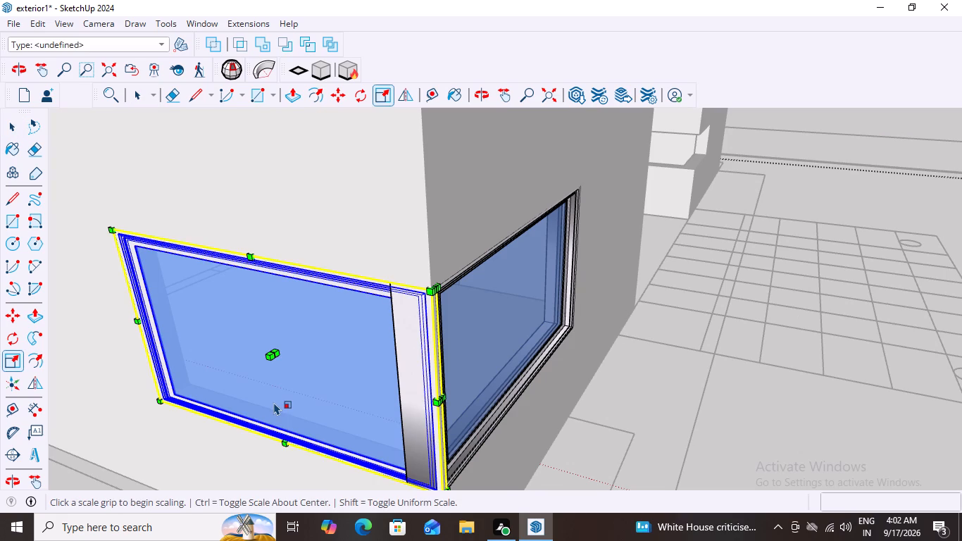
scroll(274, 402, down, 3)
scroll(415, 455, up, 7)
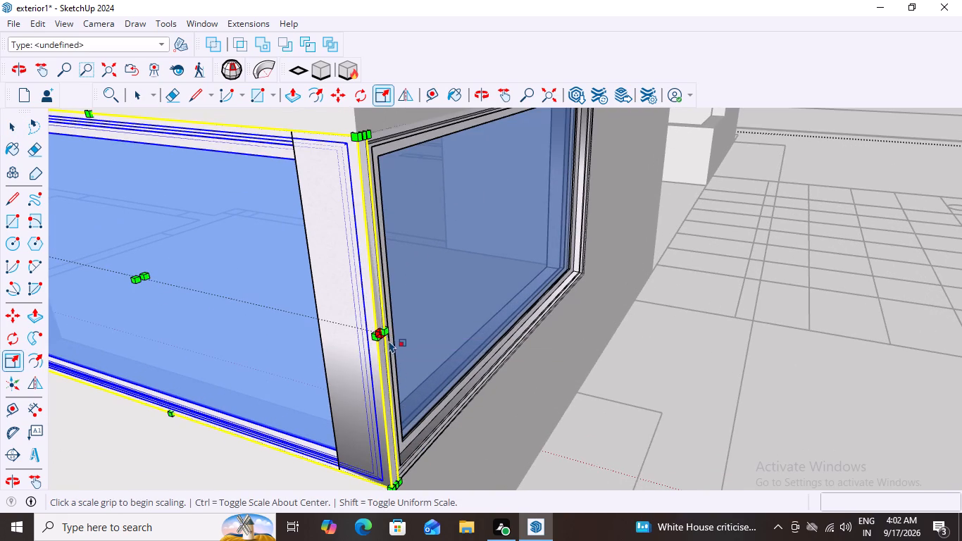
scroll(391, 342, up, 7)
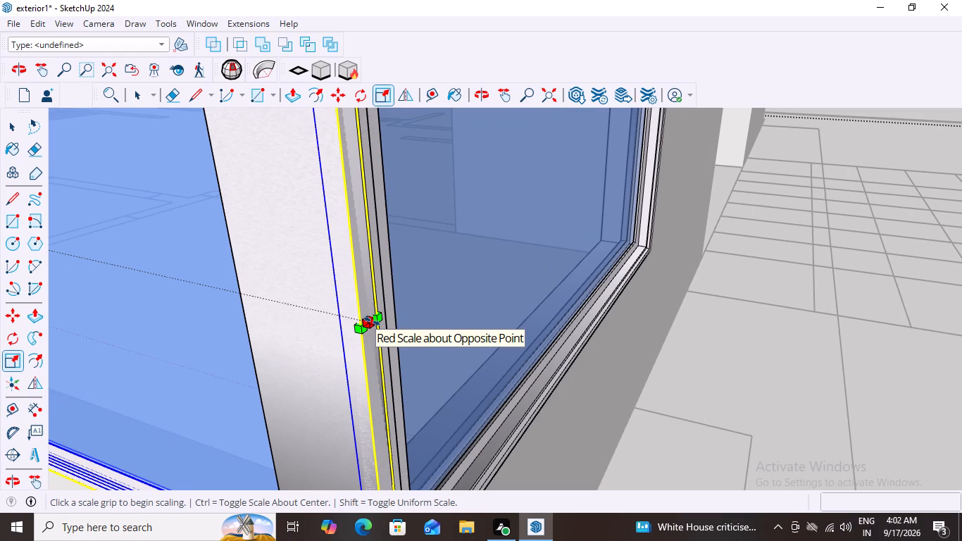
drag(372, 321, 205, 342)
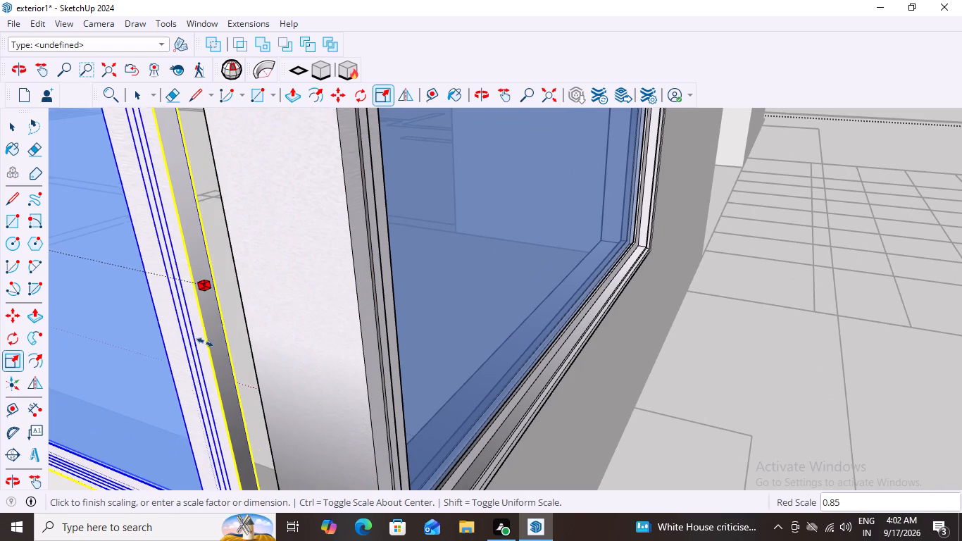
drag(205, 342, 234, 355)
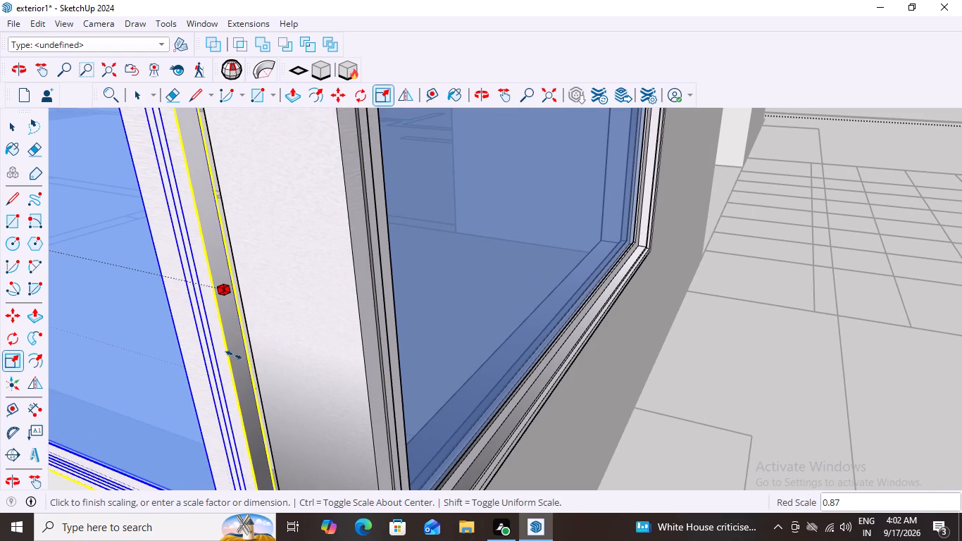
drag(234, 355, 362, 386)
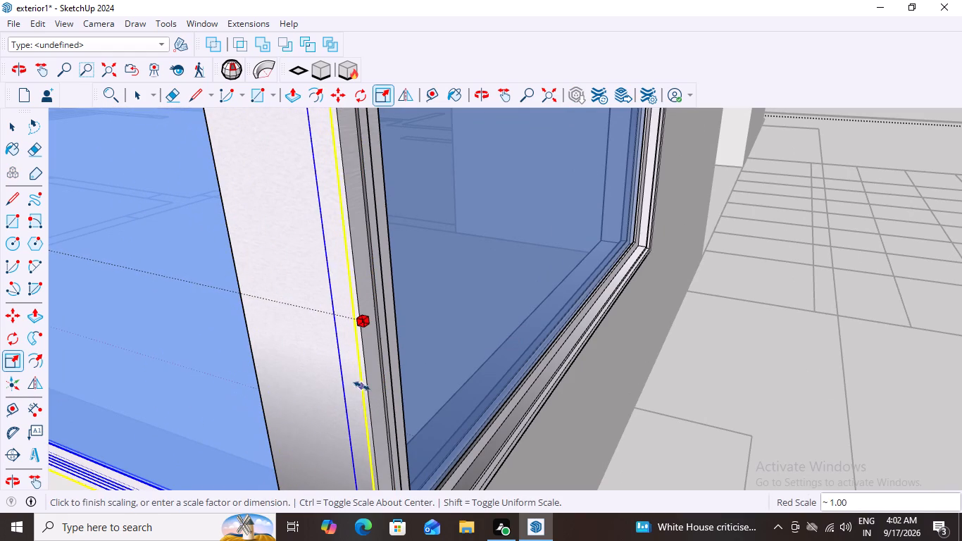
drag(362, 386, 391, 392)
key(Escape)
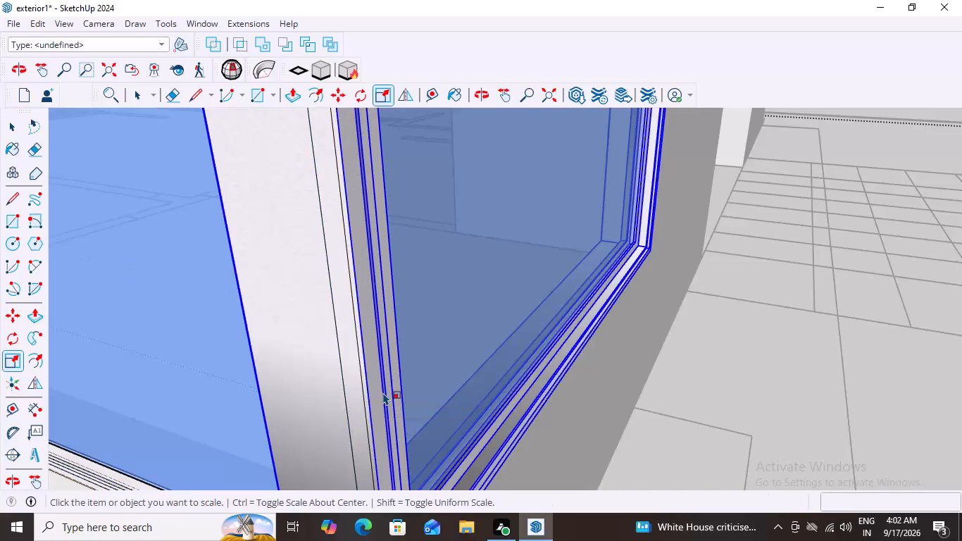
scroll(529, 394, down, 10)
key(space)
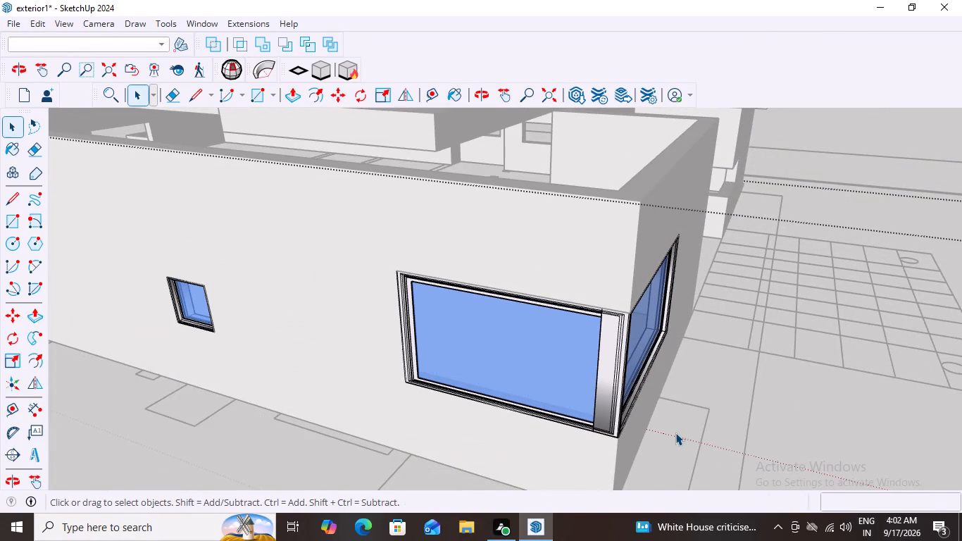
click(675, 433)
Examine the joint between the two corner windows up close at their shared bottom corner, and close the group.
middle_drag(620, 444, 511, 423)
scroll(613, 464, up, 7)
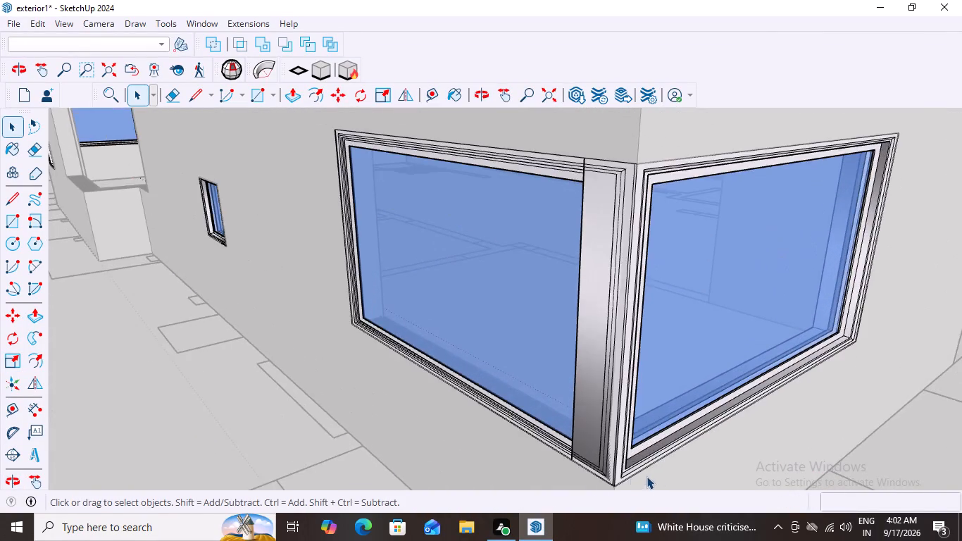
scroll(646, 476, up, 9)
scroll(627, 492, up, 12)
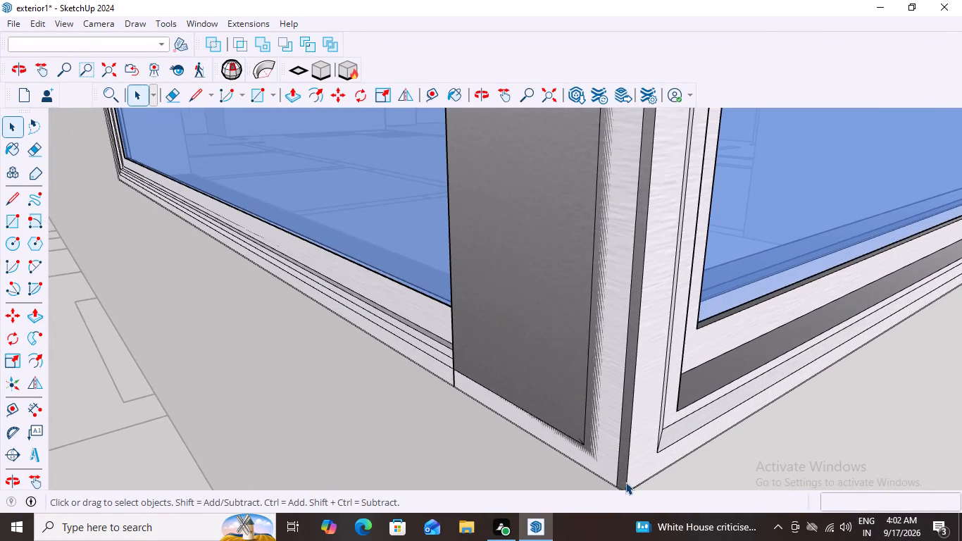
scroll(606, 503, up, 4)
scroll(630, 457, down, 20)
scroll(630, 457, down, 2)
middle_drag(680, 396, 681, 382)
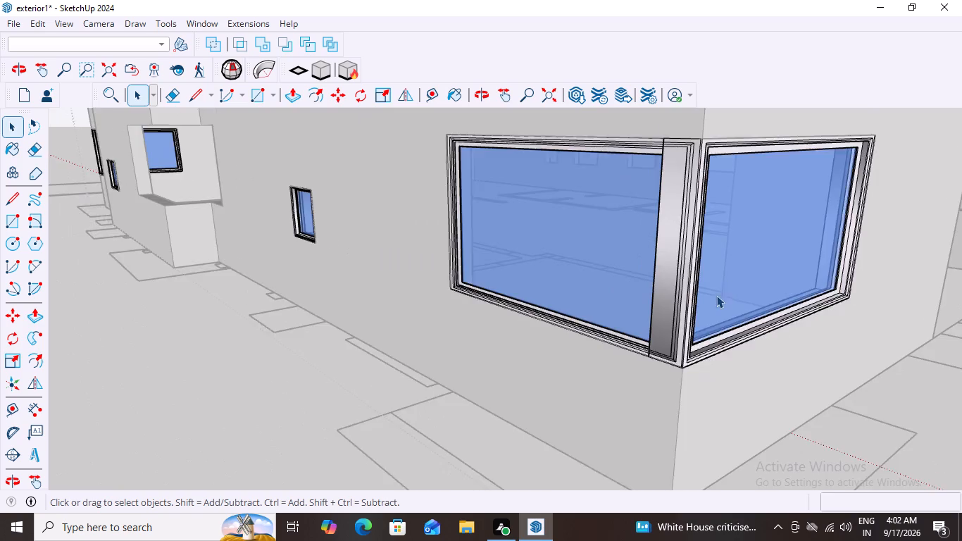
scroll(716, 295, down, 12)
click(132, 158)
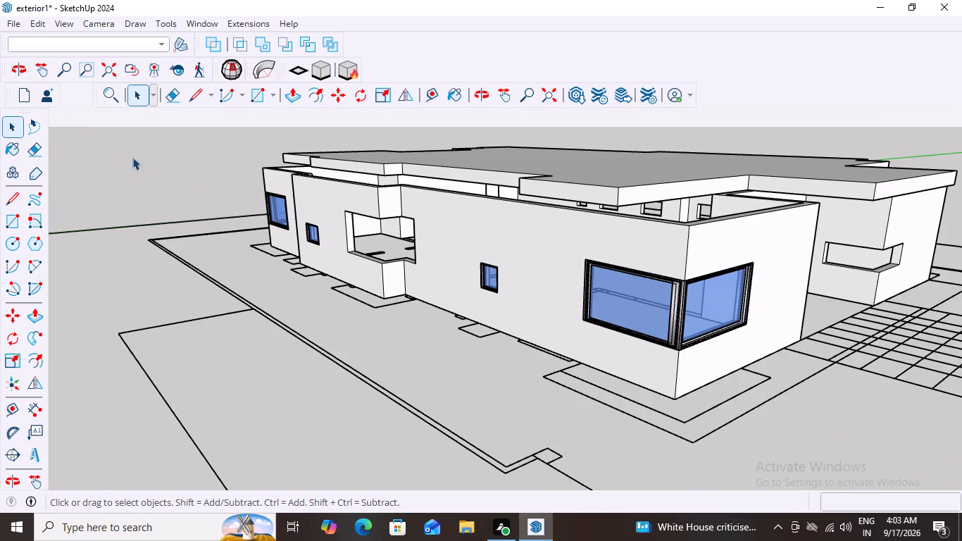
Examine the roofed house from its long window wall, the stepped corner opening and the opposite side for openings still without windows.
middle_drag(824, 310, 861, 335)
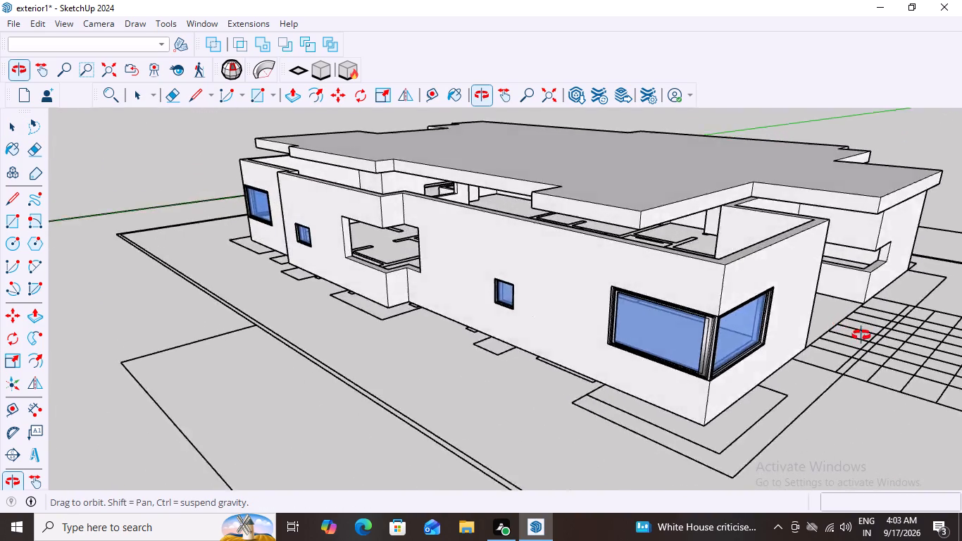
middle_drag(861, 335, 961, 342)
middle_drag(713, 344, 862, 370)
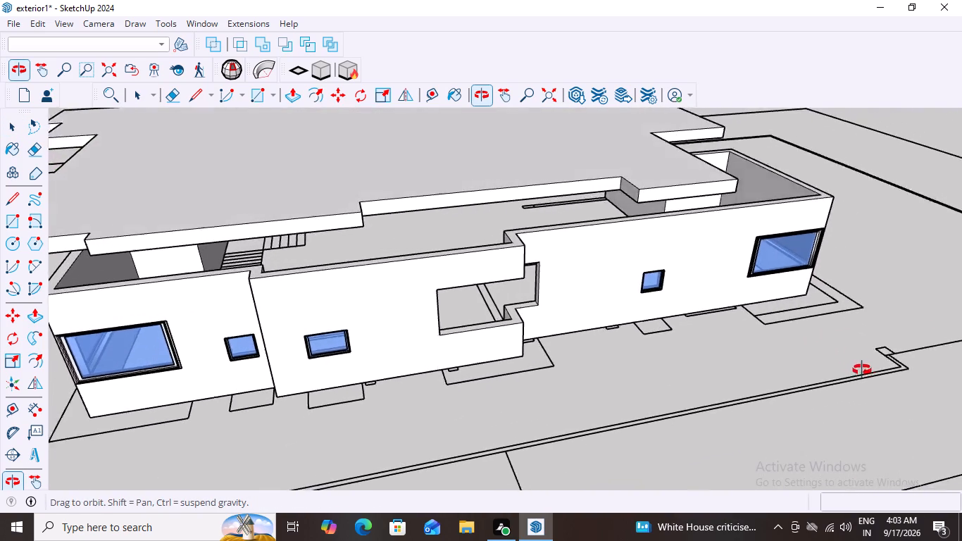
middle_drag(862, 370, 882, 333)
scroll(550, 349, down, 4)
middle_drag(276, 347, 413, 349)
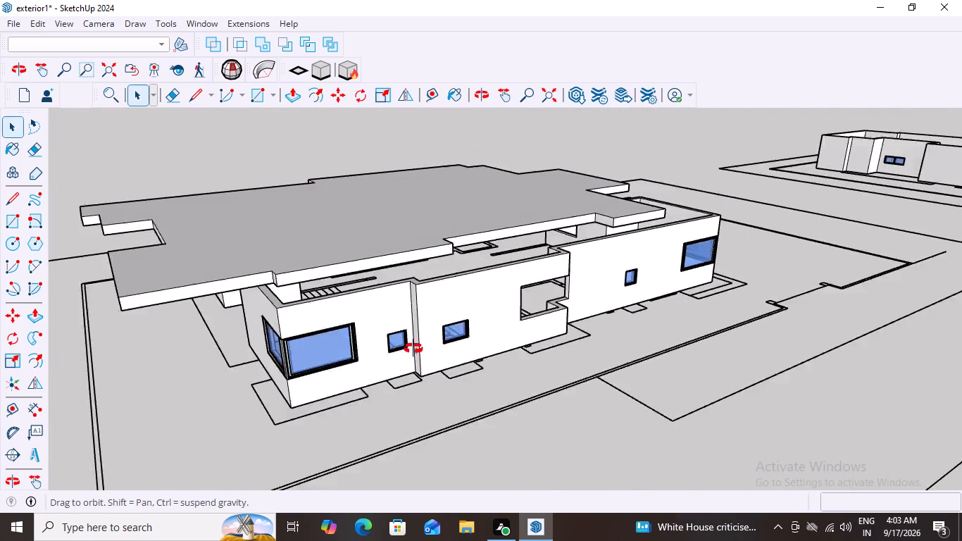
middle_drag(413, 349, 243, 369)
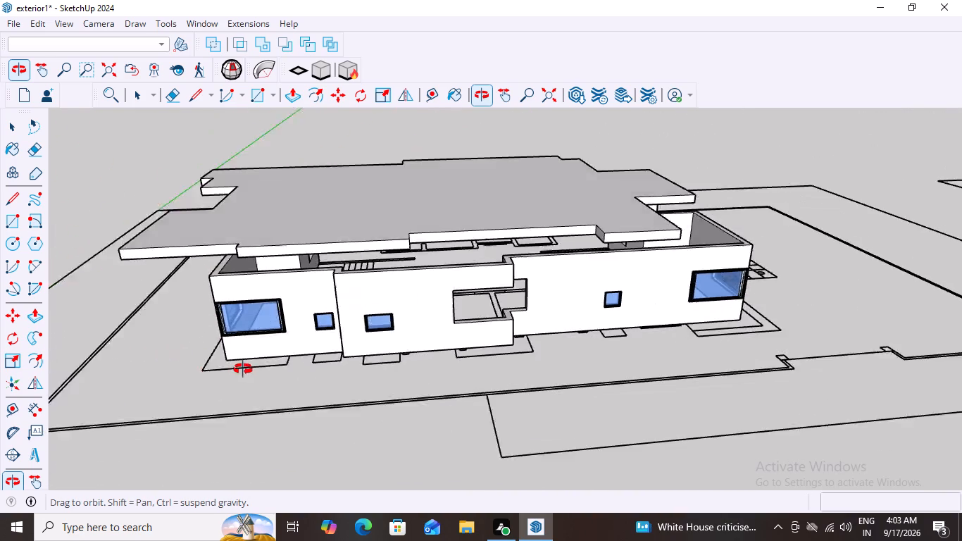
middle_drag(243, 369, 227, 368)
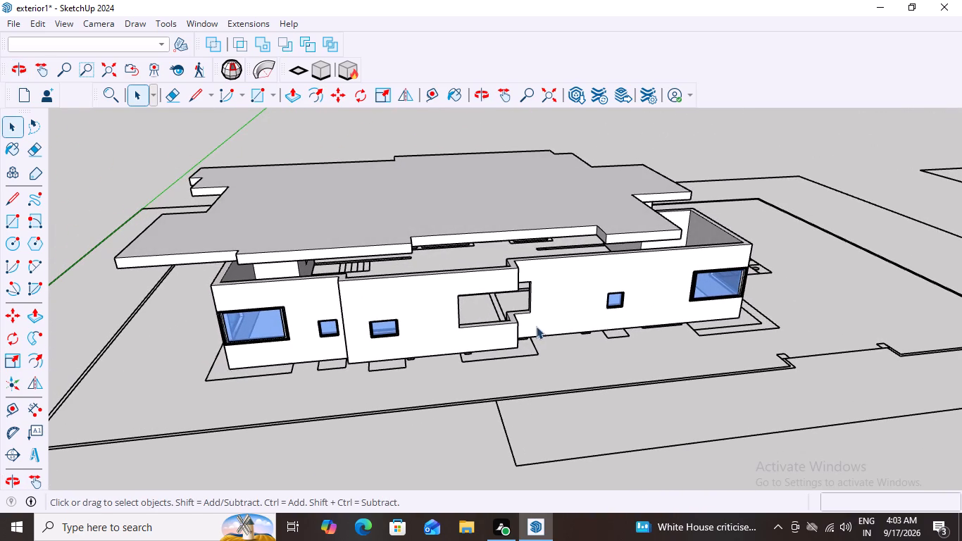
middle_drag(538, 326, 426, 328)
scroll(417, 294, up, 7)
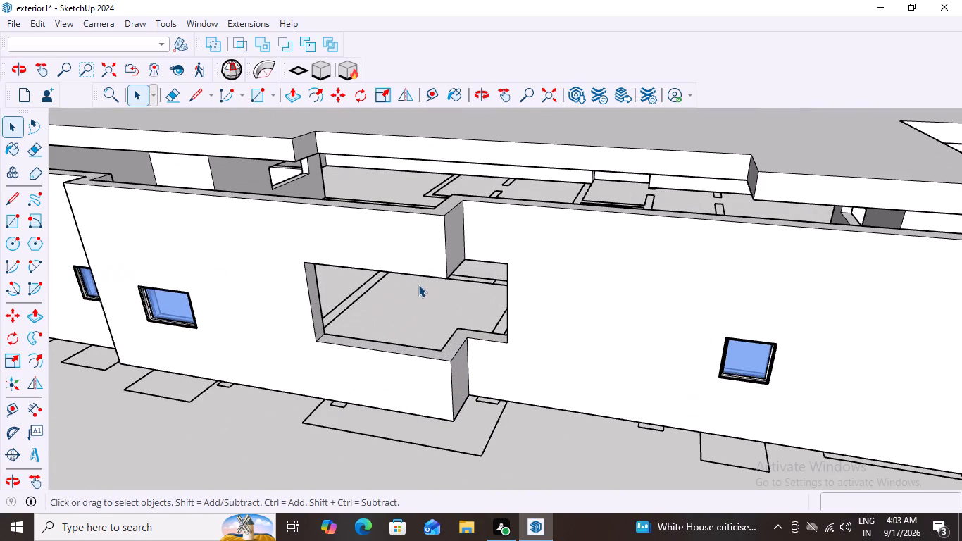
scroll(432, 368, up, 3)
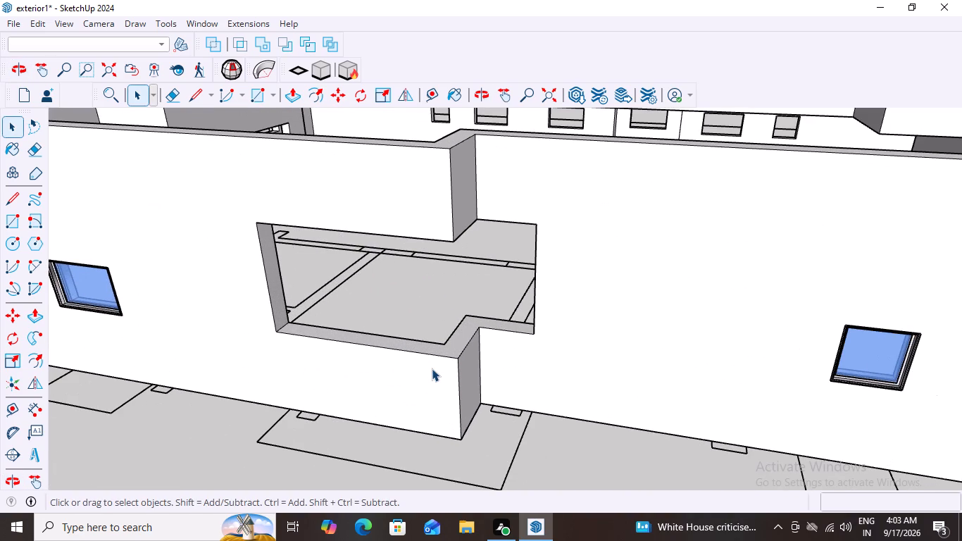
middle_drag(483, 339, 365, 360)
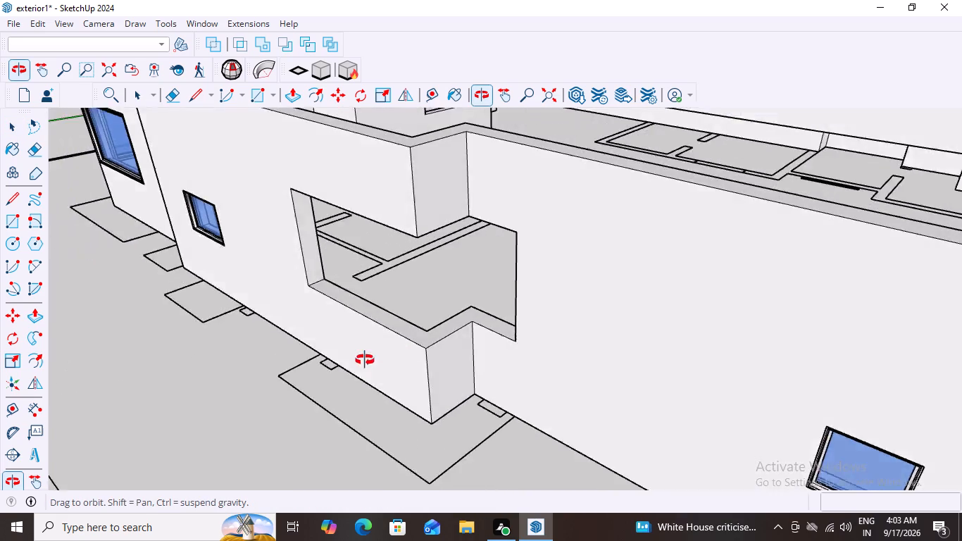
middle_drag(365, 360, 268, 369)
middle_drag(432, 307, 442, 320)
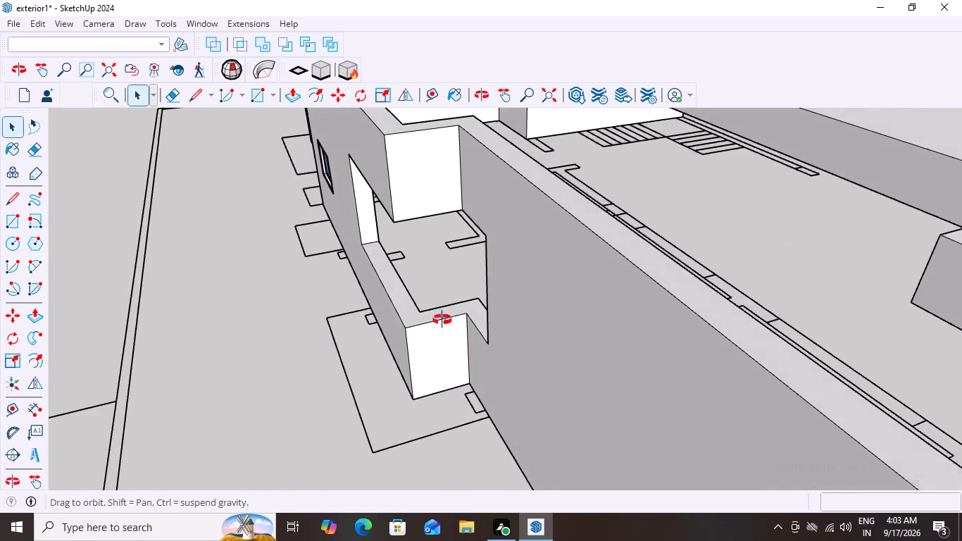
middle_drag(442, 320, 730, 336)
scroll(604, 394, down, 6)
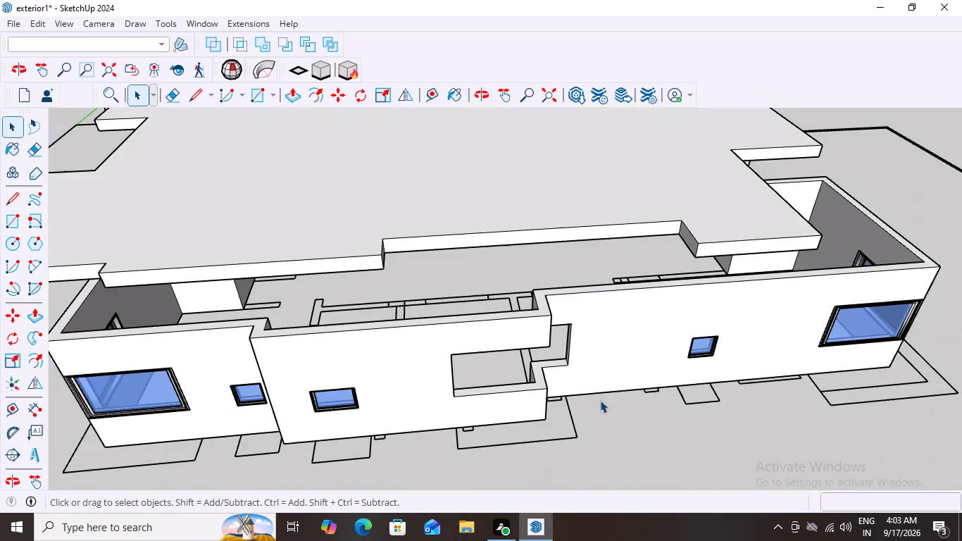
scroll(600, 400, down, 5)
middle_drag(386, 415, 409, 354)
scroll(390, 360, up, 3)
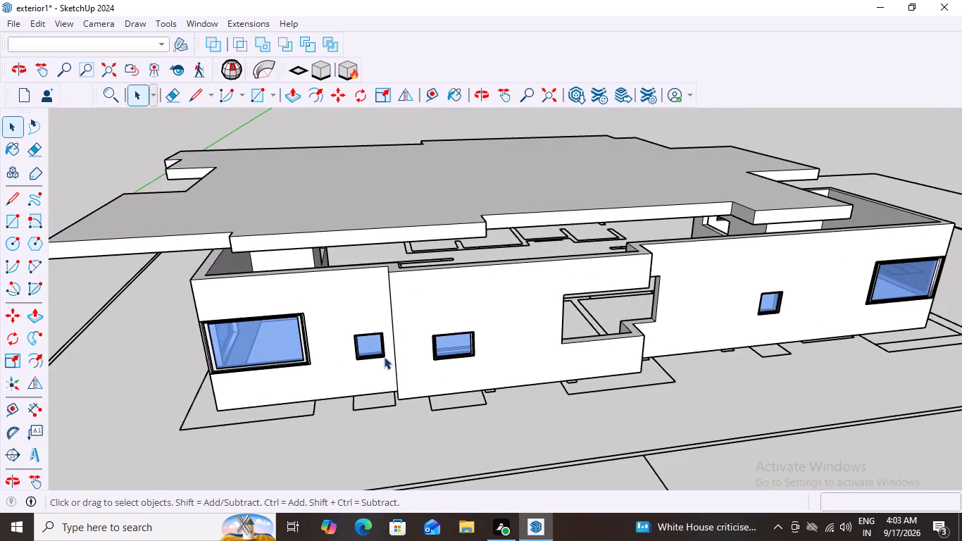
middle_drag(289, 354, 666, 312)
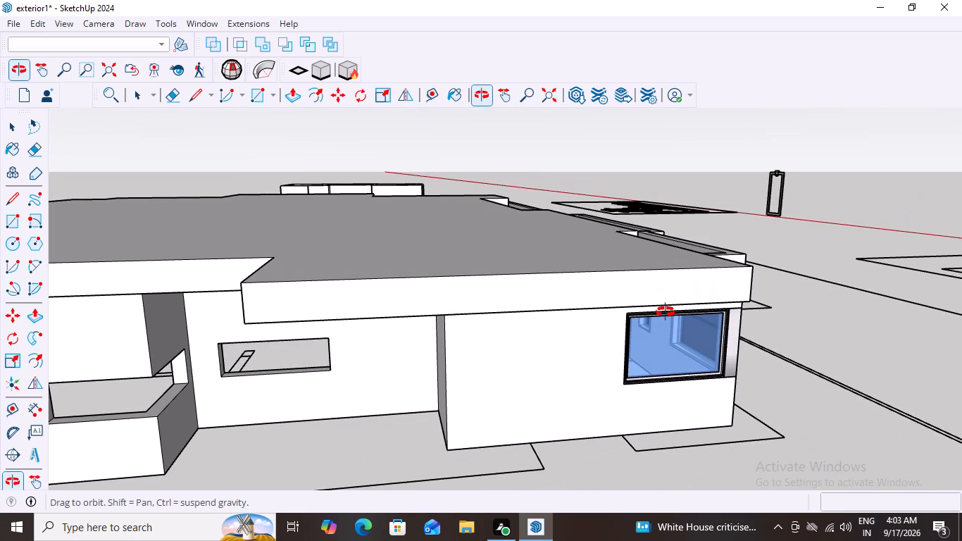
middle_drag(666, 312, 702, 306)
scroll(415, 391, down, 4)
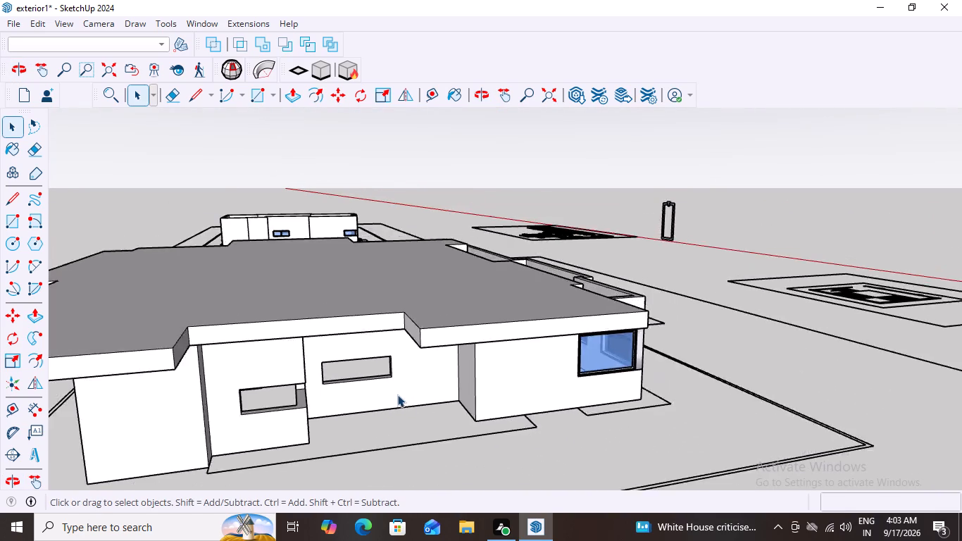
scroll(397, 394, down, 10)
Examine the unroofed building's windows from several sides, including the two-pane window above the tiled area, for one to reuse.
middle_drag(530, 398, 280, 425)
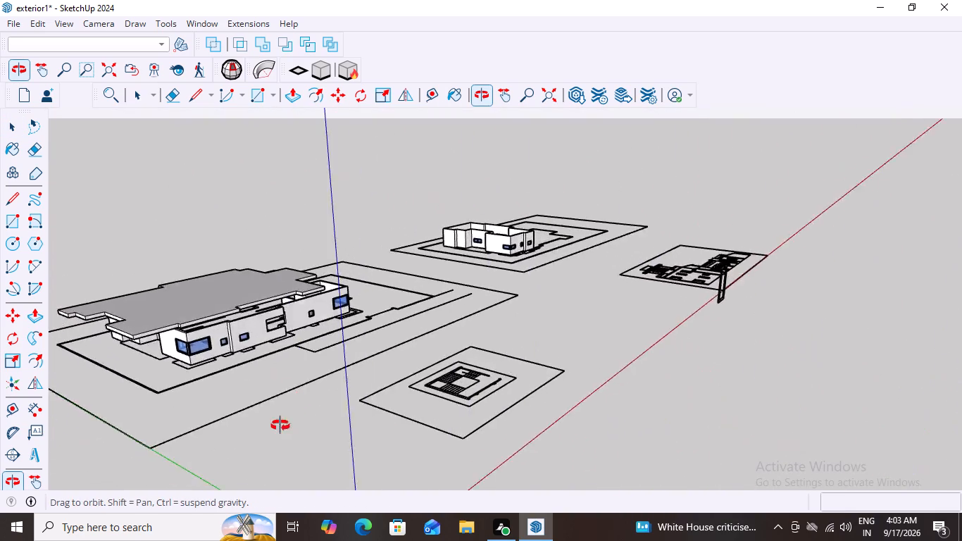
middle_drag(280, 425, 170, 441)
middle_drag(772, 228, 673, 260)
scroll(676, 247, up, 8)
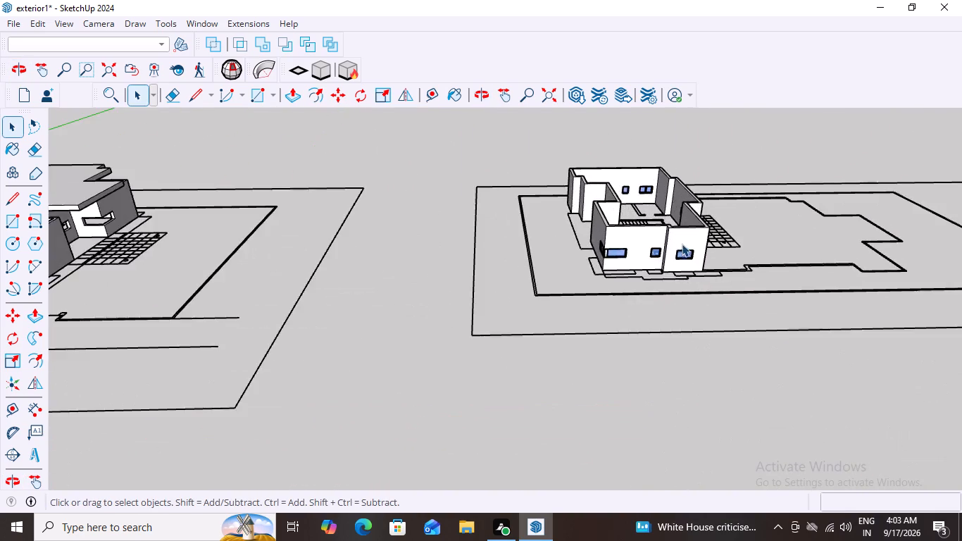
scroll(682, 244, up, 13)
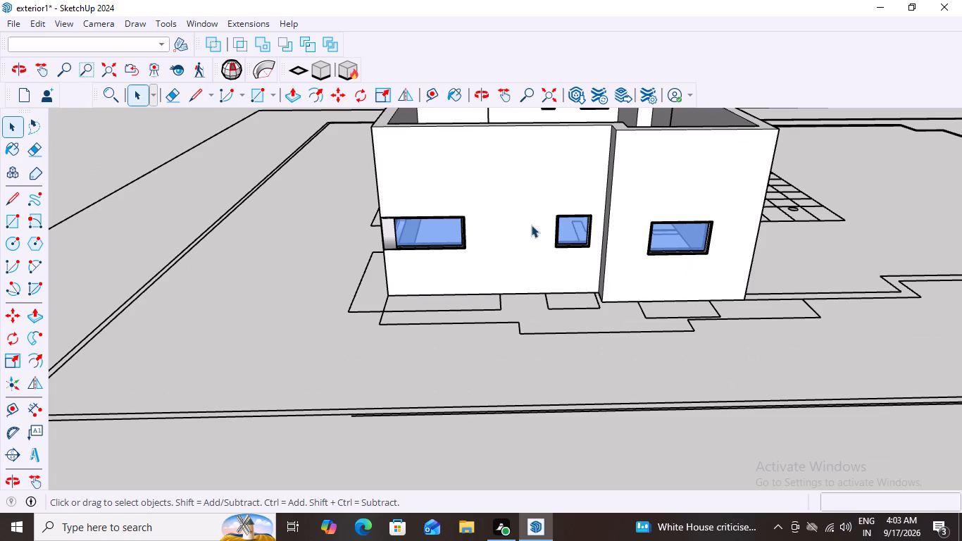
scroll(532, 217, up, 13)
scroll(592, 246, down, 10)
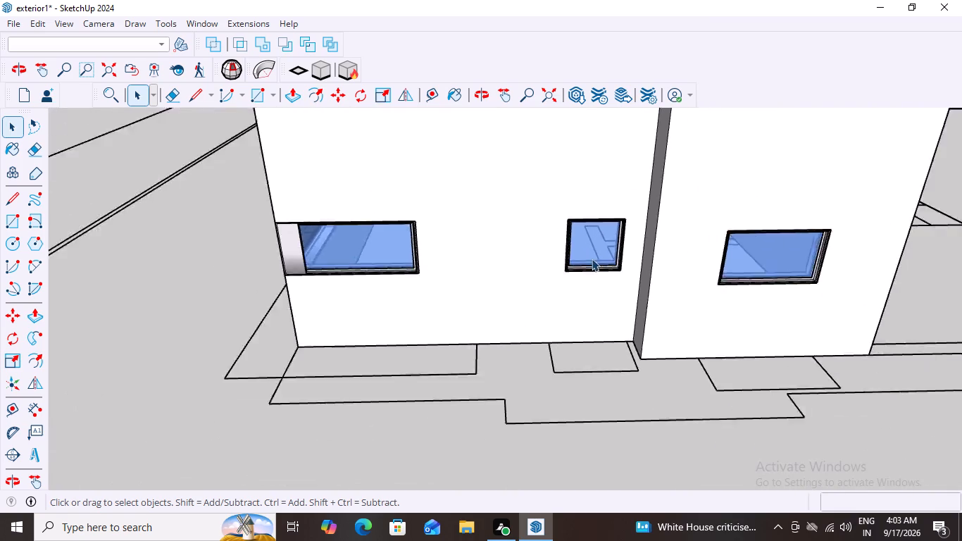
scroll(592, 259, down, 10)
middle_drag(676, 250, 580, 262)
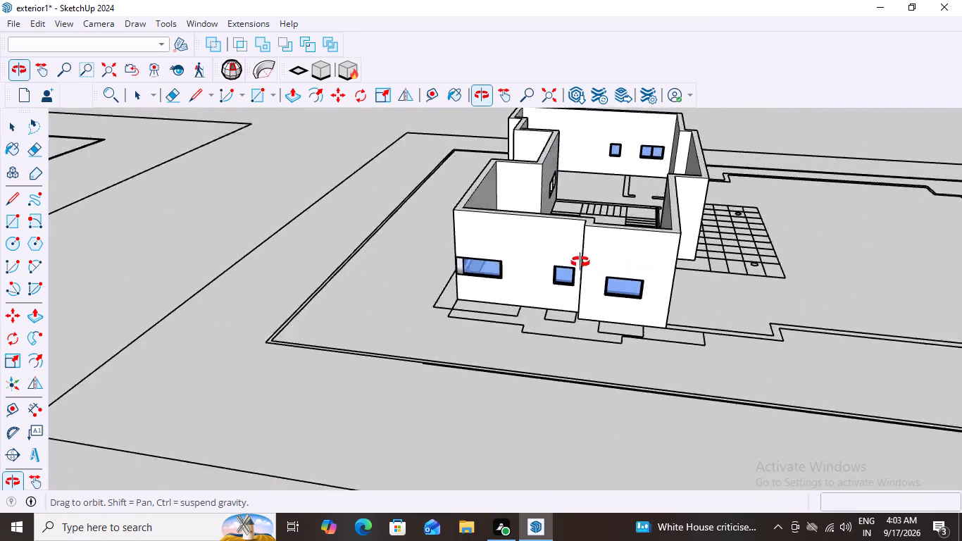
middle_drag(580, 262, 234, 216)
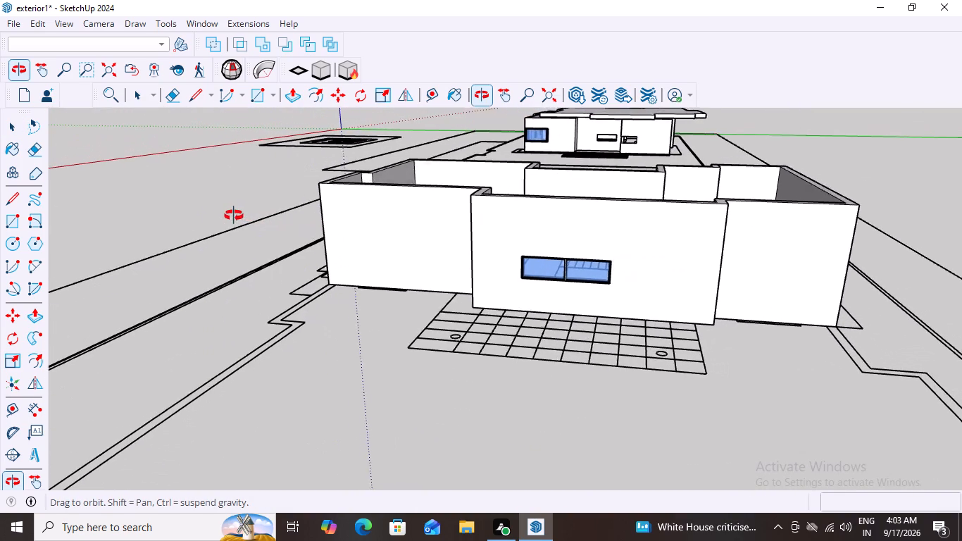
middle_drag(234, 216, 235, 218)
middle_drag(825, 359, 723, 402)
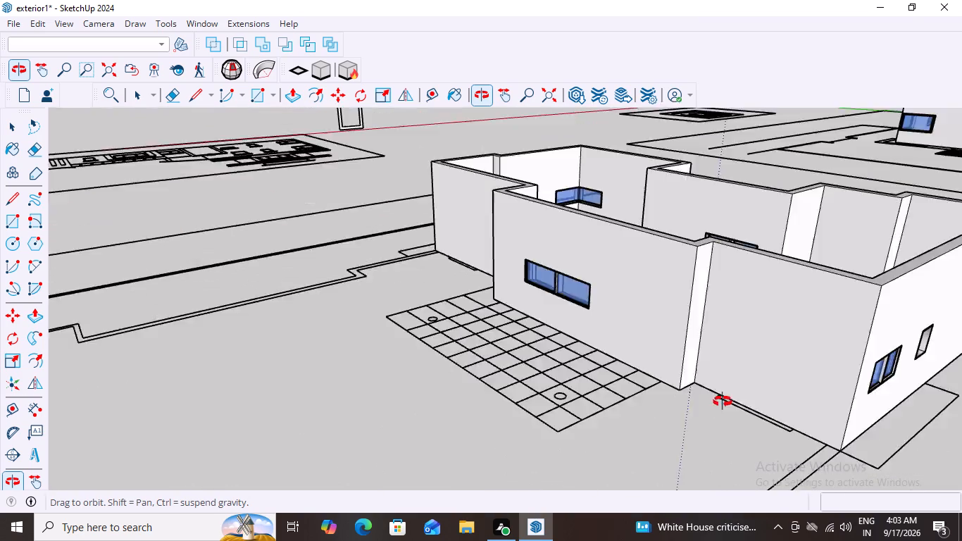
middle_drag(723, 402, 917, 410)
scroll(557, 262, up, 8)
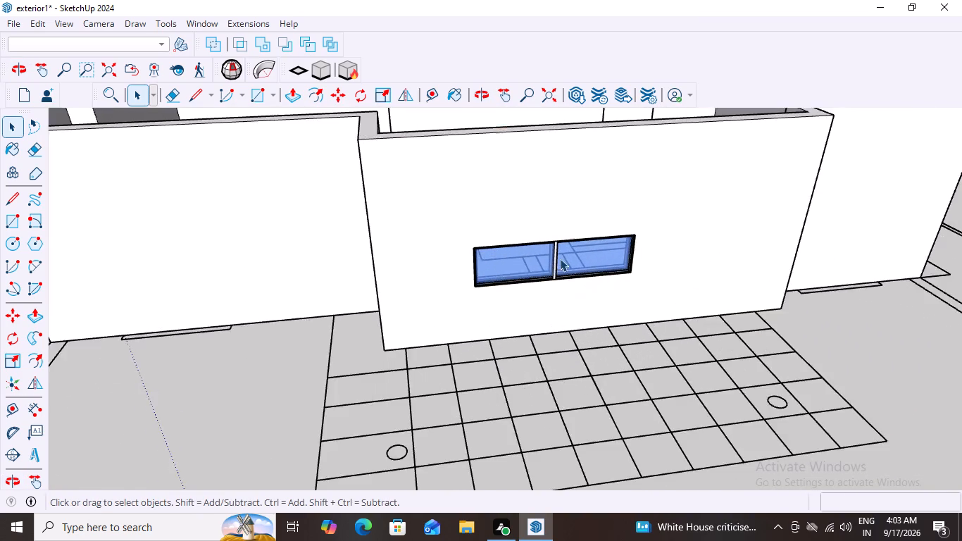
scroll(560, 259, up, 10)
scroll(580, 282, down, 4)
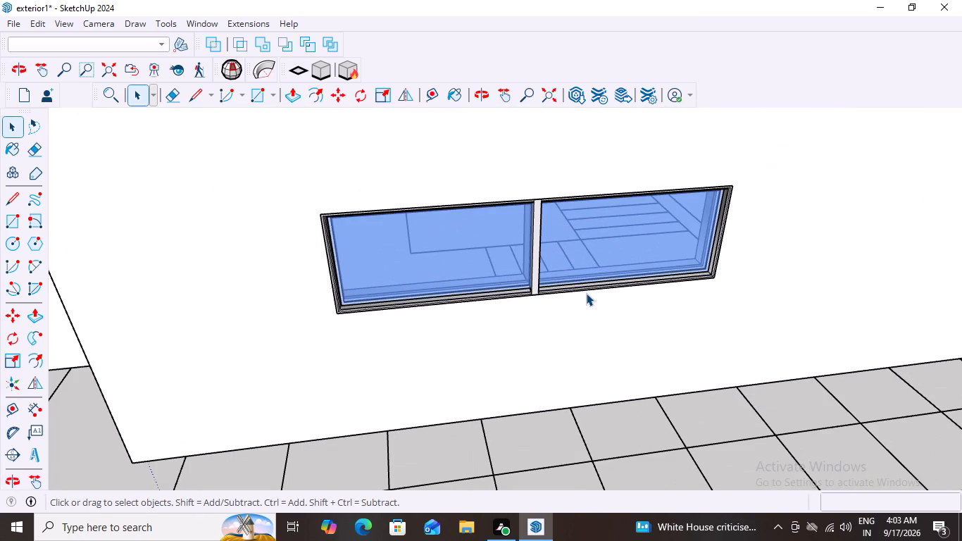
Open the unroofed building's nested groups for editing, down to the level containing the two-pane window above the tiled area.
click(561, 252)
click(561, 252)
click(561, 252)
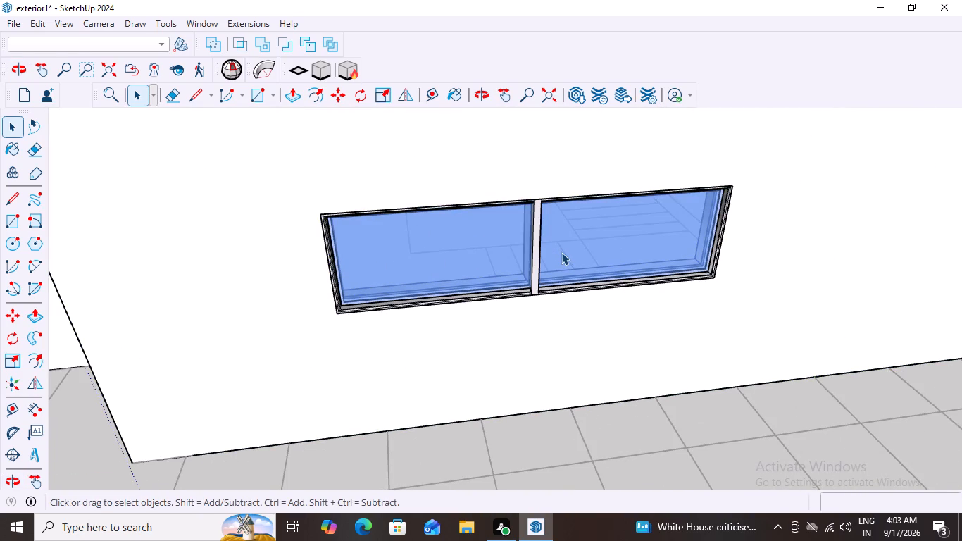
click(561, 252)
scroll(561, 252, down, 14)
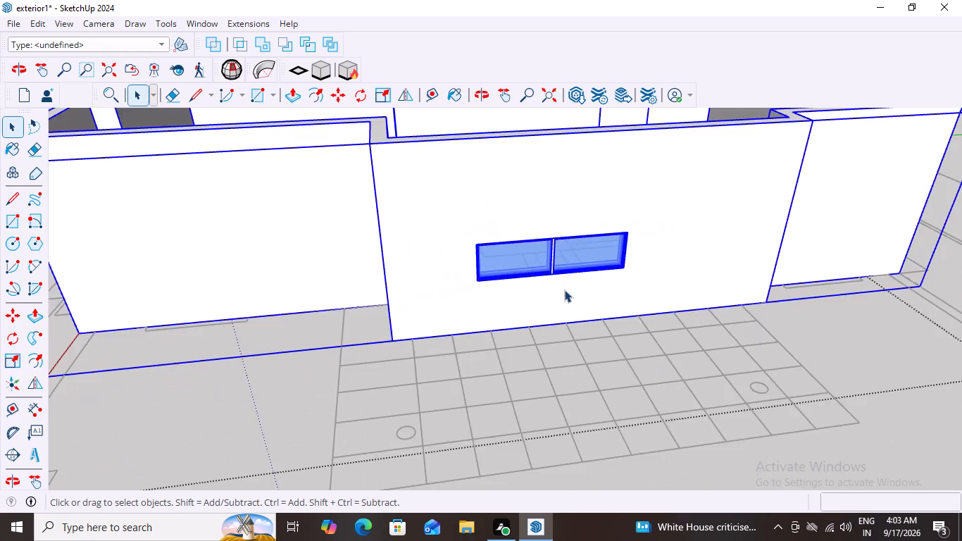
scroll(564, 290, down, 1)
click(554, 266)
double_click(543, 272)
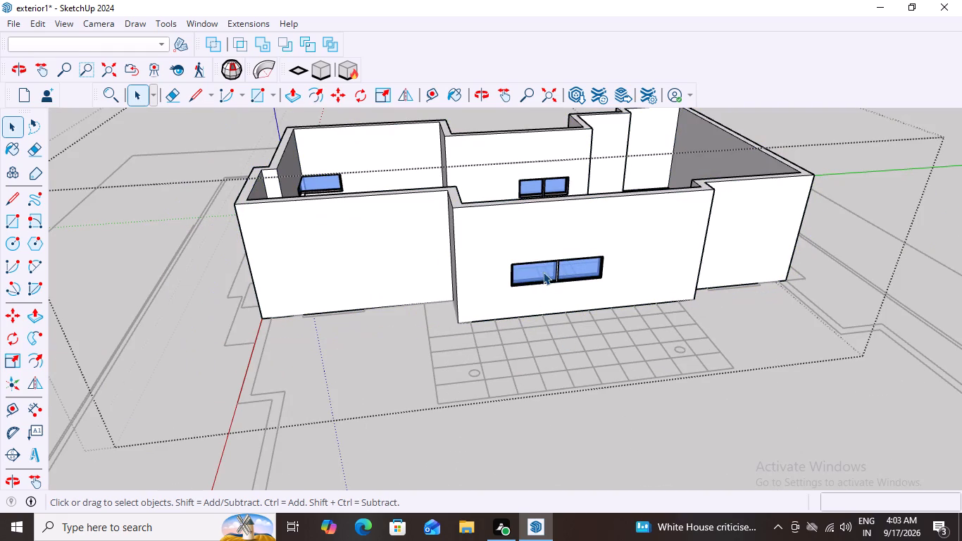
click(543, 272)
double_click(543, 272)
double_click(543, 272)
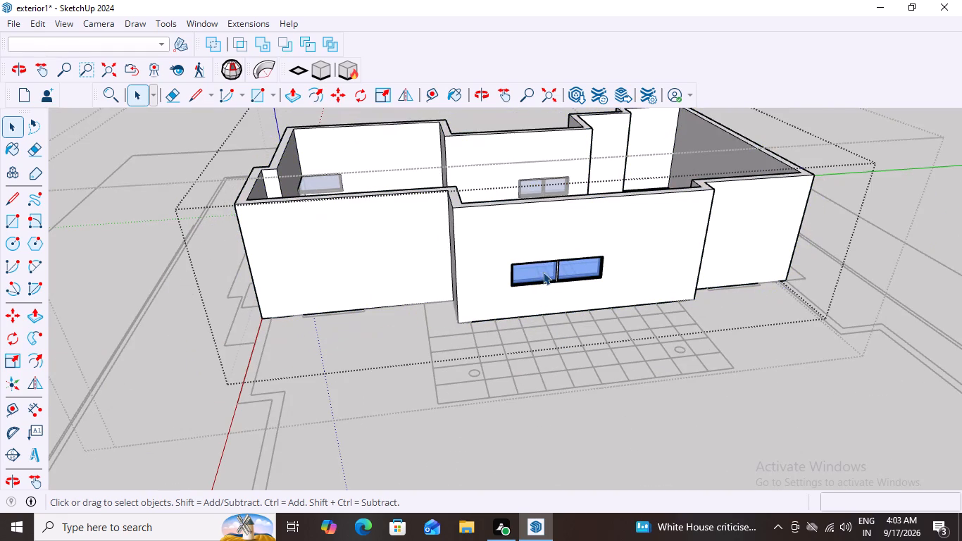
click(543, 272)
double_click(543, 272)
click(543, 272)
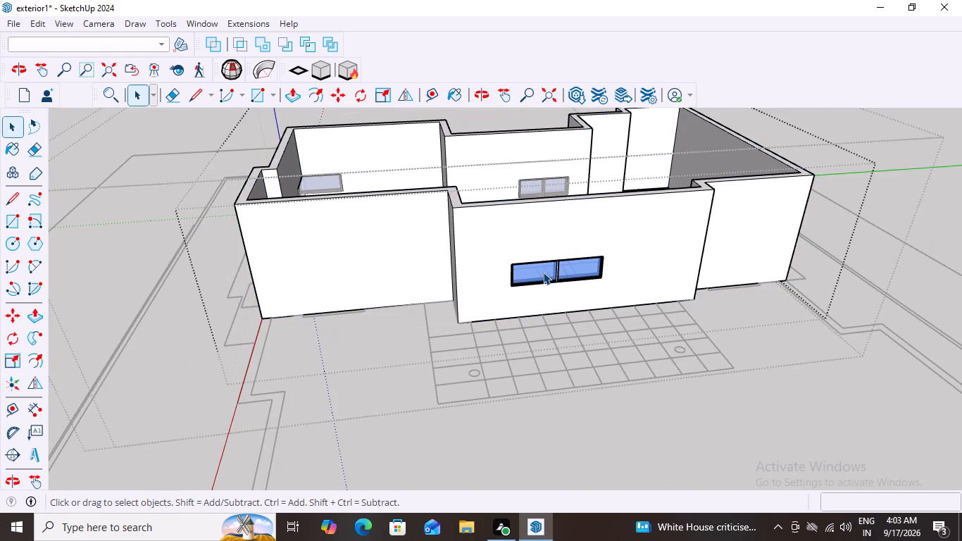
click(543, 272)
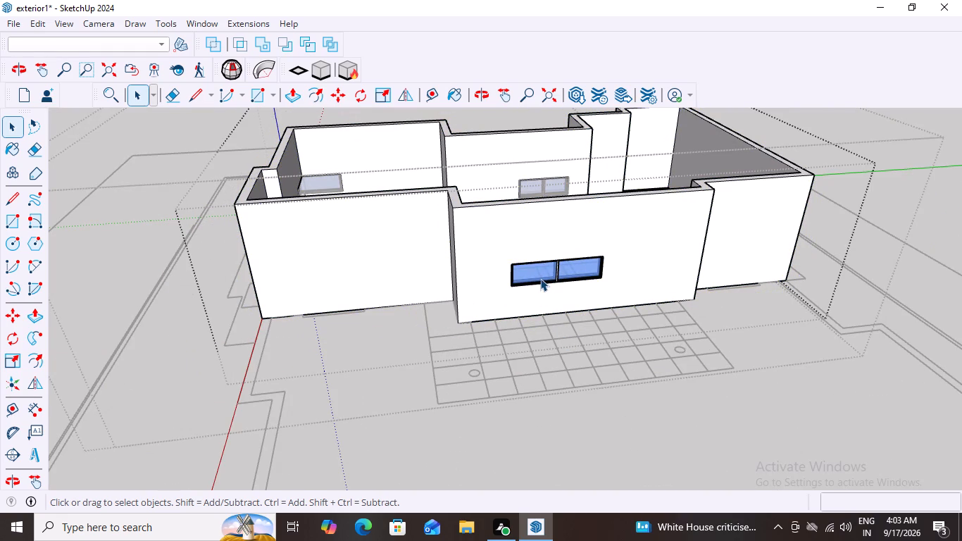
Copy the two-pane window by its bottom corner from the unroofed building toward the empty wide opening in the roofed house's recessed wall.
click(541, 278)
scroll(604, 285, up, 11)
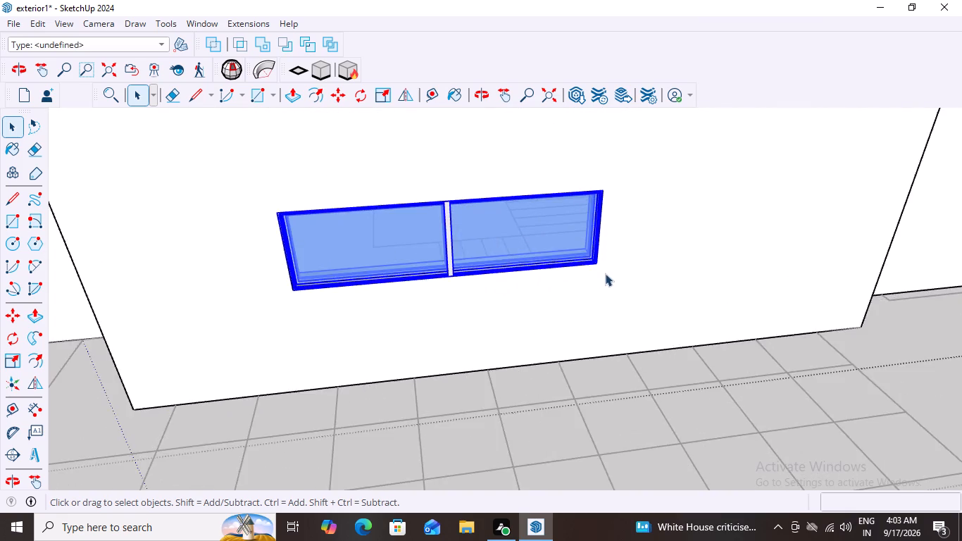
scroll(605, 273, up, 16)
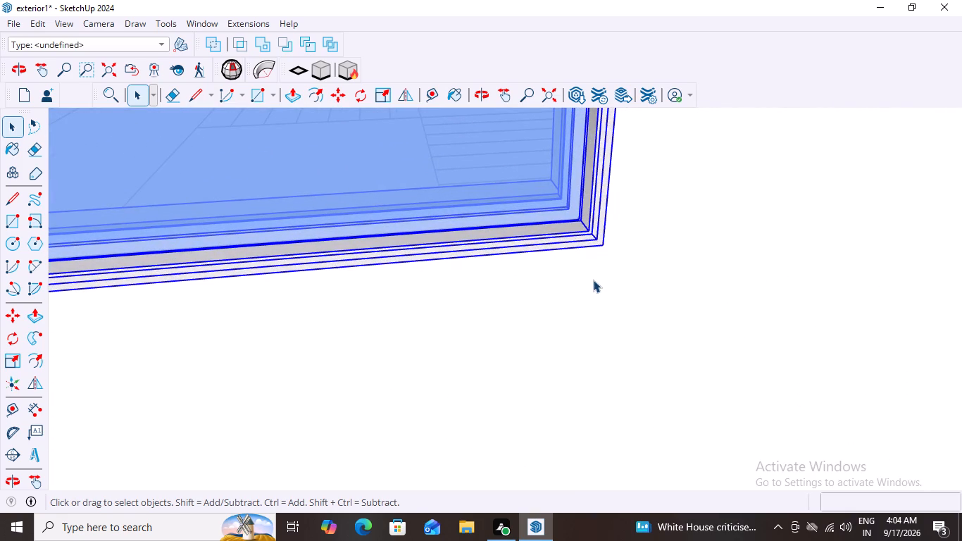
key(m)
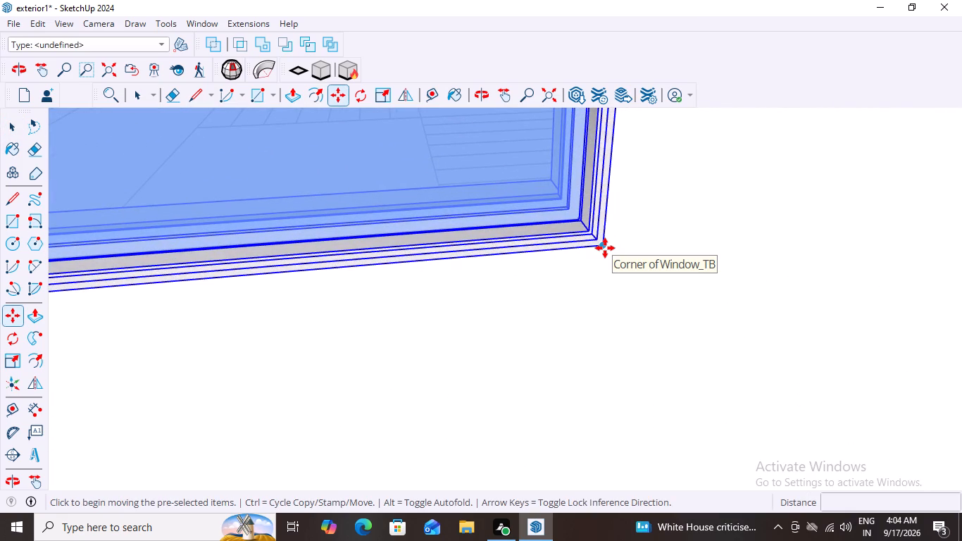
click(605, 248)
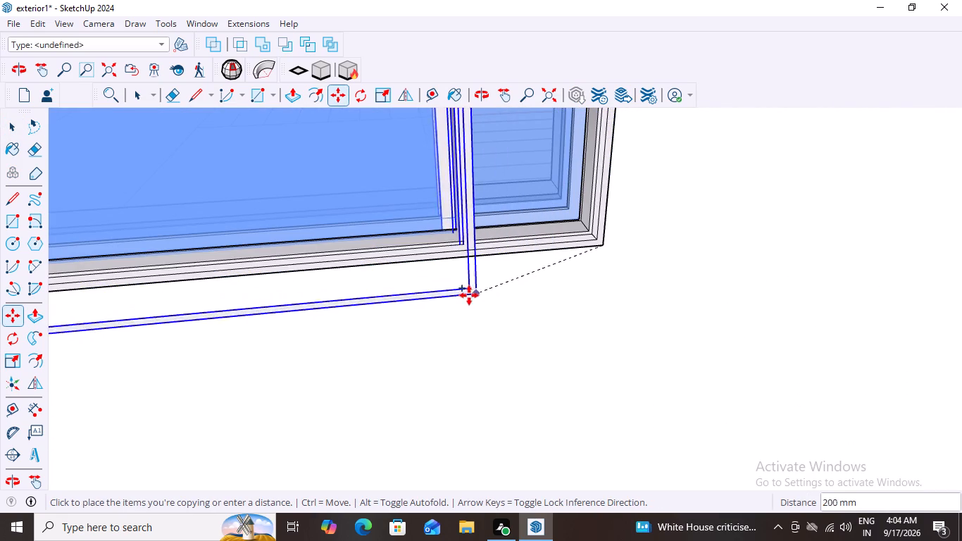
scroll(461, 297, down, 20)
scroll(461, 297, down, 1)
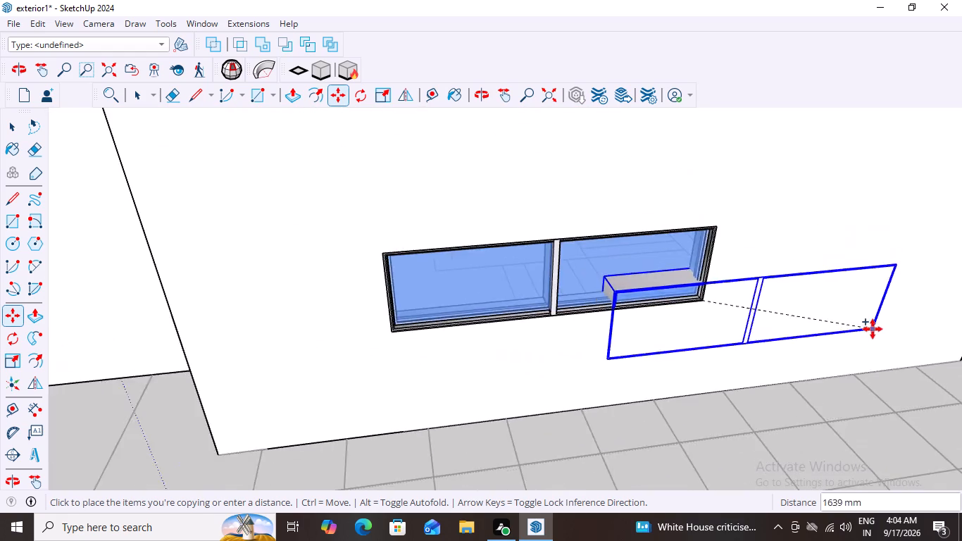
scroll(873, 329, down, 18)
scroll(513, 266, up, 3)
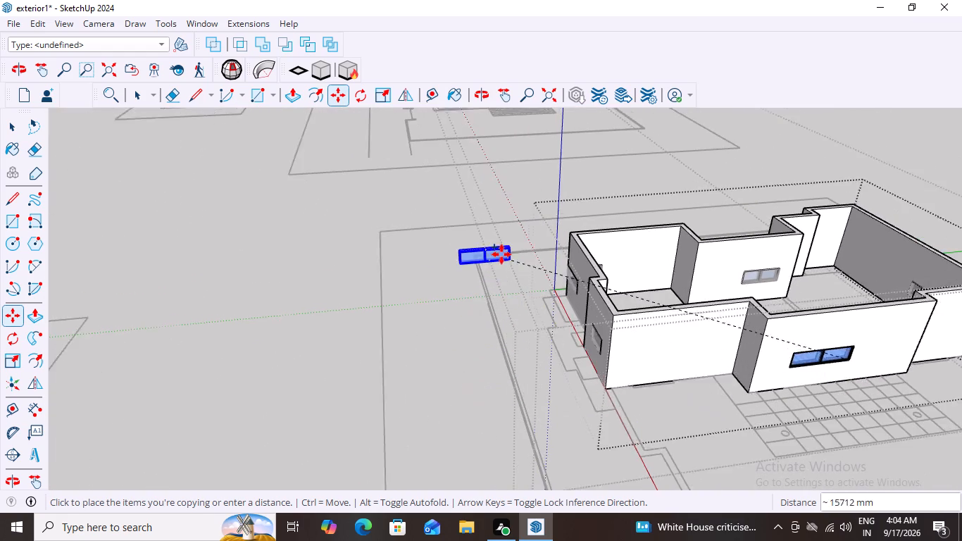
middle_drag(437, 270, 749, 282)
scroll(697, 287, down, 9)
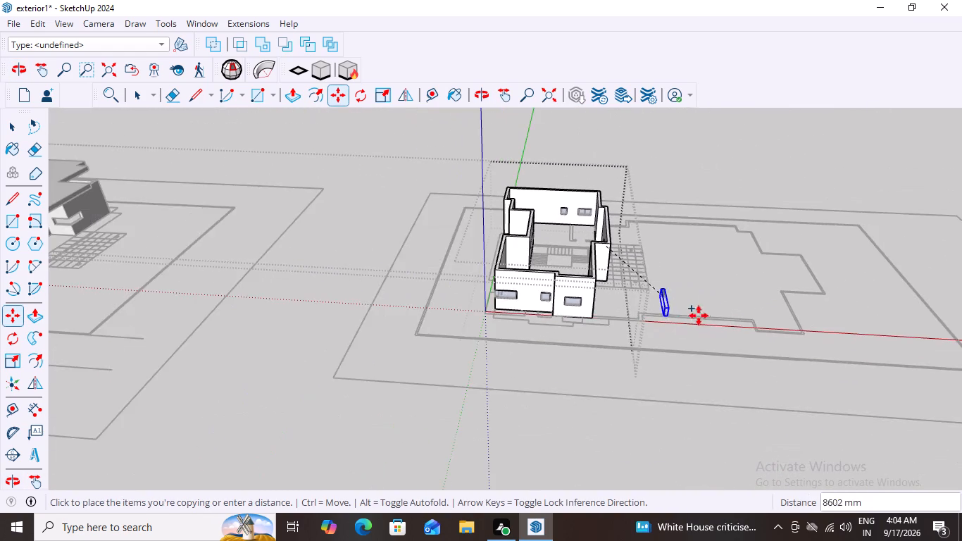
scroll(699, 316, down, 11)
scroll(215, 322, up, 4)
scroll(245, 311, down, 1)
scroll(275, 312, up, 4)
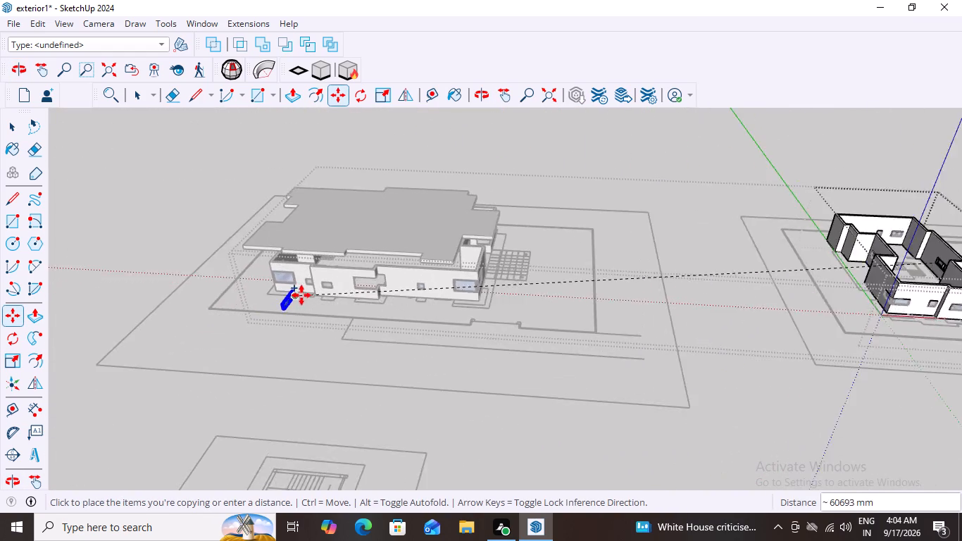
scroll(301, 295, up, 16)
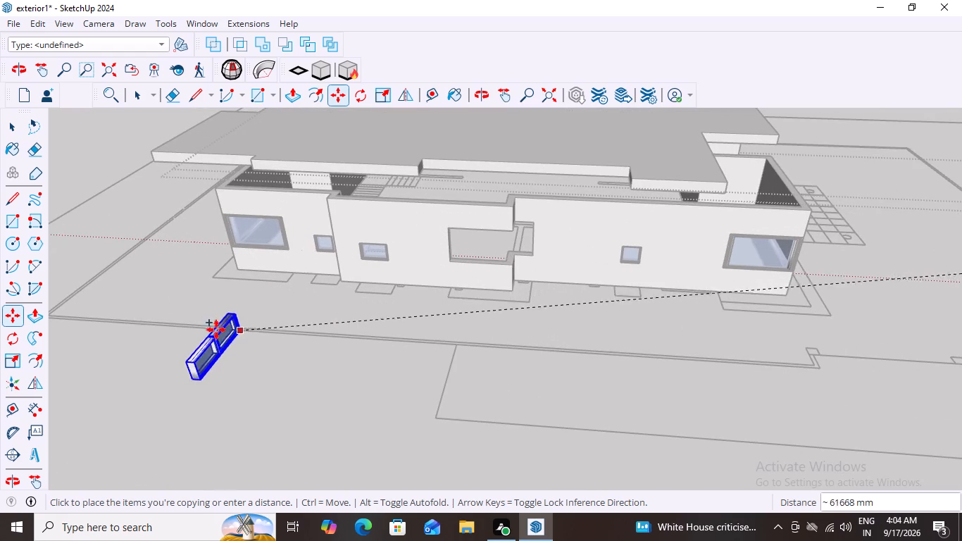
middle_drag(167, 319, 620, 283)
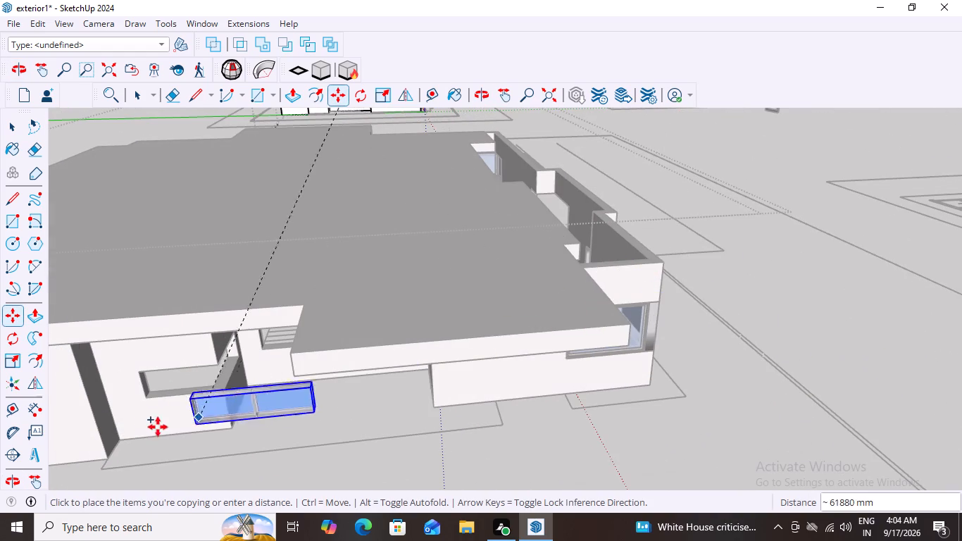
scroll(177, 436, down, 1)
middle_drag(177, 436, 269, 314)
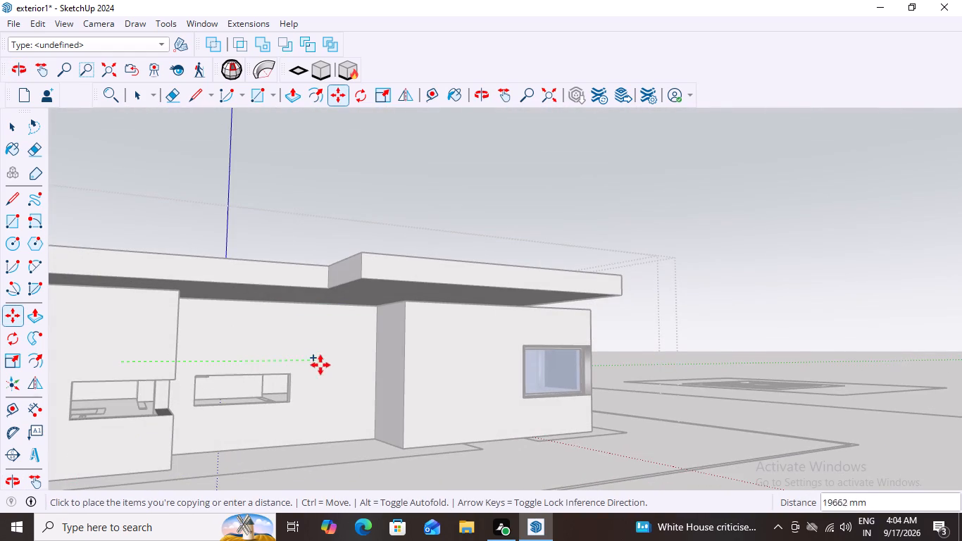
scroll(197, 394, up, 2)
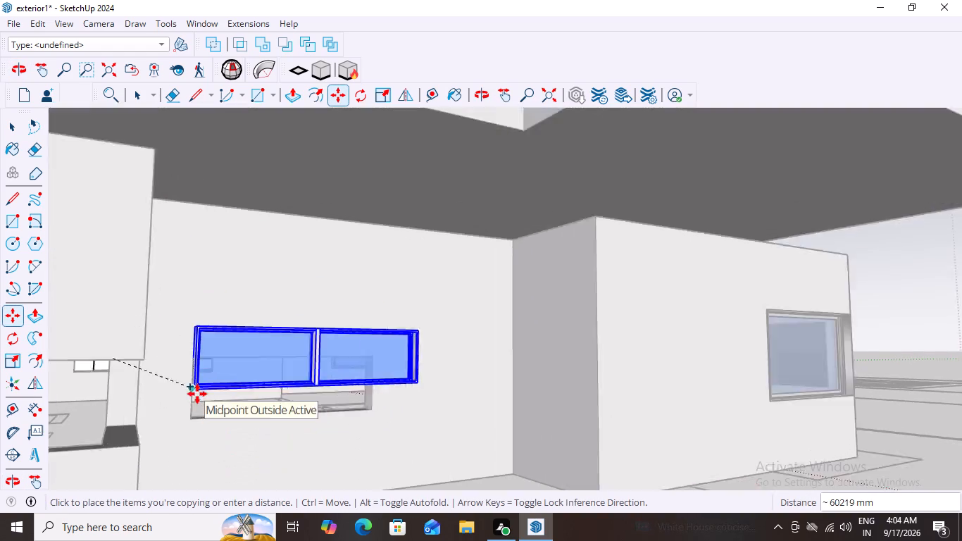
scroll(197, 394, up, 5)
scroll(211, 404, down, 7)
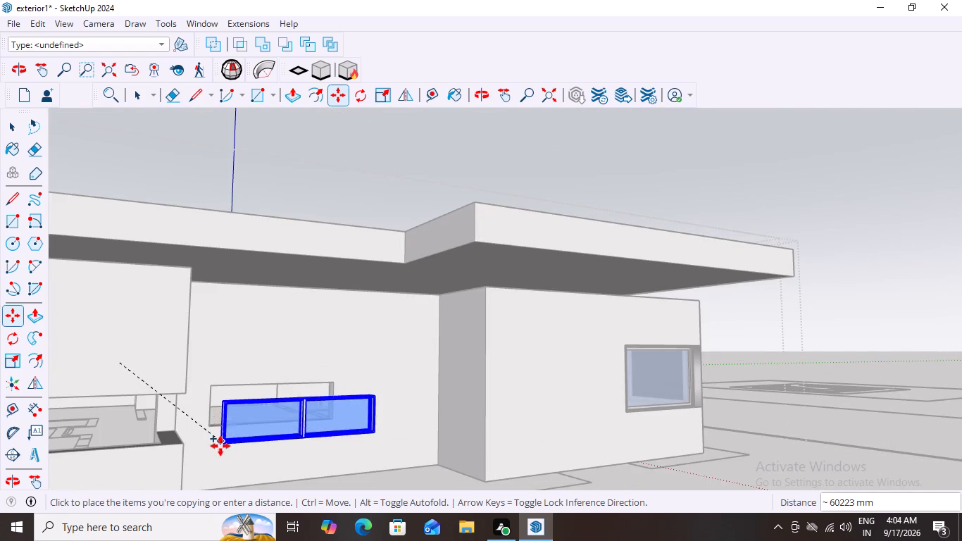
scroll(208, 430, up, 8)
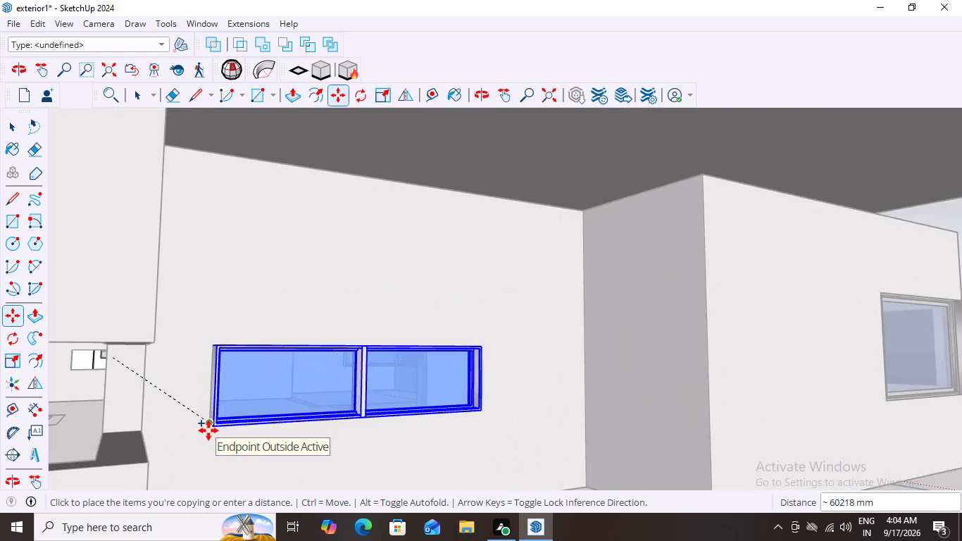
scroll(208, 430, up, 3)
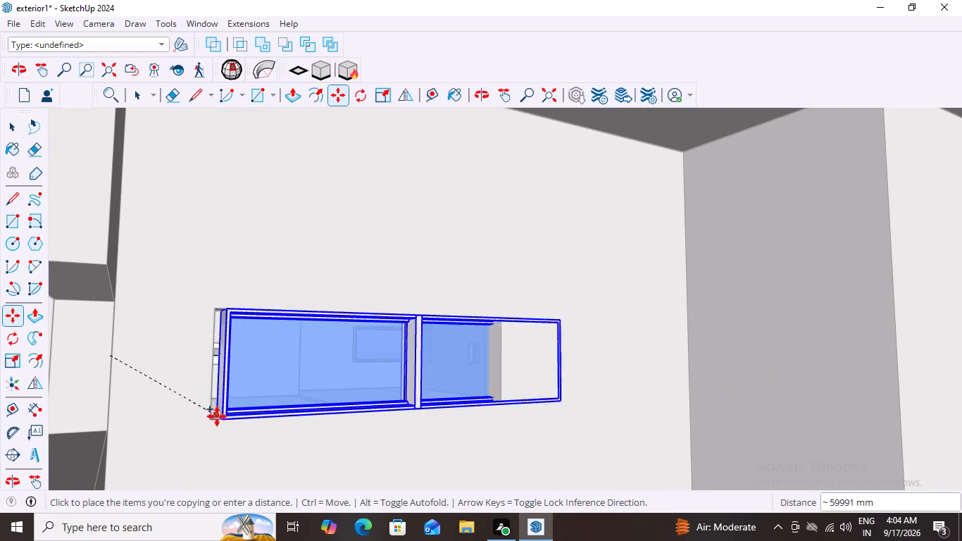
scroll(215, 418, up, 4)
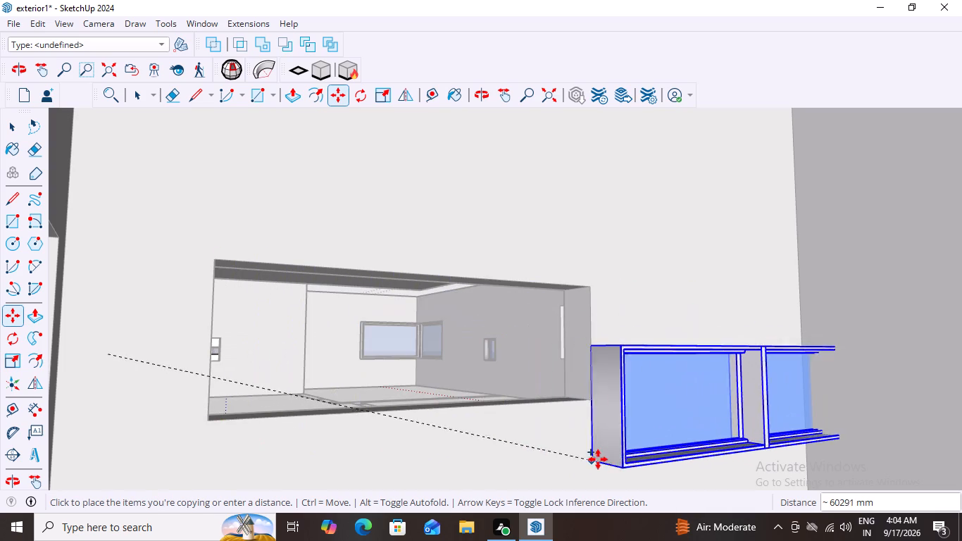
scroll(342, 410, down, 4)
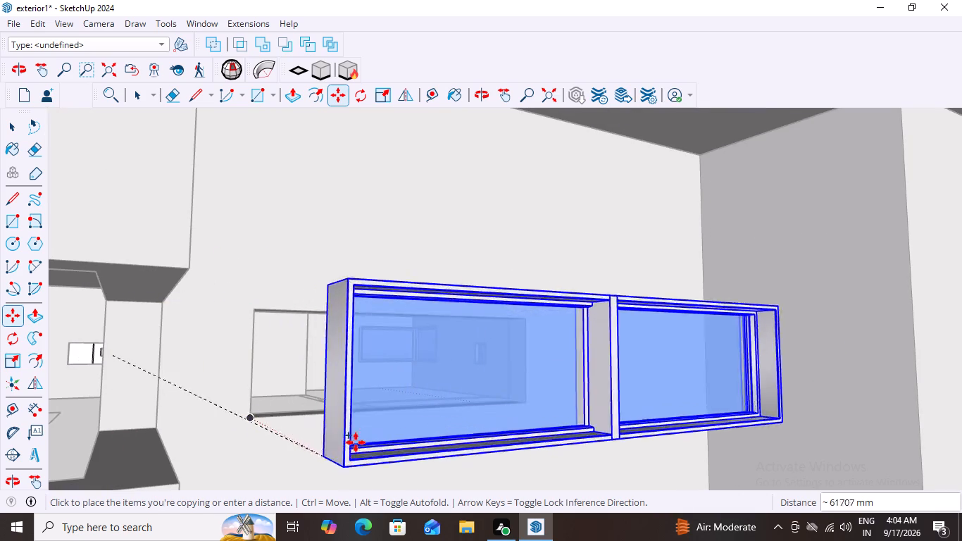
scroll(365, 420, down, 20)
scroll(365, 420, down, 1)
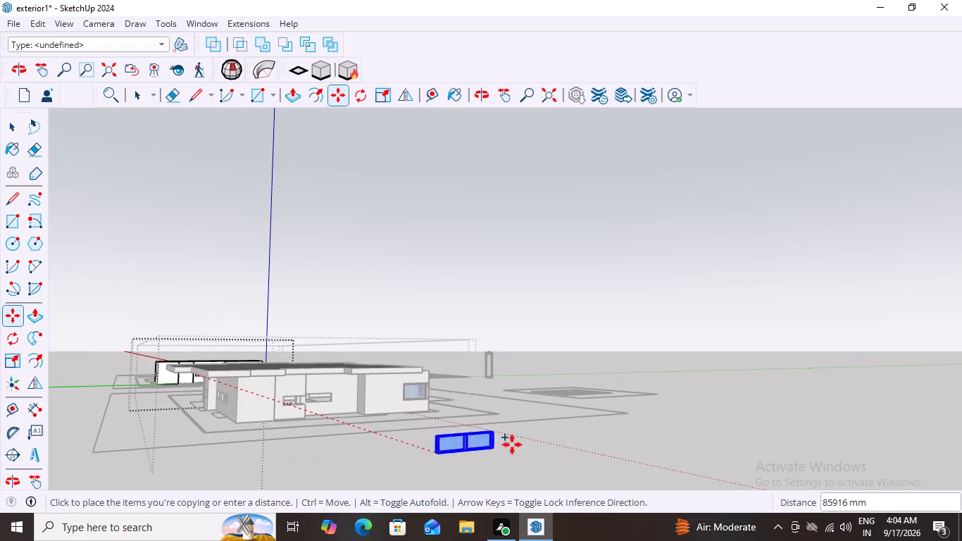
scroll(418, 332, up, 13)
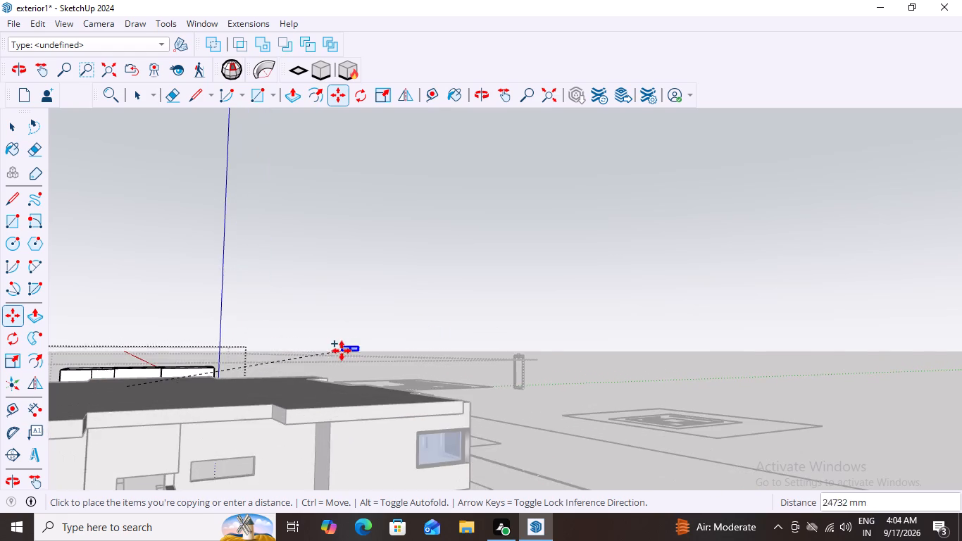
scroll(342, 351, up, 5)
scroll(187, 361, up, 15)
scroll(103, 372, up, 5)
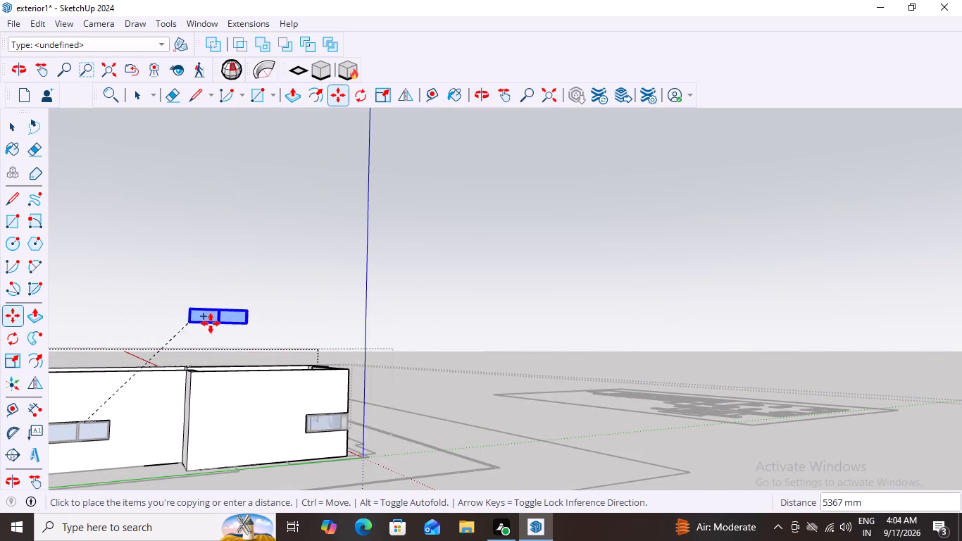
Place the two-pane window copy with its bottom corner on the existing window's bottom corner in the unroofed building's recessed wall.
scroll(249, 441, up, 9)
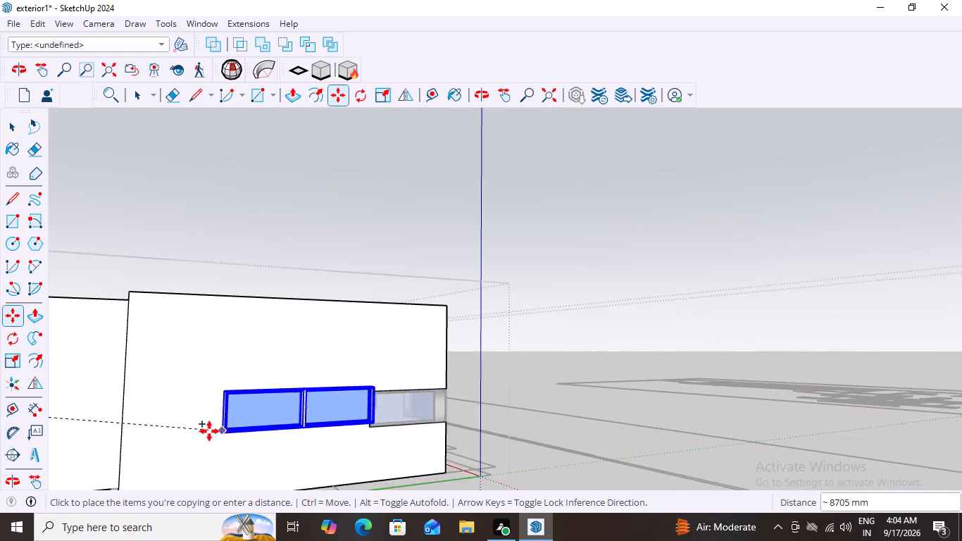
scroll(209, 431, up, 18)
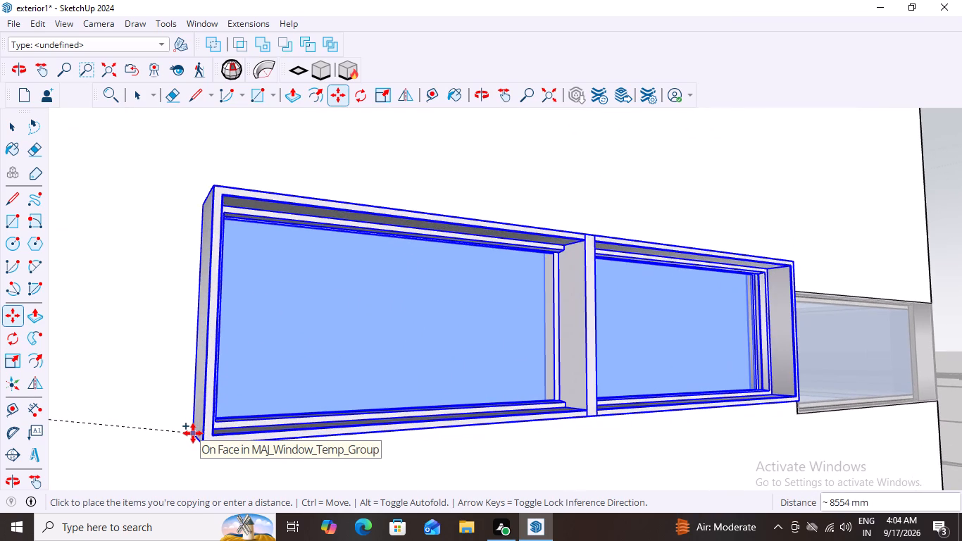
scroll(193, 433, down, 11)
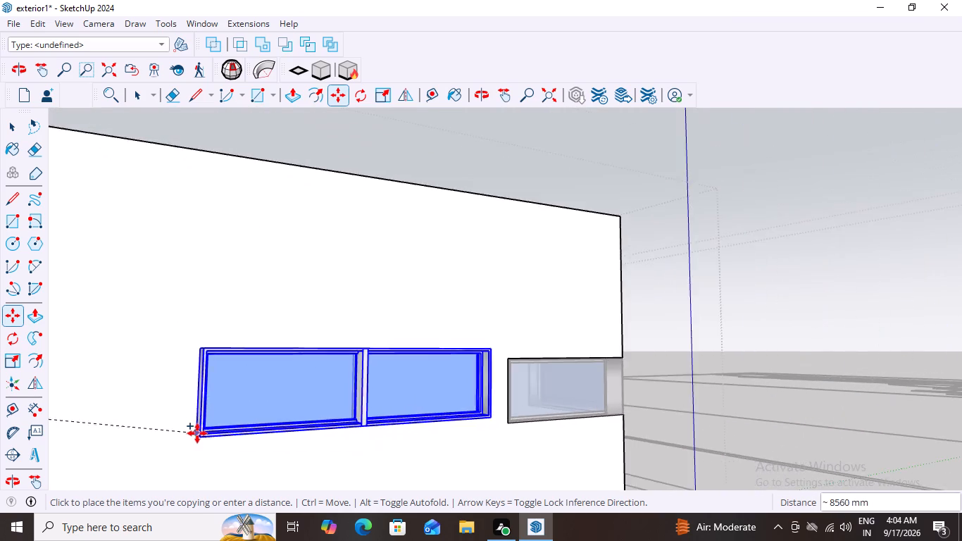
scroll(197, 433, down, 7)
scroll(225, 430, down, 20)
scroll(225, 430, down, 10)
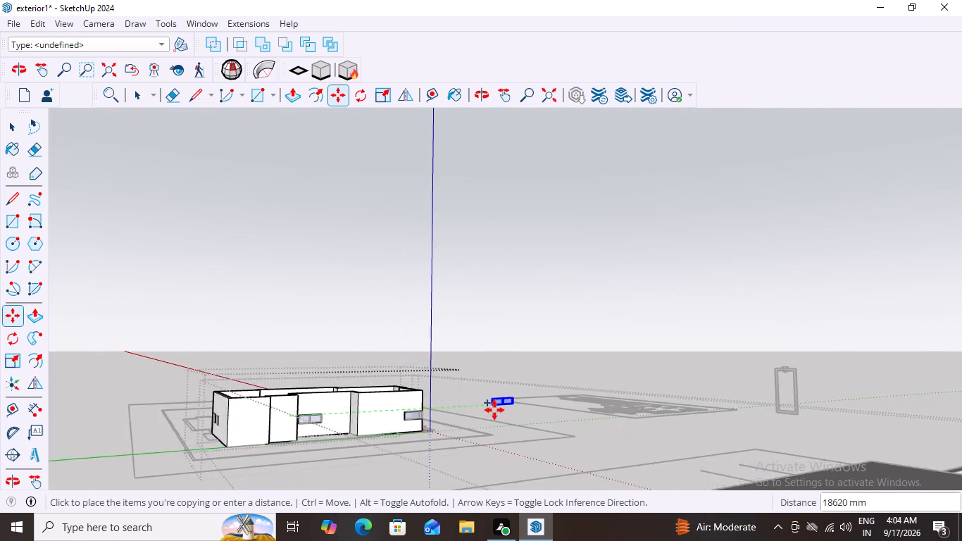
scroll(494, 410, down, 20)
scroll(494, 410, down, 2)
middle_click(499, 409)
middle_click(503, 407)
middle_click(504, 407)
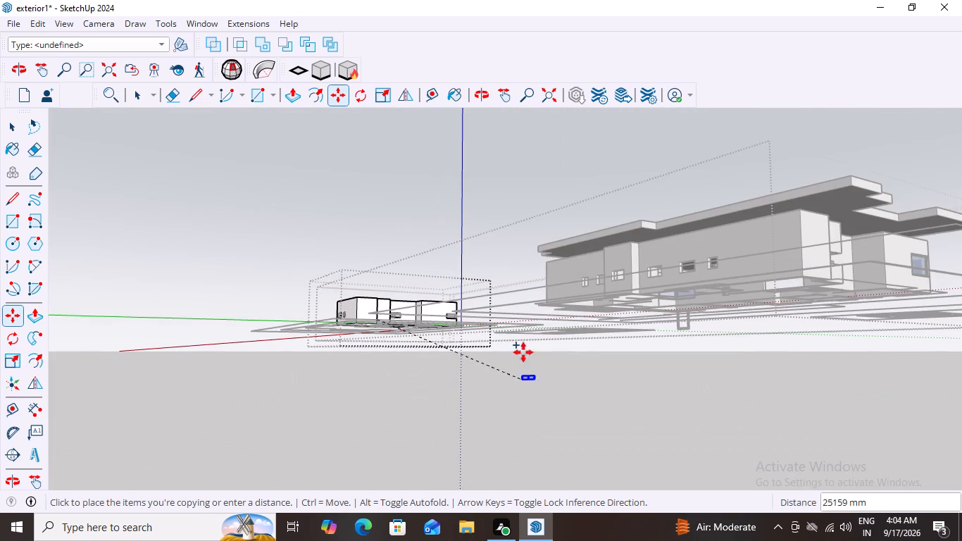
scroll(425, 288, up, 19)
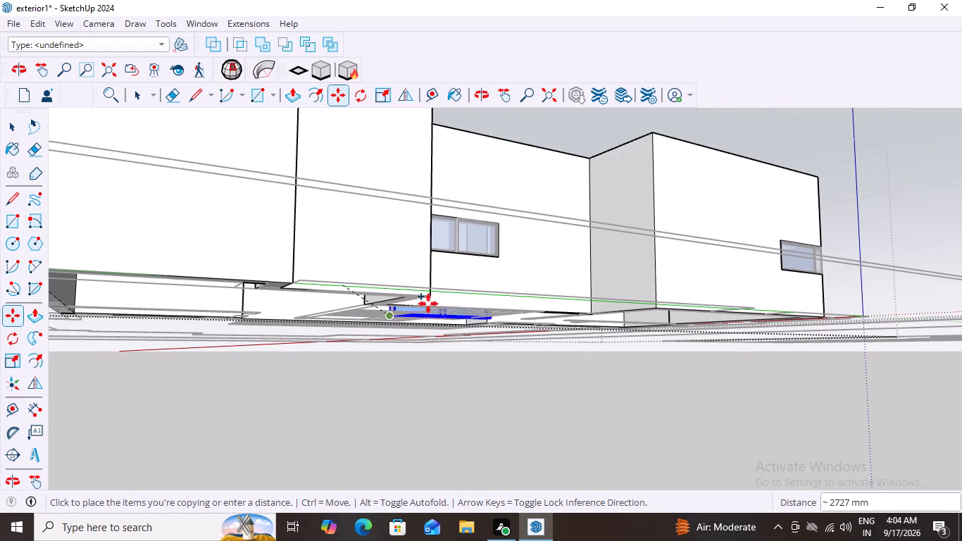
scroll(445, 225, up, 10)
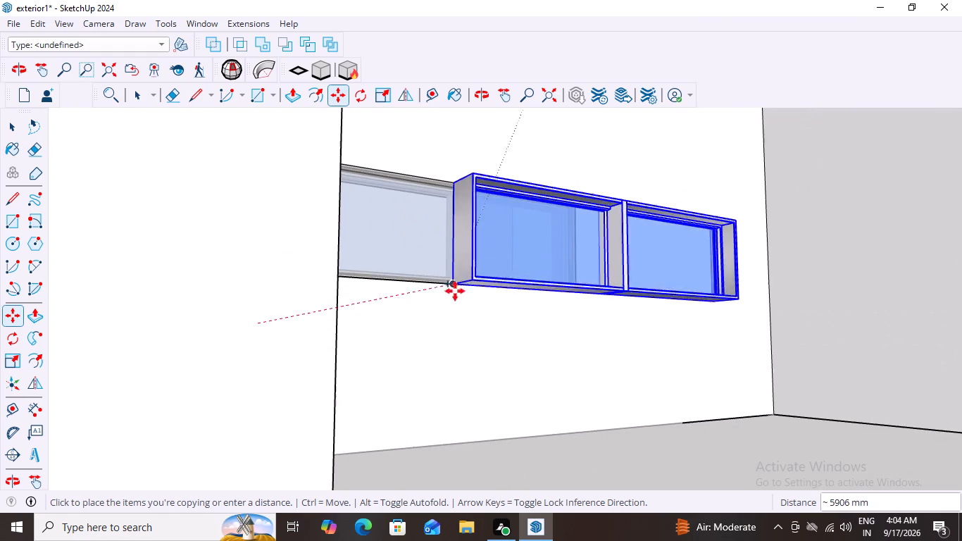
scroll(426, 359, down, 8)
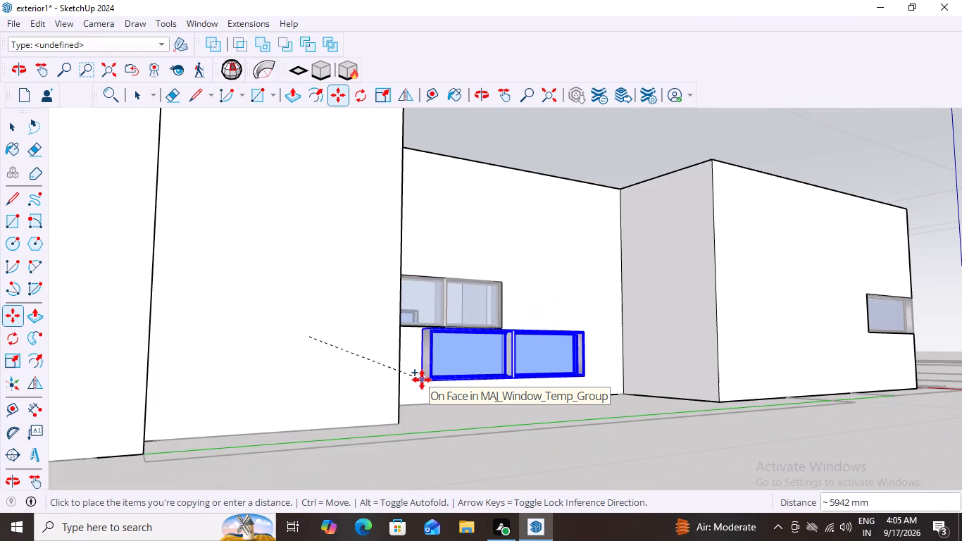
scroll(428, 318, up, 6)
middle_drag(433, 348, 355, 397)
scroll(303, 318, up, 7)
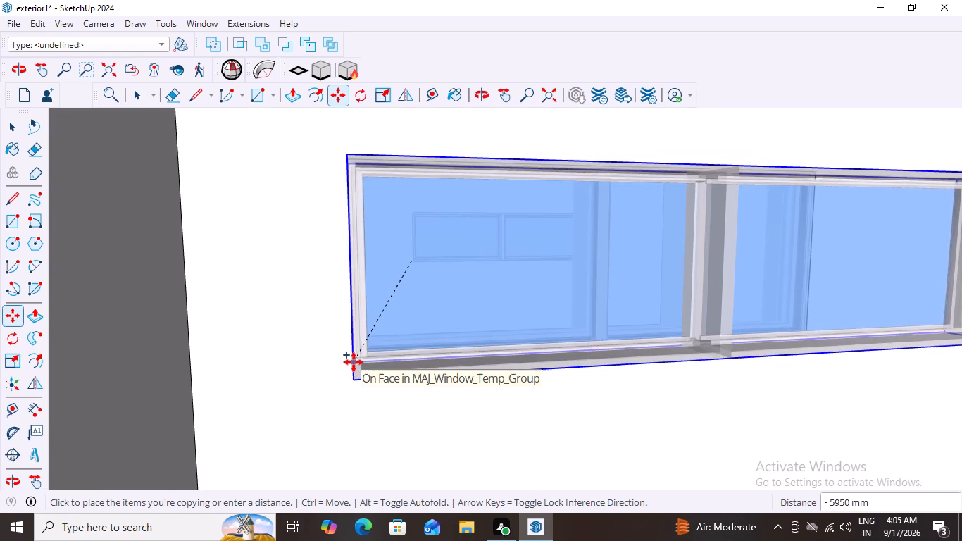
scroll(354, 362, up, 4)
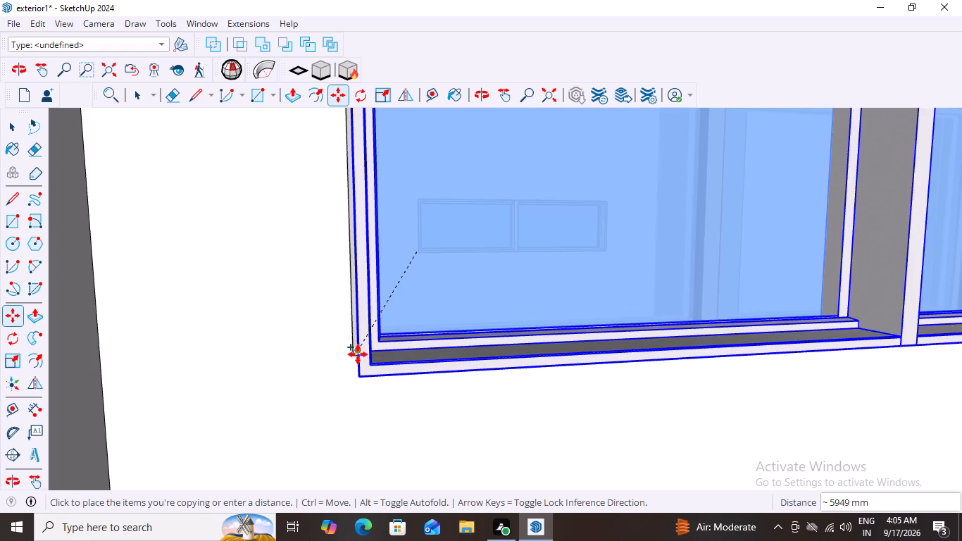
scroll(356, 360, up, 1)
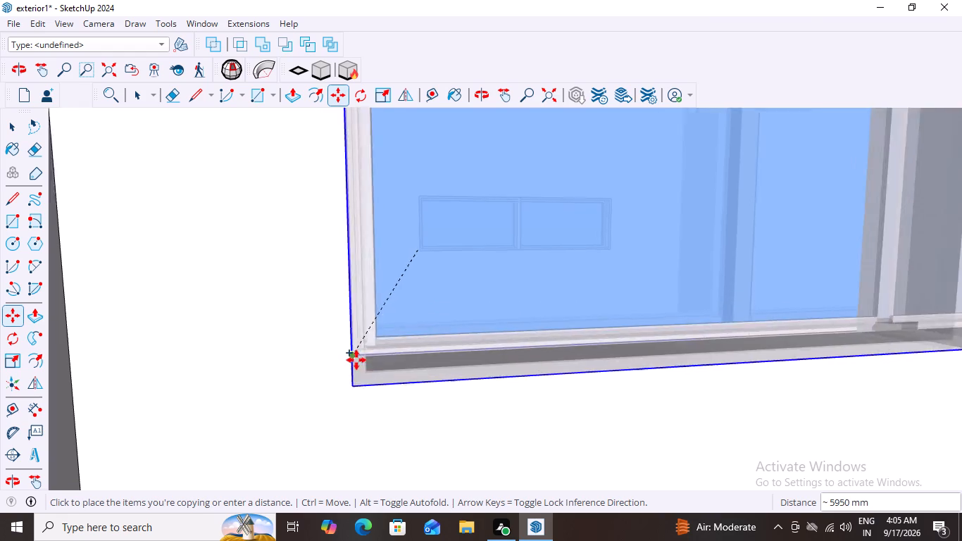
scroll(356, 360, up, 5)
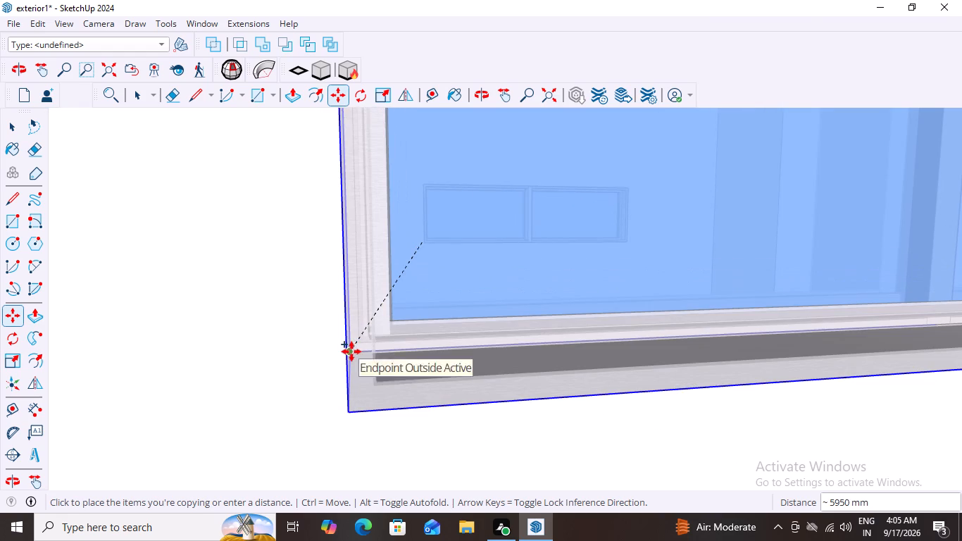
click(351, 352)
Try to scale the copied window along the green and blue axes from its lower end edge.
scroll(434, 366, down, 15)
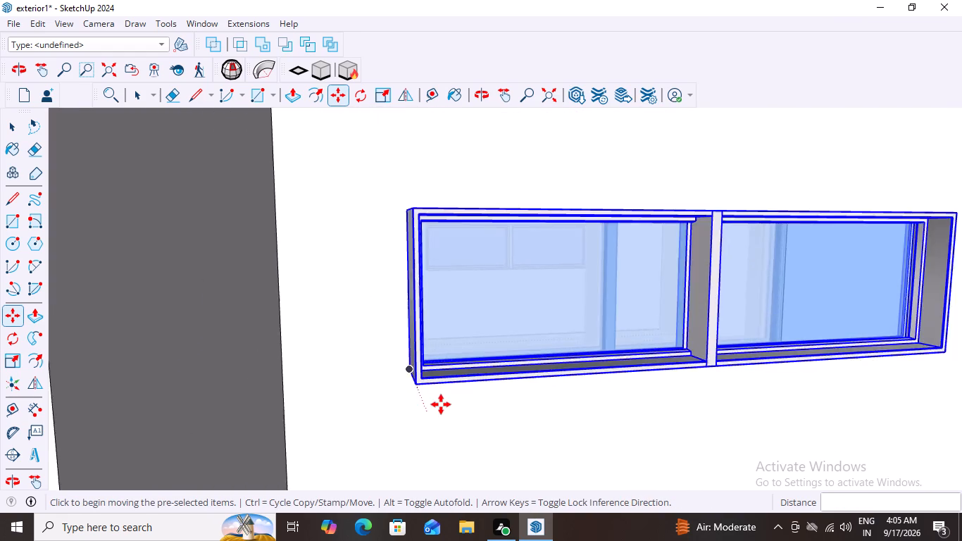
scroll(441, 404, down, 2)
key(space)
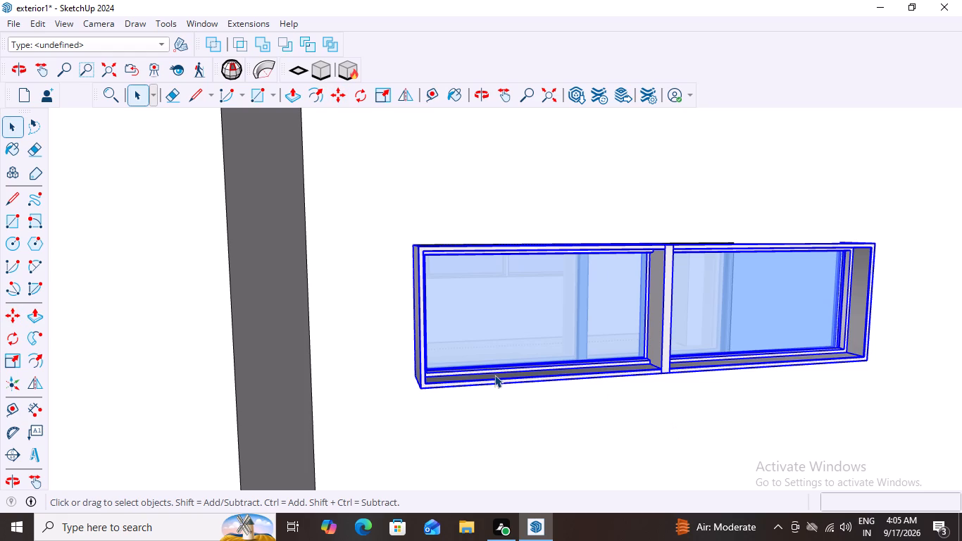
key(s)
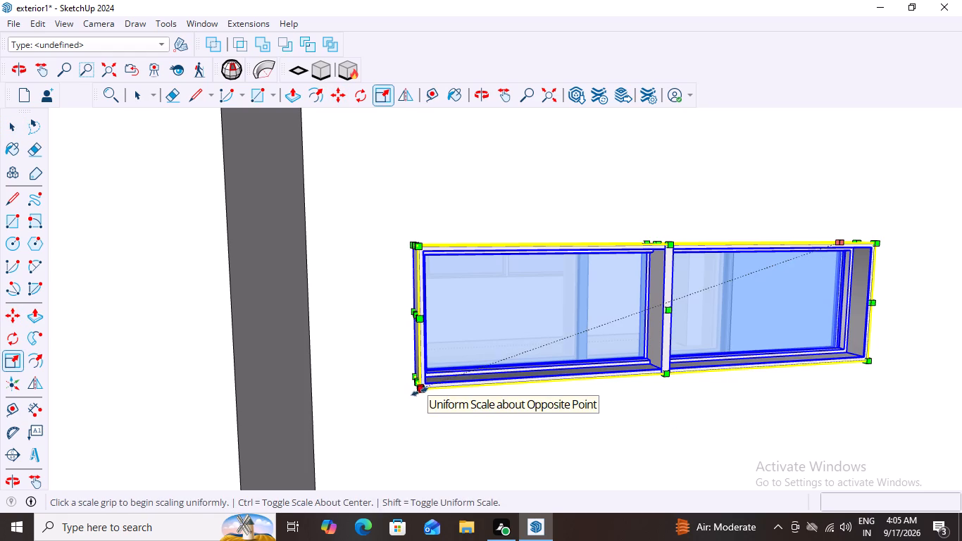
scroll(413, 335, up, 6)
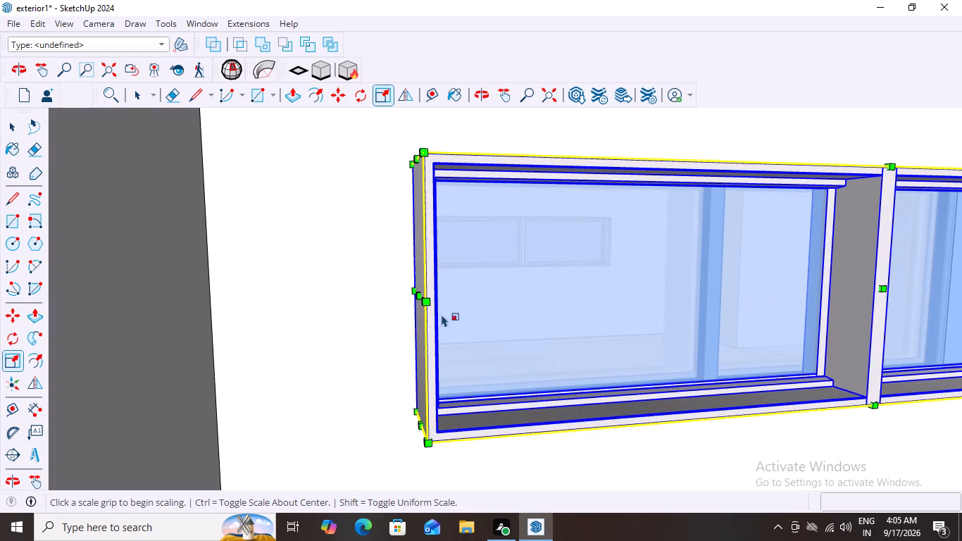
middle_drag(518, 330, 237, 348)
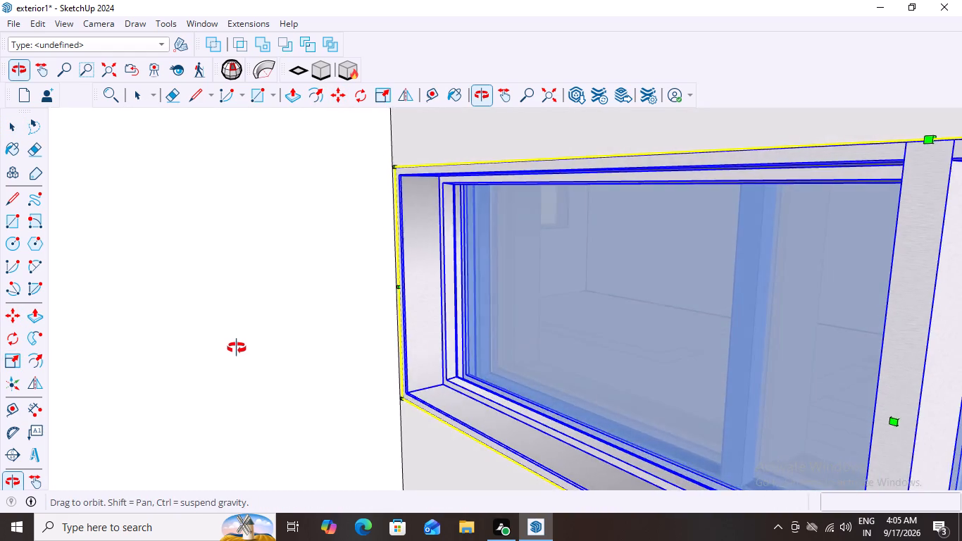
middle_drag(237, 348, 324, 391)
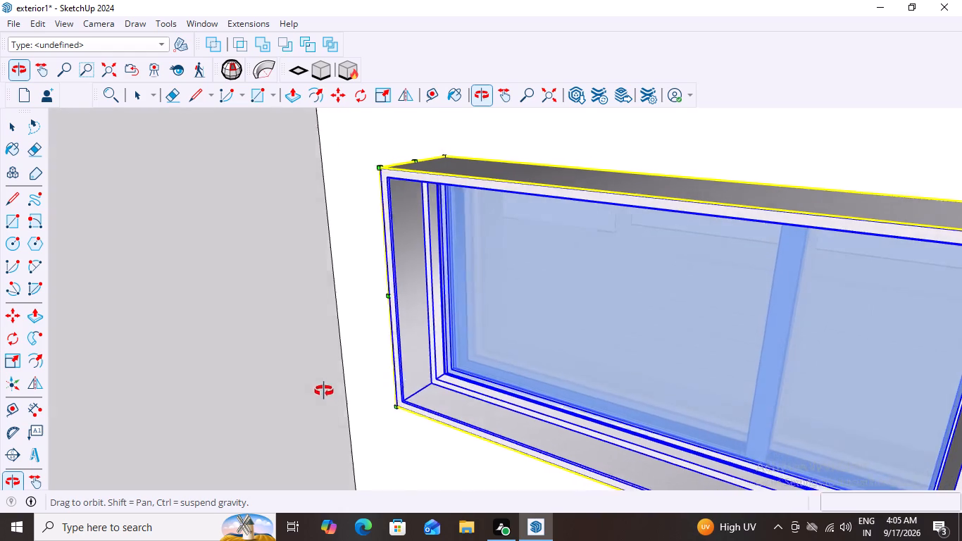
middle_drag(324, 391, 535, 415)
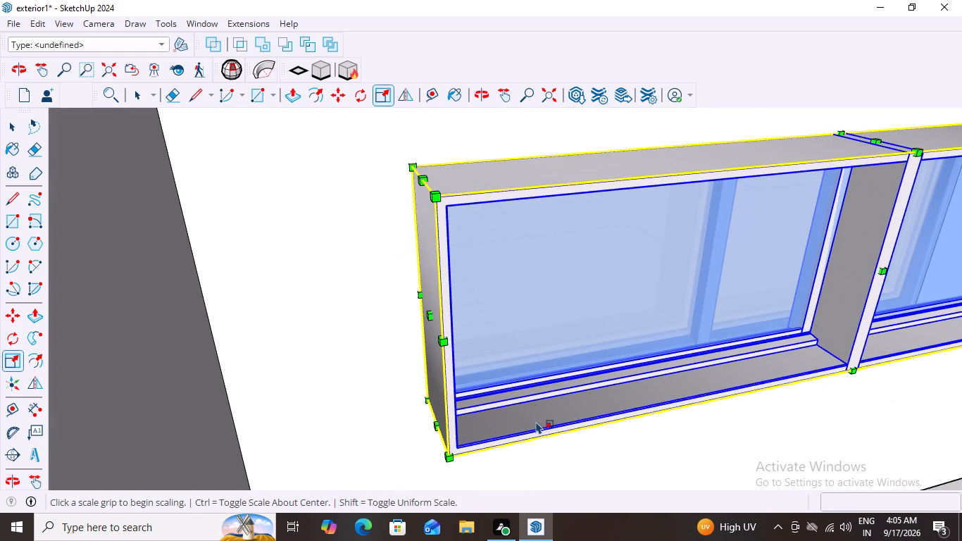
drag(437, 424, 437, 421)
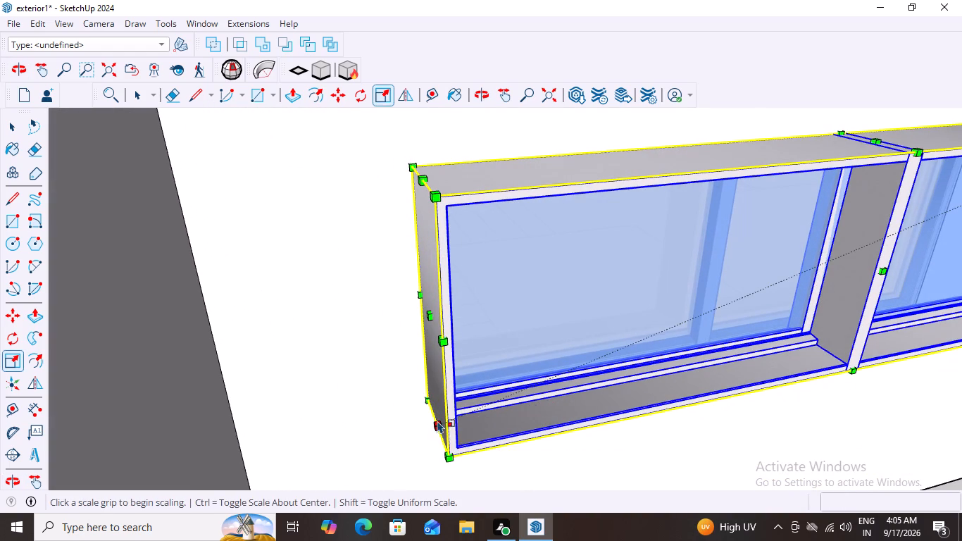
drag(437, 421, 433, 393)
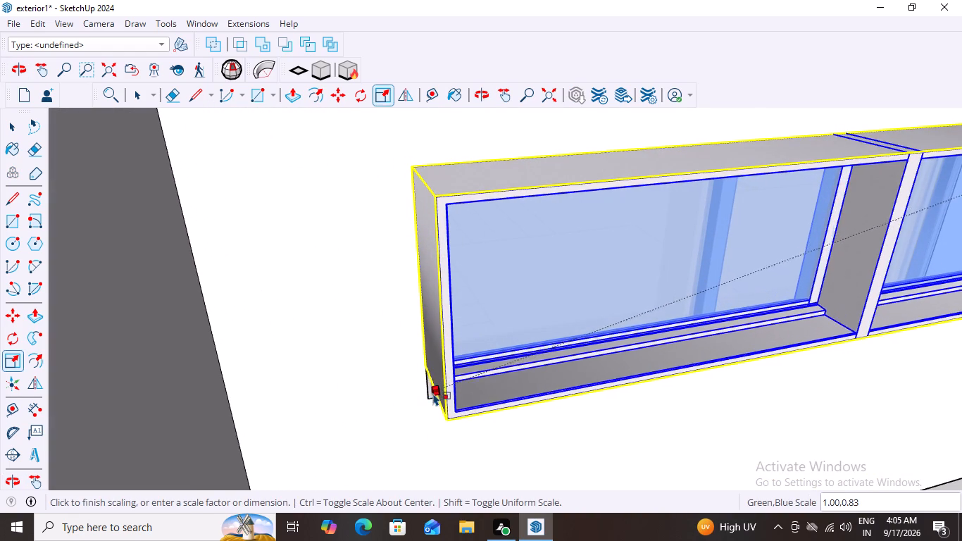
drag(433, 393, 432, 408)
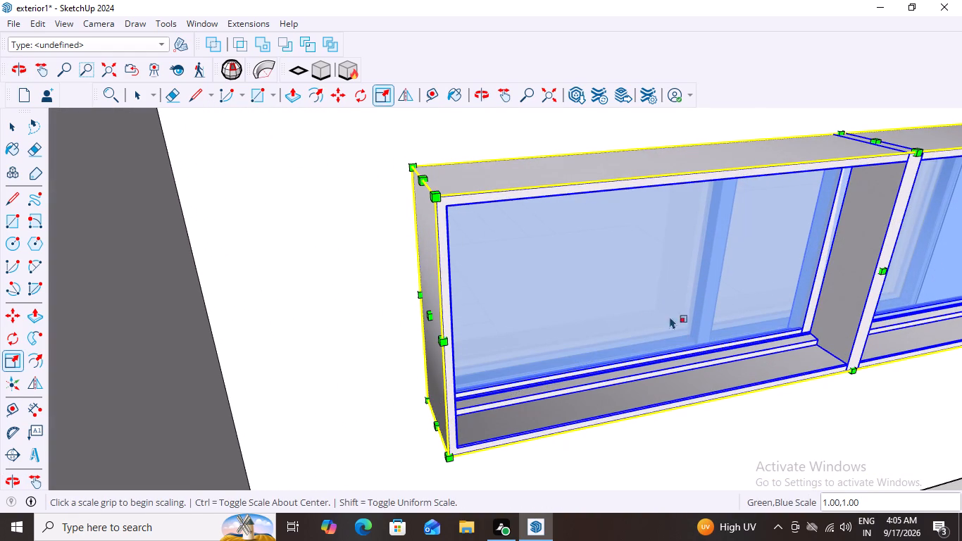
Scale the copied window's depth along the red axis by a factor of 0.46.
scroll(654, 316, down, 16)
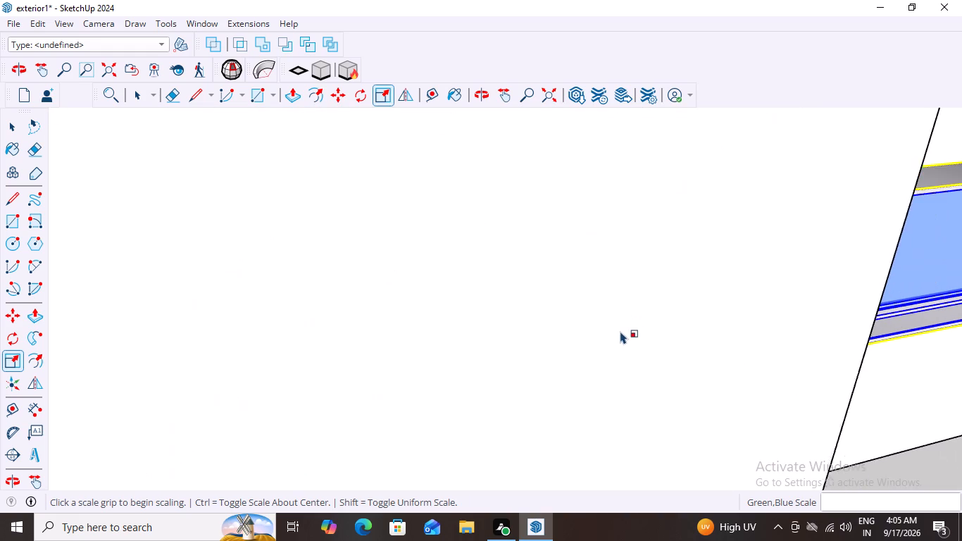
scroll(620, 331, down, 18)
scroll(897, 317, down, 7)
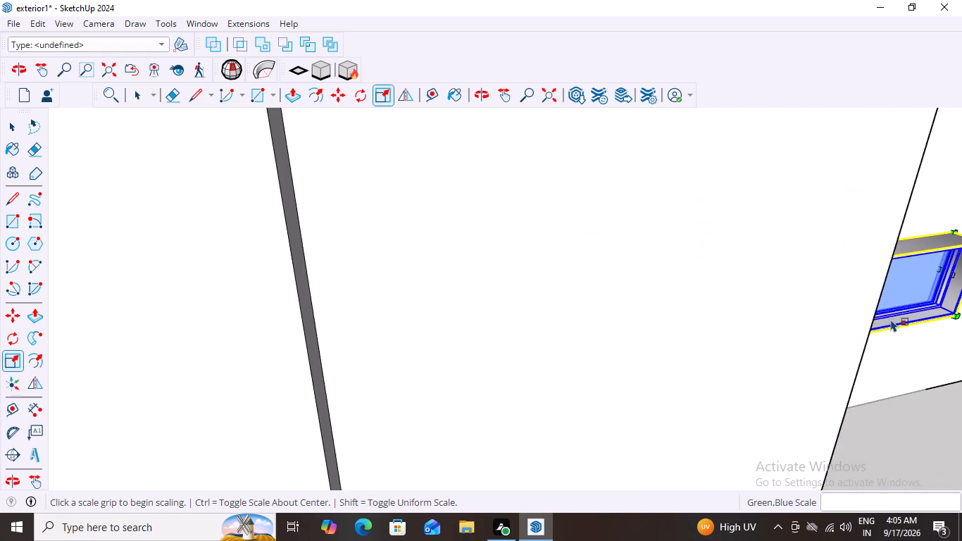
middle_drag(899, 320, 799, 311)
scroll(607, 355, up, 6)
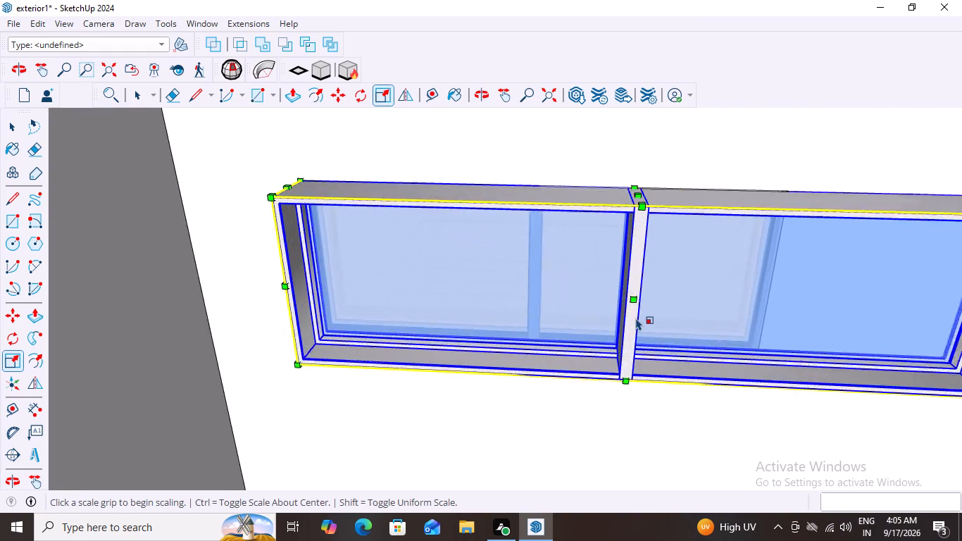
scroll(636, 318, up, 2)
middle_drag(616, 328, 680, 342)
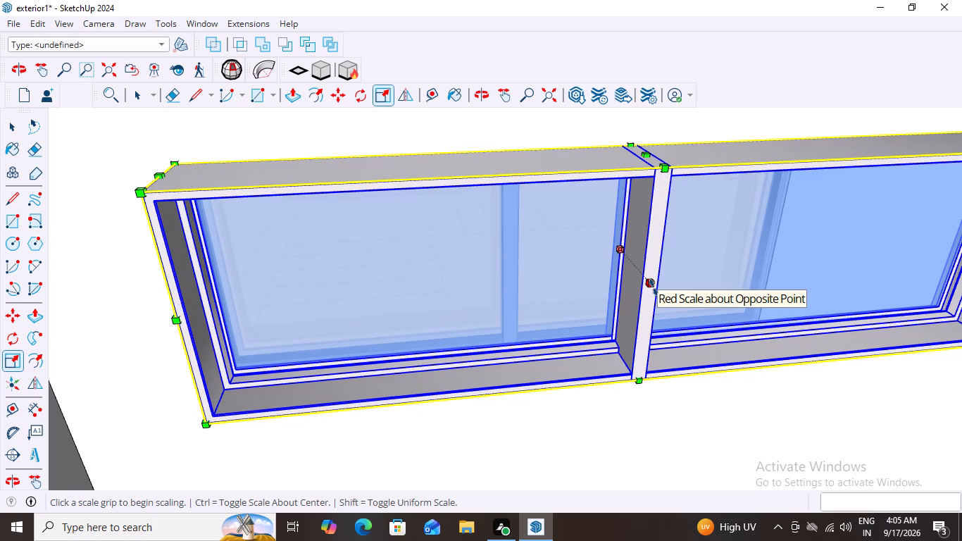
drag(654, 287, 626, 223)
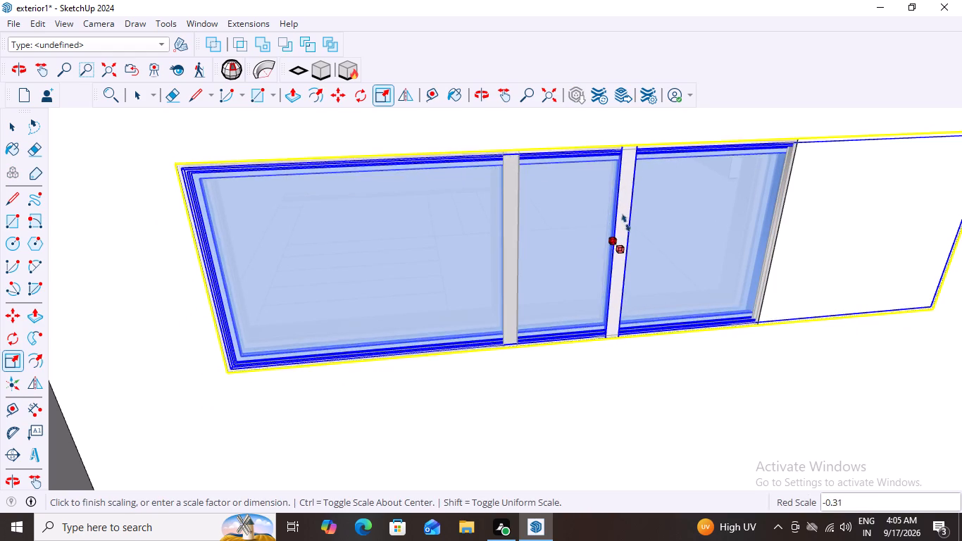
drag(626, 223, 697, 258)
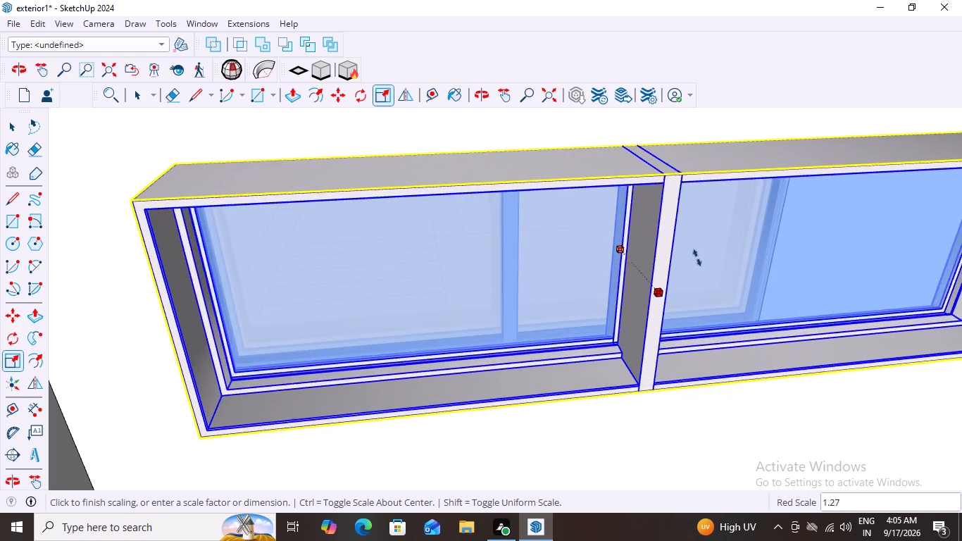
drag(697, 258, 587, 211)
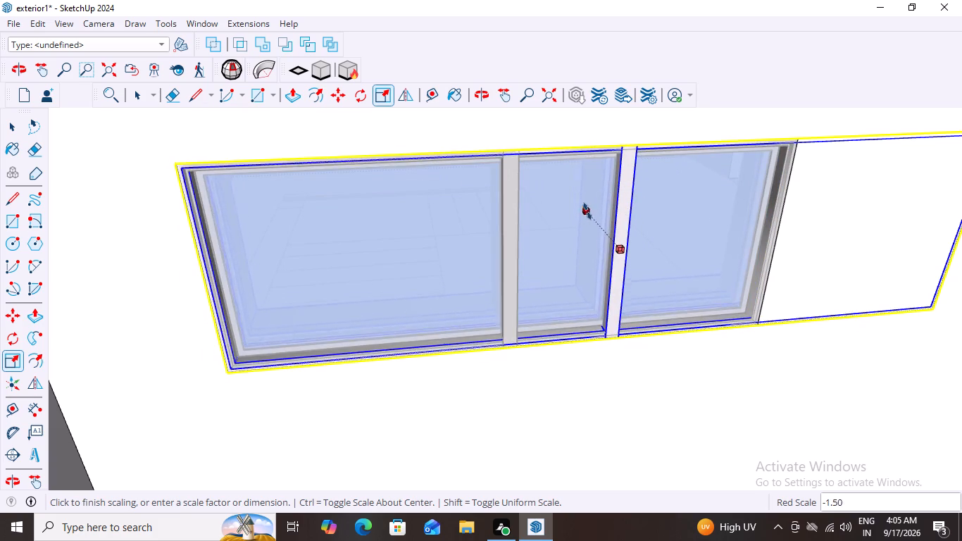
drag(587, 211, 654, 261)
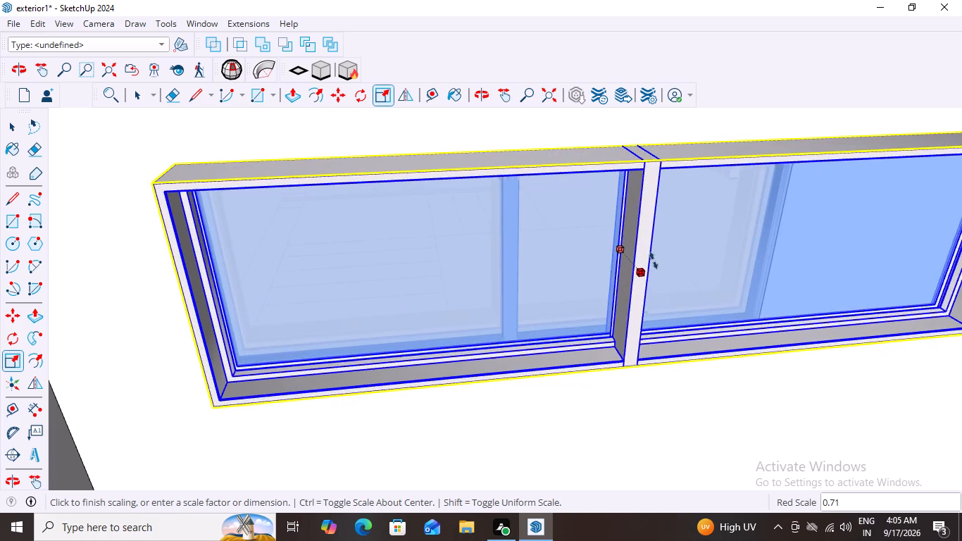
drag(654, 261, 649, 249)
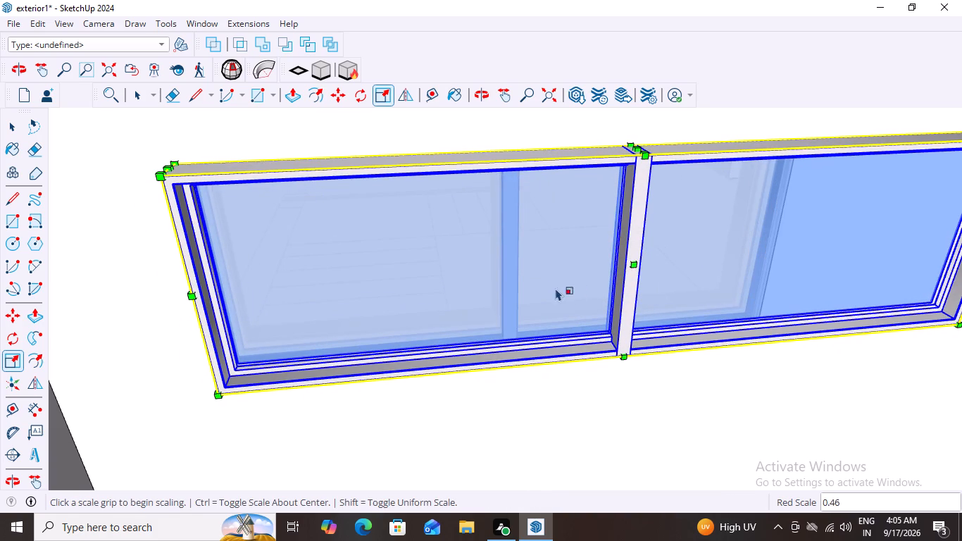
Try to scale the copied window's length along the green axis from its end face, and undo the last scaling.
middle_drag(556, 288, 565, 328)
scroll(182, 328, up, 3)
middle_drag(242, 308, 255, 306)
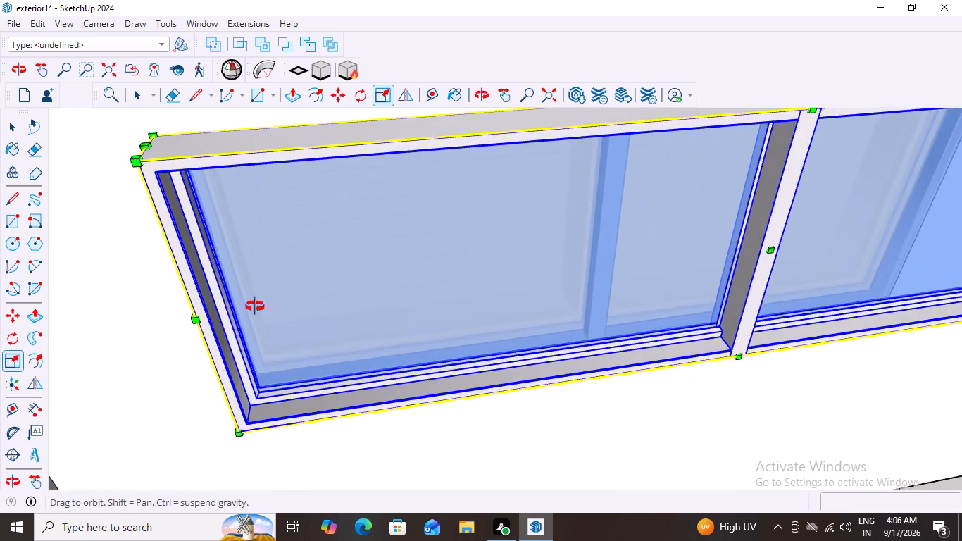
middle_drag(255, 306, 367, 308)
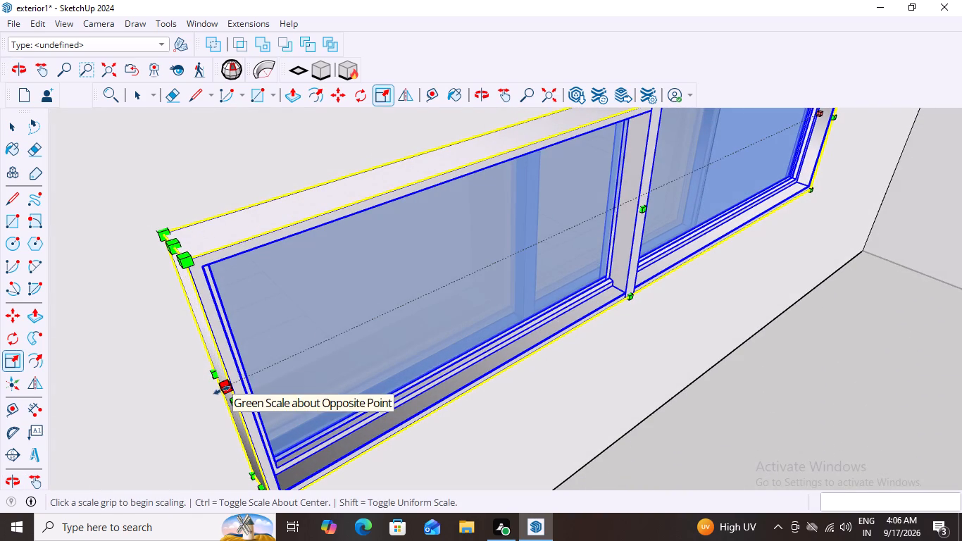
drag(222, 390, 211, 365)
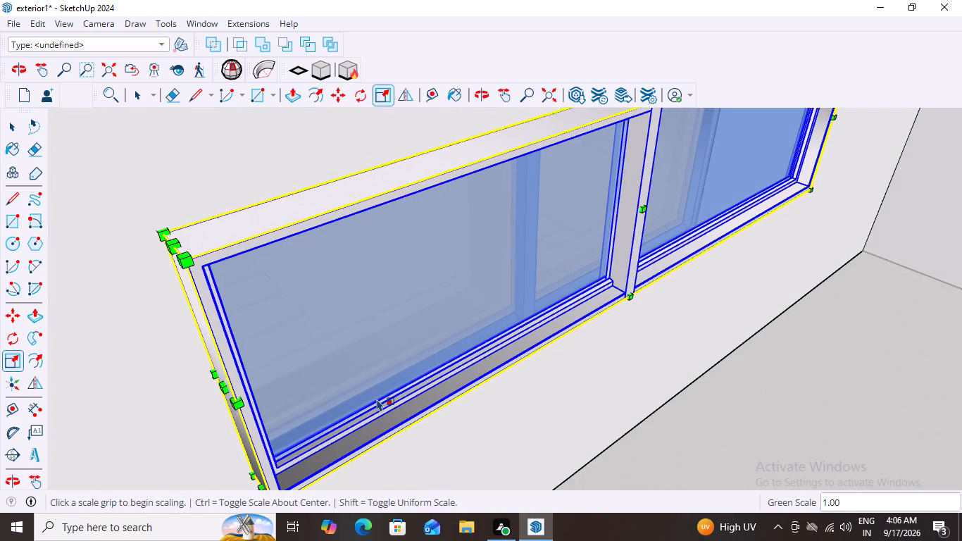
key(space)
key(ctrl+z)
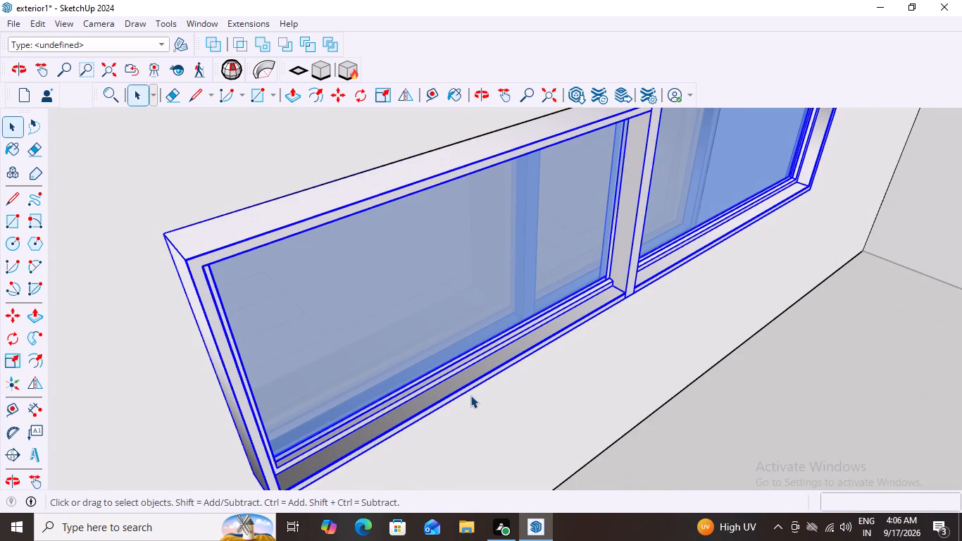
Undo the remaining scaling and the placement of the two-pane window copy in the unroofed building's recessed wall.
key(ctrl+z)
scroll(475, 396, down, 17)
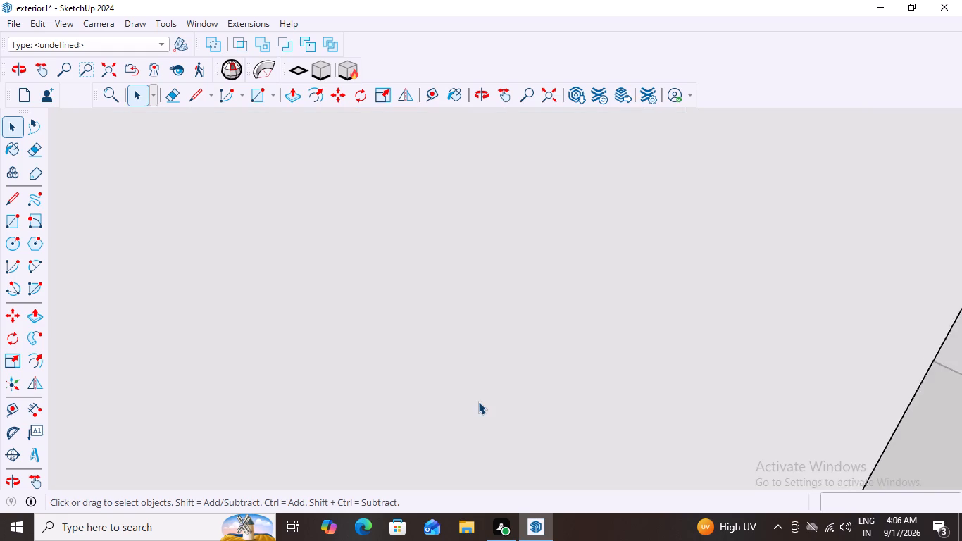
scroll(478, 402, down, 20)
scroll(478, 402, down, 19)
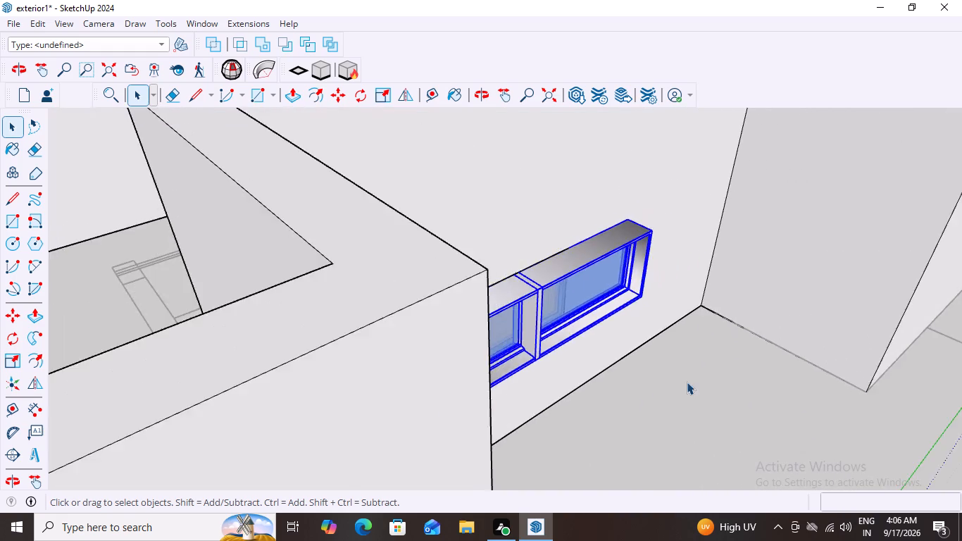
scroll(687, 382, down, 10)
middle_click(699, 392)
middle_drag(766, 398, 576, 408)
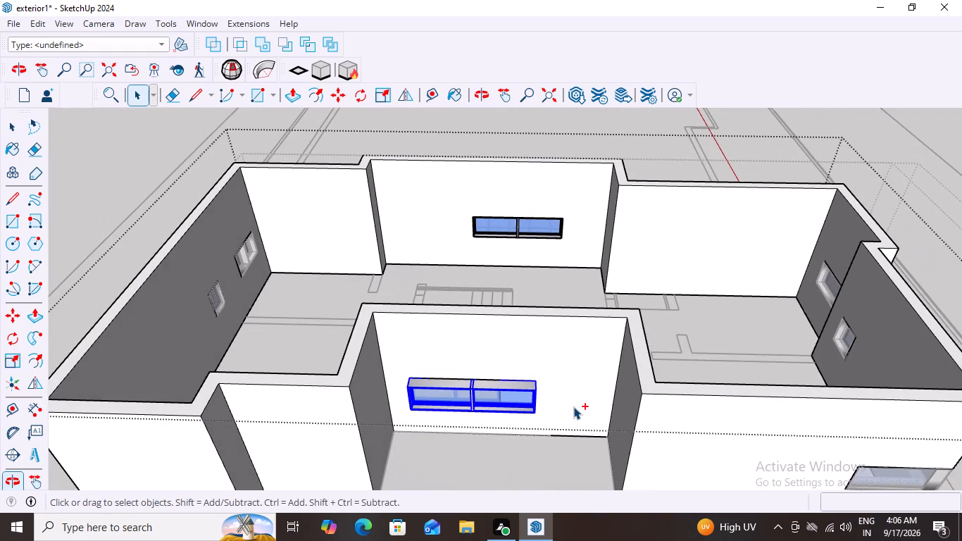
key(ctrl+z)
key(ctrl+z)
key(ctrl+z)
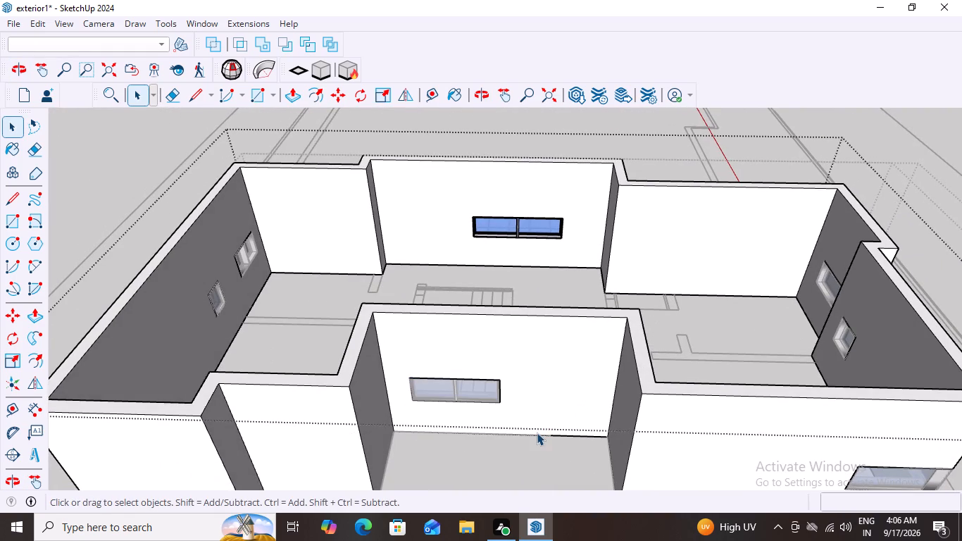
scroll(424, 351, up, 7)
middle_drag(451, 400, 453, 395)
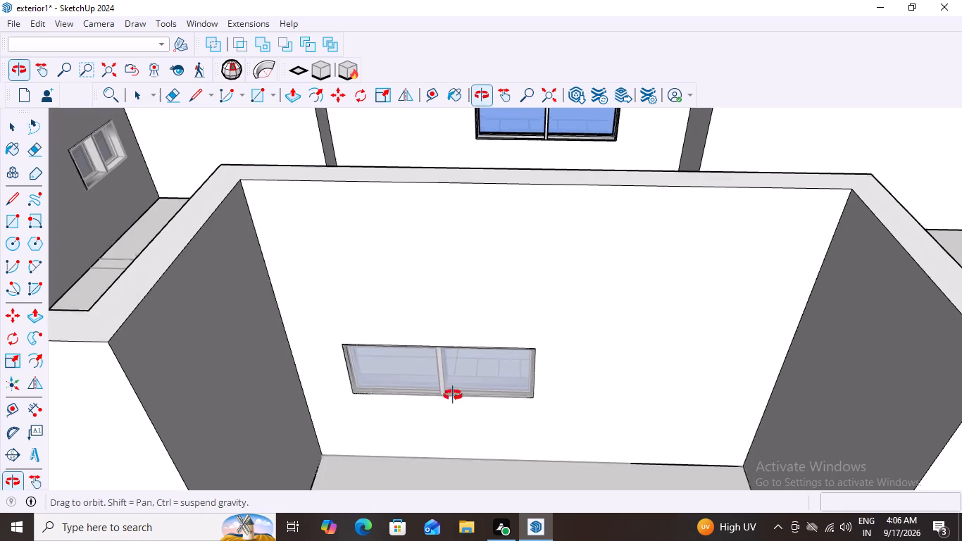
middle_drag(453, 395, 468, 352)
key(ctrl+z)
triple_click(561, 425)
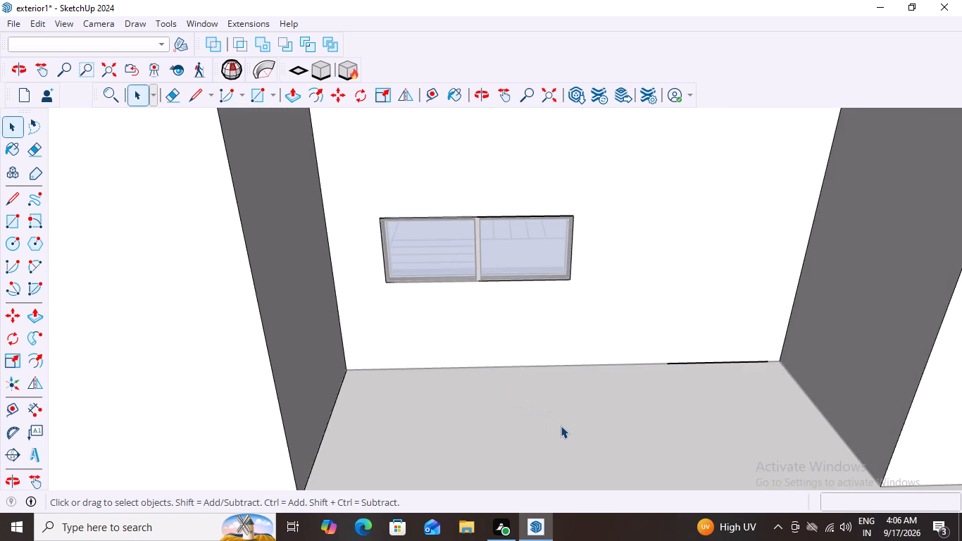
Open the existing two-pane window in the recessed wall for editing and examine its frame and glass from several angles.
key(space)
double_click(473, 265)
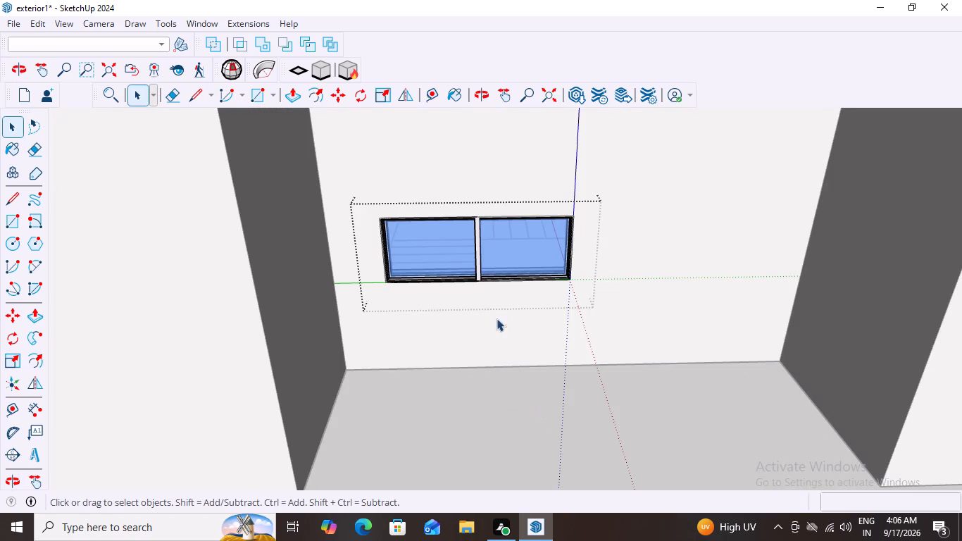
scroll(508, 341, down, 1)
scroll(432, 256, up, 7)
scroll(518, 294, up, 3)
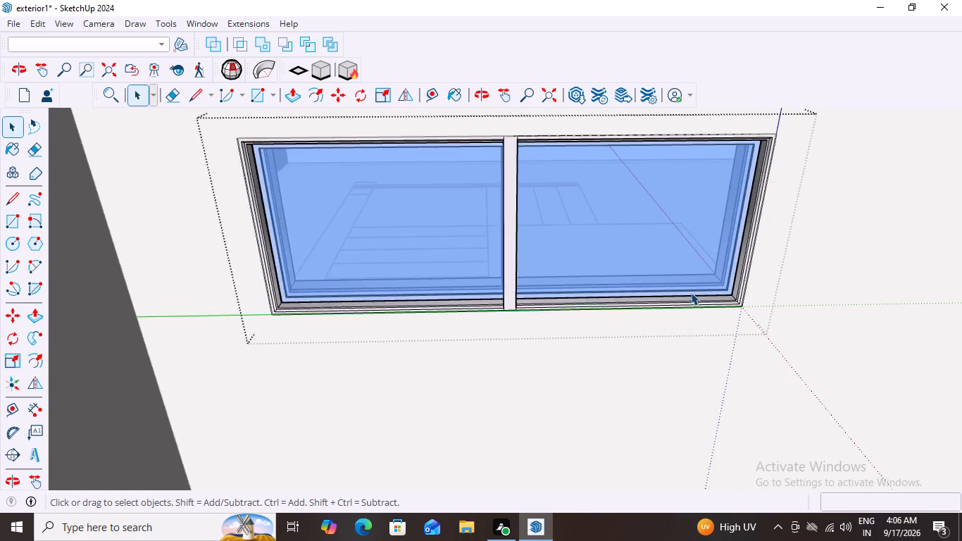
scroll(694, 292, up, 4)
scroll(775, 300, up, 2)
scroll(766, 328, down, 7)
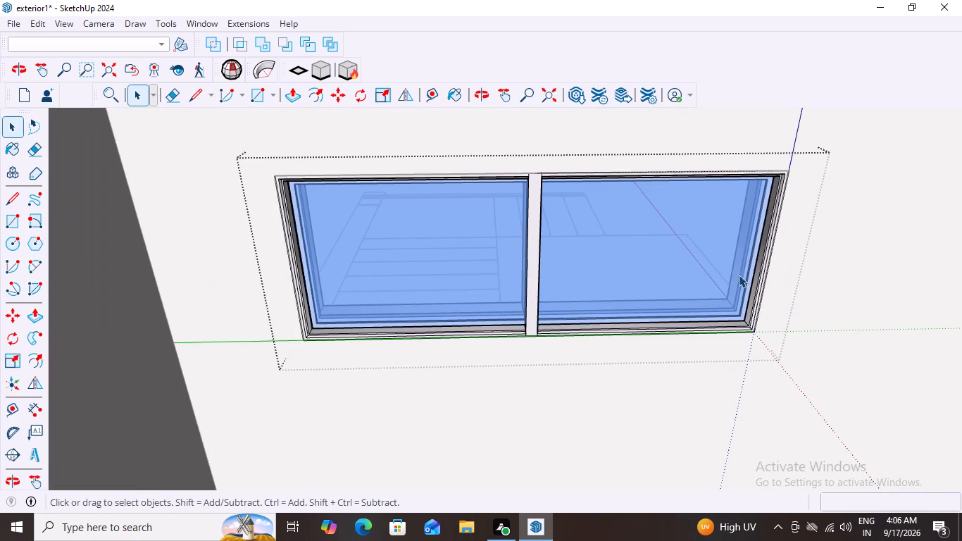
scroll(682, 197, up, 1)
middle_drag(654, 192, 606, 82)
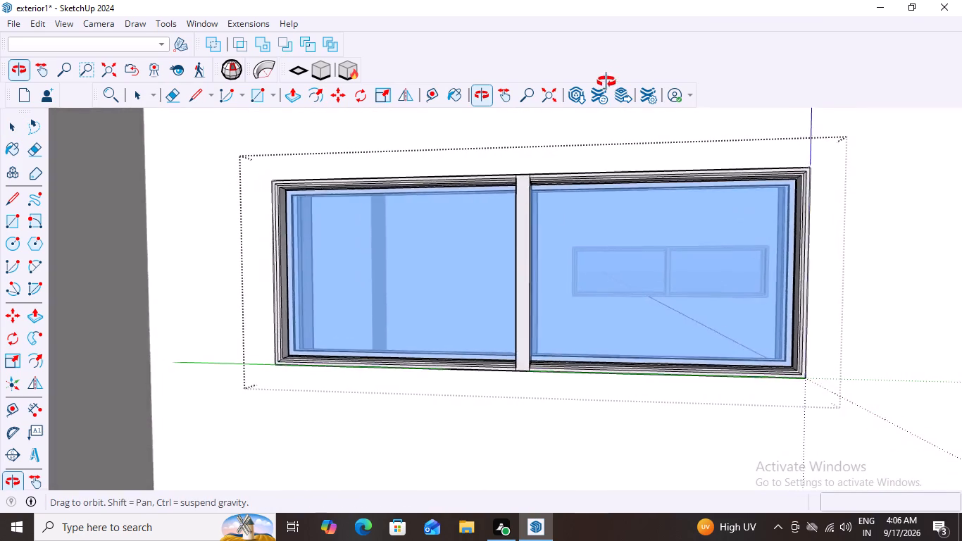
middle_drag(606, 82, 675, 131)
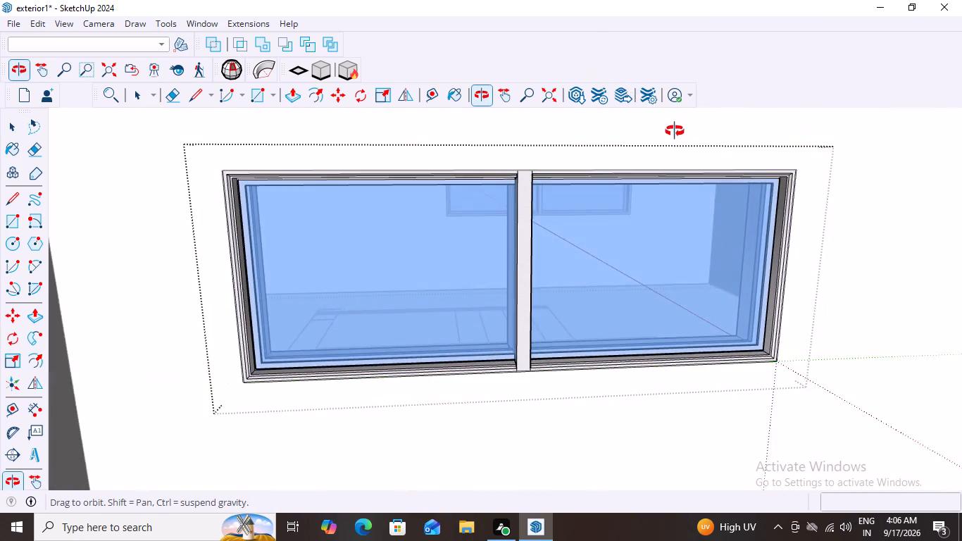
middle_drag(675, 131, 705, 29)
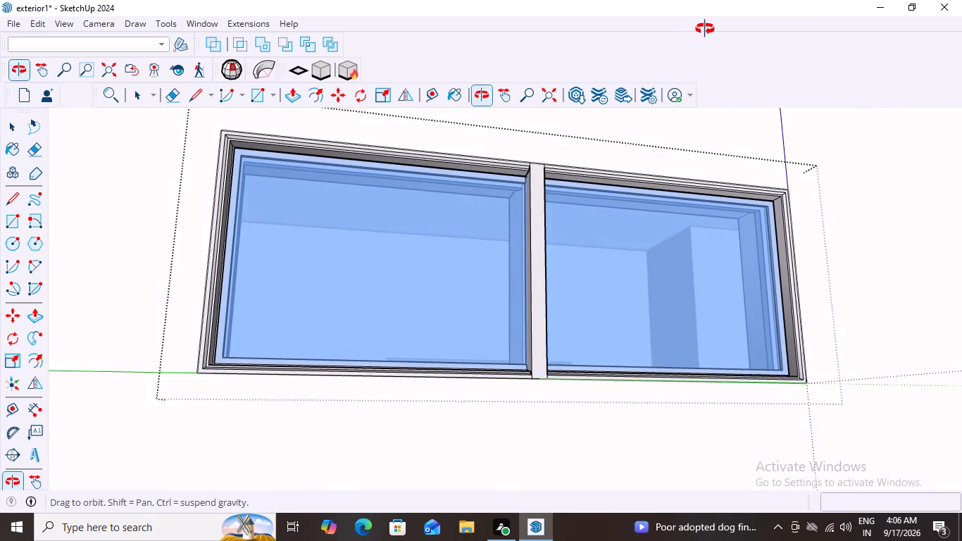
middle_drag(705, 29, 814, 18)
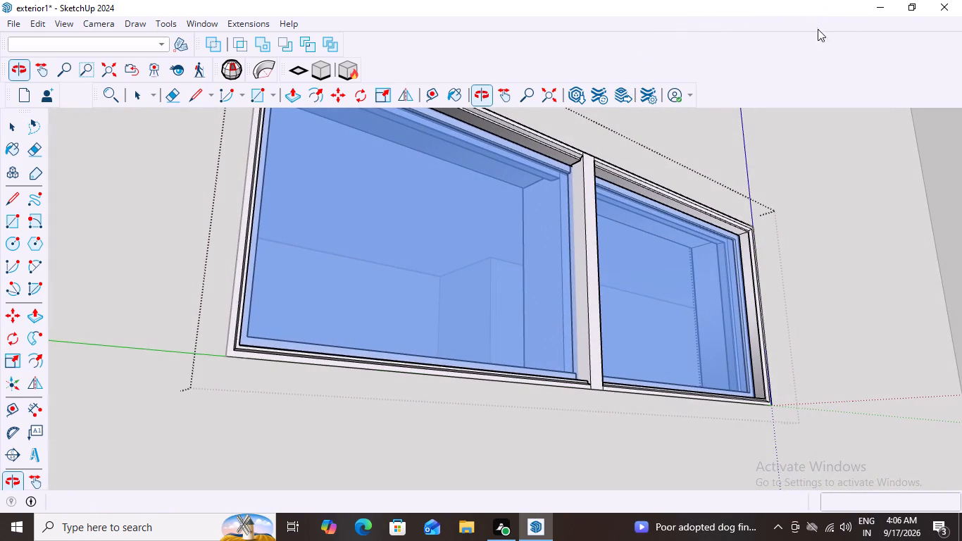
scroll(593, 337, down, 2)
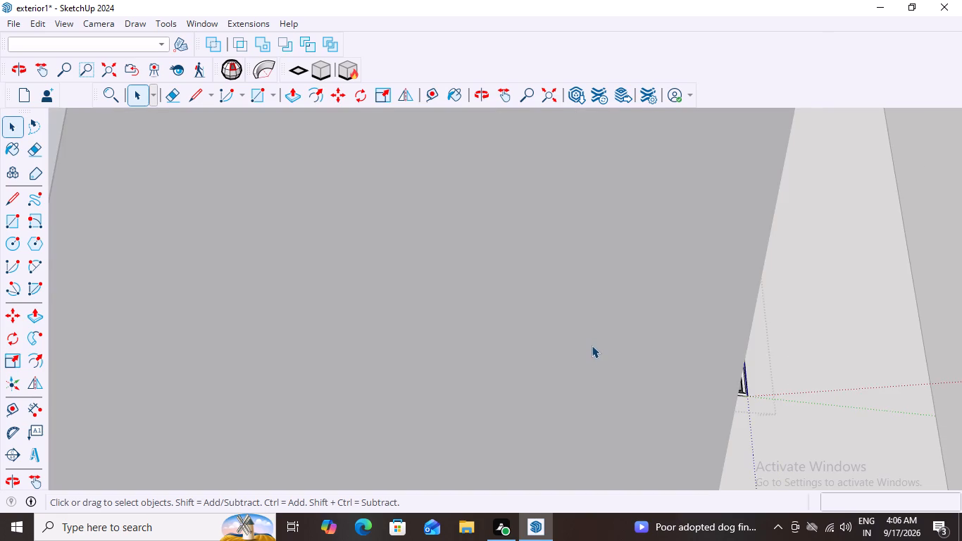
scroll(592, 345, down, 4)
scroll(592, 345, down, 20)
scroll(592, 345, down, 6)
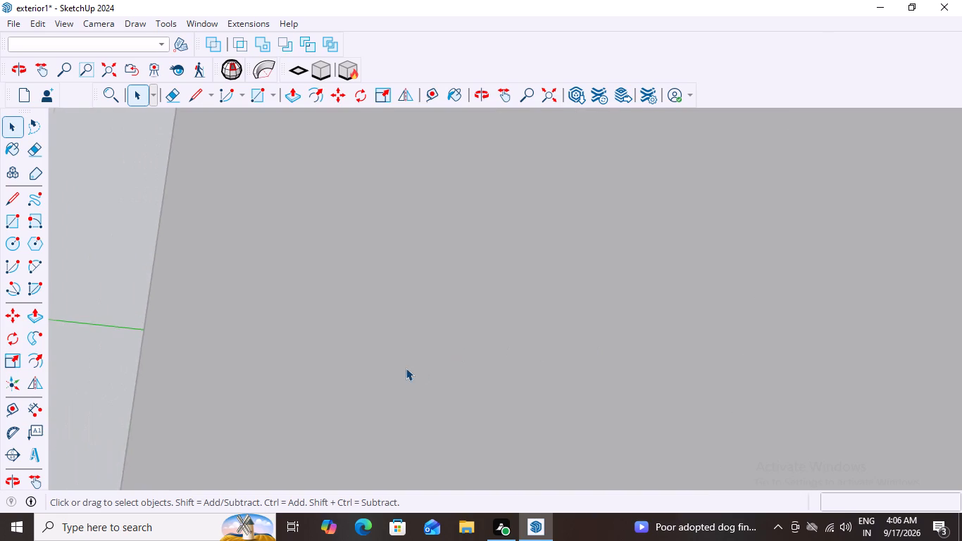
scroll(406, 368, down, 20)
scroll(406, 368, down, 18)
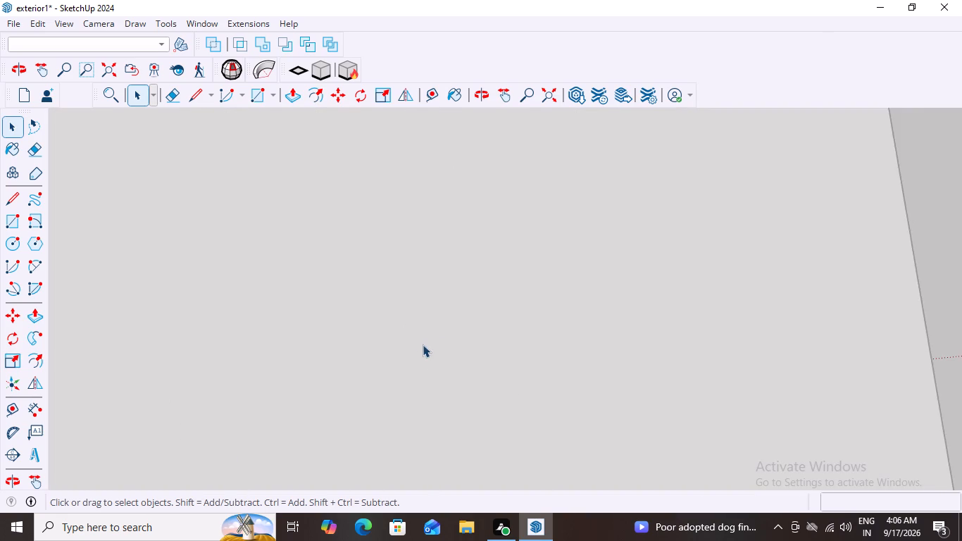
scroll(442, 336, down, 20)
scroll(442, 336, down, 10)
scroll(536, 399, up, 1)
scroll(546, 396, down, 5)
scroll(556, 404, up, 3)
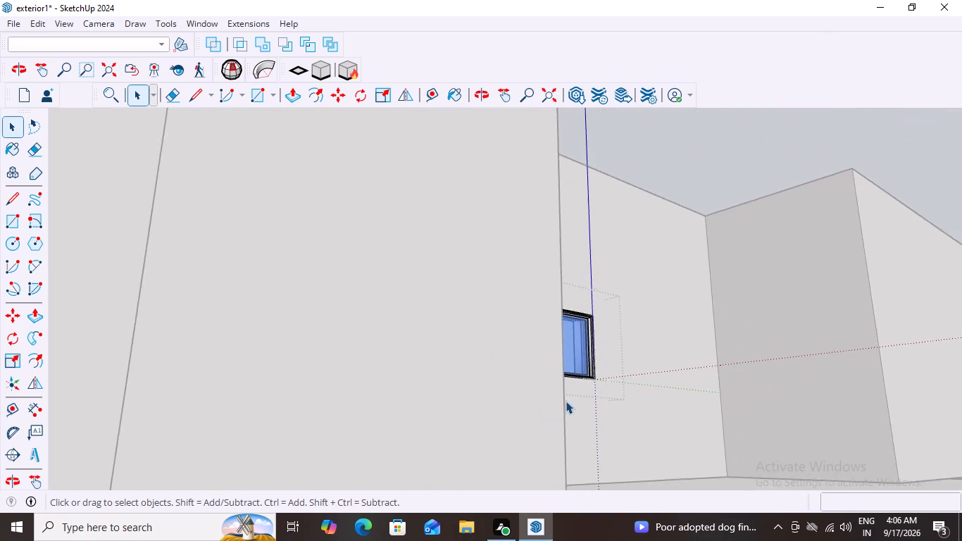
scroll(567, 400, down, 9)
middle_click(567, 400)
middle_drag(703, 394, 612, 481)
scroll(700, 397, down, 1)
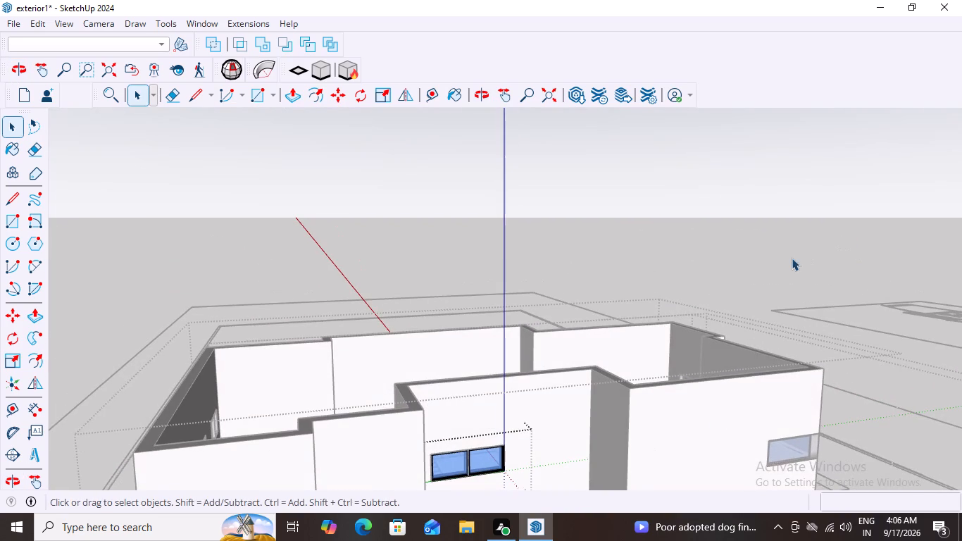
Close the open two-pane window component and the building groups enclosing it.
click(789, 259)
click(744, 269)
click(744, 269)
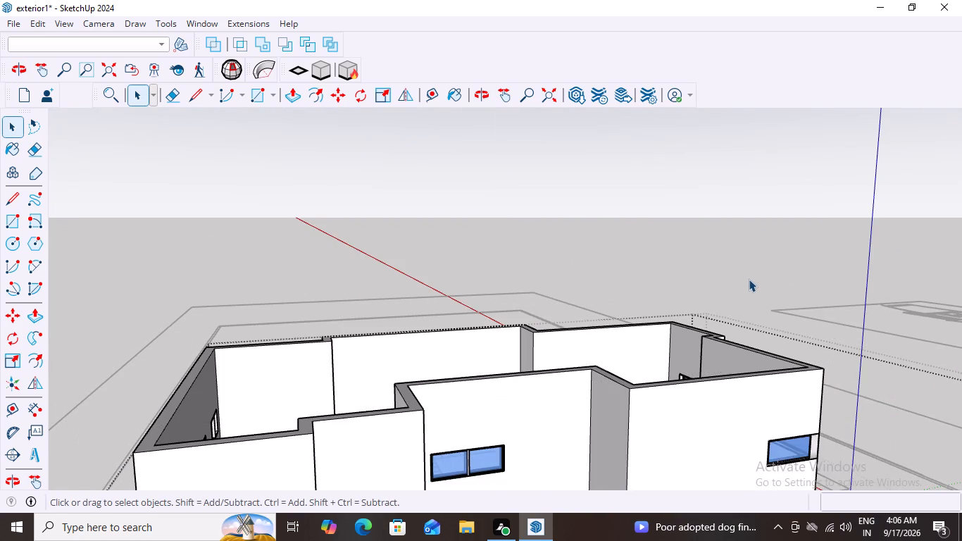
scroll(749, 283, down, 7)
middle_drag(682, 390, 320, 407)
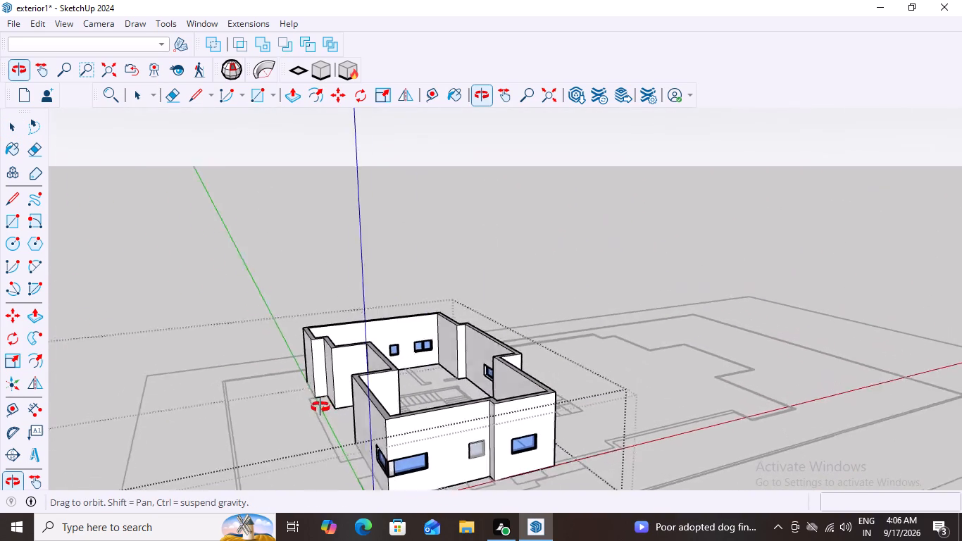
middle_drag(320, 407, 330, 390)
double_click(596, 249)
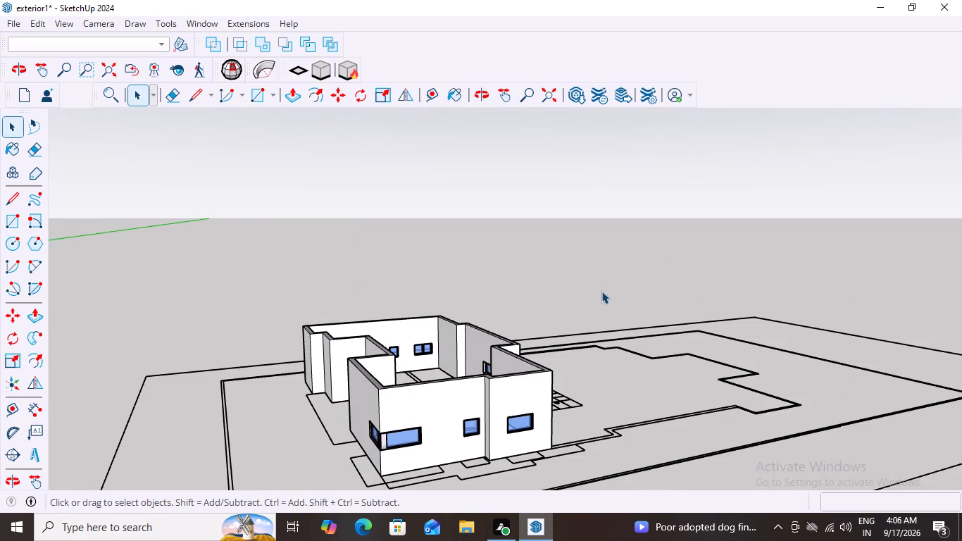
Examine the windows around the unroofed building's outer walls, up to the two-pane window facing the grid paving.
middle_drag(475, 373, 725, 362)
middle_drag(461, 439, 518, 439)
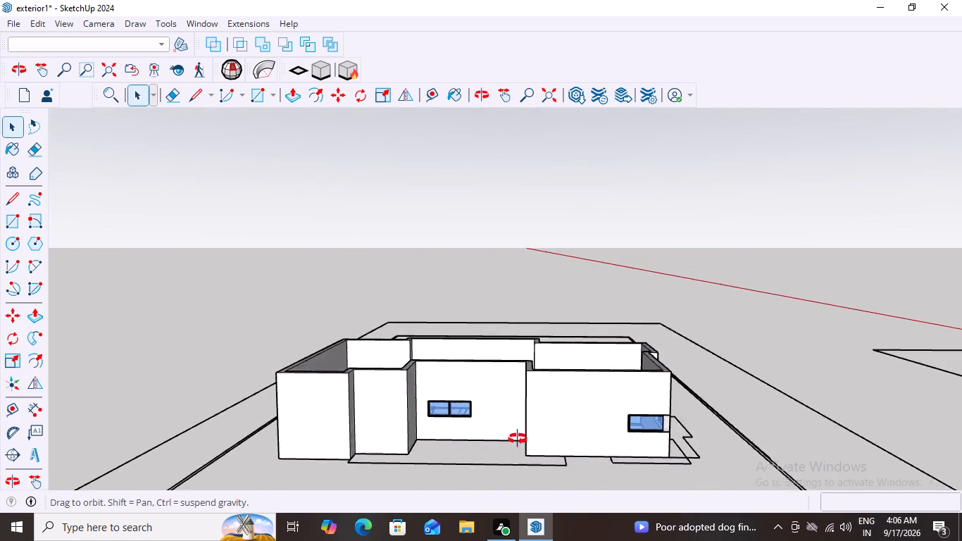
middle_drag(518, 439, 797, 444)
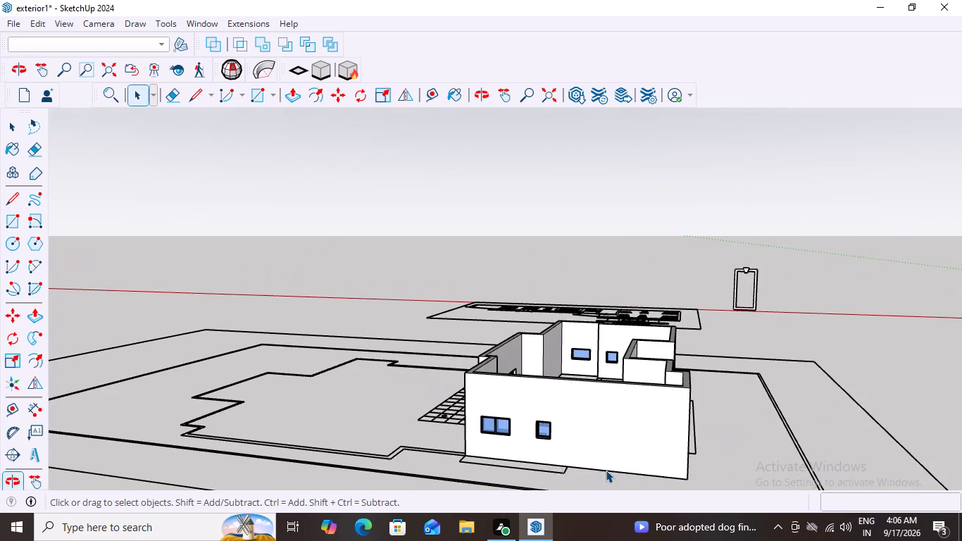
middle_drag(502, 454, 587, 453)
scroll(589, 433, up, 9)
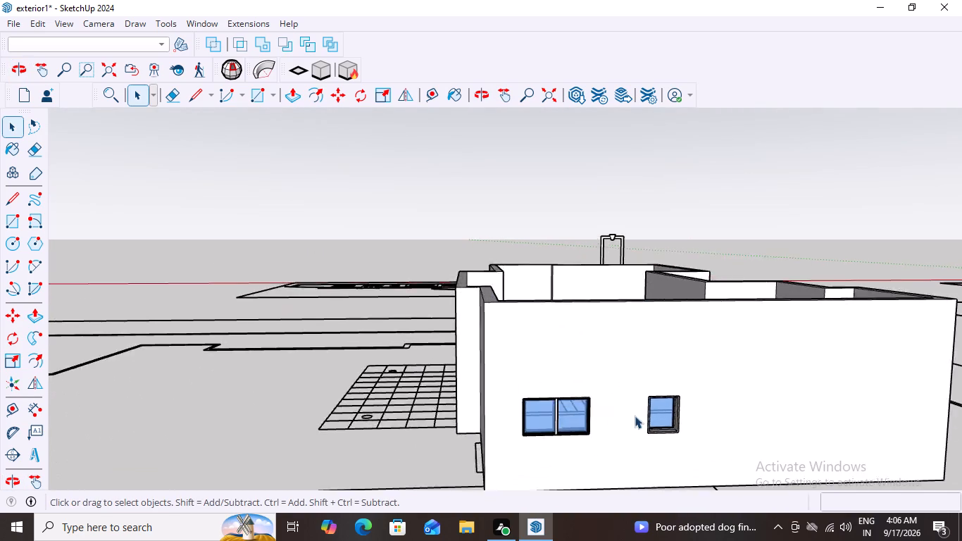
scroll(635, 416, up, 16)
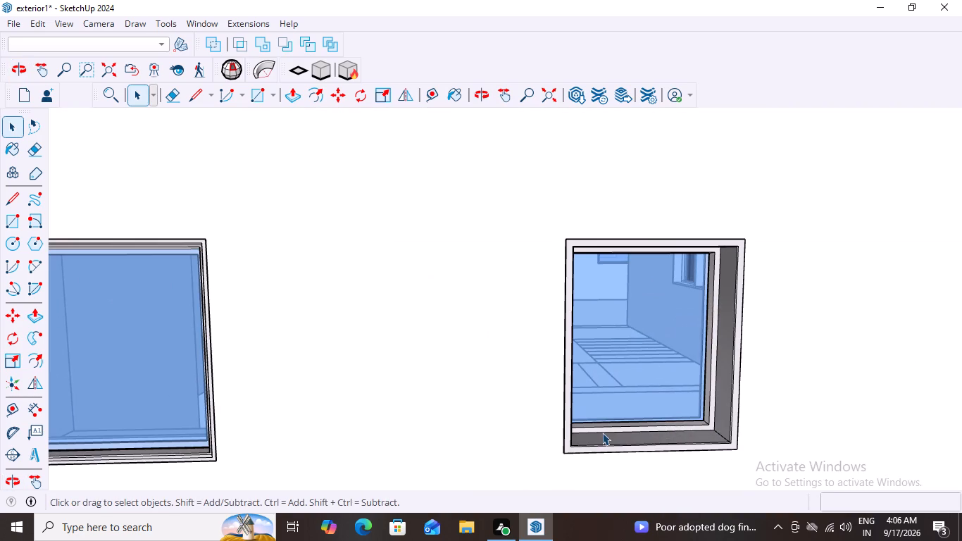
scroll(598, 428, down, 5)
scroll(587, 432, down, 20)
scroll(587, 432, down, 1)
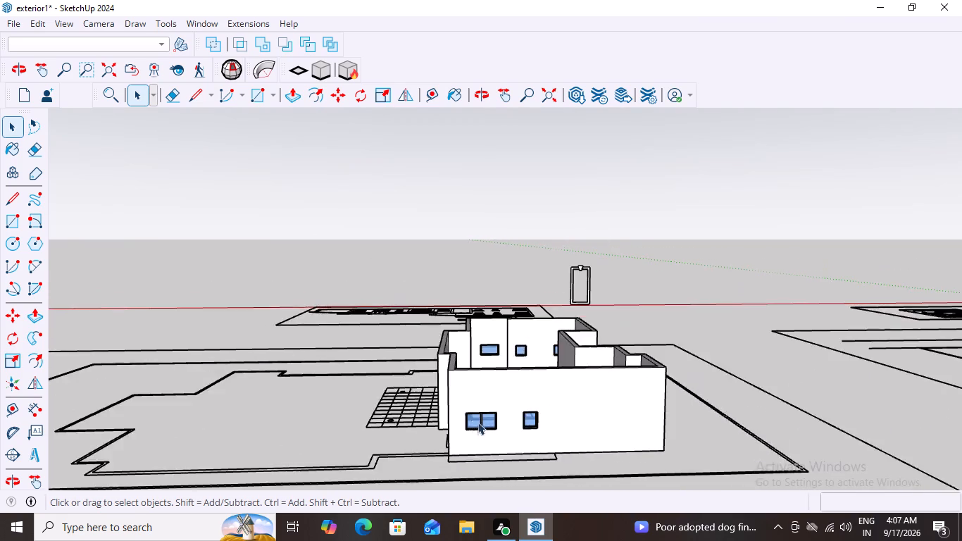
scroll(477, 422, down, 13)
middle_drag(661, 432, 425, 450)
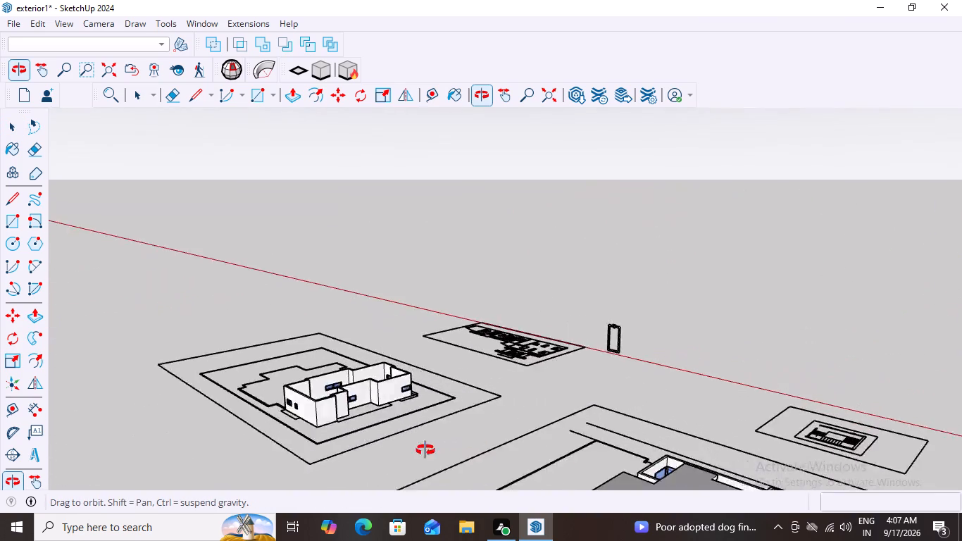
middle_drag(425, 450, 351, 413)
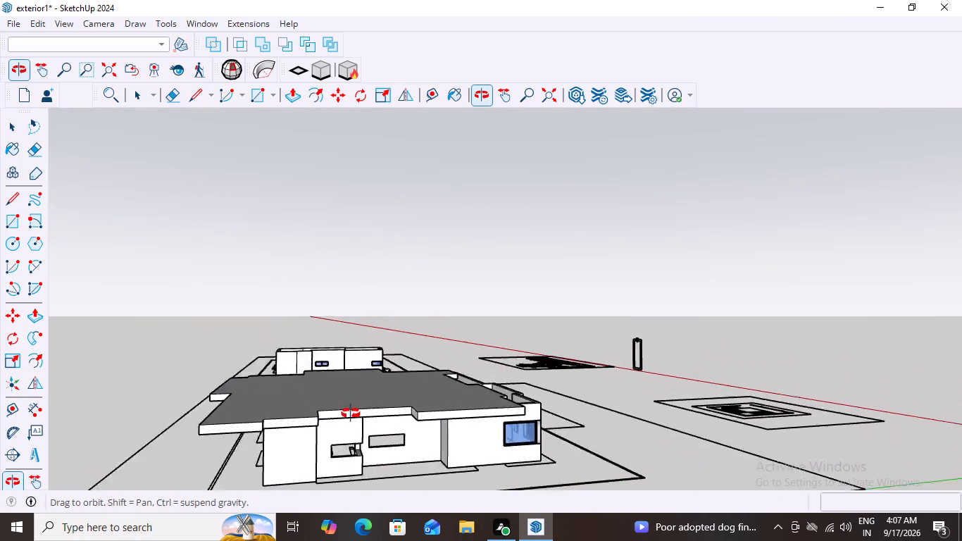
middle_drag(351, 413, 810, 449)
scroll(580, 387, up, 2)
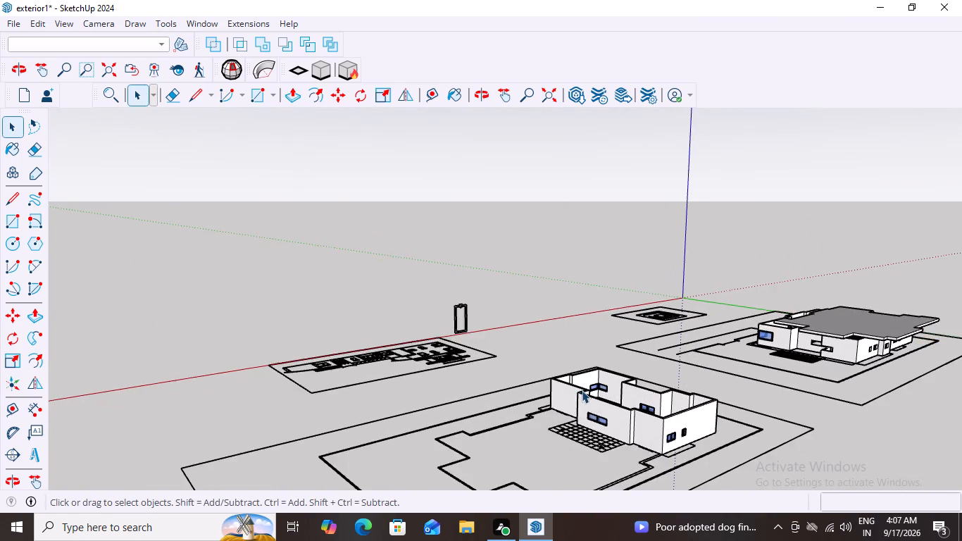
scroll(596, 409, up, 5)
middle_drag(611, 449, 770, 473)
scroll(571, 406, up, 10)
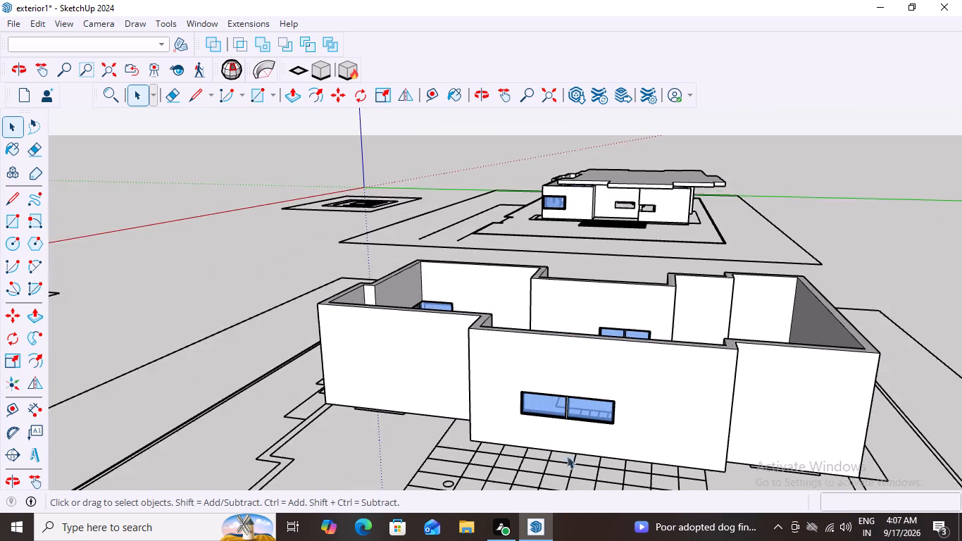
scroll(567, 456, up, 4)
middle_drag(570, 408, 643, 399)
scroll(592, 330, up, 9)
scroll(649, 356, up, 4)
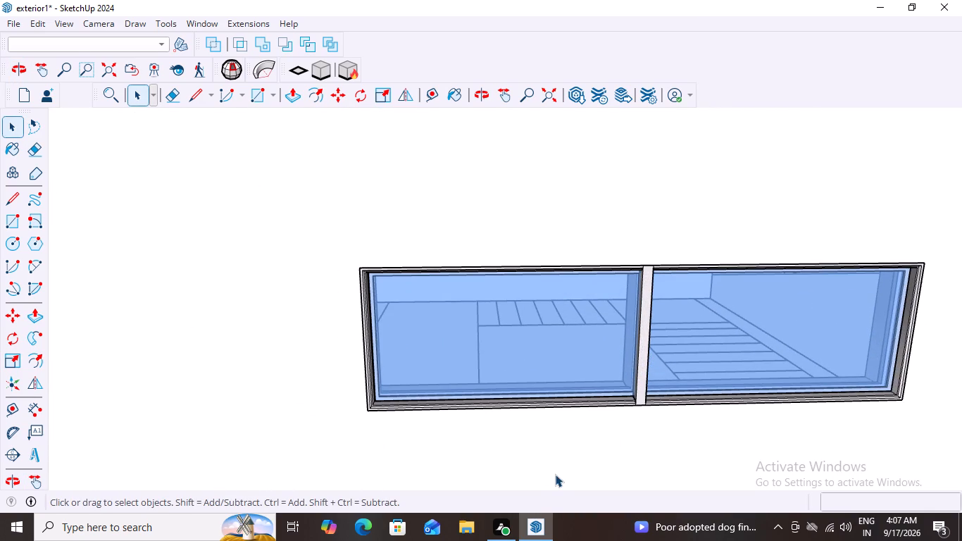
Open the unroofed building's nested groups to reach the two-pane window in the grid-paving wall.
click(518, 395)
scroll(550, 421, down, 7)
middle_click(553, 432)
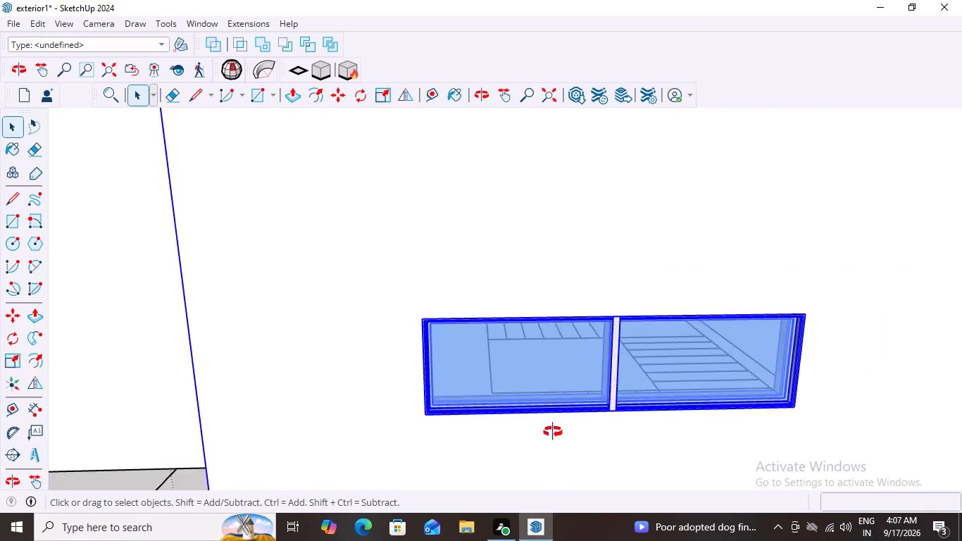
scroll(553, 432, down, 7)
middle_click(554, 433)
scroll(560, 425, up, 3)
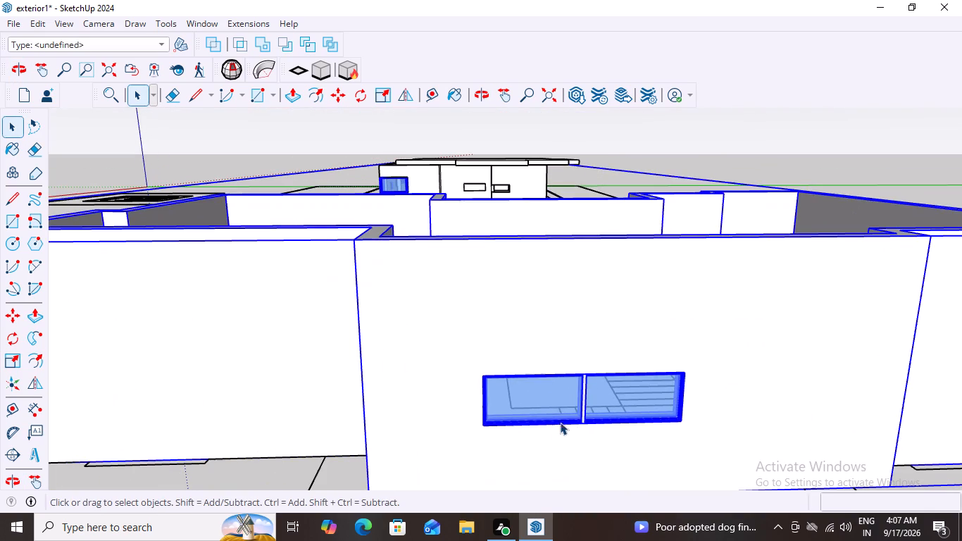
click(555, 403)
click(555, 403)
click(555, 403)
double_click(555, 403)
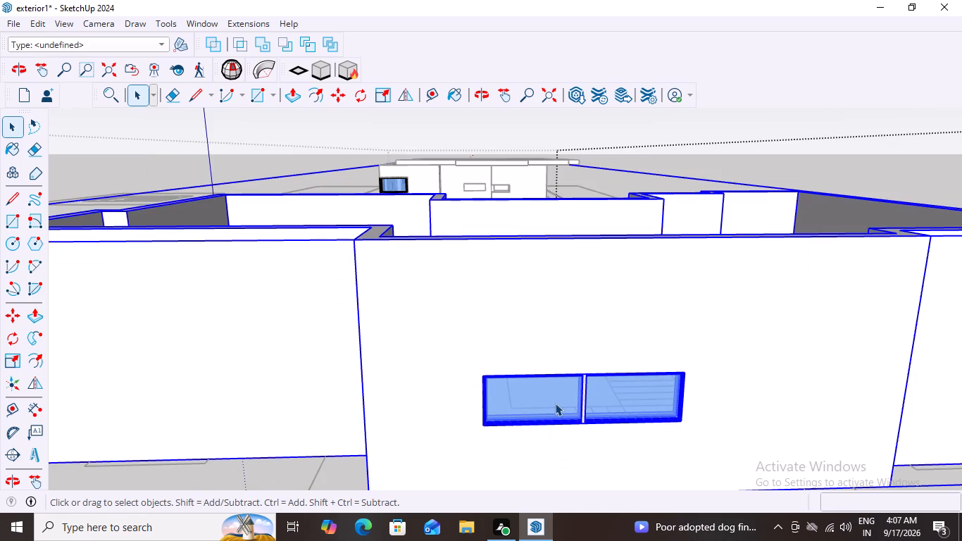
click(555, 403)
double_click(555, 403)
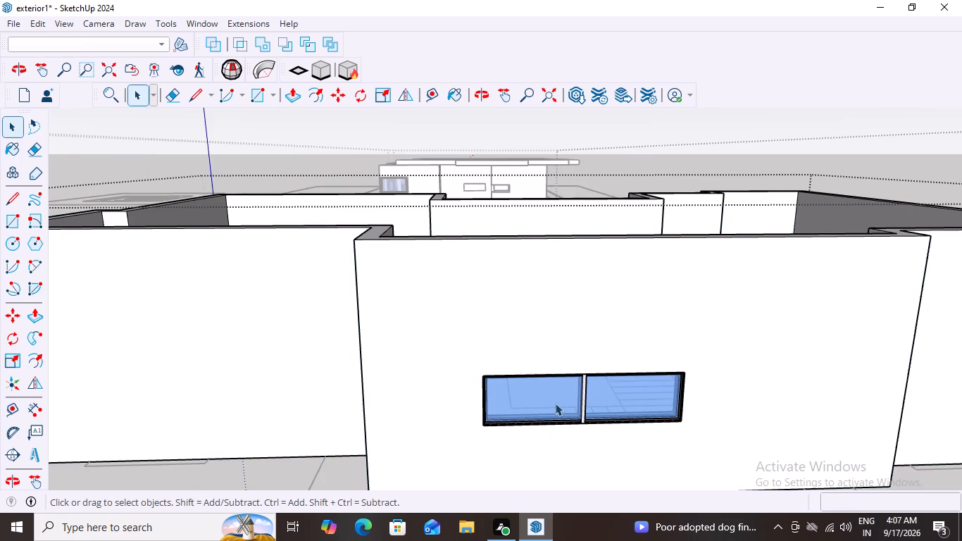
click(555, 403)
click(555, 403)
click(554, 403)
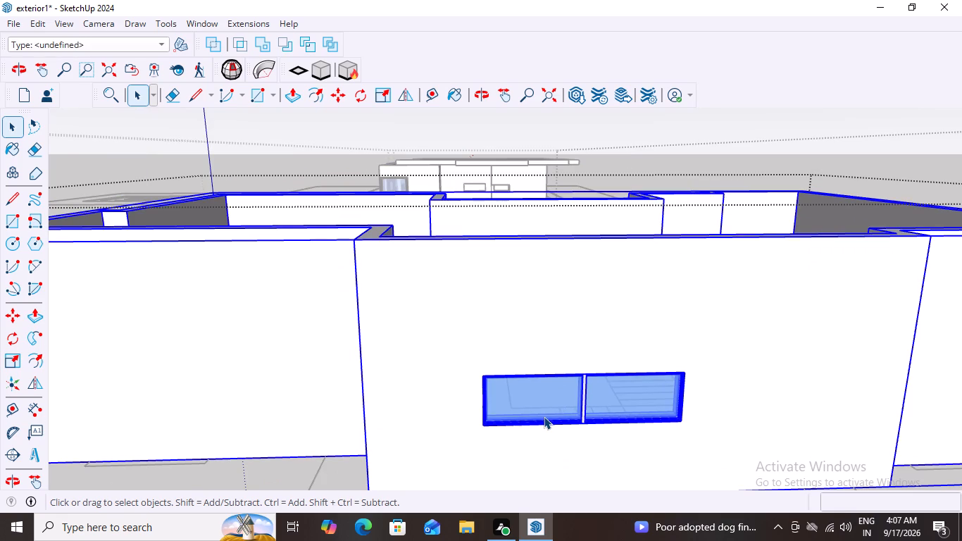
double_click(544, 416)
click(544, 416)
click(544, 416)
double_click(483, 429)
triple_click(483, 429)
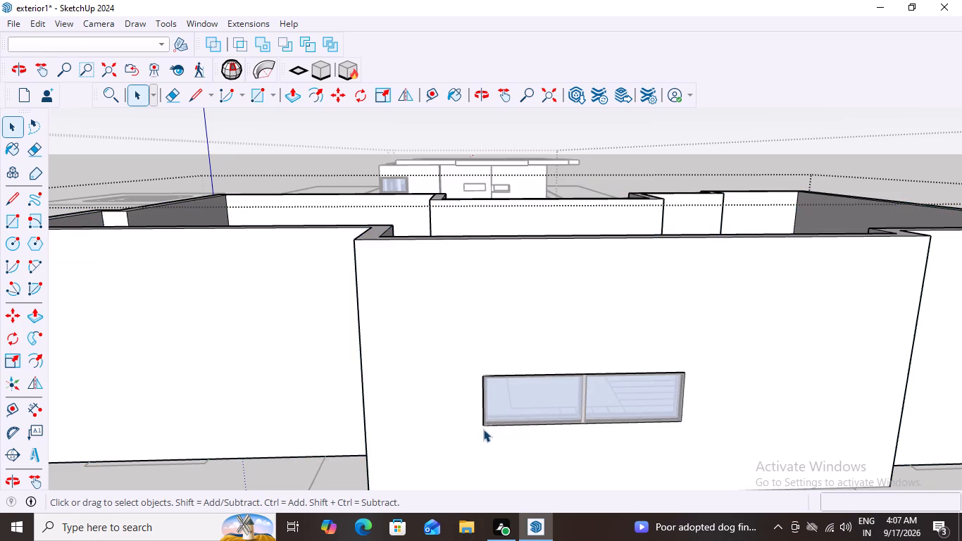
scroll(457, 360, down, 15)
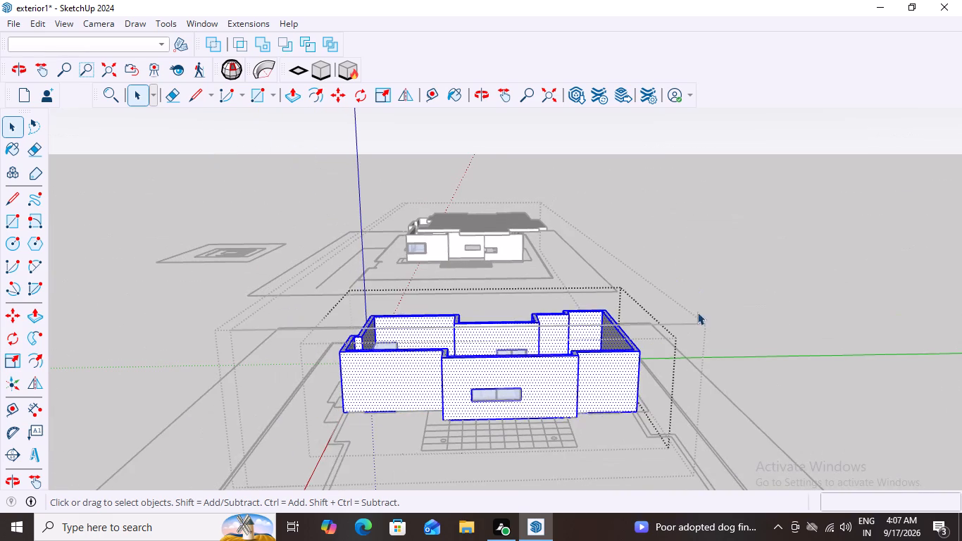
click(744, 203)
Copy the grid-paving wall's two-pane window about 72.1 m away, beside the roofed house near its plot boundary.
scroll(513, 392, up, 6)
click(506, 397)
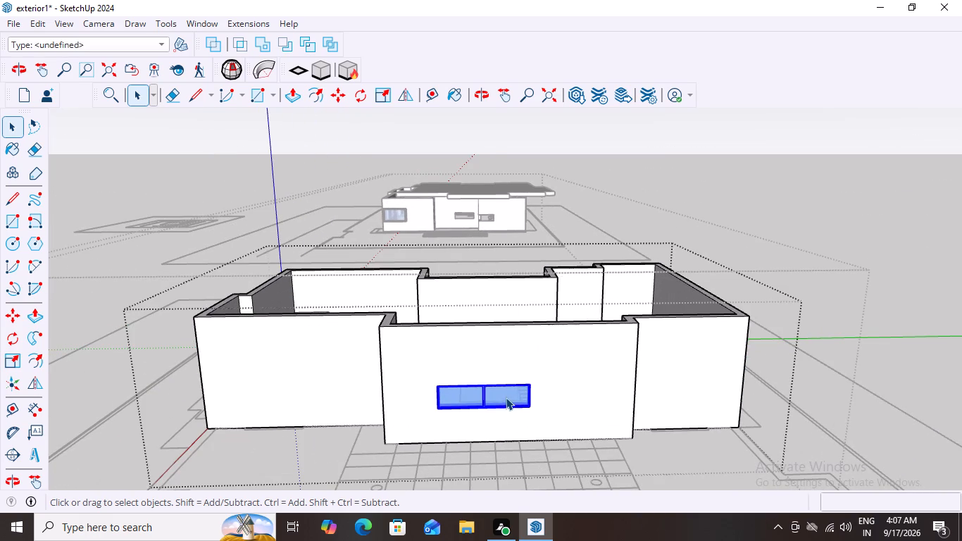
scroll(438, 435, up, 7)
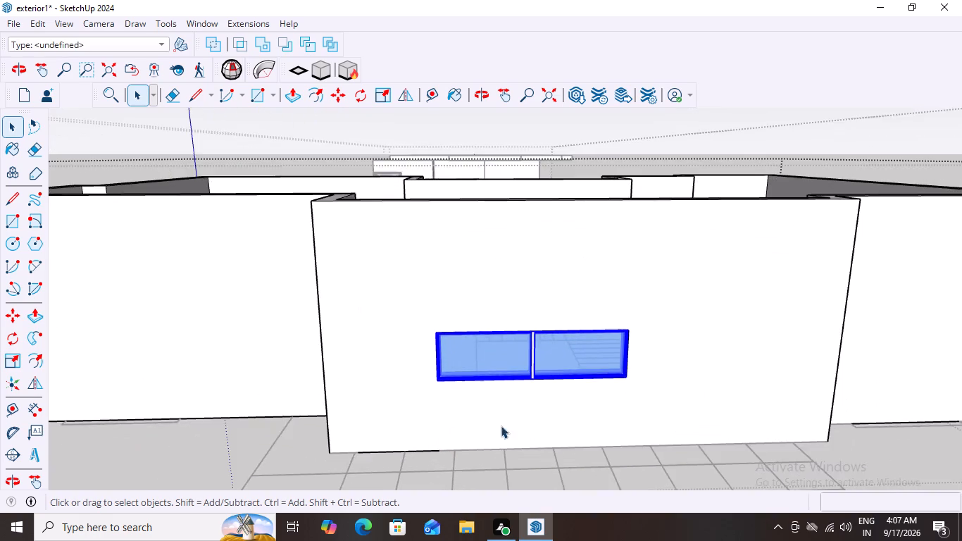
scroll(548, 417, up, 3)
scroll(689, 292, up, 4)
scroll(633, 406, up, 11)
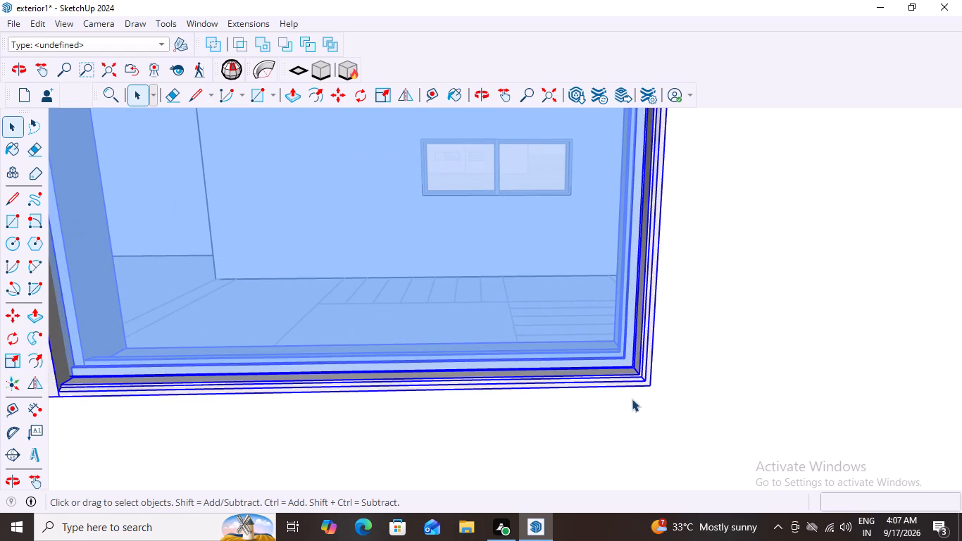
key(m)
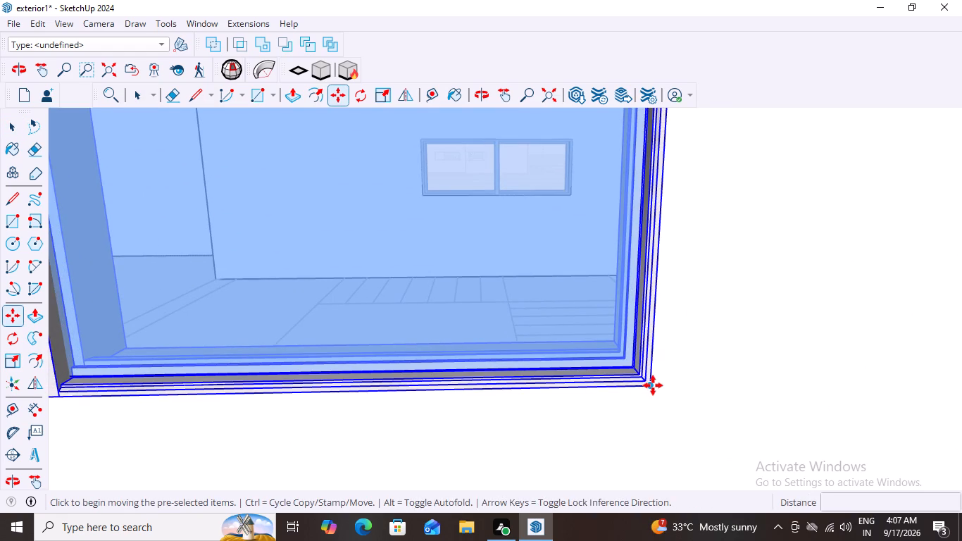
click(653, 385)
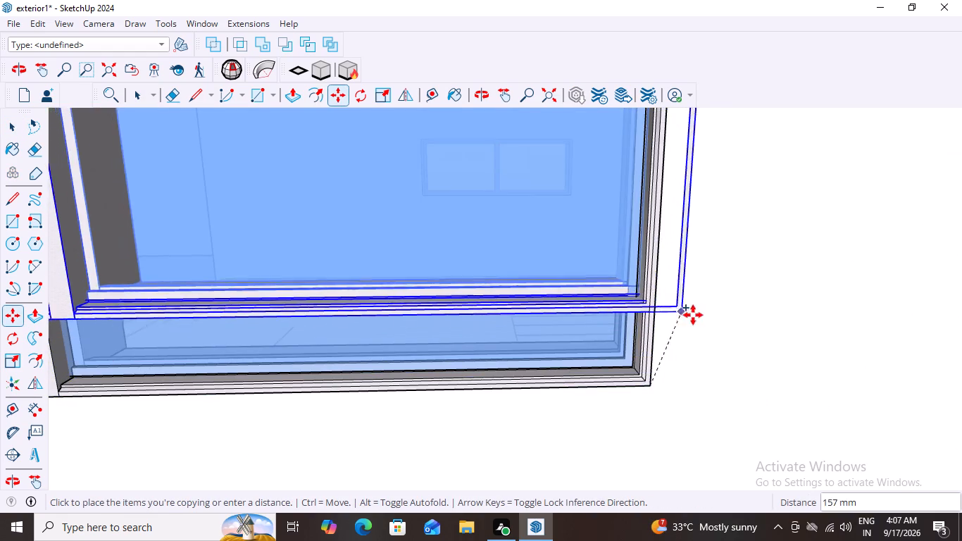
scroll(699, 316, down, 20)
scroll(699, 316, down, 17)
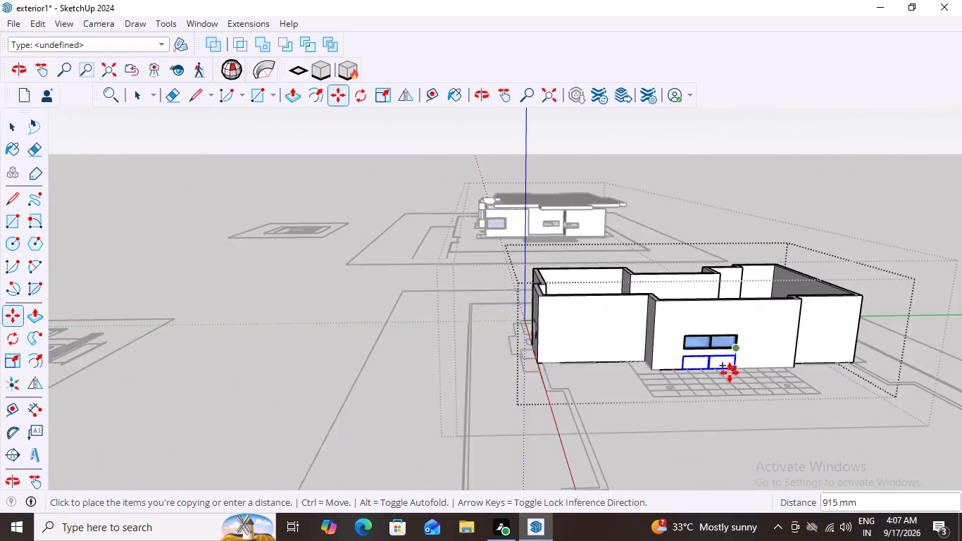
scroll(730, 373, down, 3)
scroll(482, 209, up, 9)
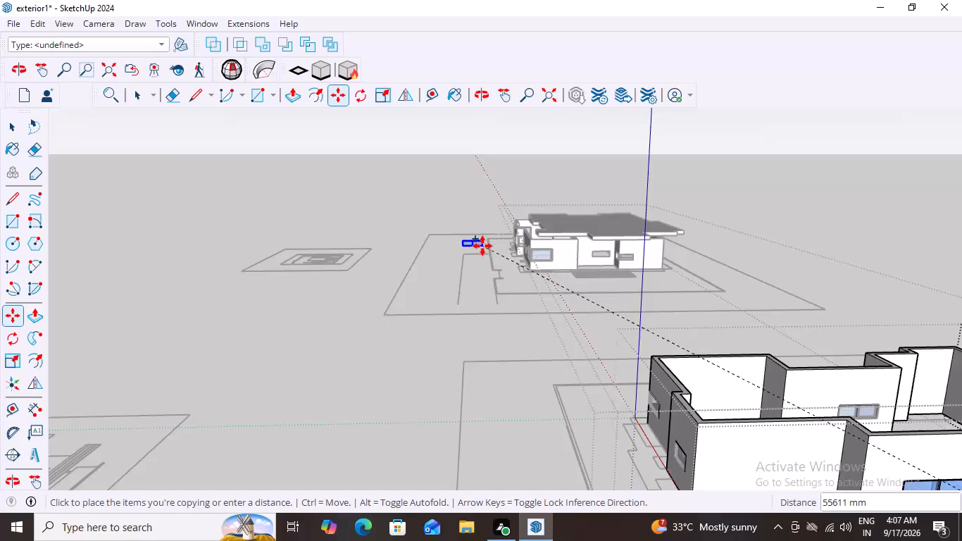
scroll(482, 245, up, 11)
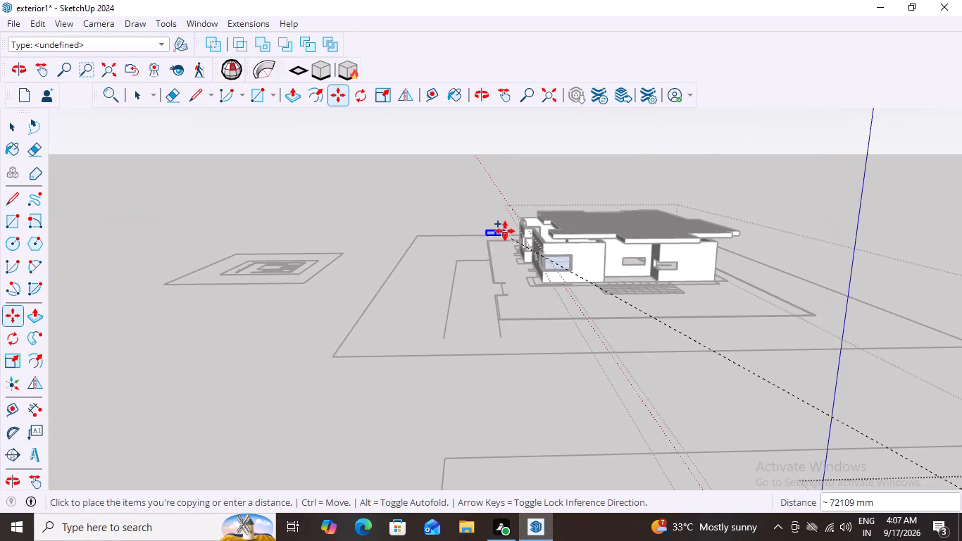
click(505, 231)
key(space)
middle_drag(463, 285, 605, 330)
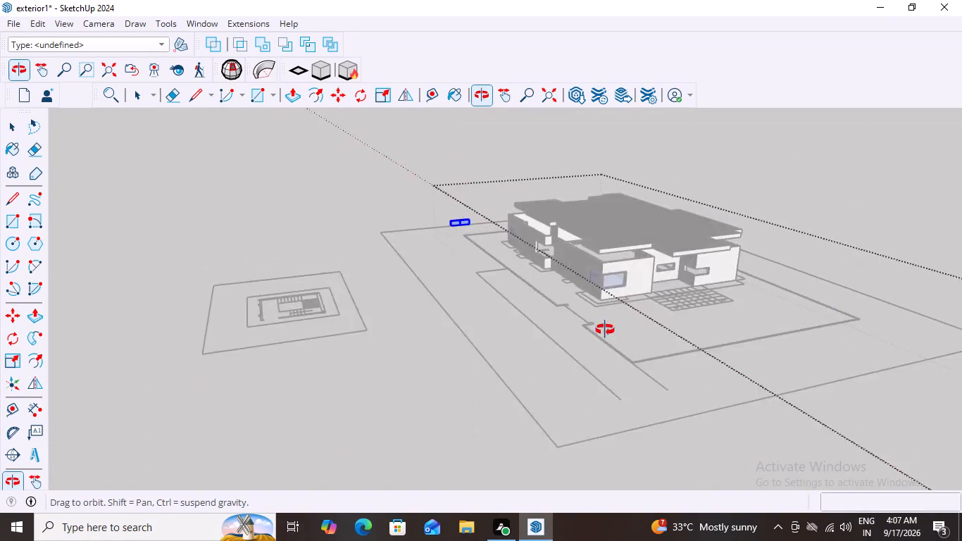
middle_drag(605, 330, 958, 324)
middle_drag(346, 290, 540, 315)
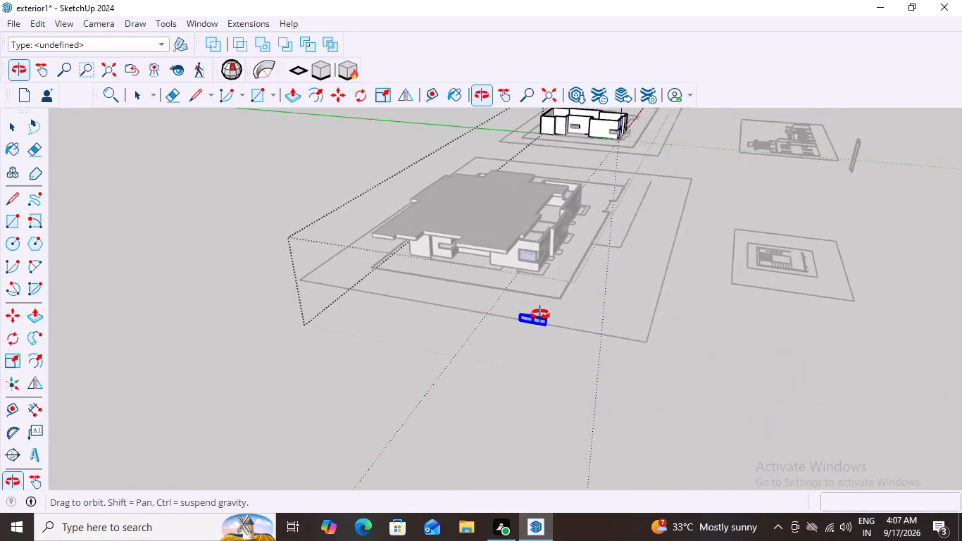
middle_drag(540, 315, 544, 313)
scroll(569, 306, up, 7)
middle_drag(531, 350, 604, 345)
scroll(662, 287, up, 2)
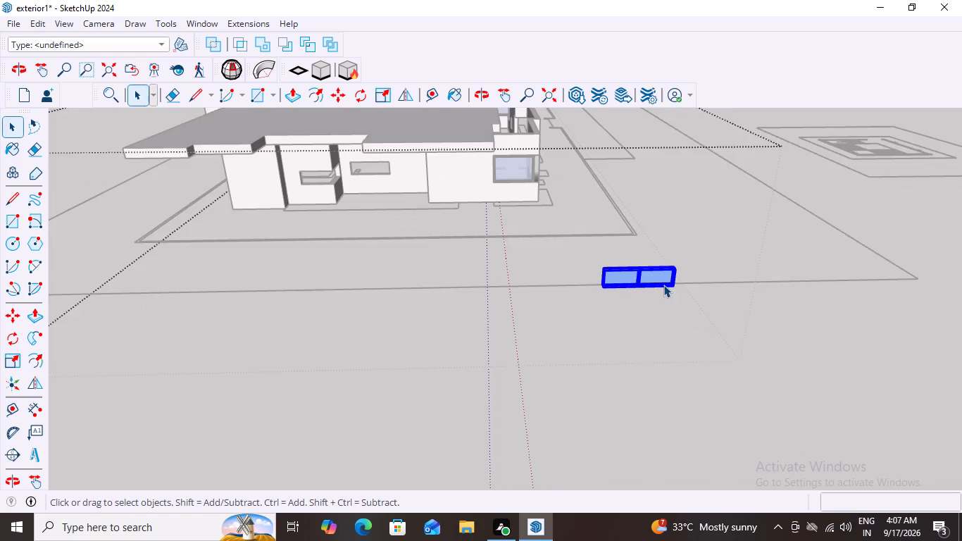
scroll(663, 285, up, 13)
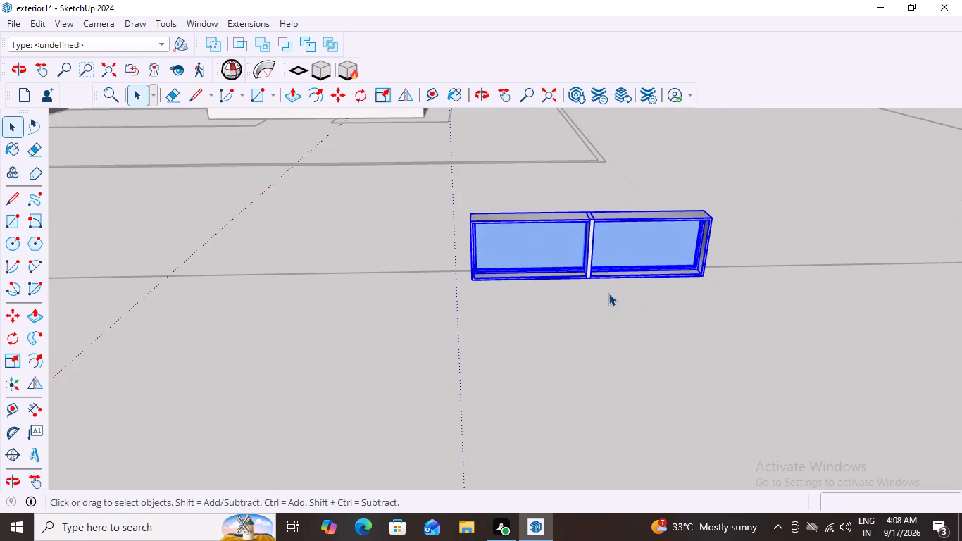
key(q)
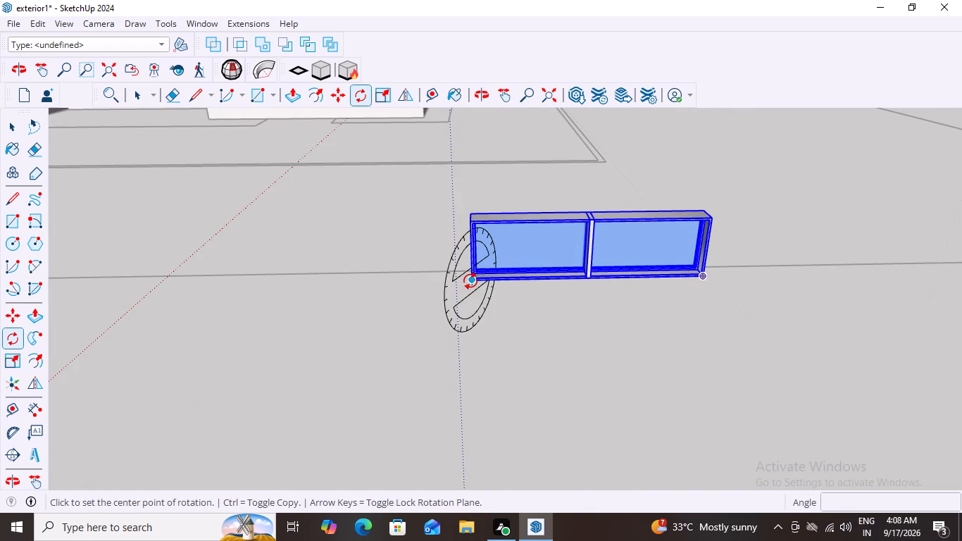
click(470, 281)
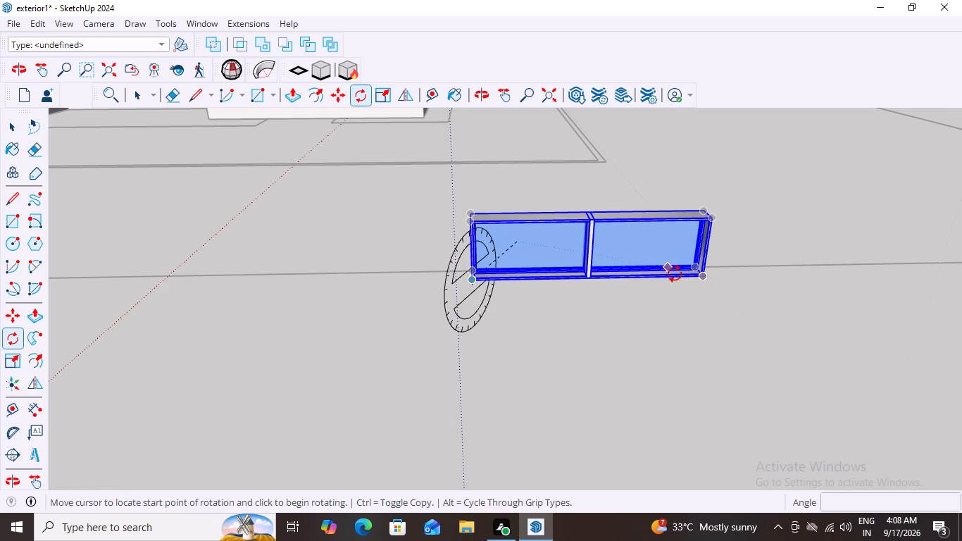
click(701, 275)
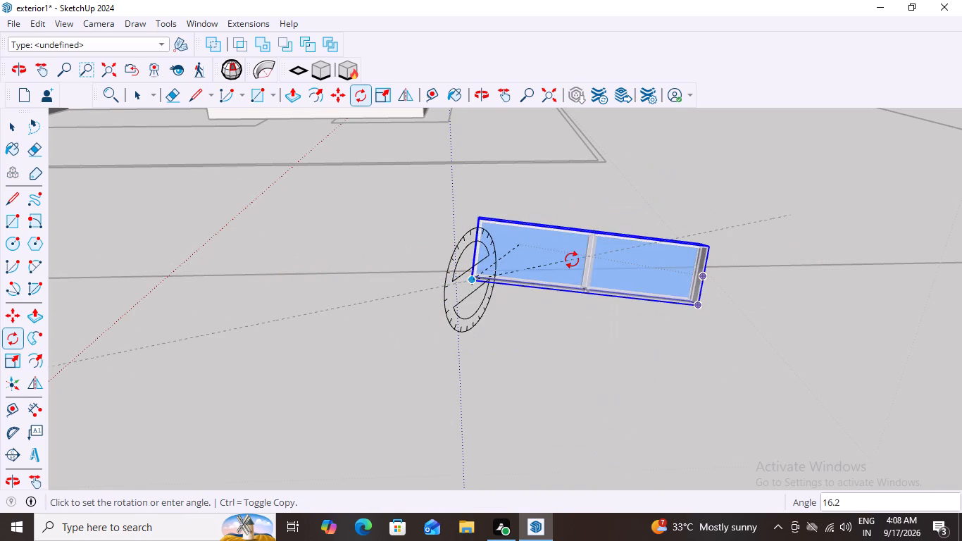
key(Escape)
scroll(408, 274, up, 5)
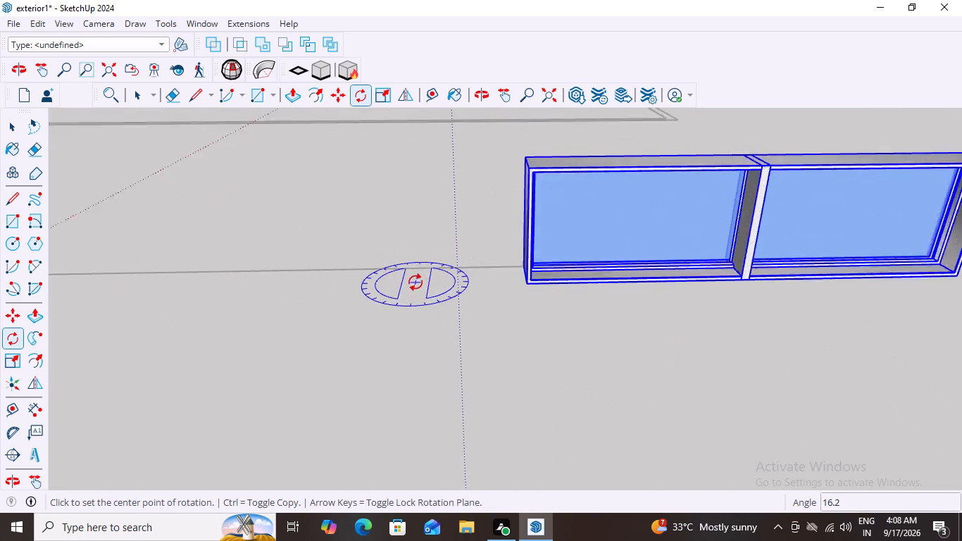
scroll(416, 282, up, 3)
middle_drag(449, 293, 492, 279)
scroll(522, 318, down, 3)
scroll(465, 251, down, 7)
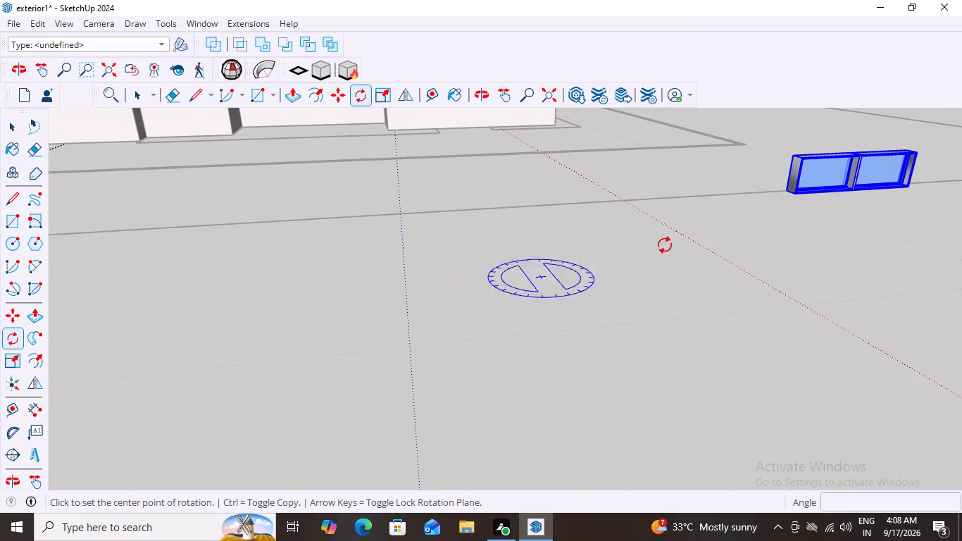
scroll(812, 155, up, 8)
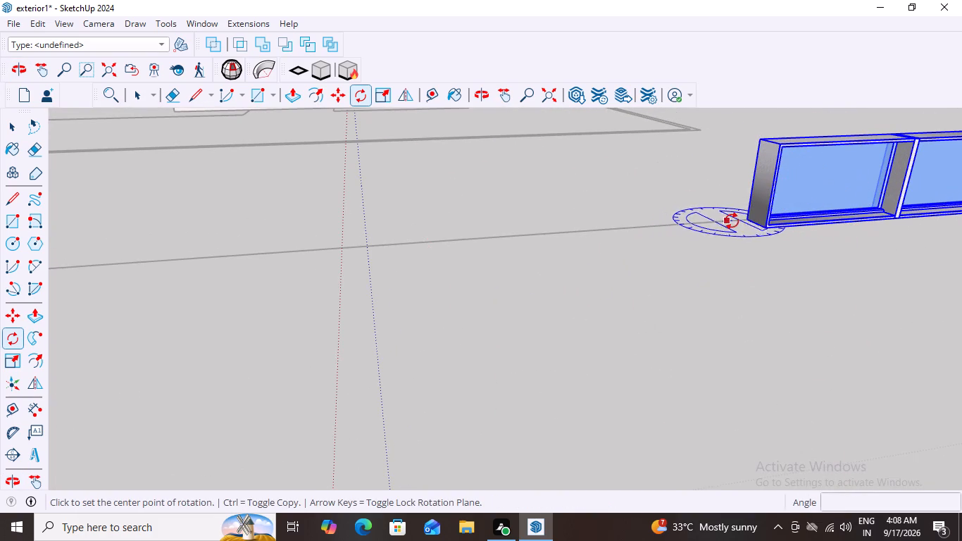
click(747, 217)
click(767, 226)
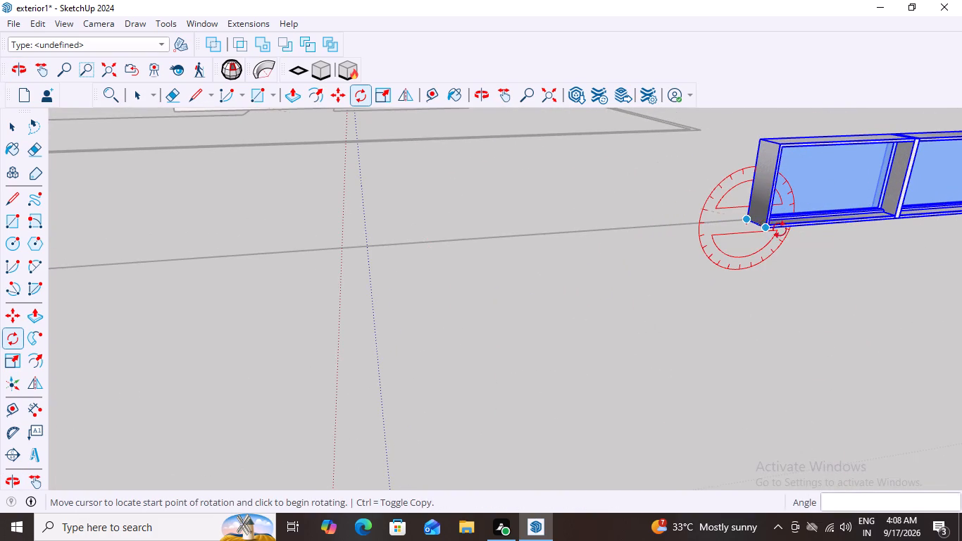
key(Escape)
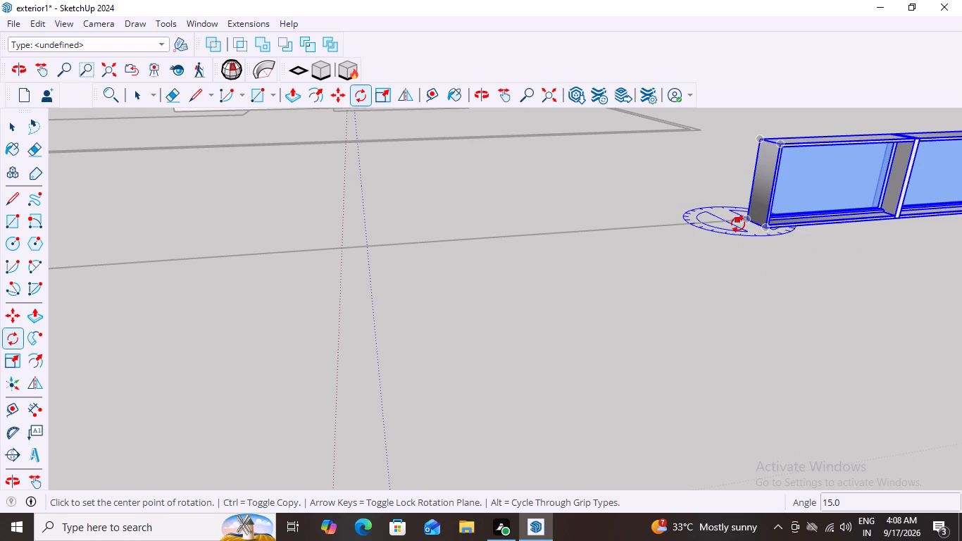
Rotate the two-pane window copy 90 degrees horizontally about its bottom corner on the plot boundary line.
click(739, 222)
click(761, 229)
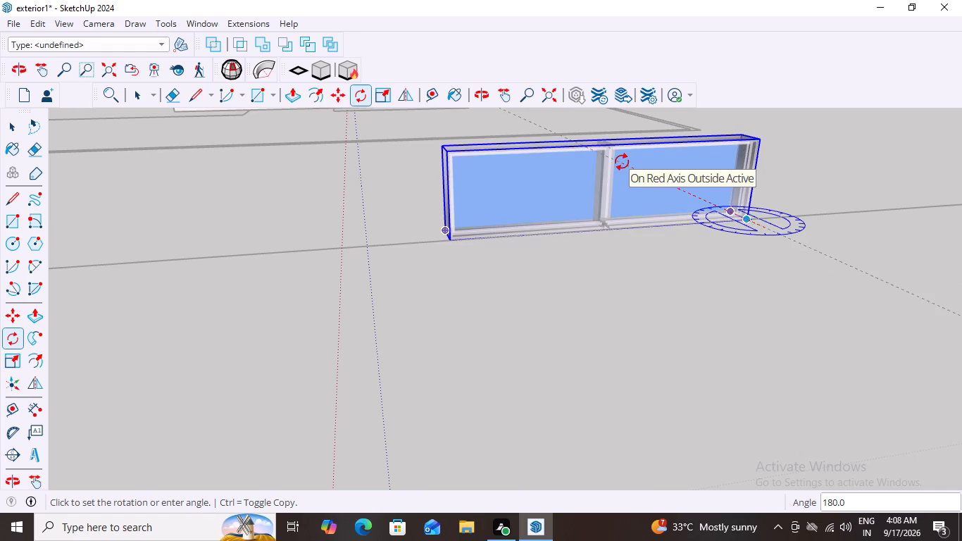
text(90)
key(Return)
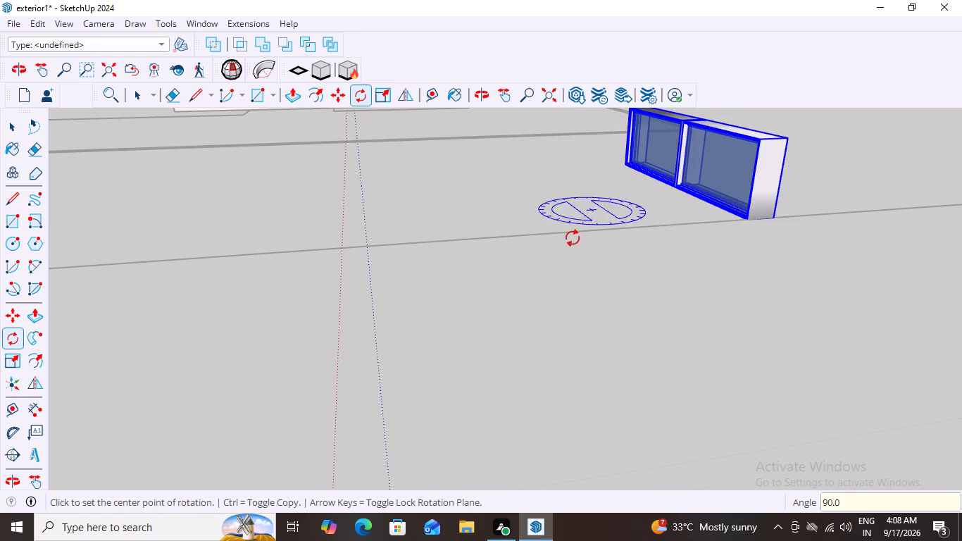
Rotate the two-pane window copy 90 degrees about its bottom corner so it lies along the plot boundary line.
middle_drag(609, 279, 665, 308)
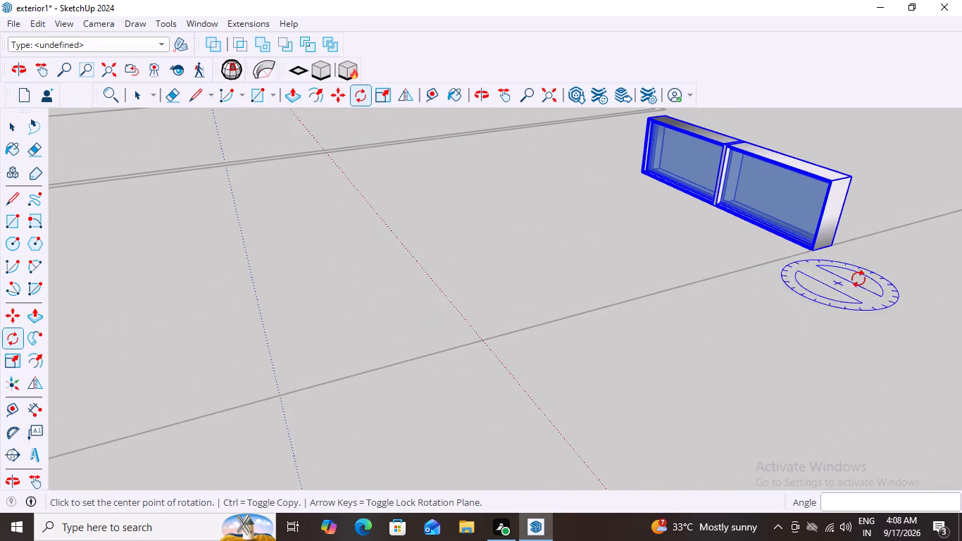
scroll(869, 275, up, 3)
scroll(742, 289, down, 2)
middle_drag(708, 300, 622, 301)
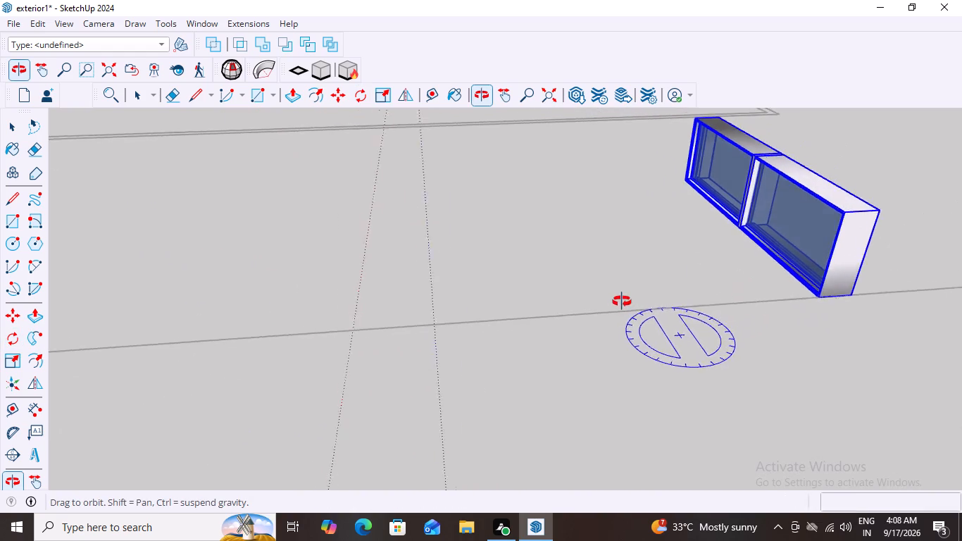
middle_drag(622, 301, 598, 275)
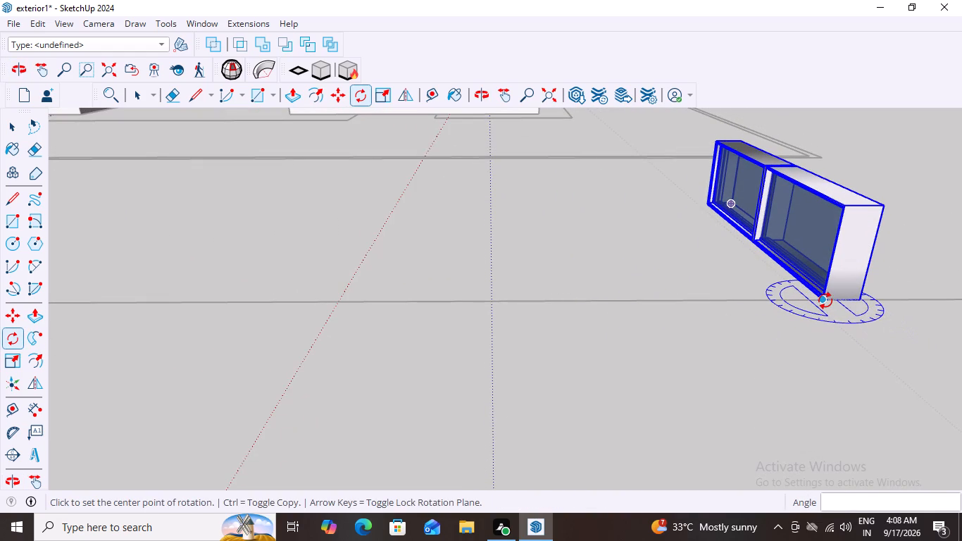
click(821, 302)
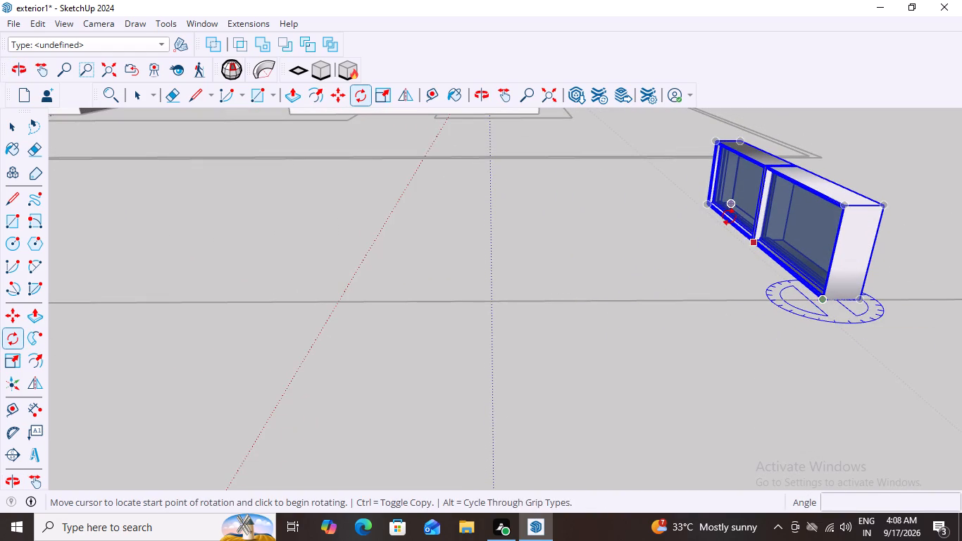
click(710, 201)
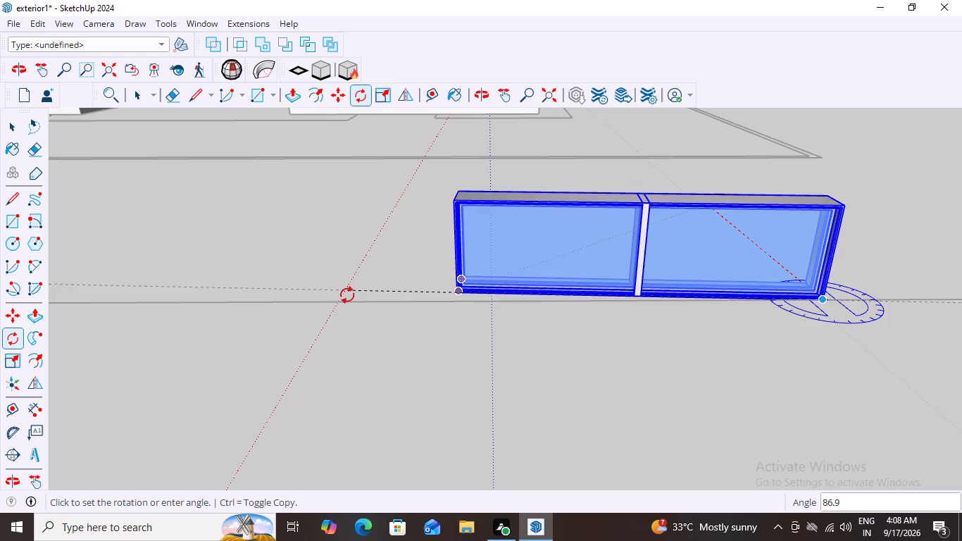
text(90)
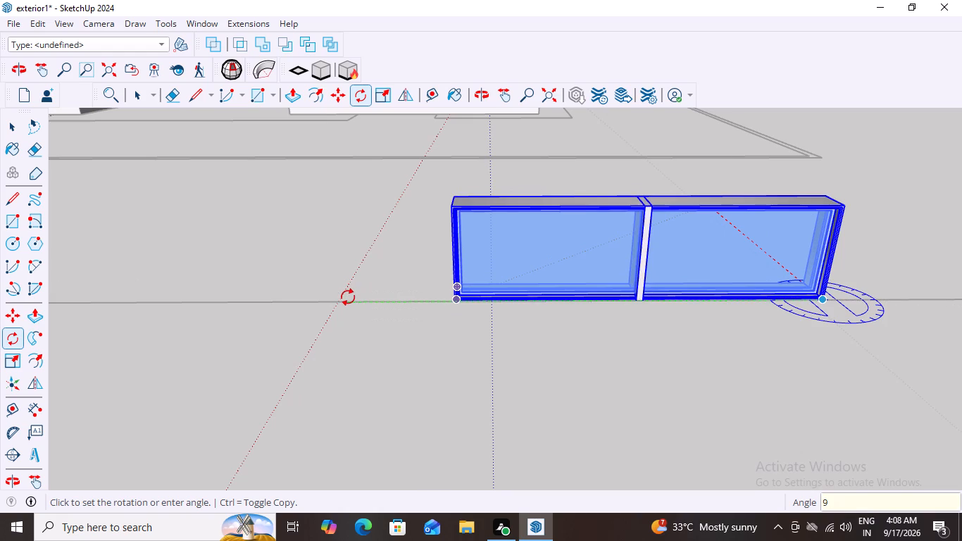
key(Return)
key(space)
Move the two-pane window by its bottom corner about 13.7 m into the opening of the roofed house's recessed wall.
scroll(479, 366, down, 3)
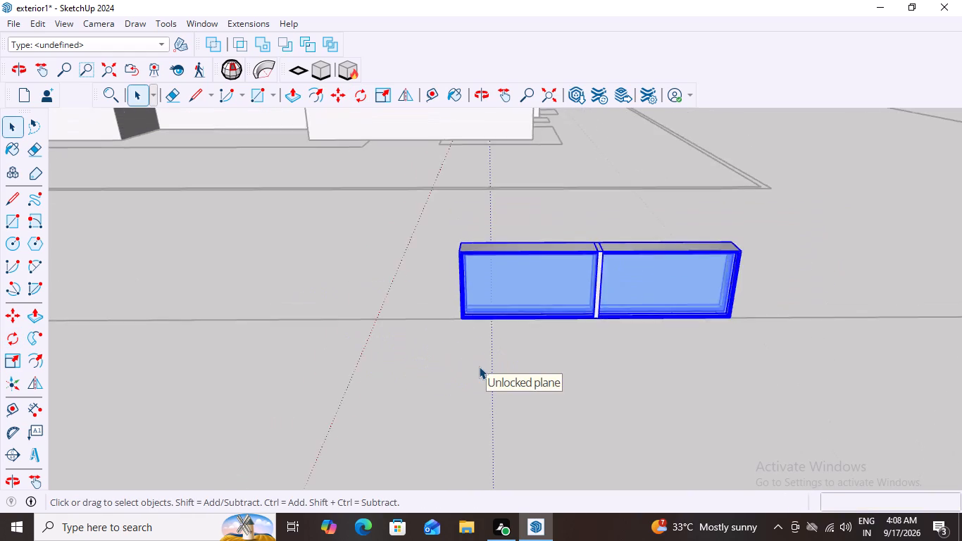
scroll(479, 366, down, 7)
key(m)
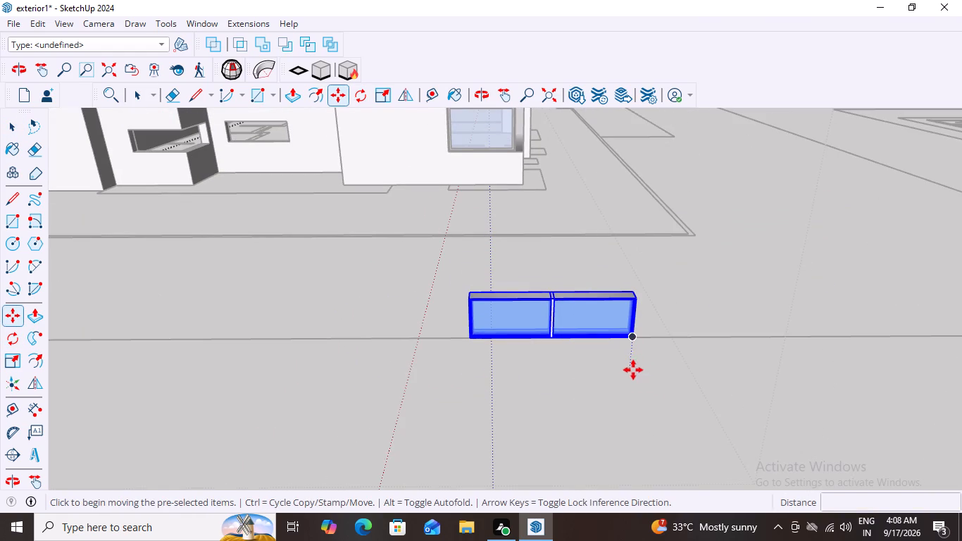
scroll(629, 370, up, 12)
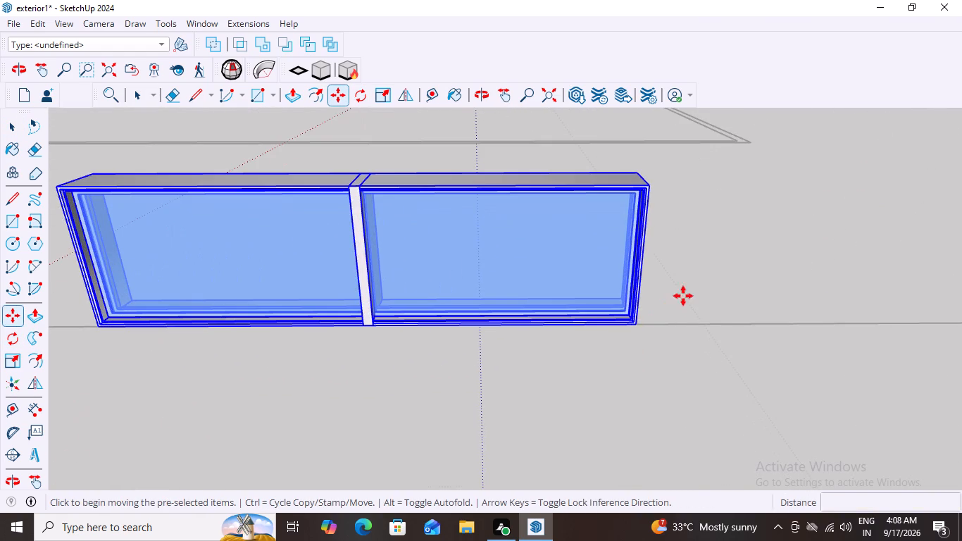
click(638, 330)
scroll(505, 318, down, 13)
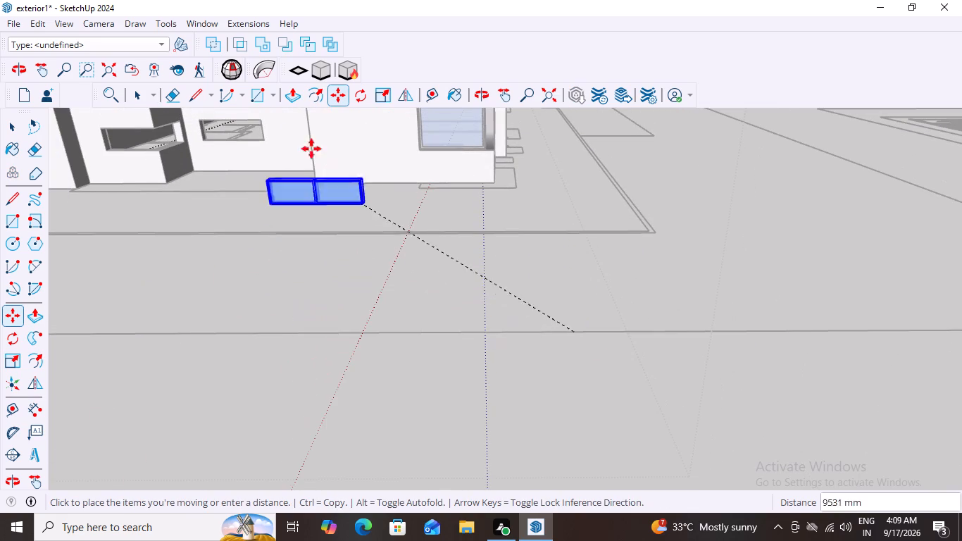
middle_drag(270, 207, 338, 257)
scroll(340, 251, down, 7)
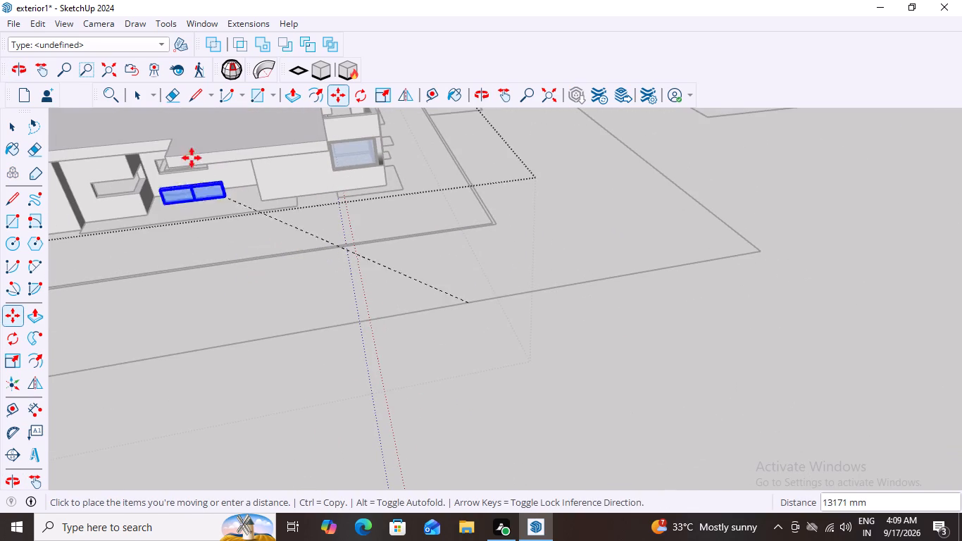
middle_drag(229, 191, 225, 98)
scroll(220, 195, up, 3)
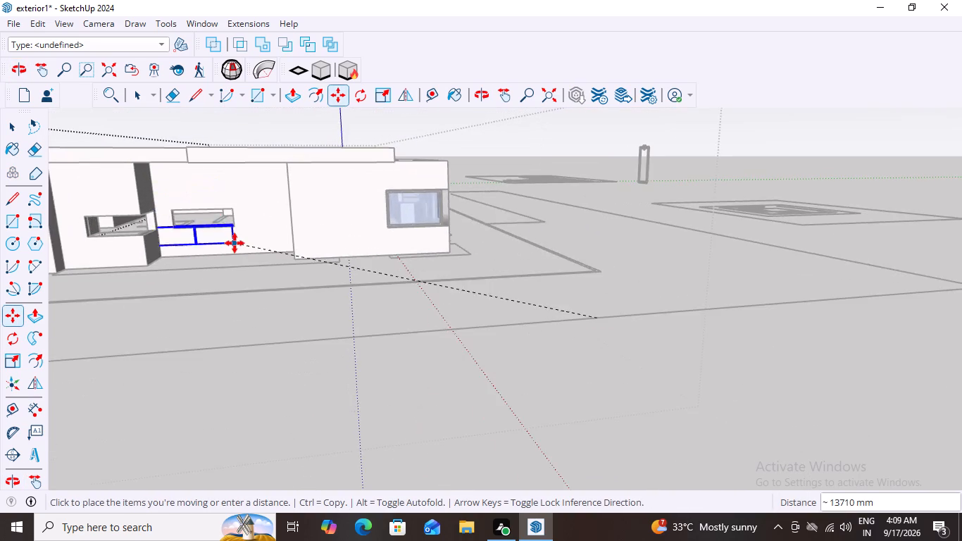
scroll(235, 243, up, 6)
middle_drag(243, 266, 258, 320)
scroll(254, 292, down, 12)
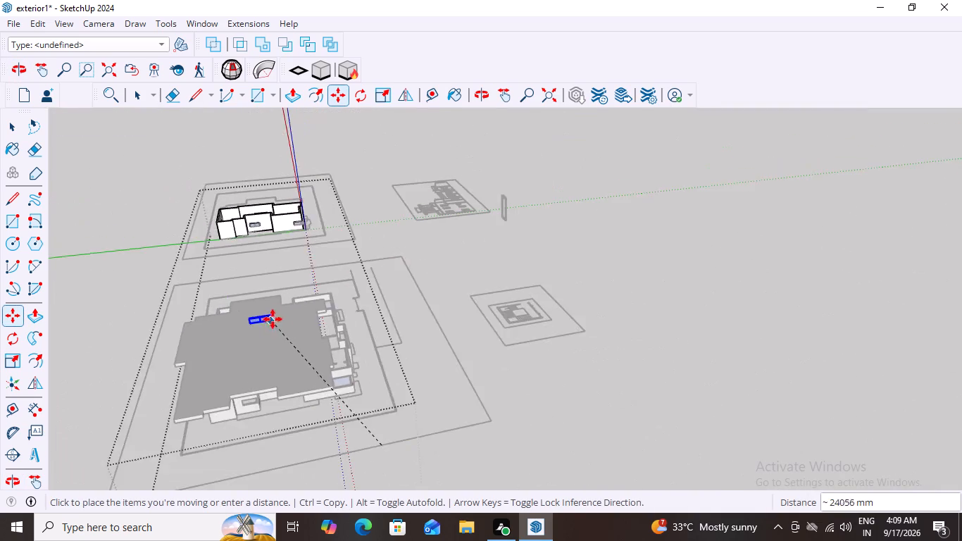
scroll(273, 319, down, 4)
scroll(268, 418, up, 8)
middle_drag(283, 384, 261, 318)
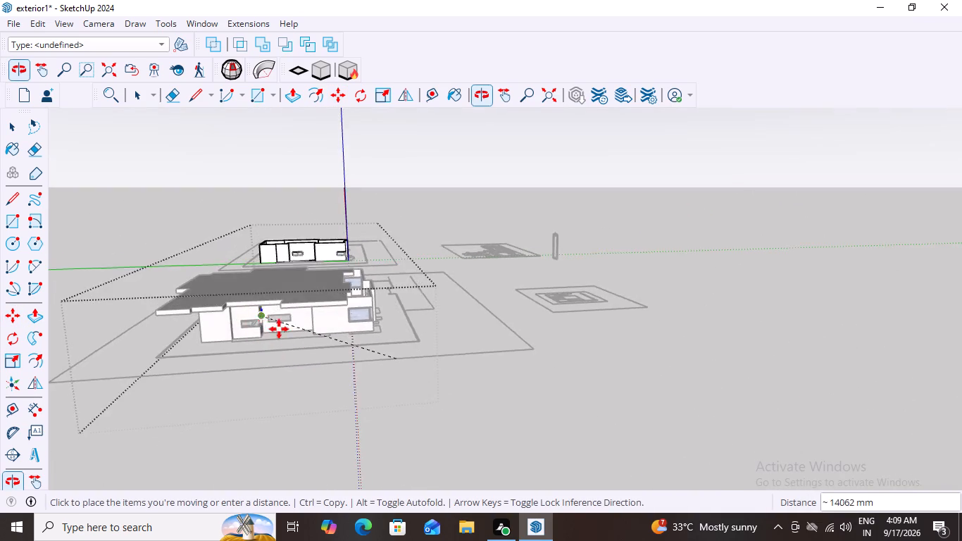
scroll(285, 334, up, 20)
scroll(285, 334, up, 3)
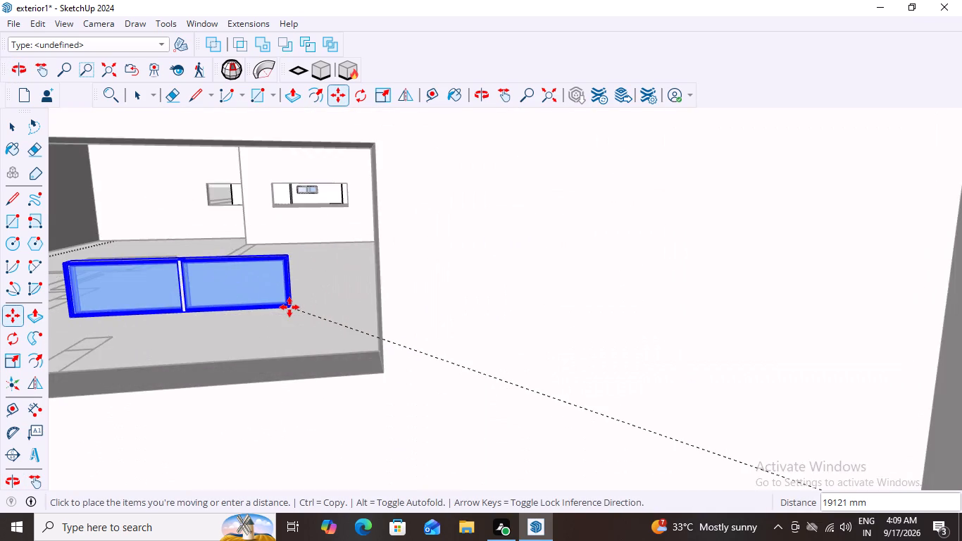
scroll(289, 307, down, 7)
scroll(316, 325, up, 3)
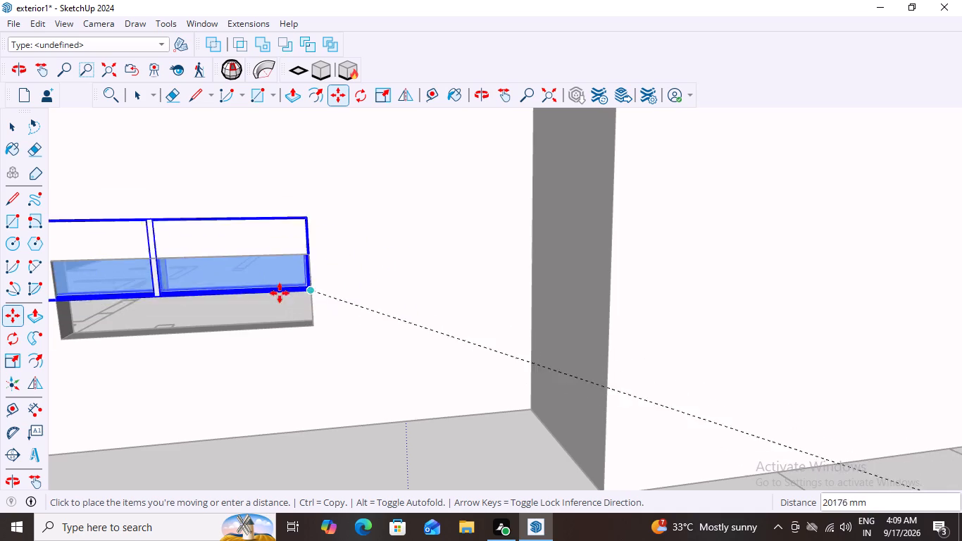
scroll(313, 324, up, 3)
click(314, 326)
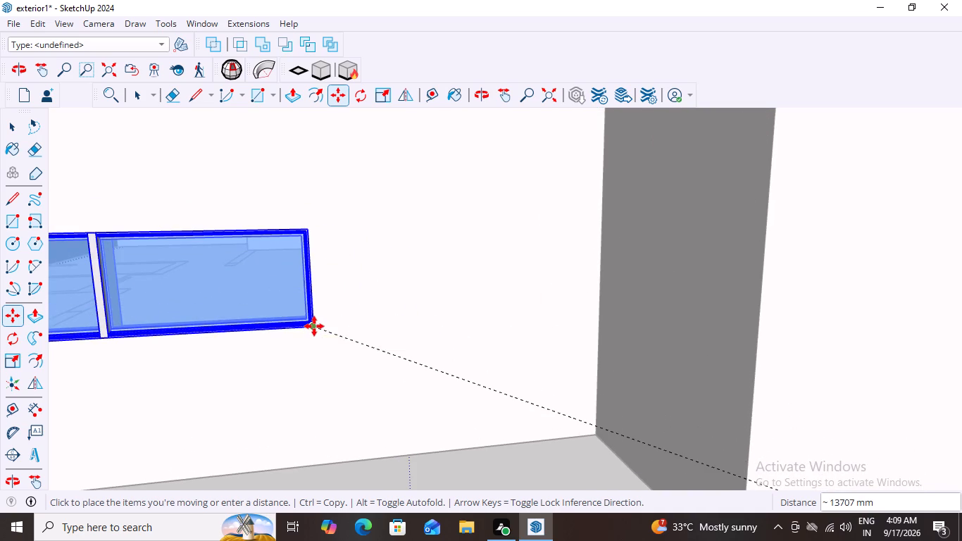
Scale the two-pane window along the green axis to about 0.80 so its width fits the recessed wall's opening.
key(s)
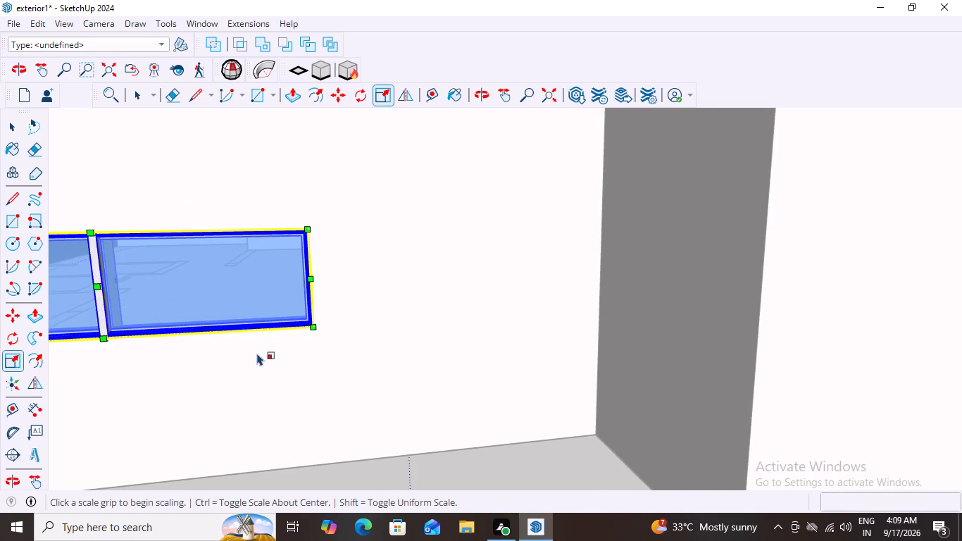
scroll(235, 352, down, 12)
scroll(111, 361, up, 3)
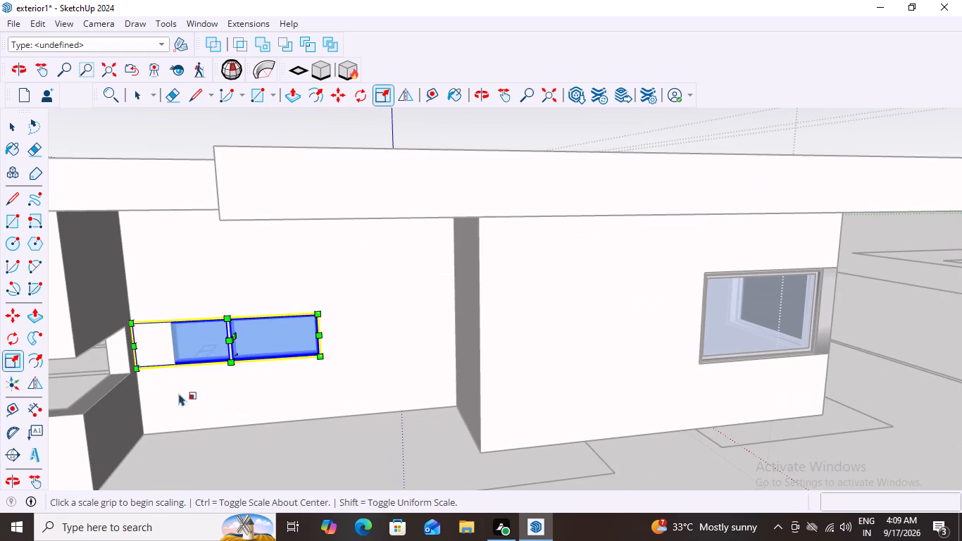
scroll(159, 347, up, 1)
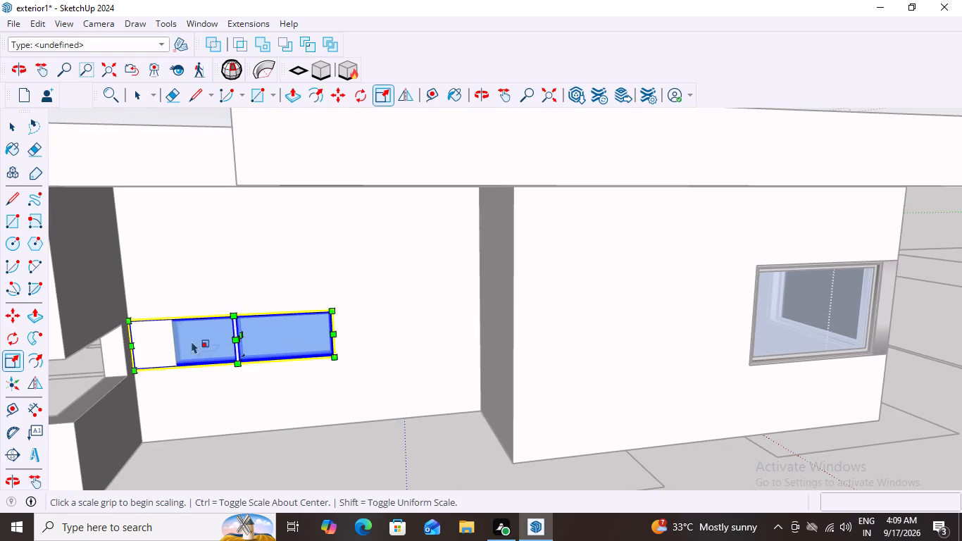
middle_drag(163, 344, 144, 354)
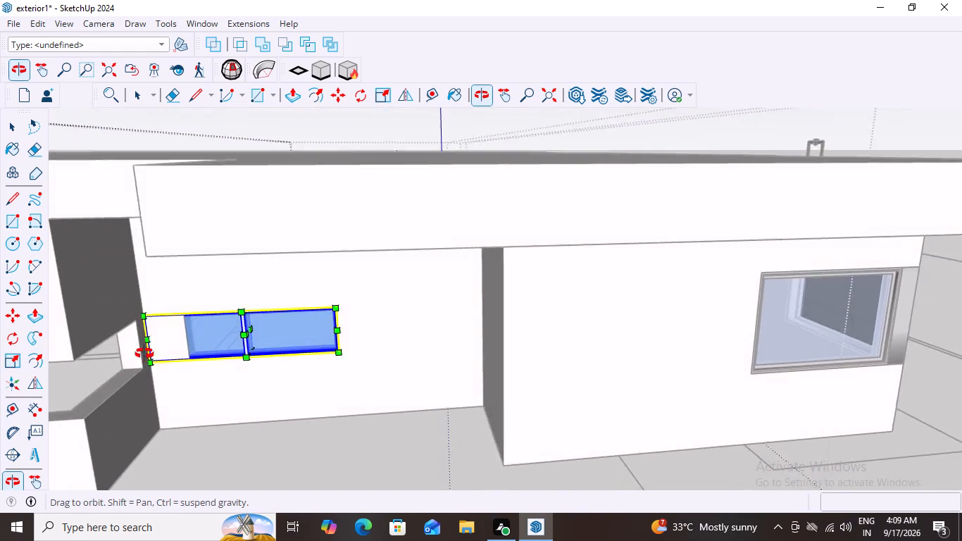
middle_drag(144, 354, 103, 342)
scroll(199, 330, up, 7)
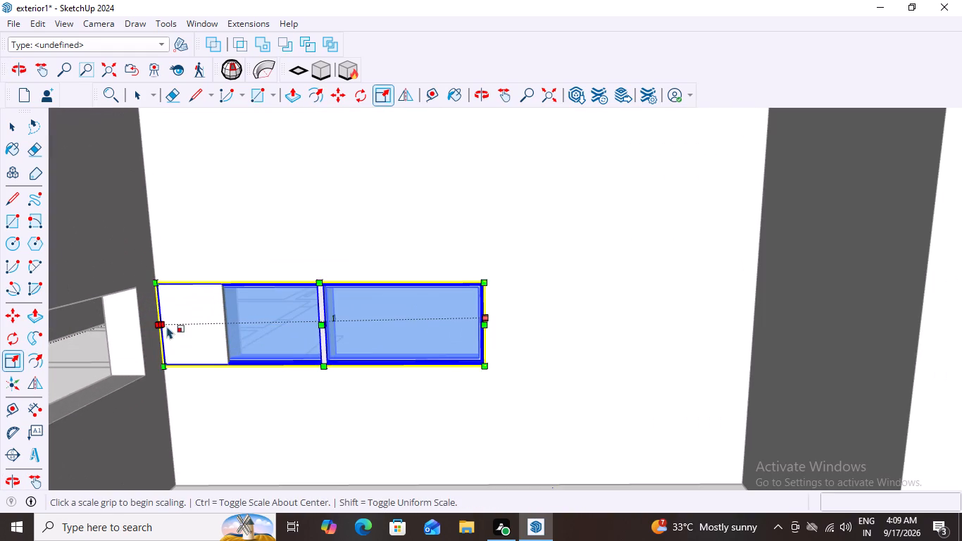
drag(175, 321, 213, 325)
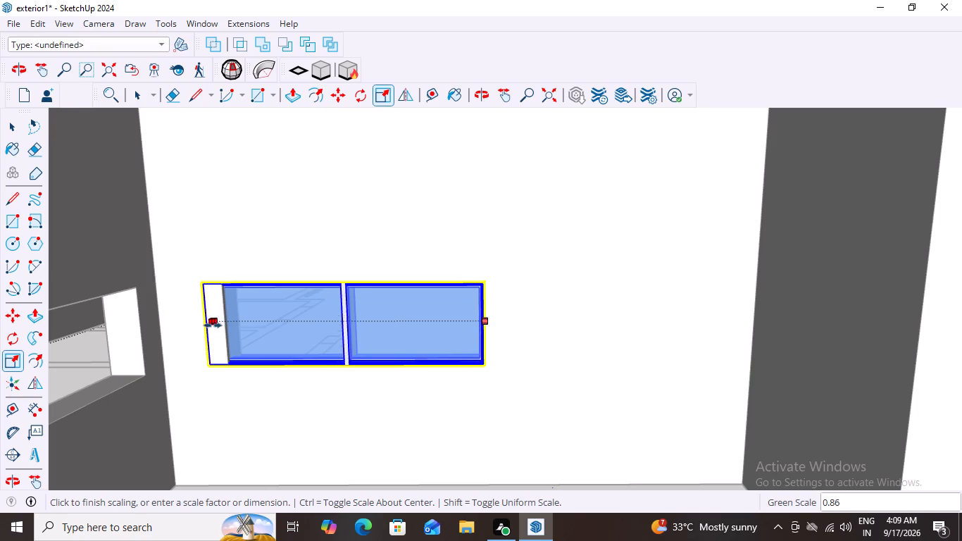
drag(213, 325, 232, 338)
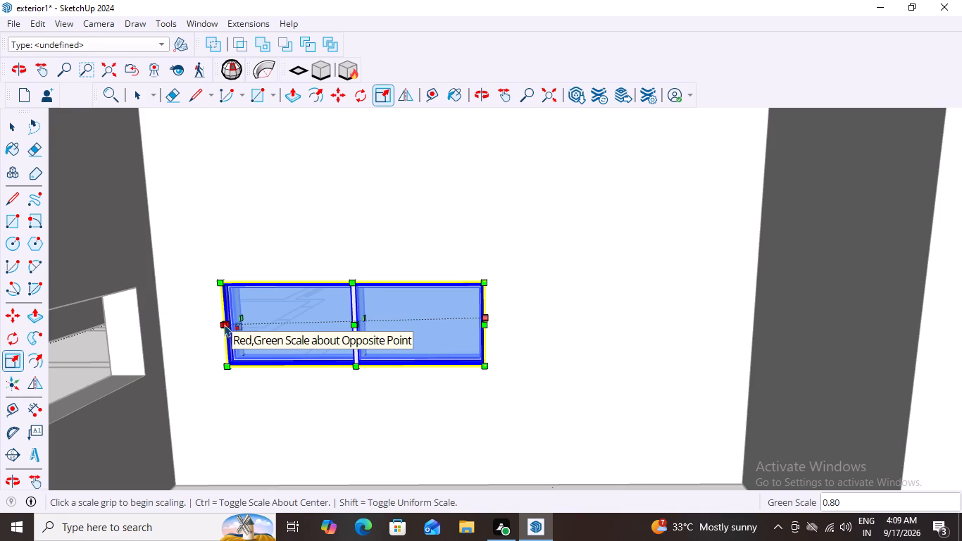
click(224, 324)
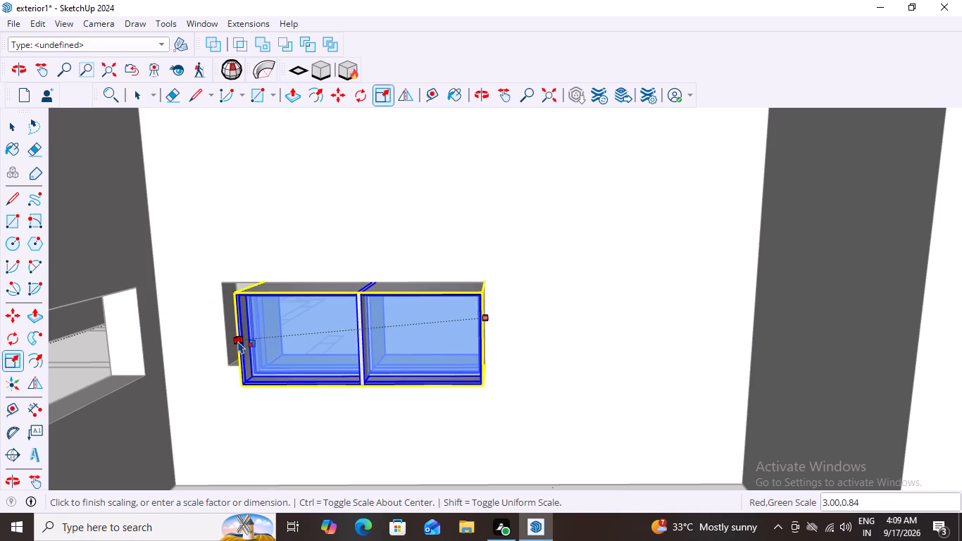
key(Escape)
middle_drag(351, 397, 420, 337)
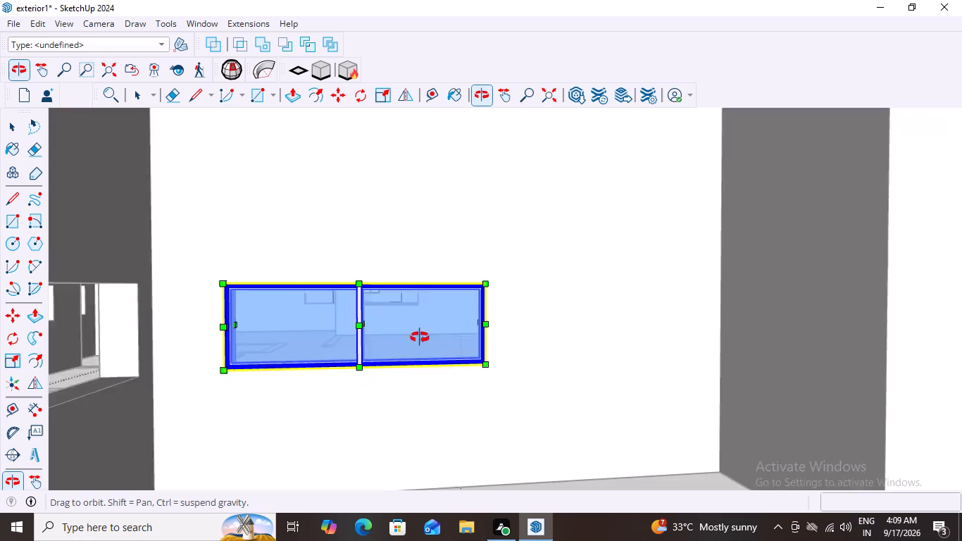
middle_drag(420, 337, 265, 414)
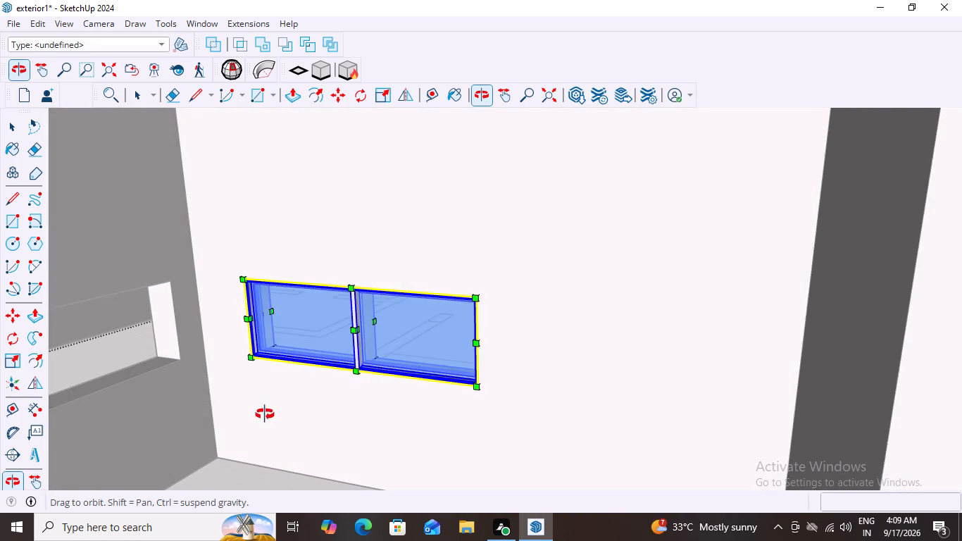
middle_drag(265, 414, 265, 413)
drag(263, 313, 270, 314)
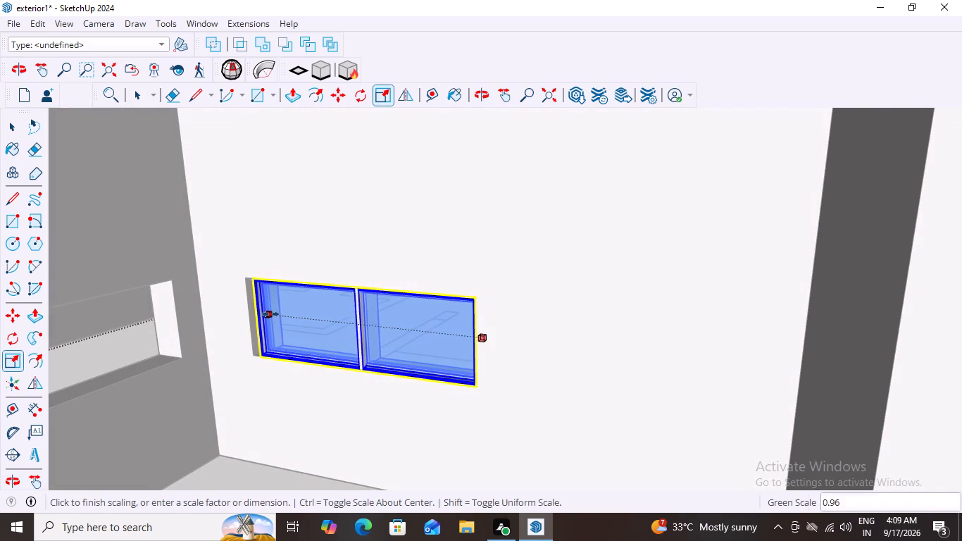
drag(270, 314, 257, 313)
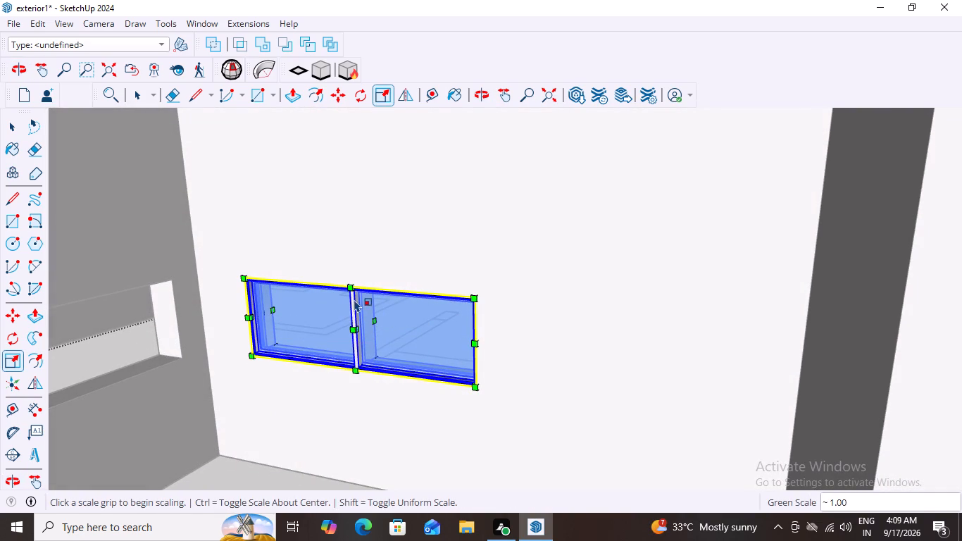
Scale the two-pane window's depth along the red axis to about 0.57, keeping its height at 1.00.
middle_drag(319, 309, 484, 201)
middle_drag(380, 309, 404, 282)
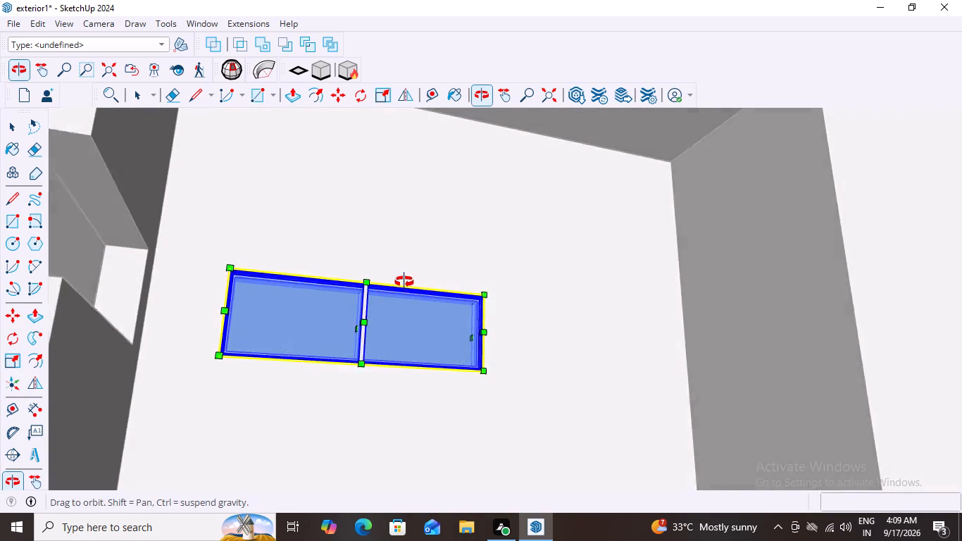
middle_drag(404, 282, 447, 304)
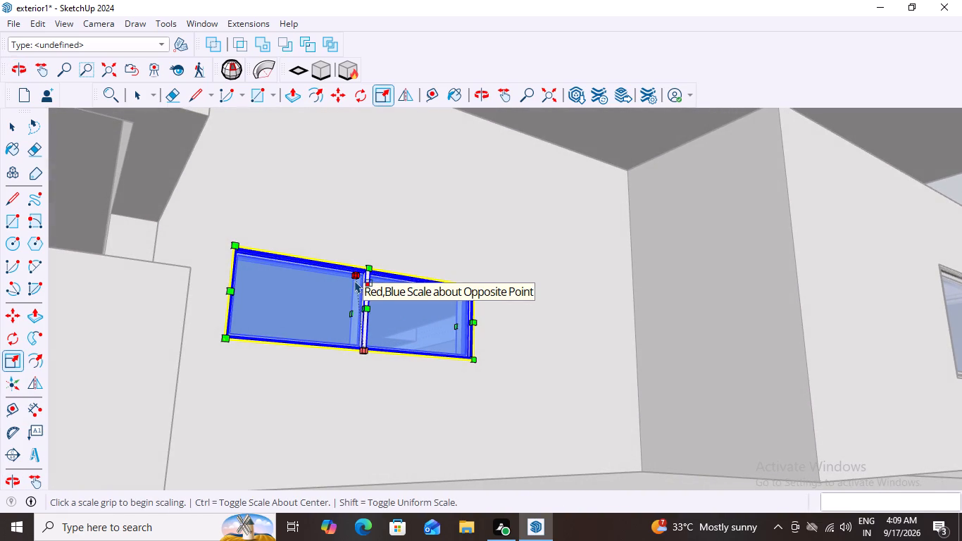
click(355, 280)
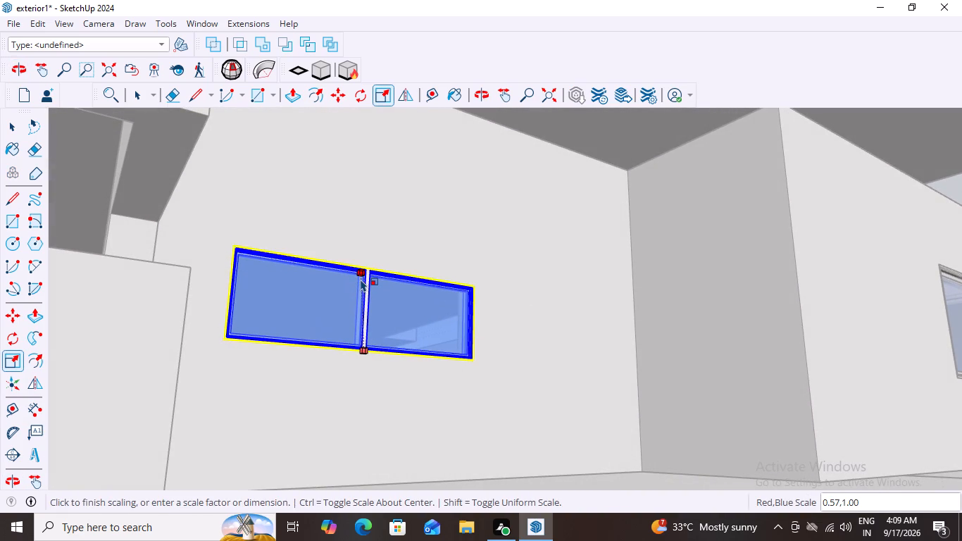
click(361, 279)
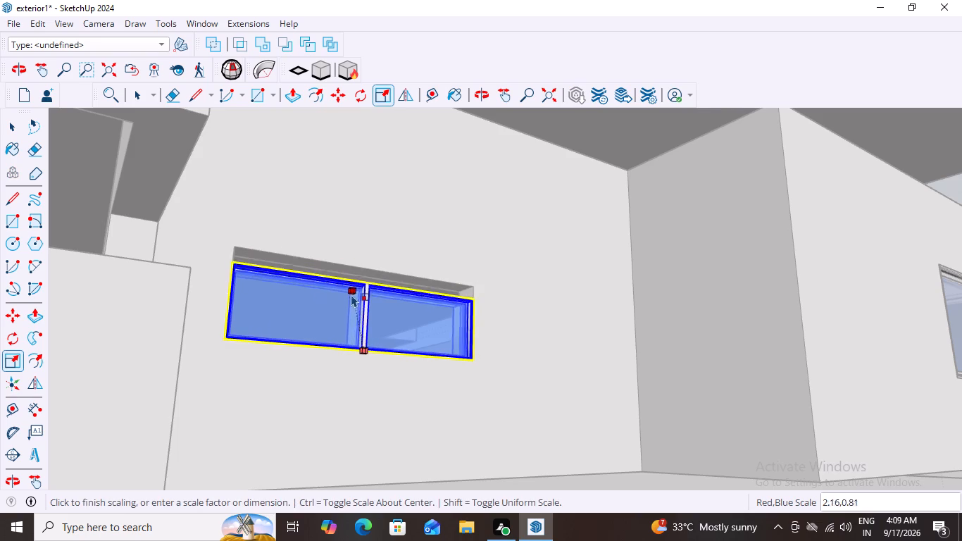
click(361, 273)
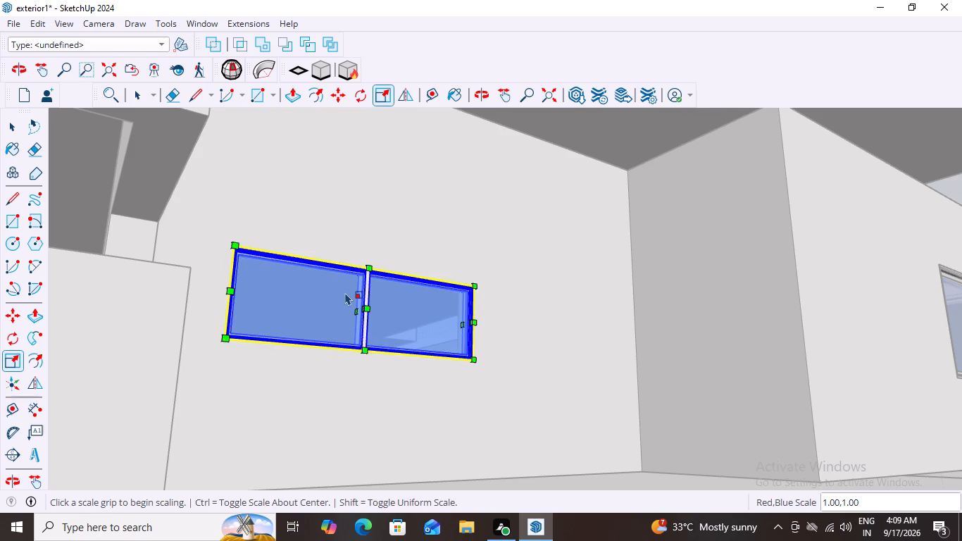
key(space)
scroll(313, 345, down, 8)
middle_drag(316, 383, 265, 431)
scroll(298, 403, down, 3)
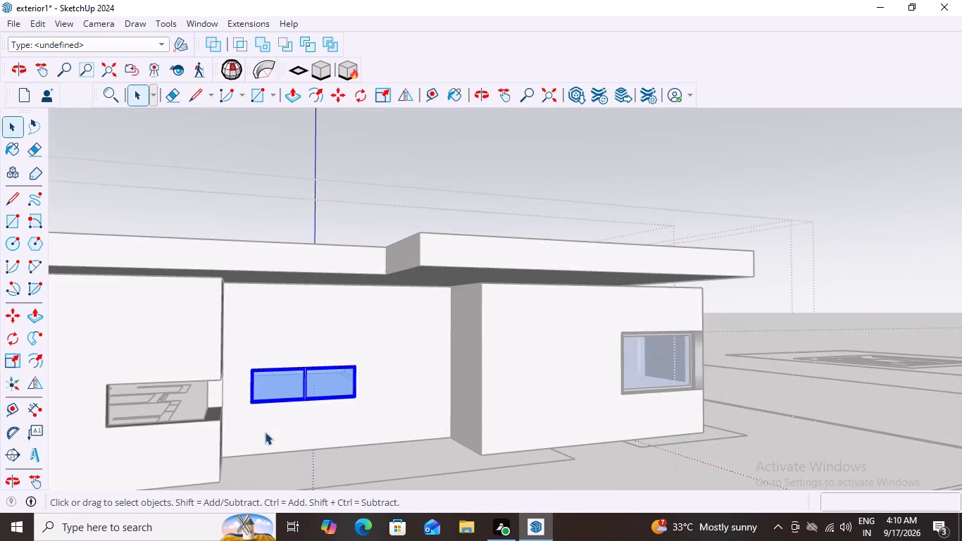
Close the house groups open for editing after fitting the two-pane window.
middle_drag(306, 397, 303, 444)
scroll(359, 344, down, 5)
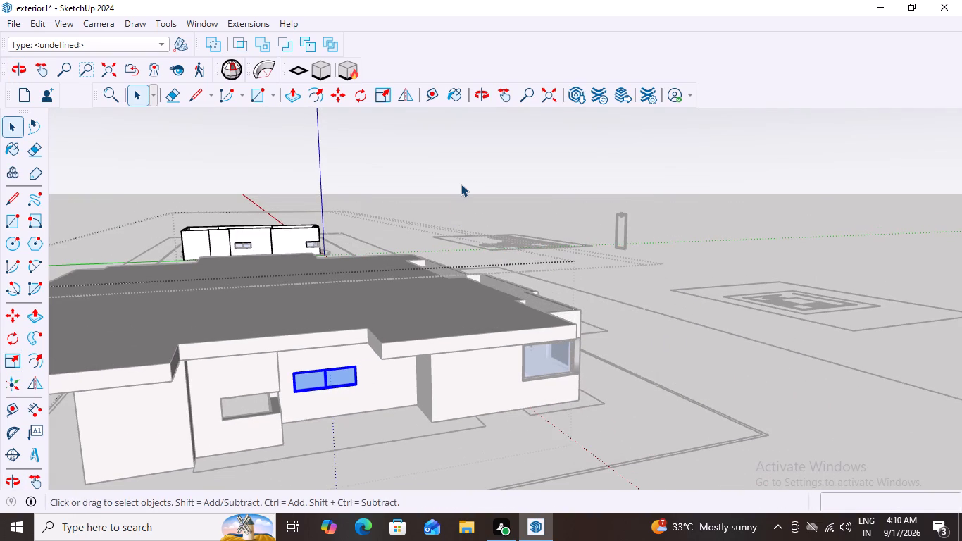
double_click(463, 178)
scroll(550, 213, down, 8)
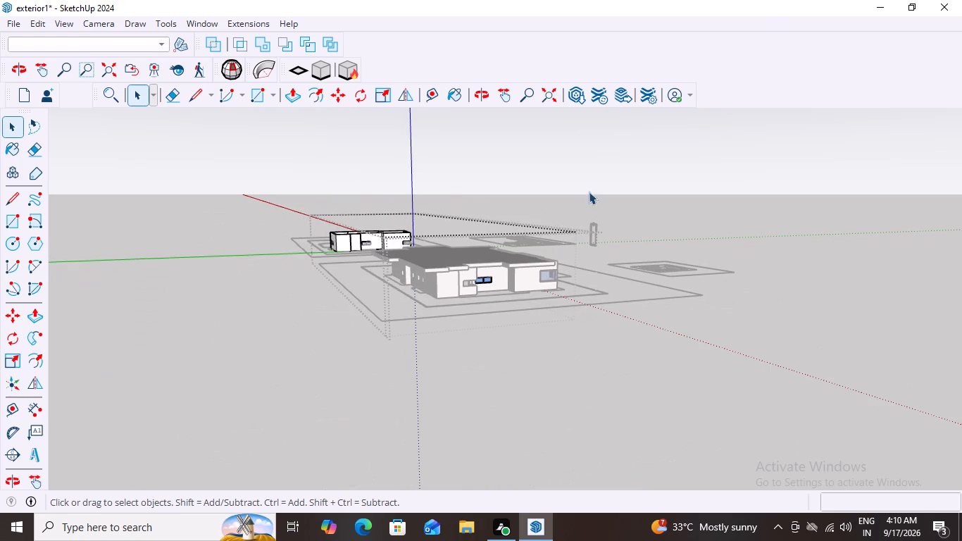
triple_click(597, 164)
click(597, 164)
middle_drag(531, 287, 484, 294)
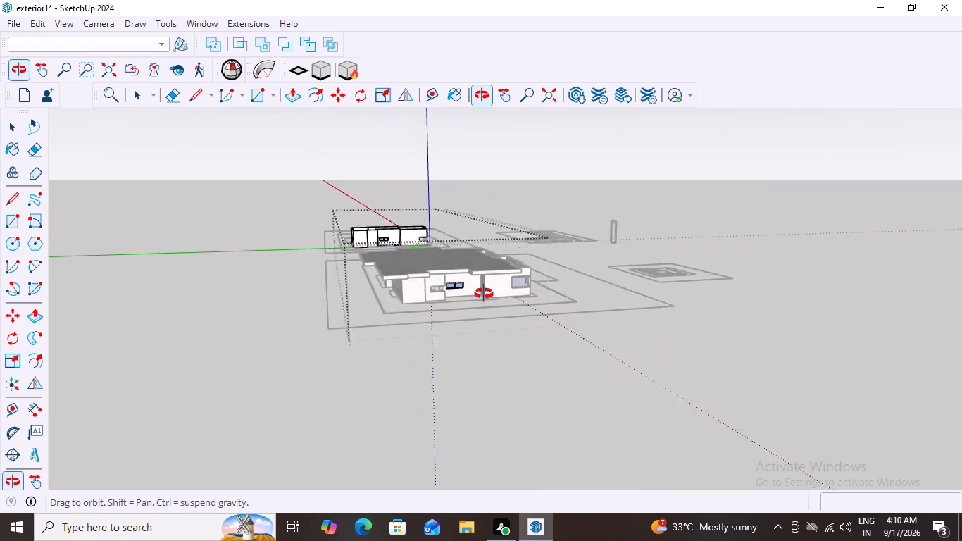
middle_drag(484, 294, 473, 294)
scroll(404, 318, up, 15)
middle_drag(435, 283, 393, 297)
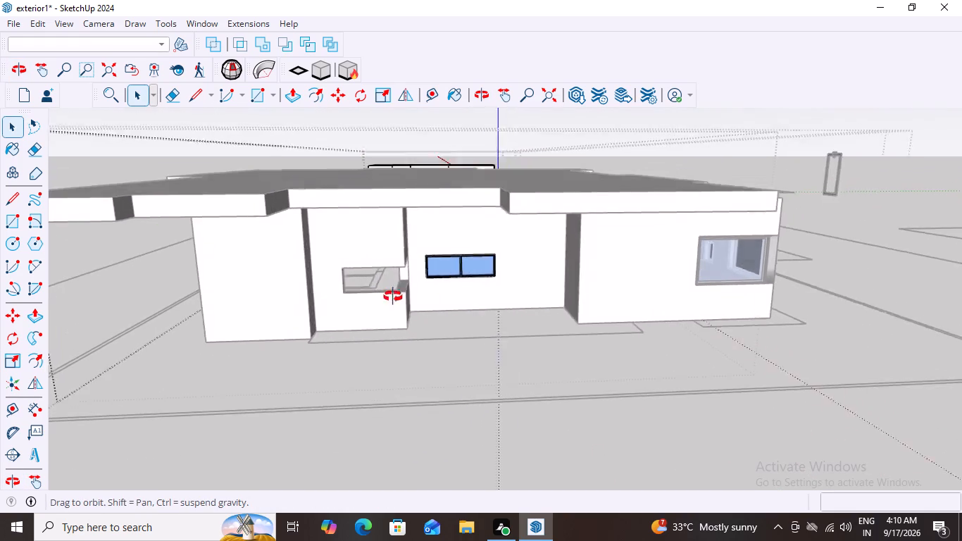
middle_drag(393, 297, 262, 287)
scroll(357, 260, up, 3)
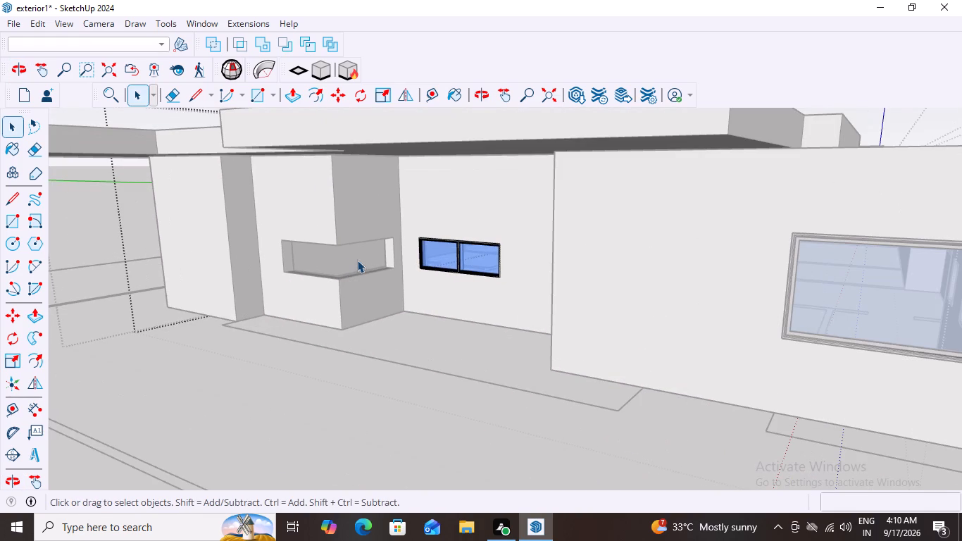
scroll(346, 300, down, 15)
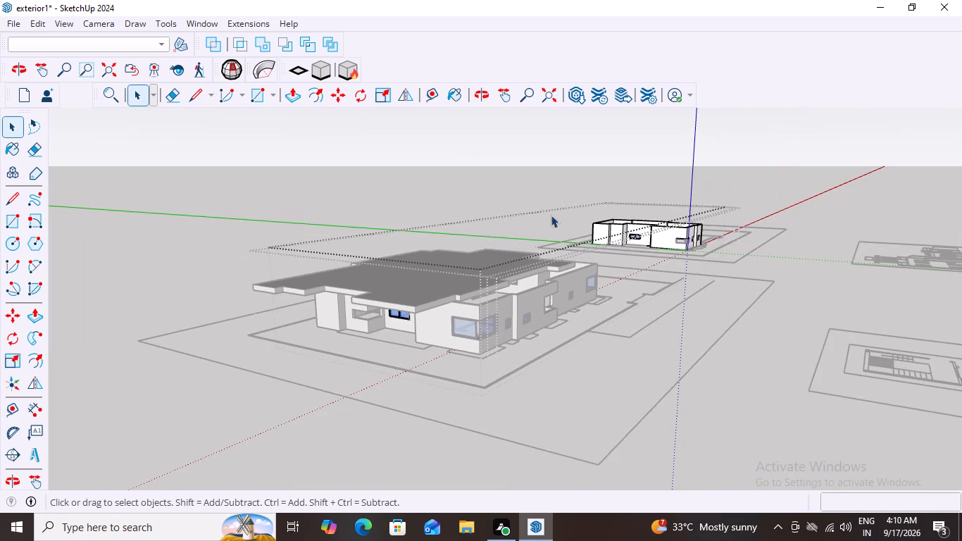
click(569, 144)
click(553, 144)
click(544, 148)
Examine the roofed house's recessed wall, its two-pane window and the empty corner opening beside it.
scroll(360, 354, up, 3)
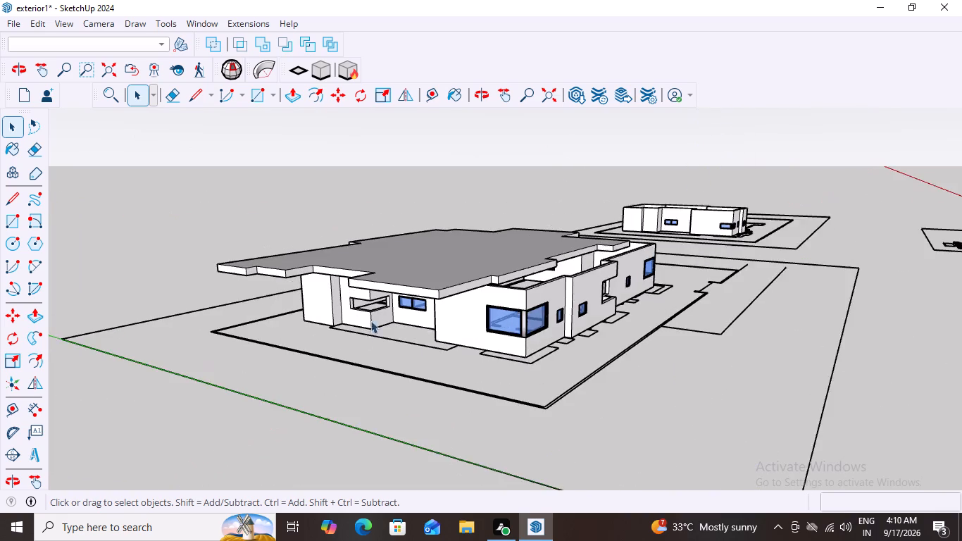
scroll(370, 321, up, 10)
scroll(469, 306, up, 1)
middle_drag(469, 306, 434, 323)
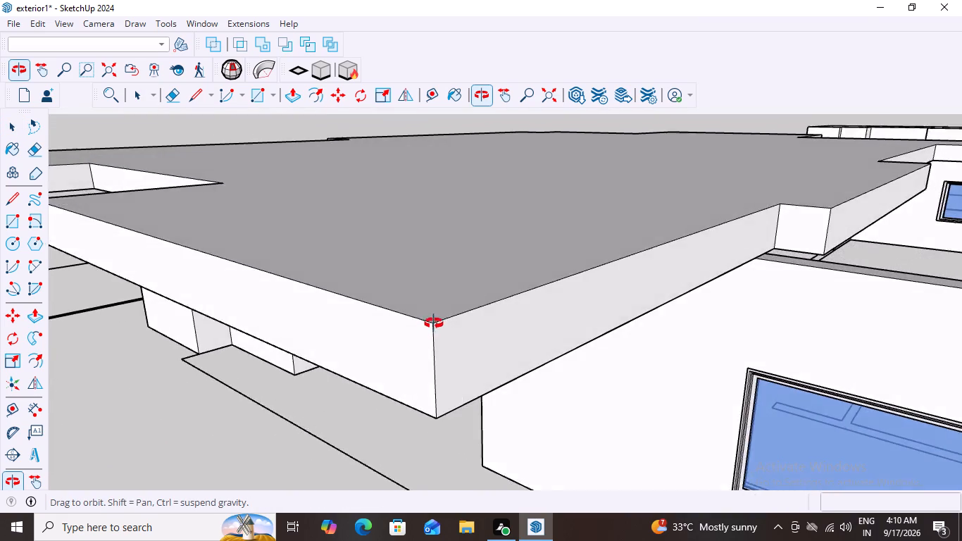
middle_drag(434, 323, 604, 299)
scroll(452, 310, down, 3)
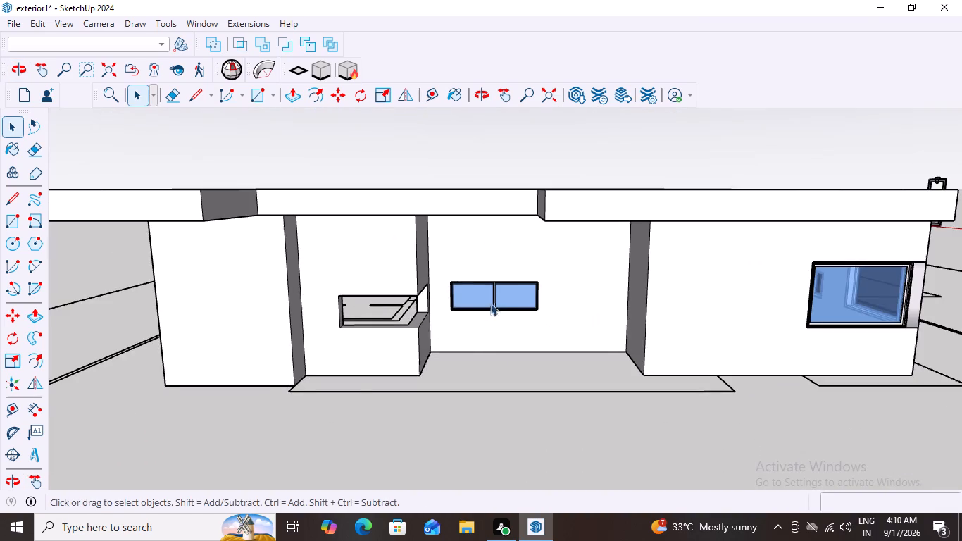
middle_drag(490, 303, 316, 303)
scroll(584, 287, up, 6)
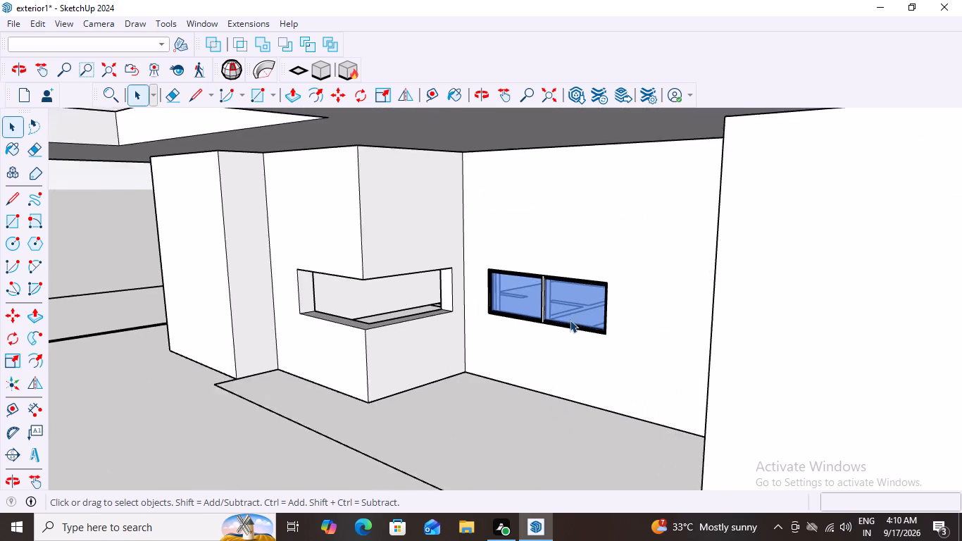
scroll(570, 320, down, 13)
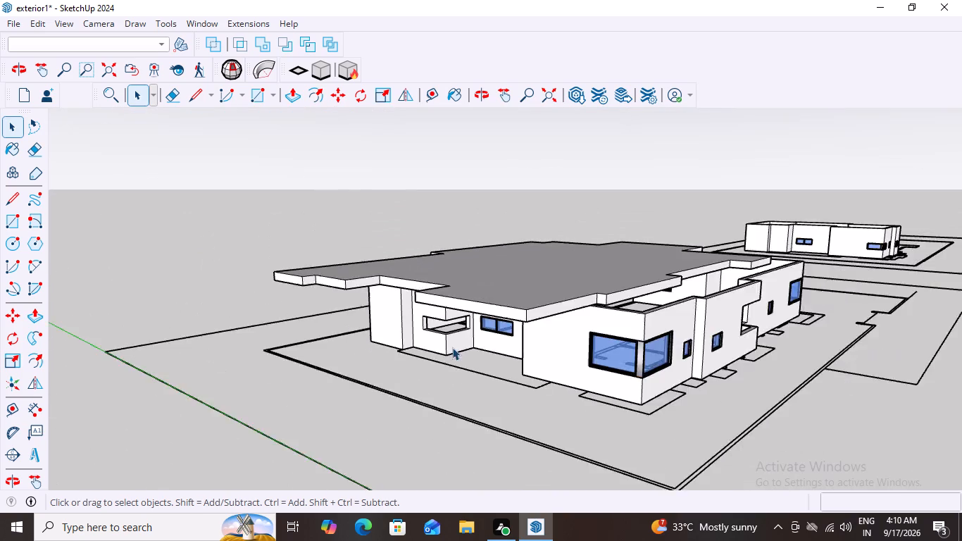
scroll(452, 347, down, 7)
middle_drag(785, 292, 648, 294)
scroll(647, 280, down, 6)
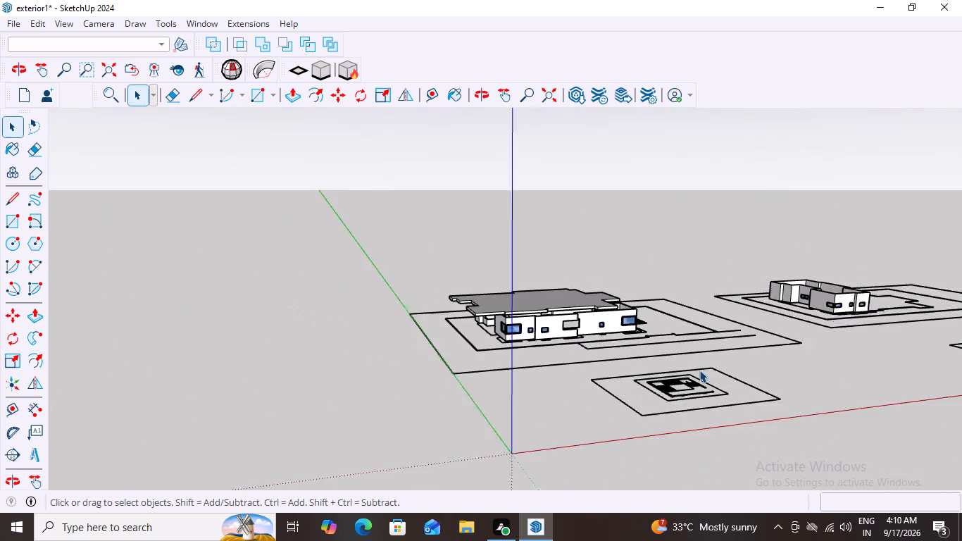
scroll(699, 370, down, 1)
Copy the unroofed house's corner window along the red axis by its bottom corner about 37.7 m to the roofed house's empty corner opening.
scroll(903, 318, up, 20)
scroll(903, 318, up, 5)
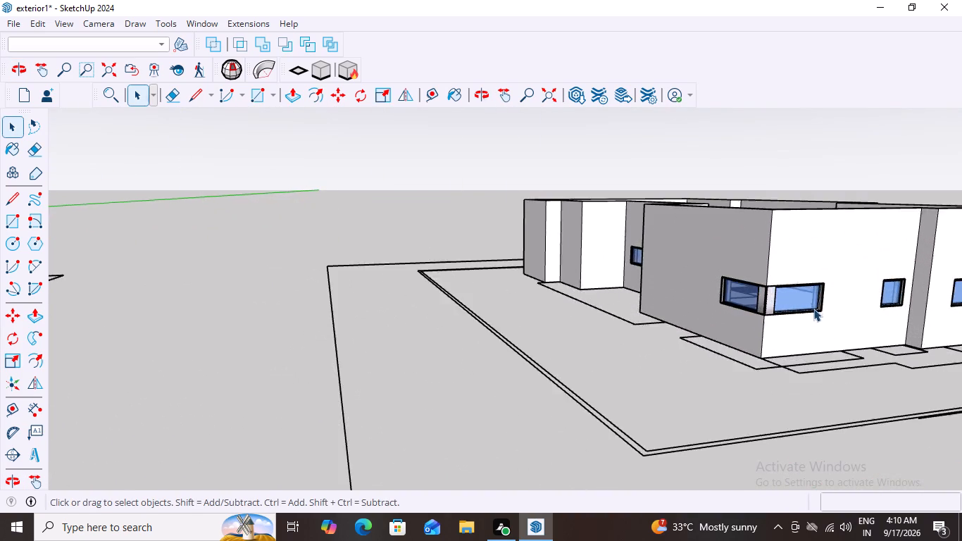
scroll(813, 309, up, 10)
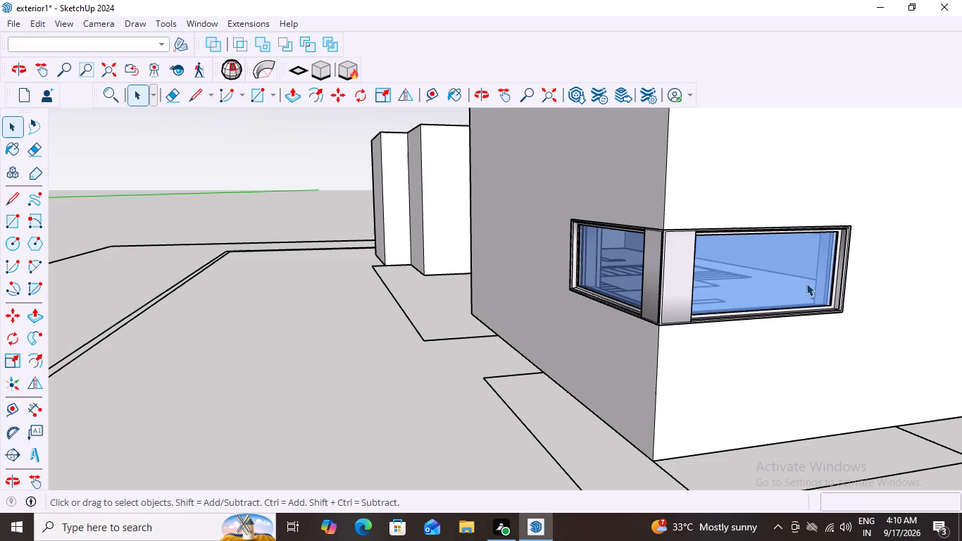
click(806, 282)
double_click(804, 282)
click(804, 282)
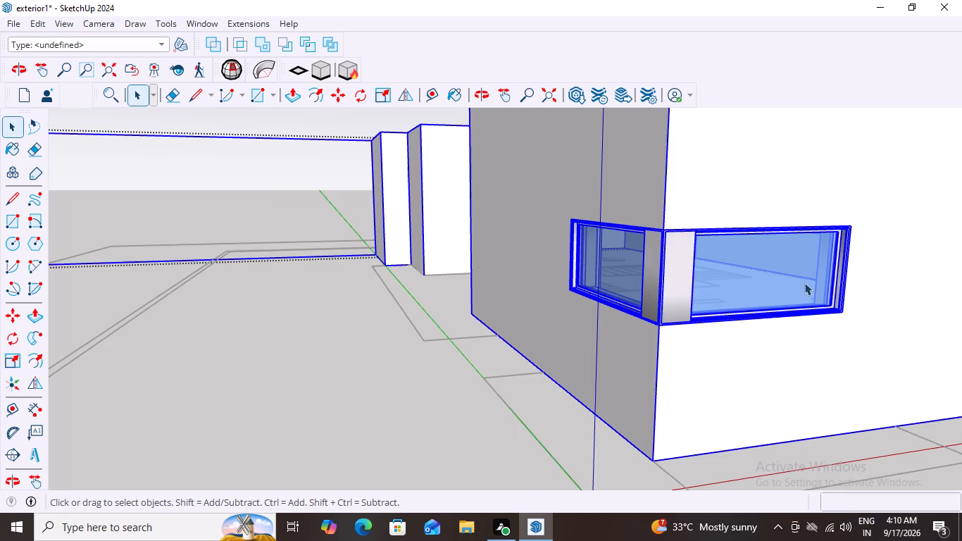
double_click(804, 282)
scroll(804, 282, down, 8)
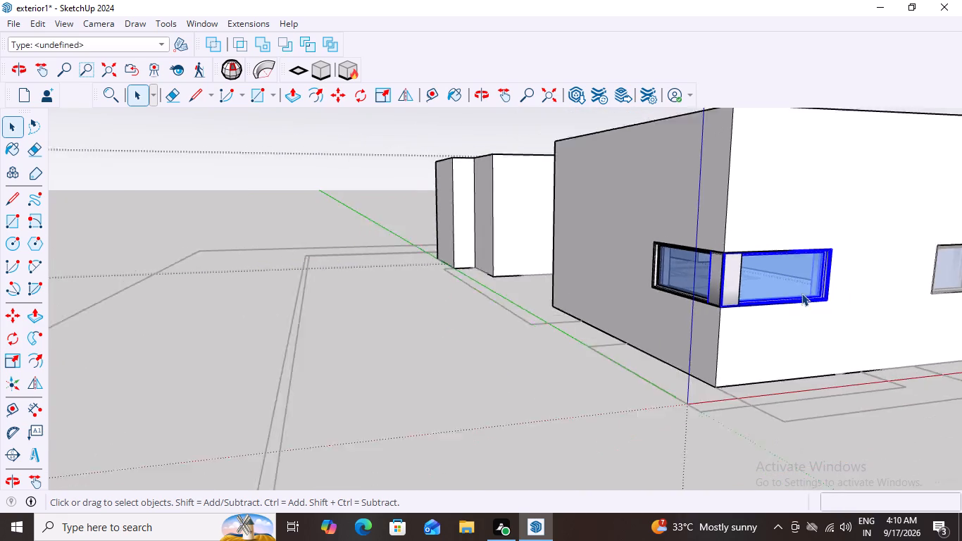
scroll(801, 293, down, 3)
scroll(814, 297, up, 9)
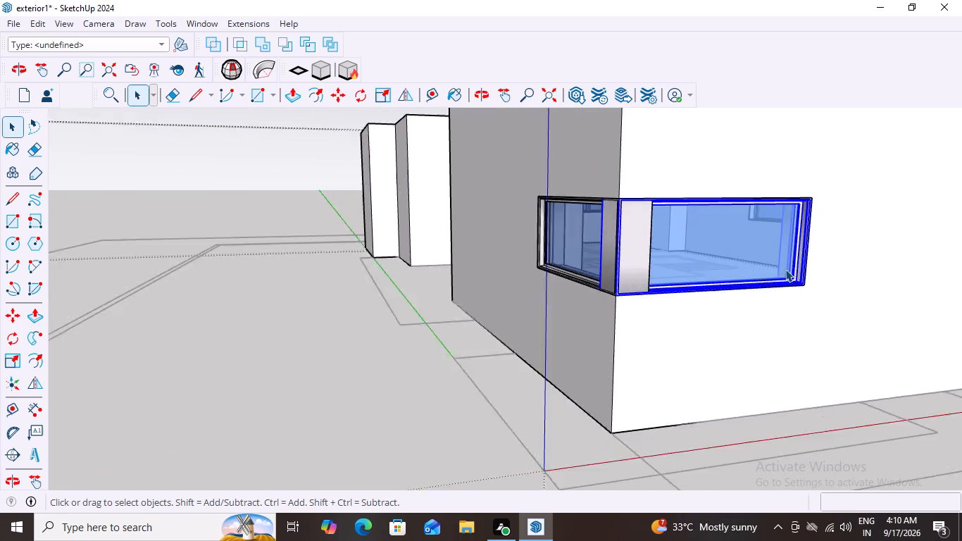
scroll(785, 269, up, 10)
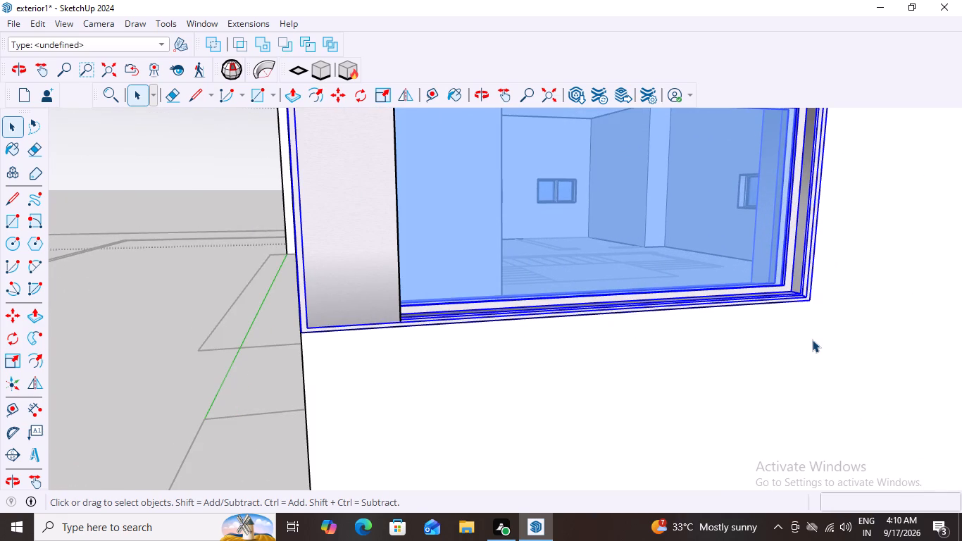
key(m)
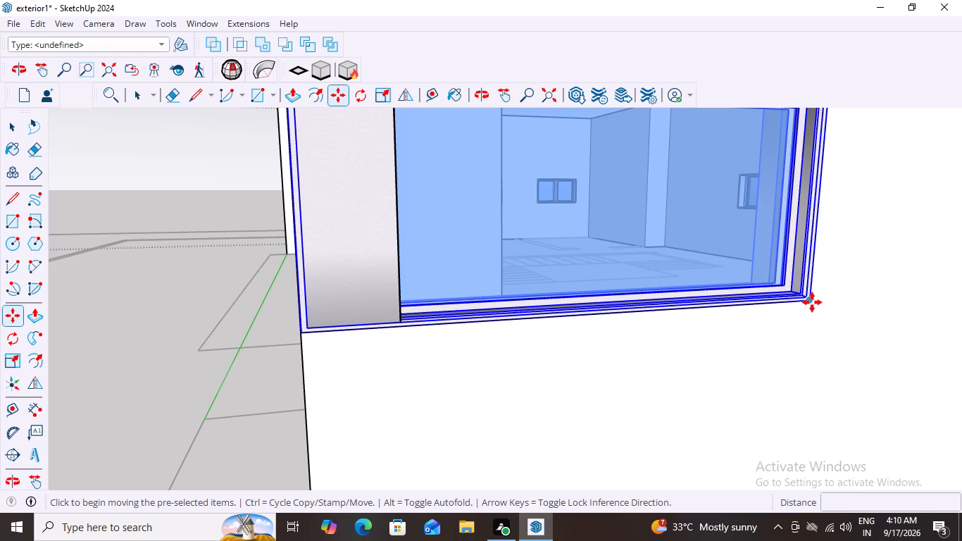
click(812, 302)
scroll(696, 363, down, 2)
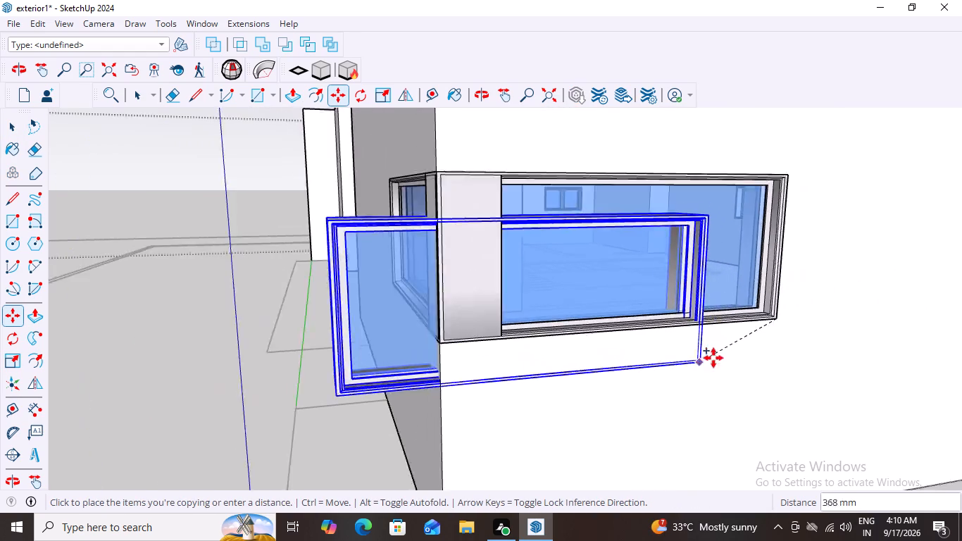
scroll(713, 358, down, 20)
scroll(713, 358, down, 15)
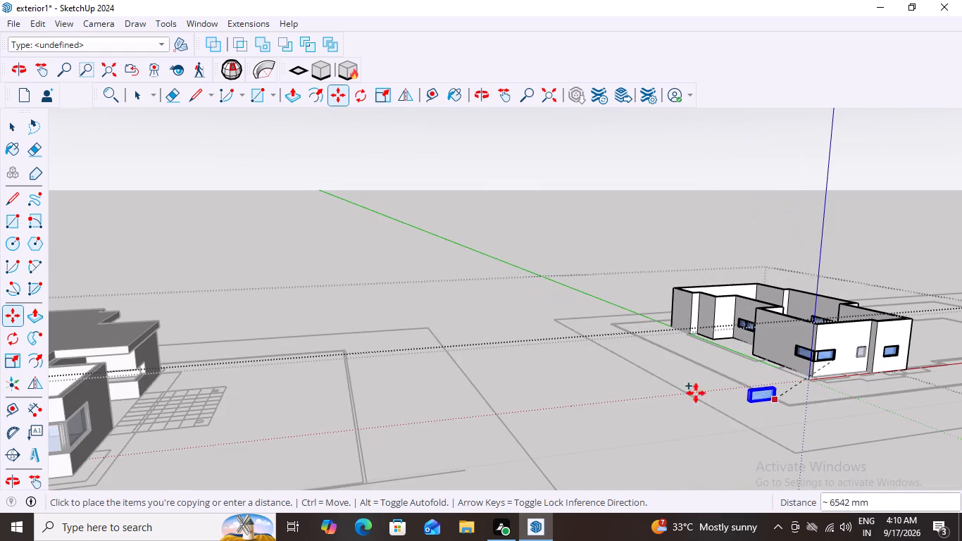
scroll(161, 395, down, 11)
scroll(259, 399, up, 7)
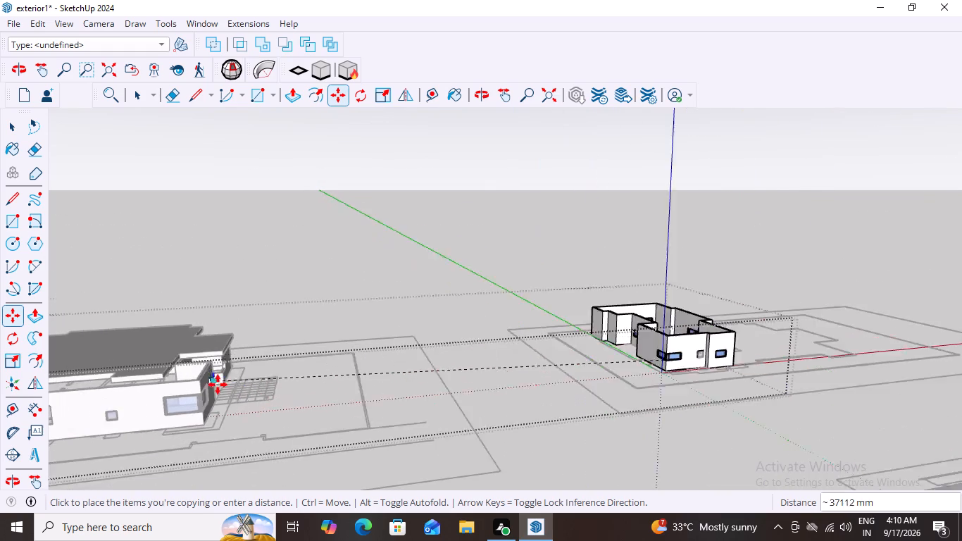
scroll(218, 385, up, 20)
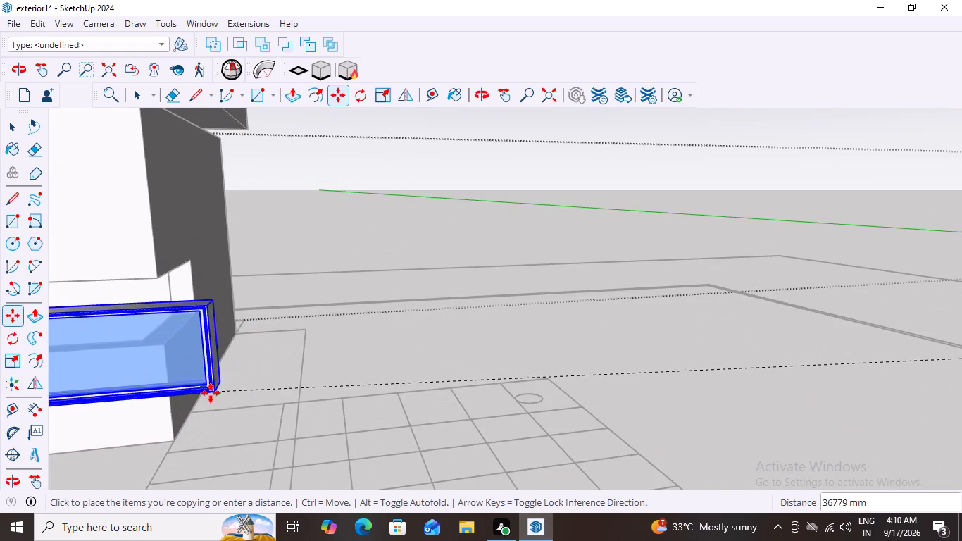
scroll(211, 393, down, 7)
scroll(157, 387, up, 7)
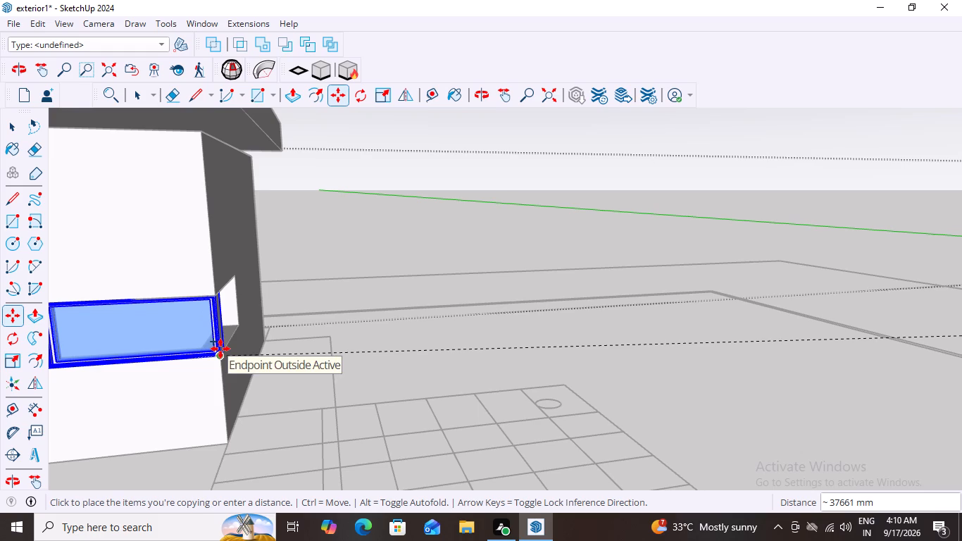
scroll(220, 349, down, 3)
scroll(189, 344, up, 4)
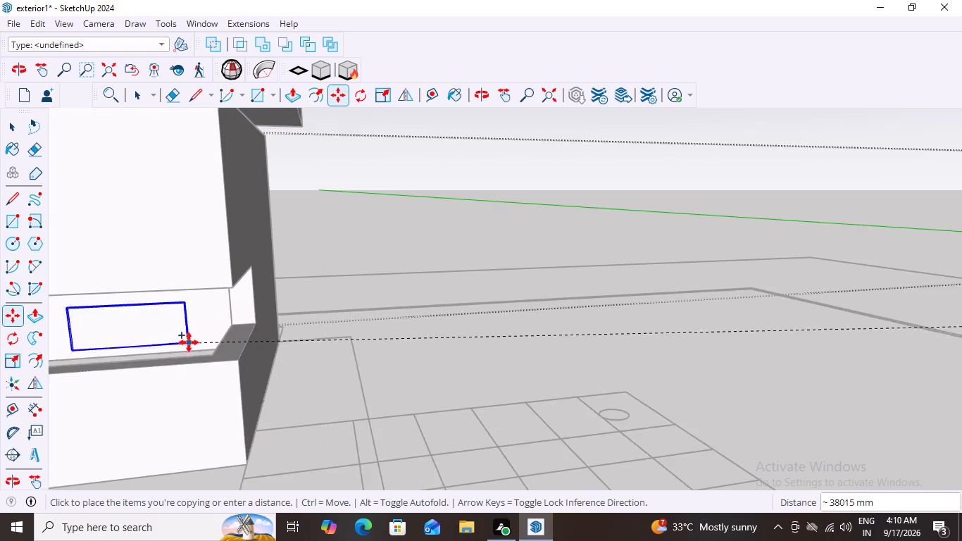
scroll(189, 342, up, 3)
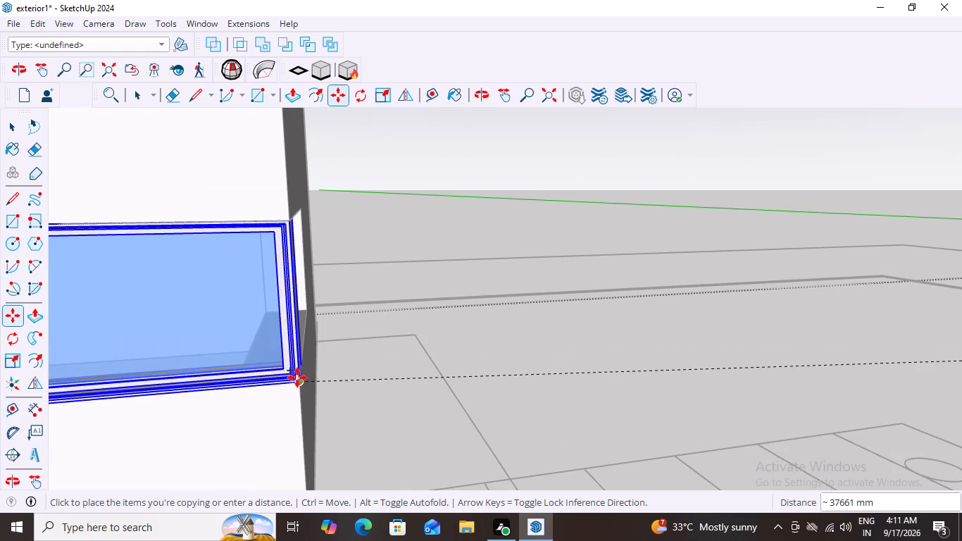
click(298, 382)
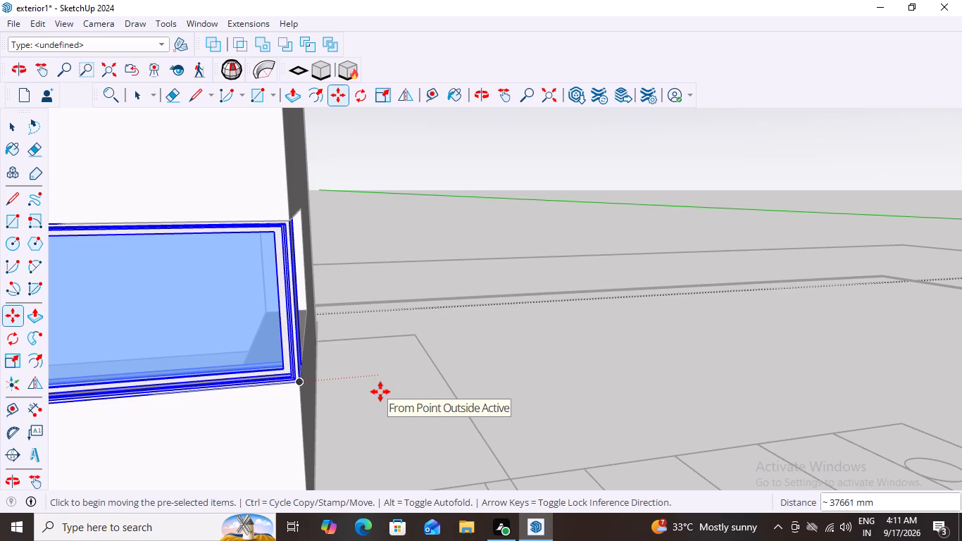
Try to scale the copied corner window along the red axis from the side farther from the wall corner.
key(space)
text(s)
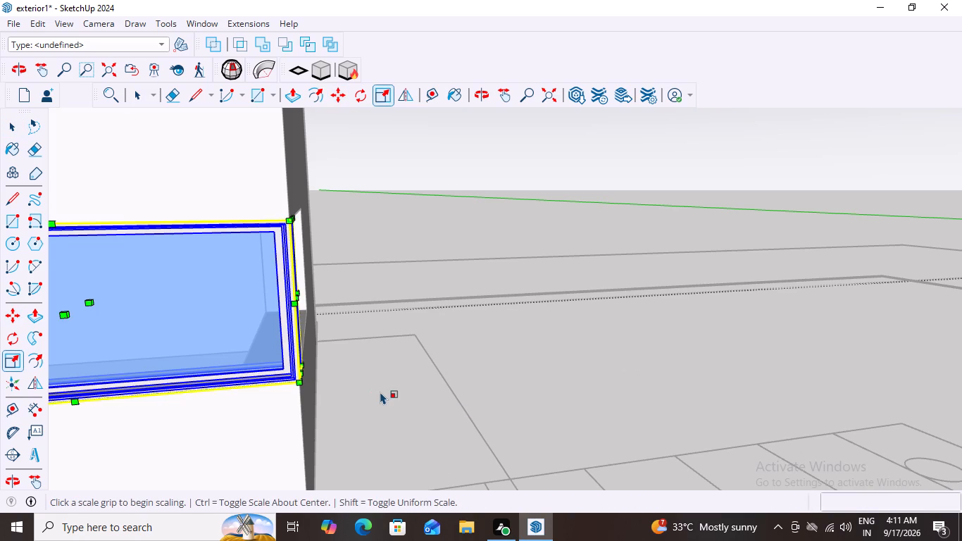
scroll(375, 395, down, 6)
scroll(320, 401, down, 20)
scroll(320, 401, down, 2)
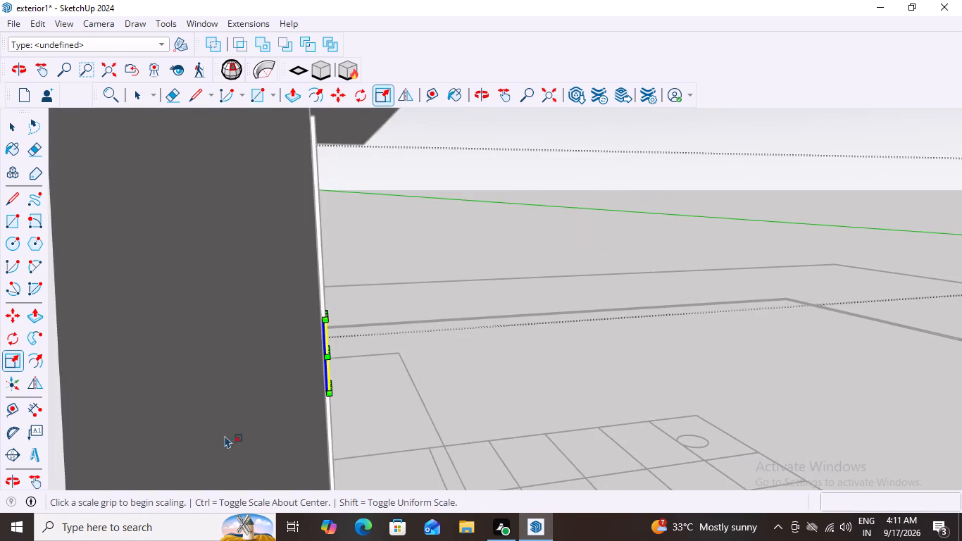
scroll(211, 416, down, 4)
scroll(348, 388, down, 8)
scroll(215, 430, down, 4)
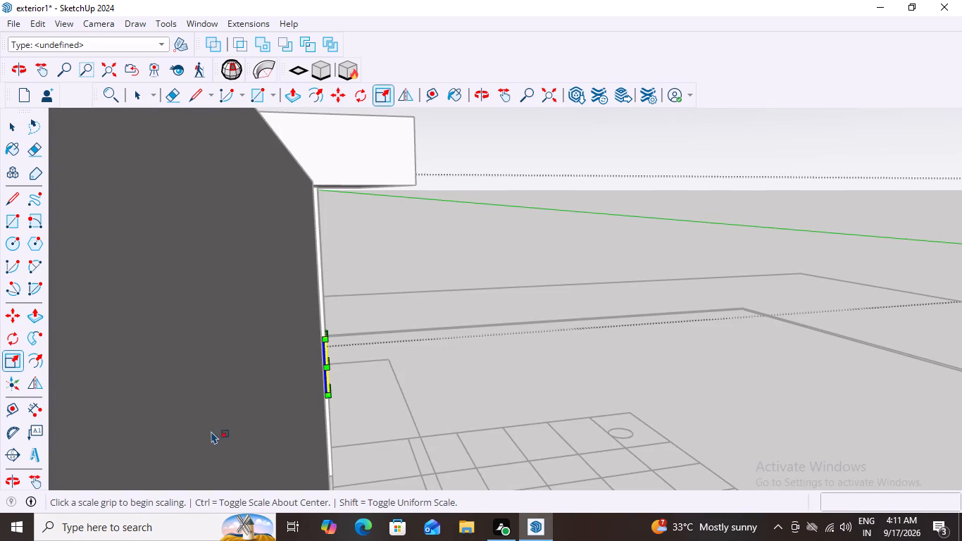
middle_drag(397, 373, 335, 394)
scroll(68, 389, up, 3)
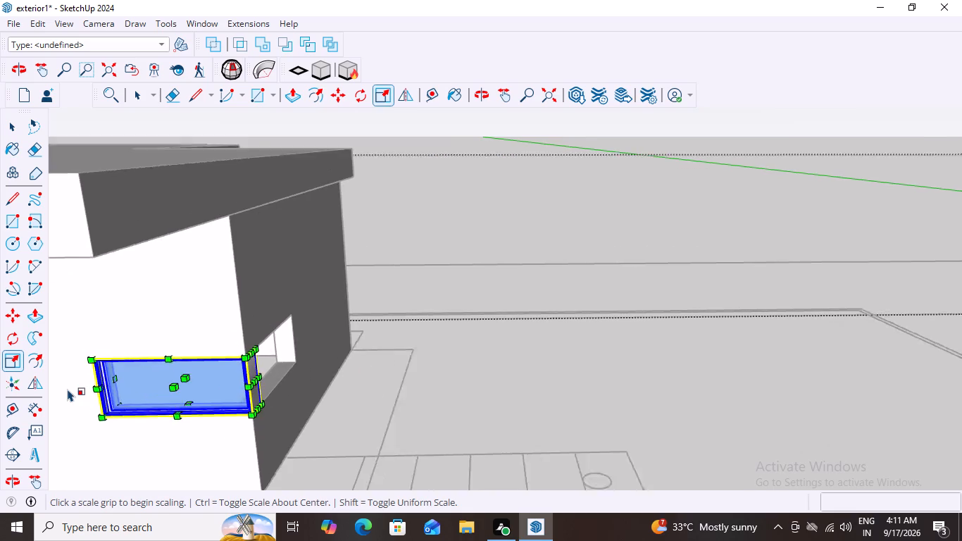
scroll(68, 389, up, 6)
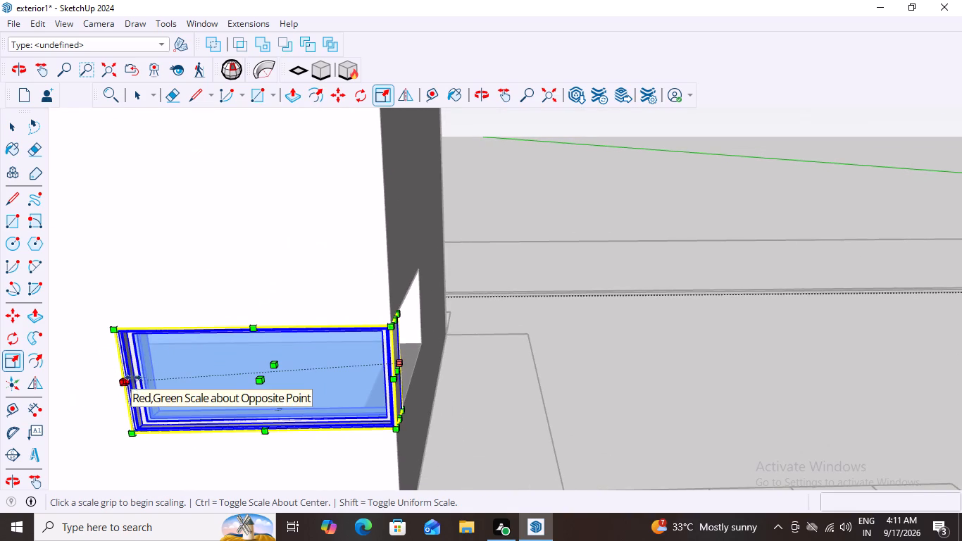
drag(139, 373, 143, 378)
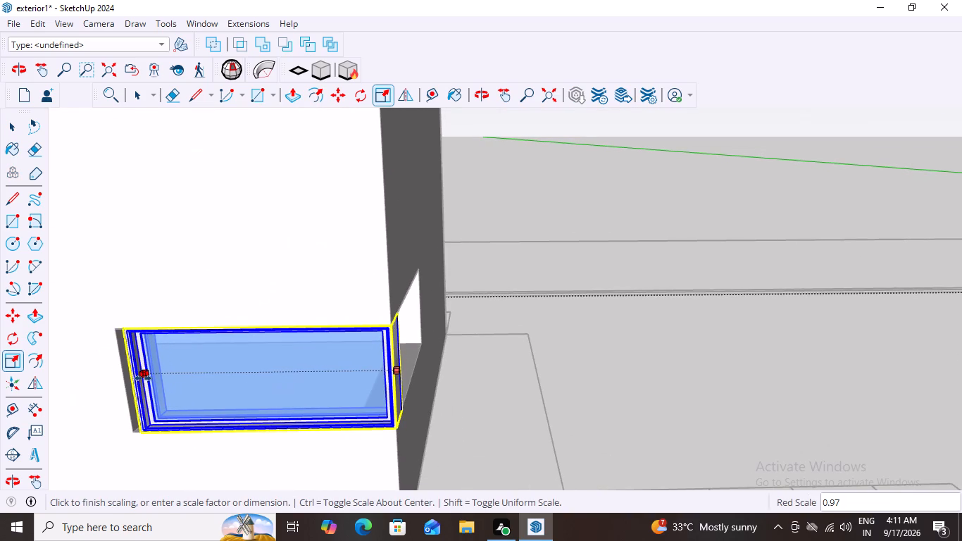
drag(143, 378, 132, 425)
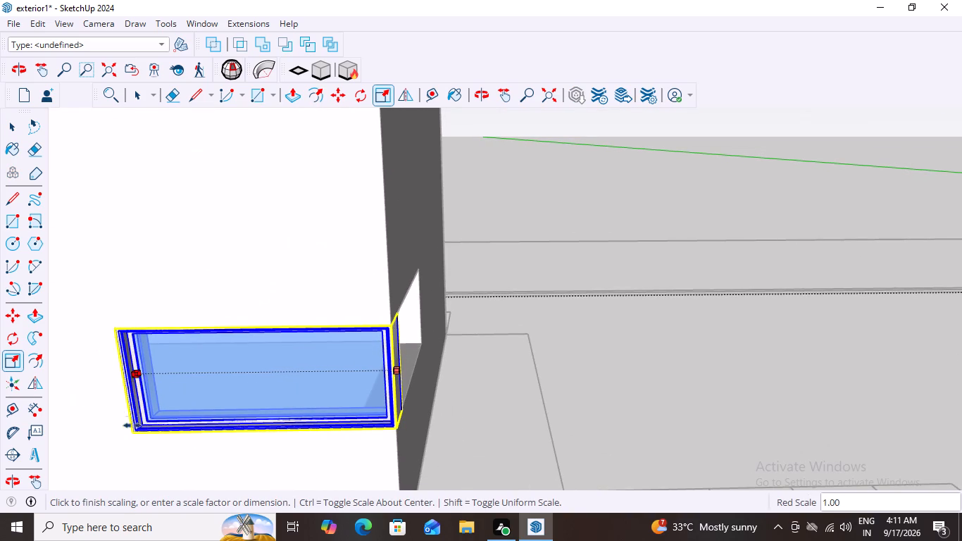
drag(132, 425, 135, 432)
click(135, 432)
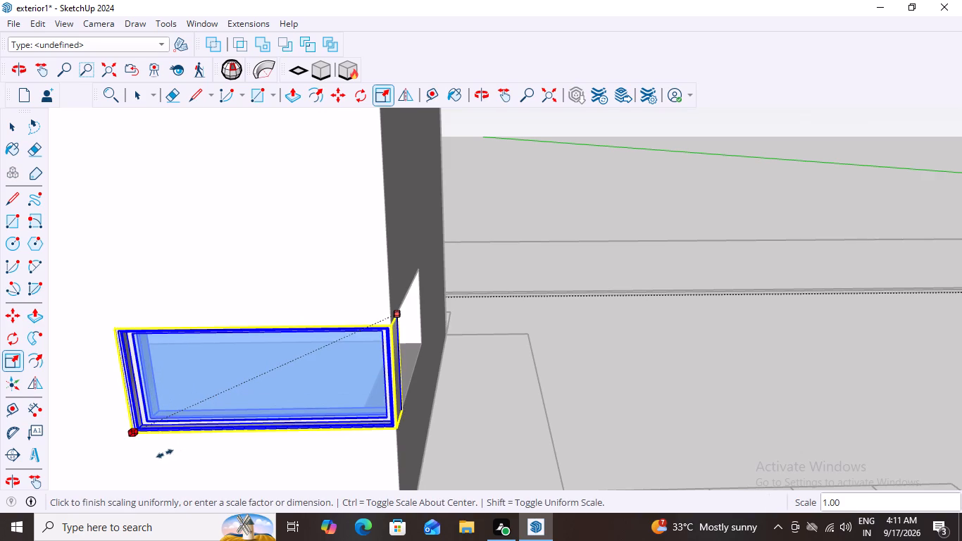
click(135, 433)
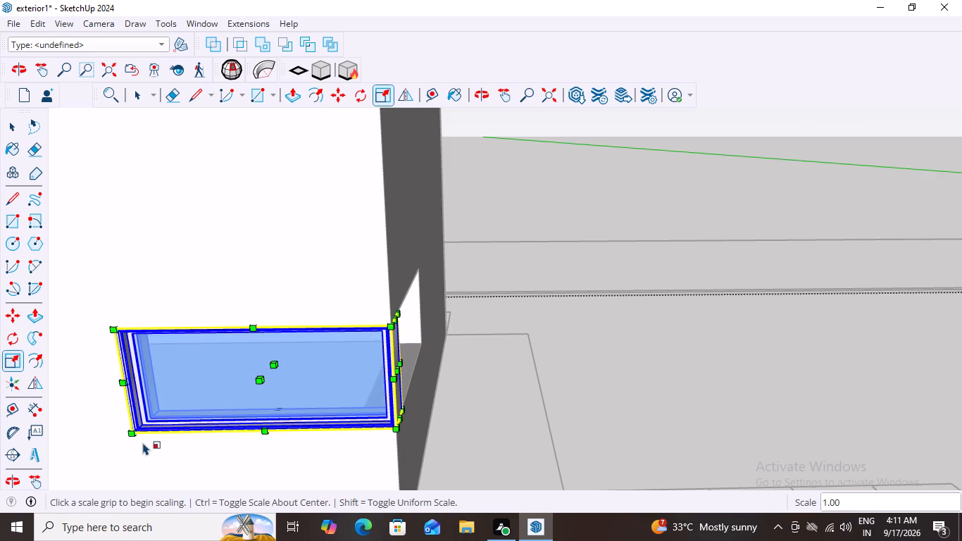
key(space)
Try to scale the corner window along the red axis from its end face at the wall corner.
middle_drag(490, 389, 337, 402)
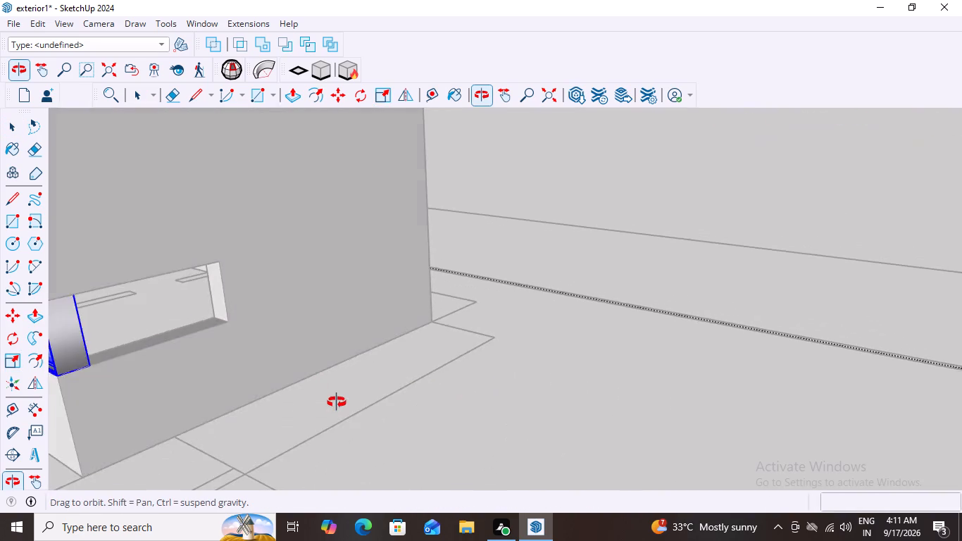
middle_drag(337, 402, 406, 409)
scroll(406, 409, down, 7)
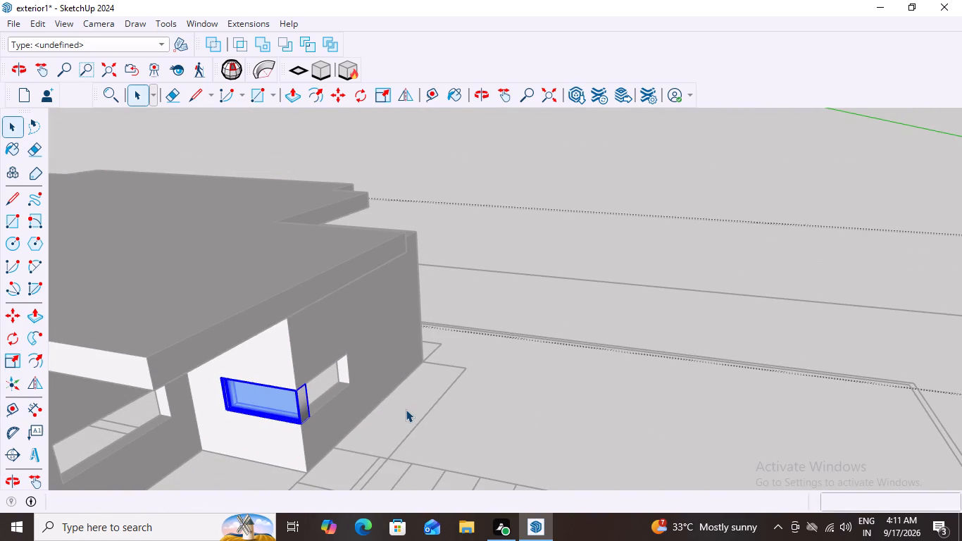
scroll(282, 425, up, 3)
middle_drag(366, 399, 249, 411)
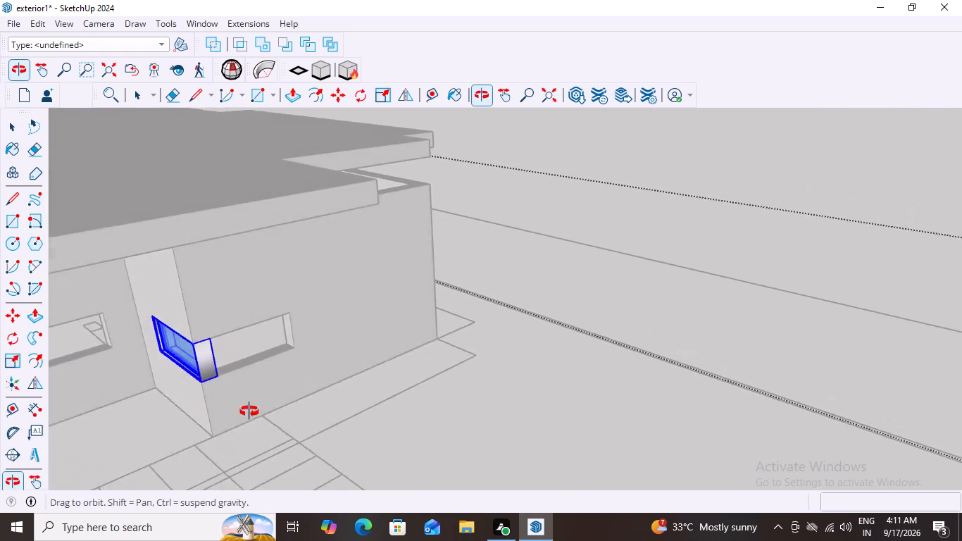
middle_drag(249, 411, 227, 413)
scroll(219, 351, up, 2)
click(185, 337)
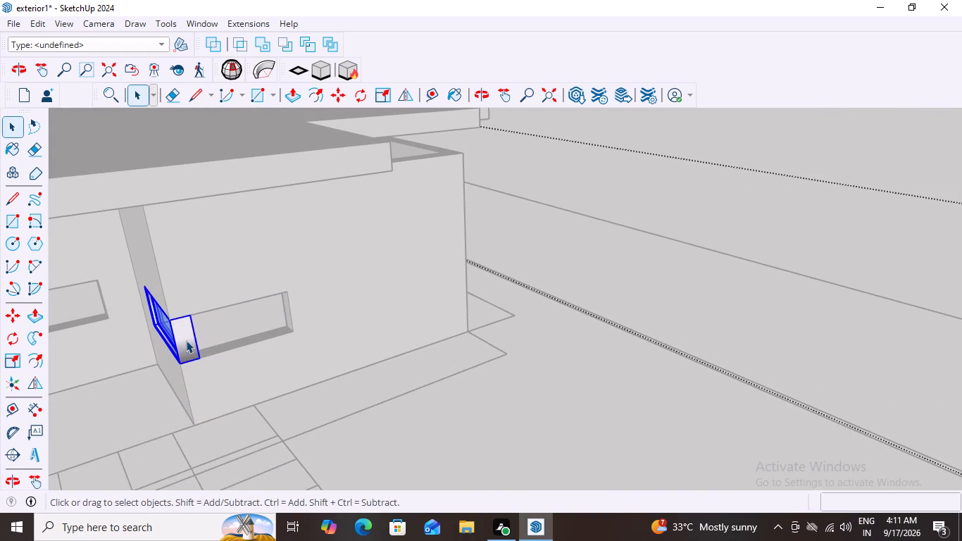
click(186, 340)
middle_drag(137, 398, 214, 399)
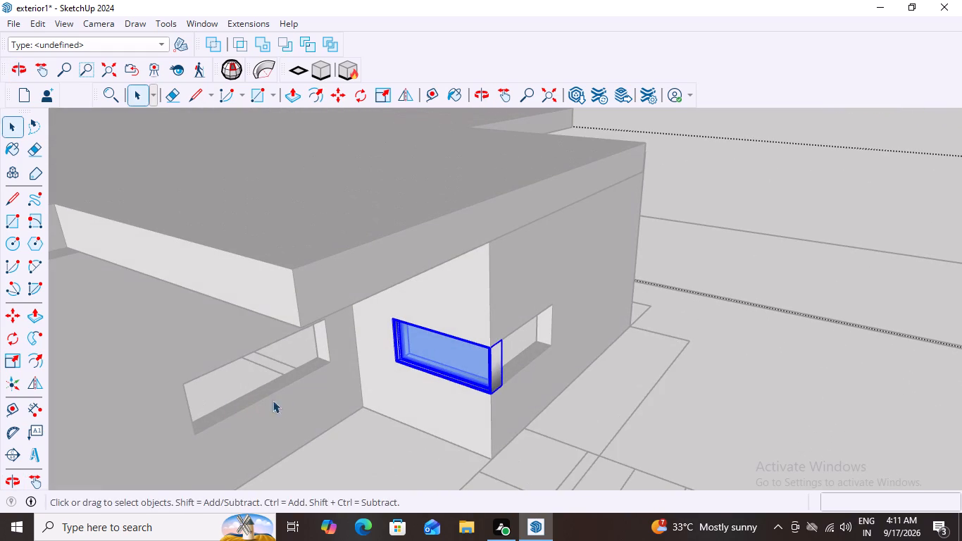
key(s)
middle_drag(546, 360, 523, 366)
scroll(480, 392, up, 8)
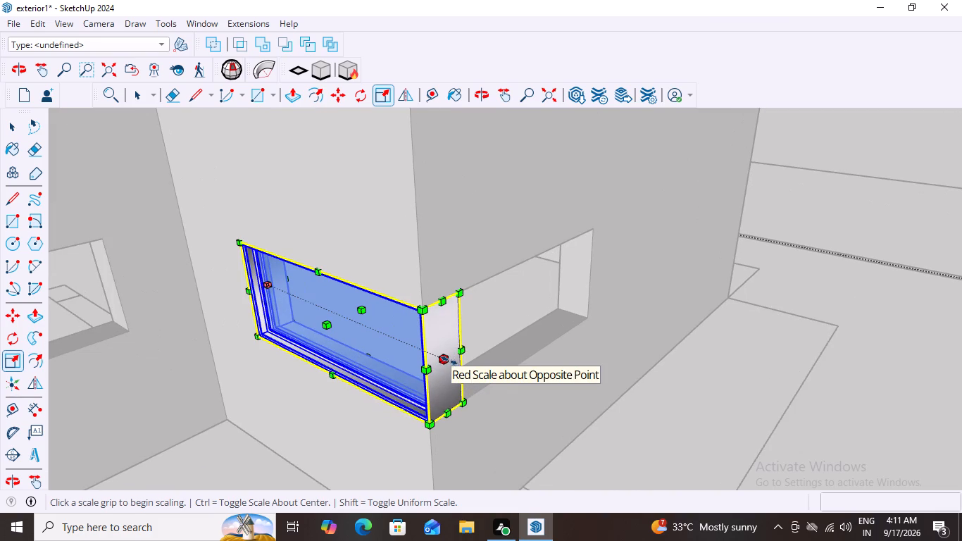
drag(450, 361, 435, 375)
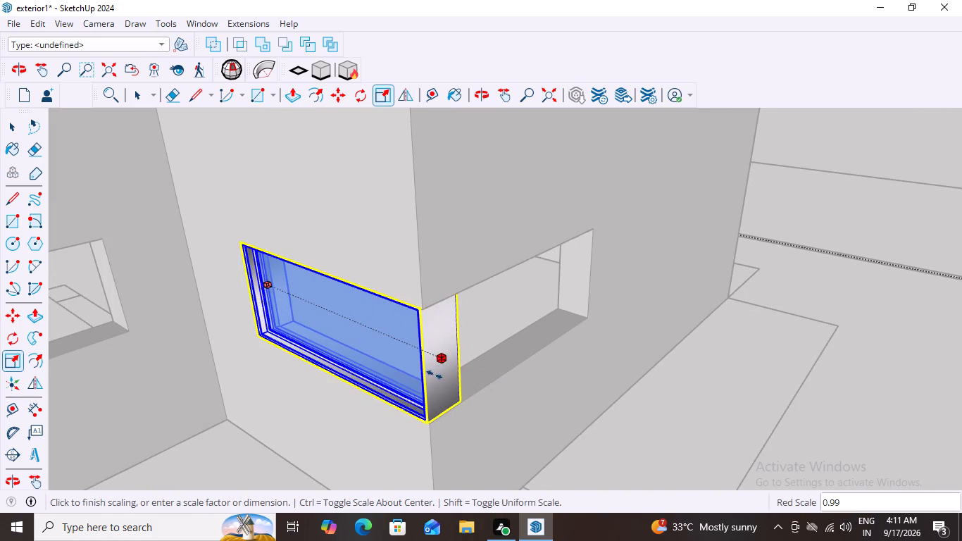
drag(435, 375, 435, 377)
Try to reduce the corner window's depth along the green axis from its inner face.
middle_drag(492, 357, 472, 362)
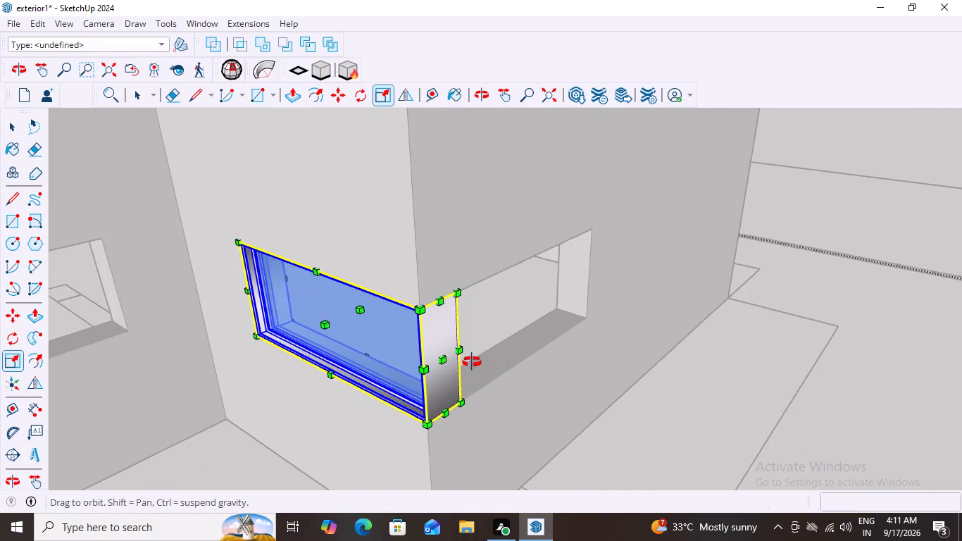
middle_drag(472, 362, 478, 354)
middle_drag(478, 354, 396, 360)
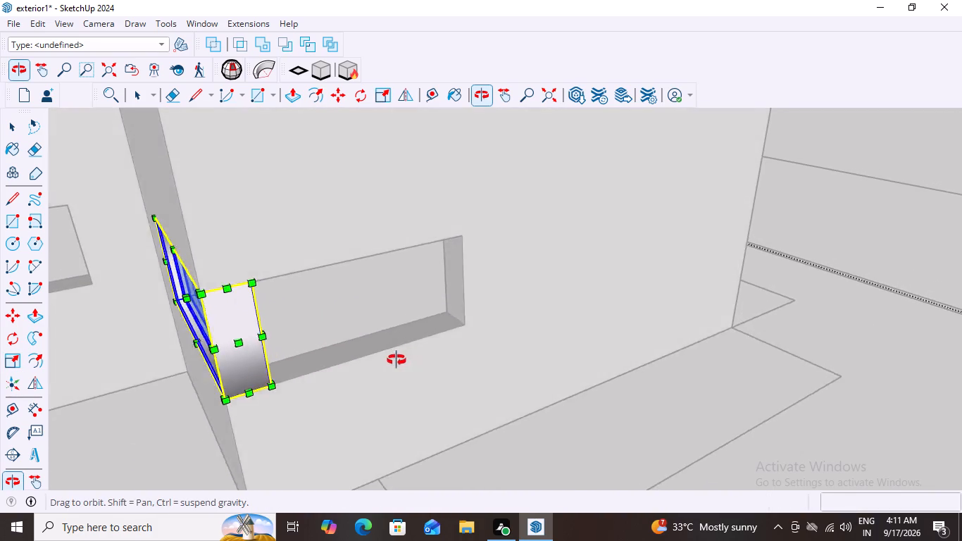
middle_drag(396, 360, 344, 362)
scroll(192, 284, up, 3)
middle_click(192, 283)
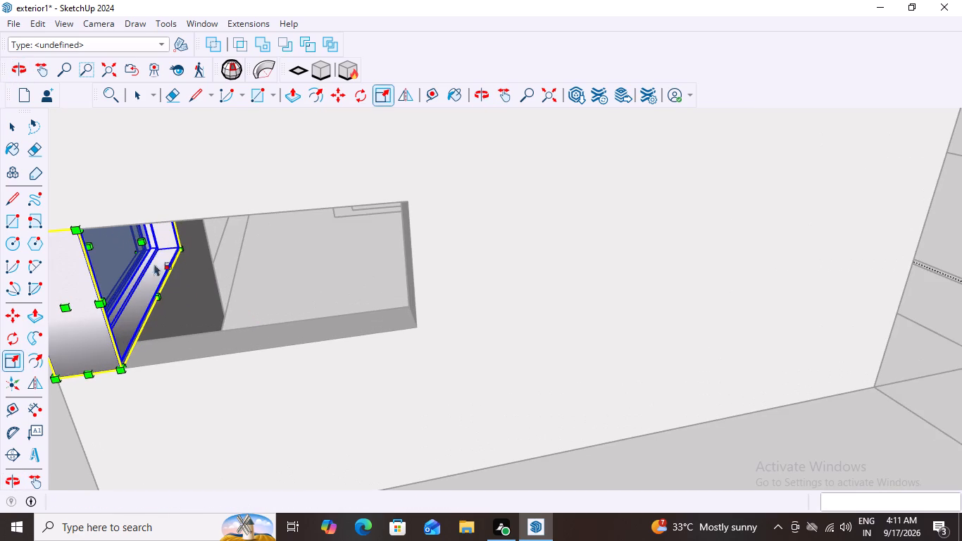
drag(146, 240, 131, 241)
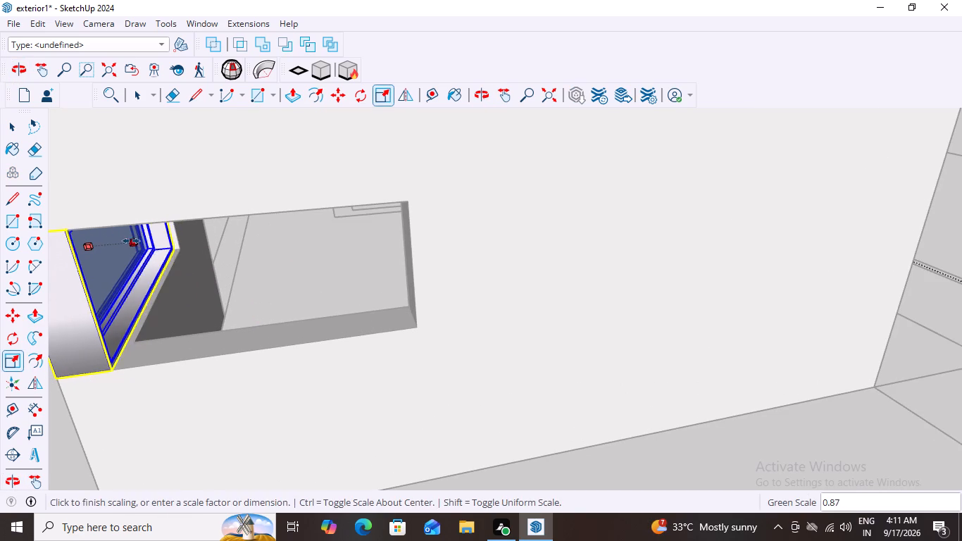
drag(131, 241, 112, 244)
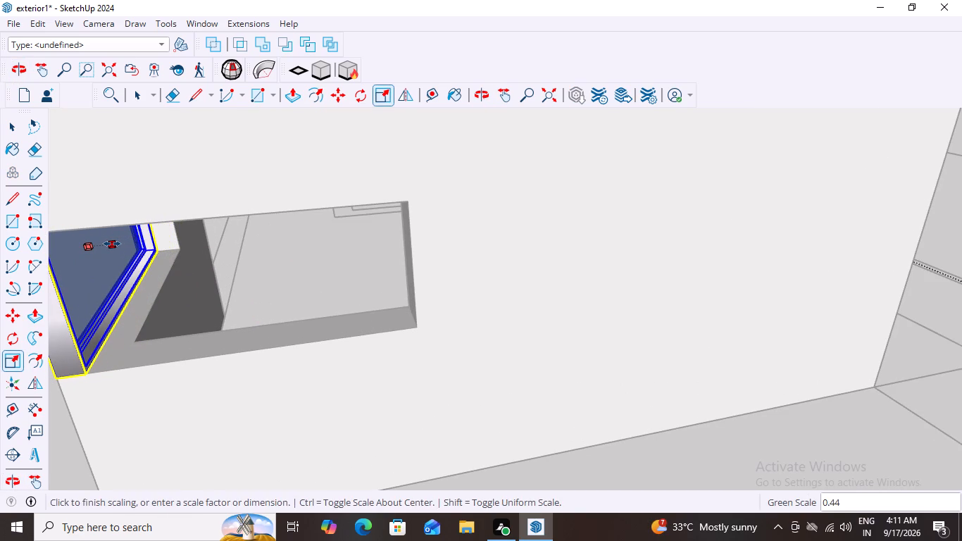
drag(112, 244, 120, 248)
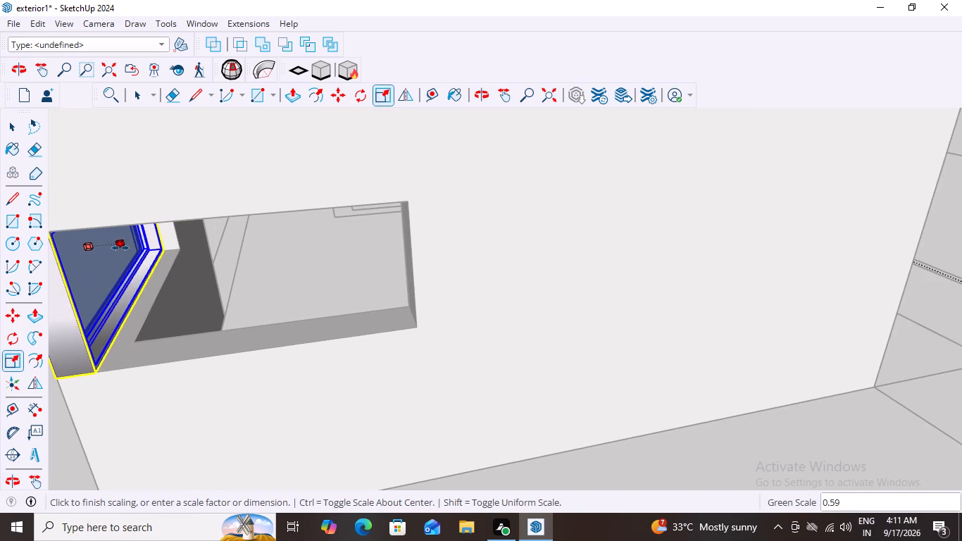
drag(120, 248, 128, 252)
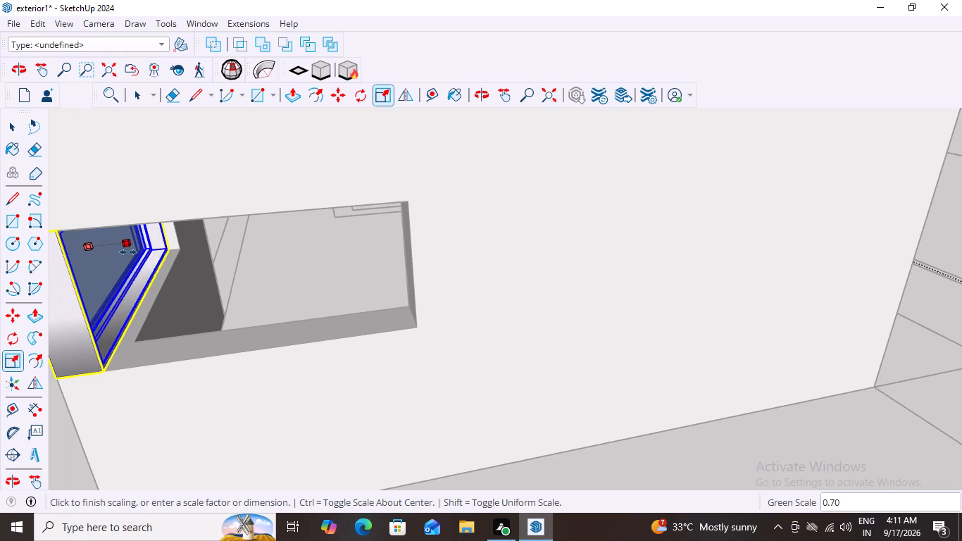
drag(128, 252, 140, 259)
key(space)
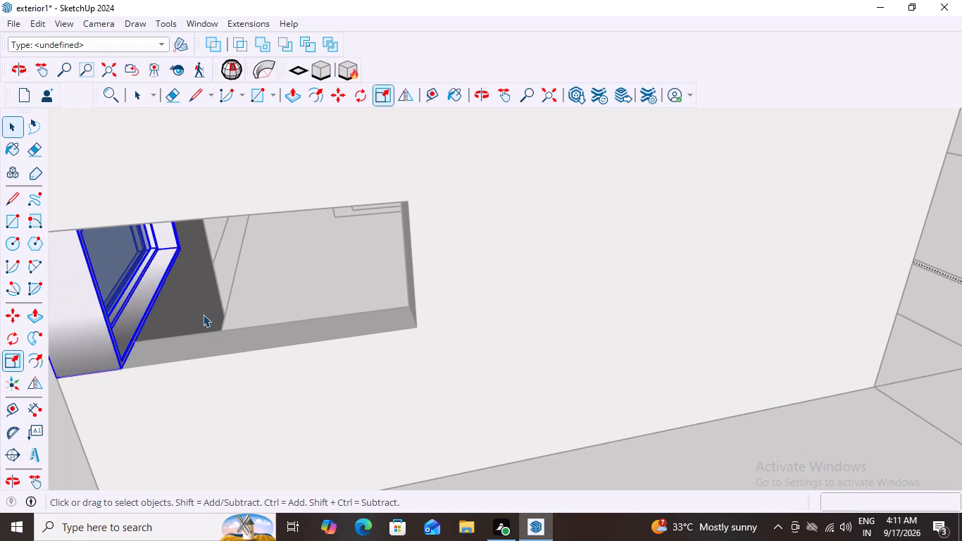
Copy the corner window by its bottom corner about 2927 mm away, out in front of the adjoining wall.
scroll(215, 318, down, 13)
middle_drag(232, 390, 372, 355)
scroll(245, 431, up, 5)
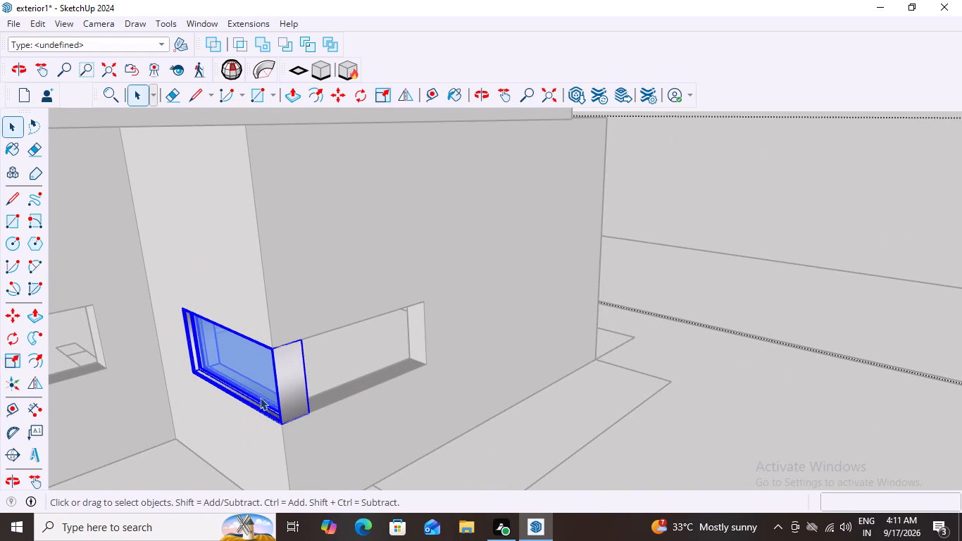
key(m)
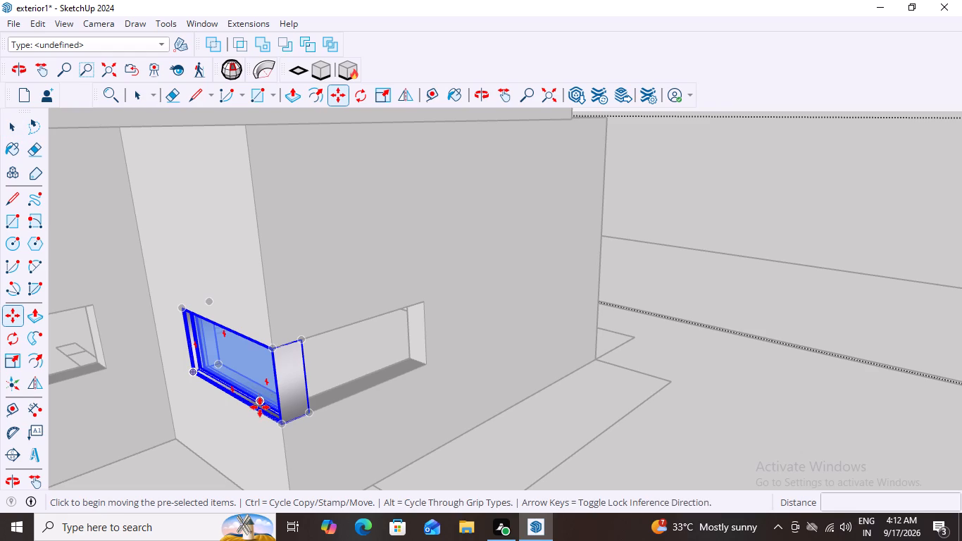
click(282, 424)
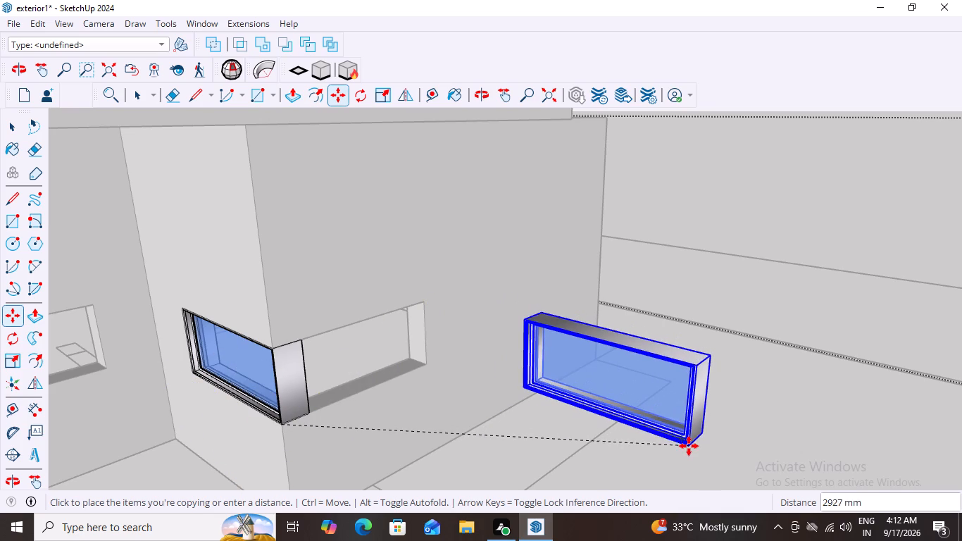
click(689, 446)
key(space)
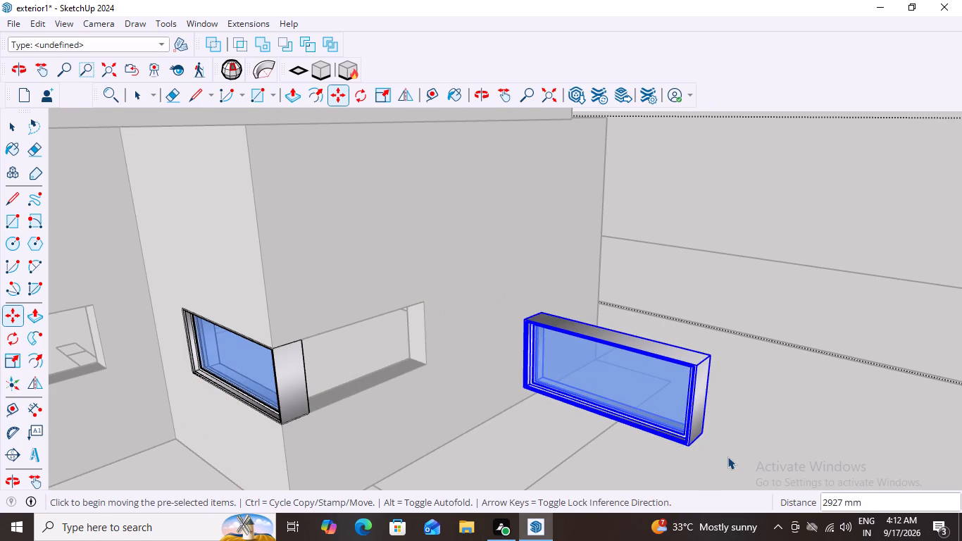
Rotate the window copy 90° horizontally about its bottom corner, aligning it with the adjoining wall.
text(q)
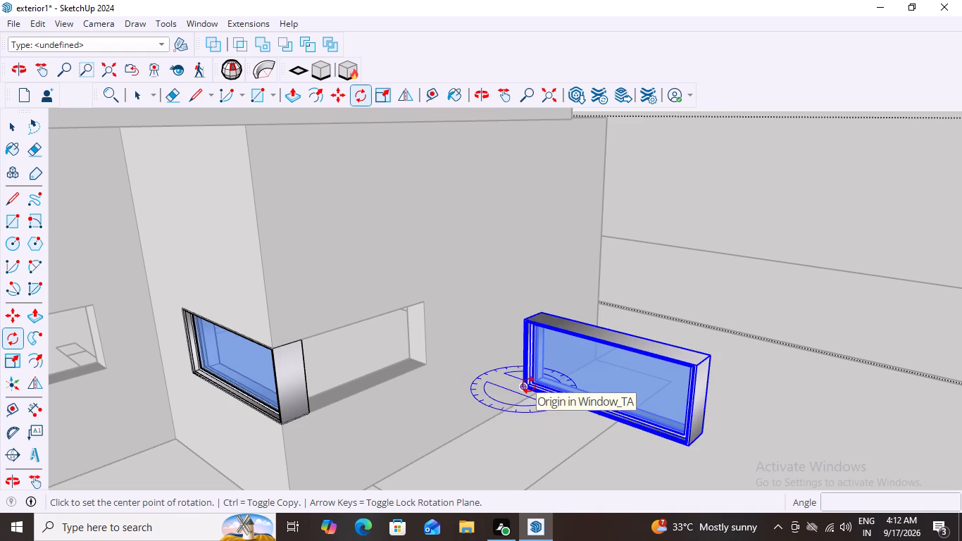
click(529, 385)
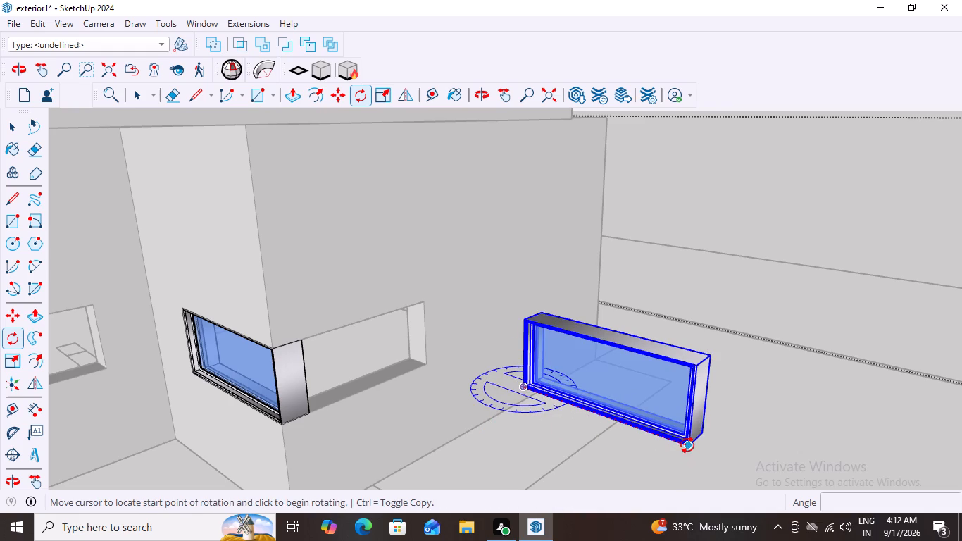
click(687, 445)
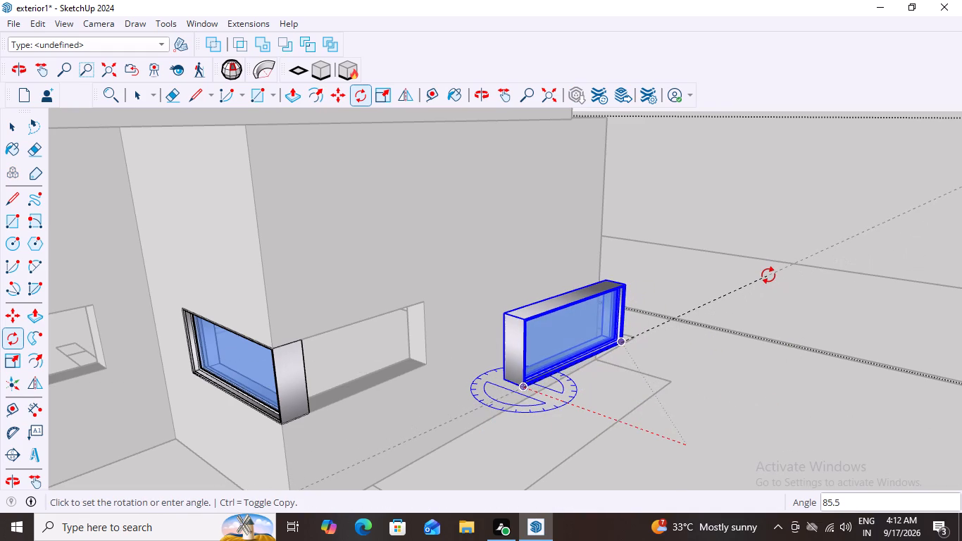
text(90)
key(Return)
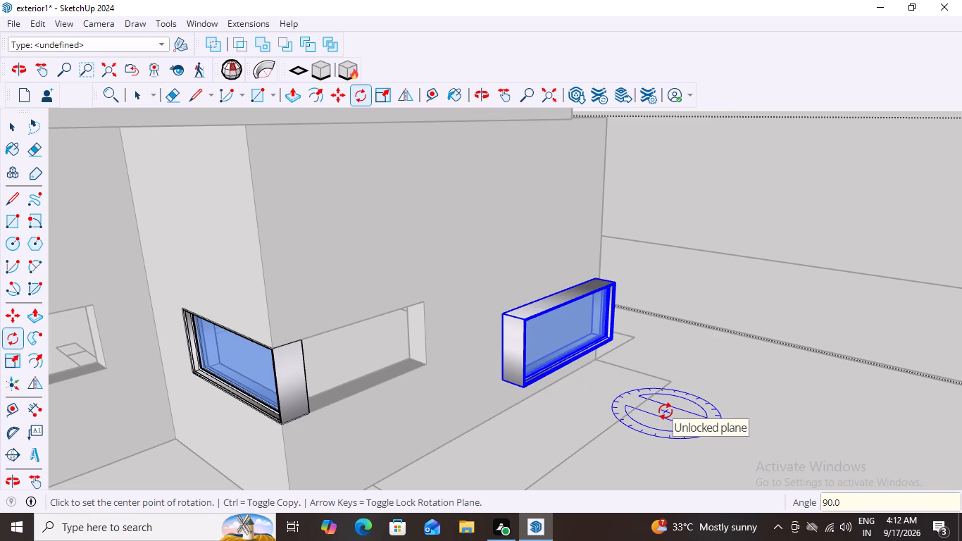
key(space)
Move the rotated window copy by its bottom corner about 1907 mm into the adjoining wall's opening, meeting the corner window.
middle_drag(664, 415, 617, 418)
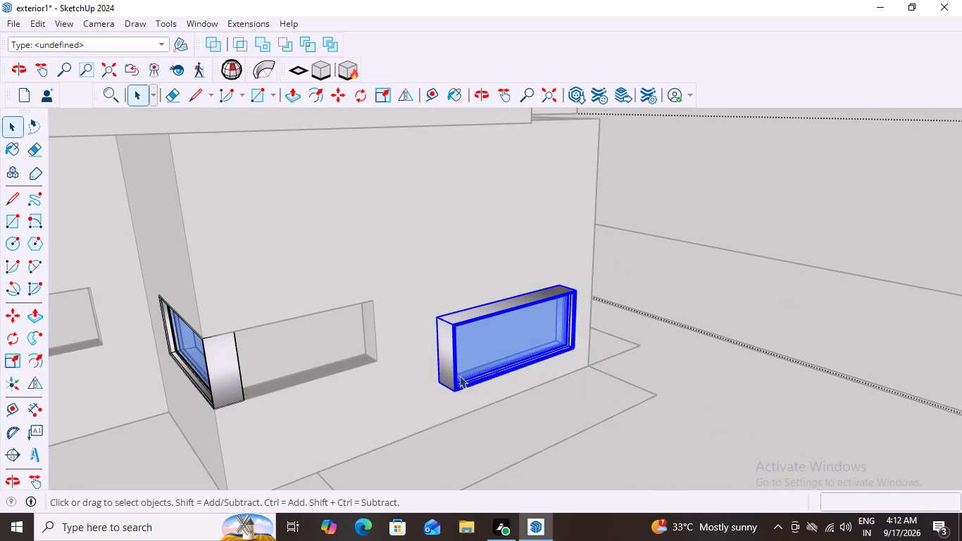
scroll(577, 348, up, 6)
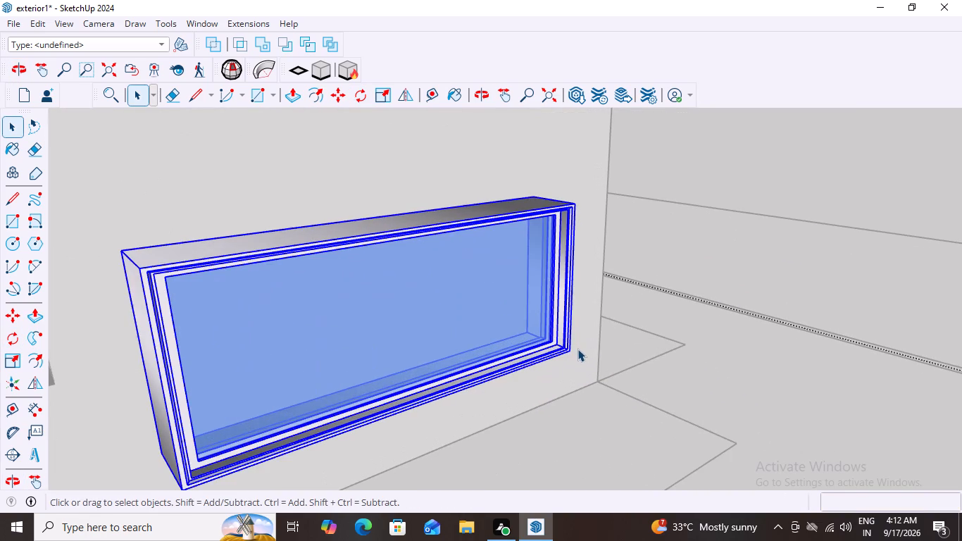
key(m)
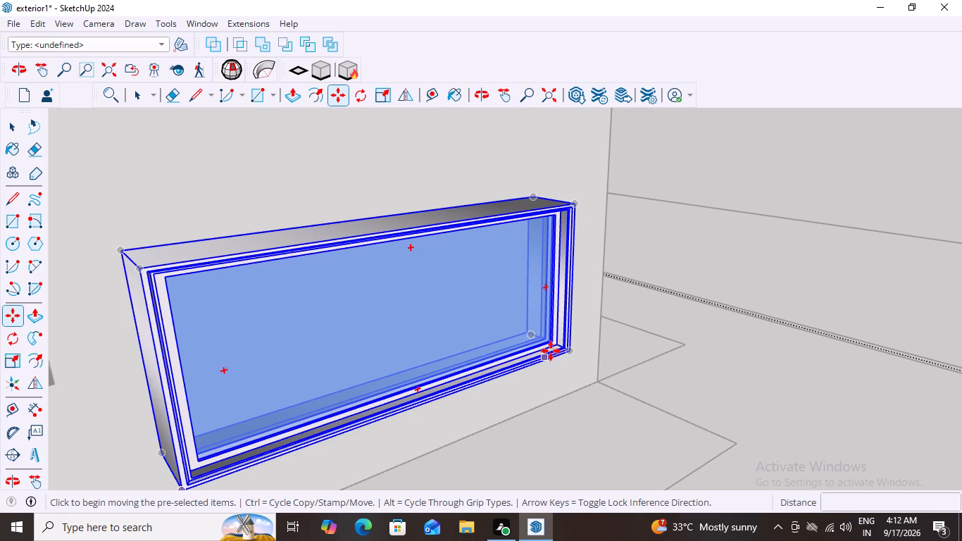
scroll(570, 360, up, 4)
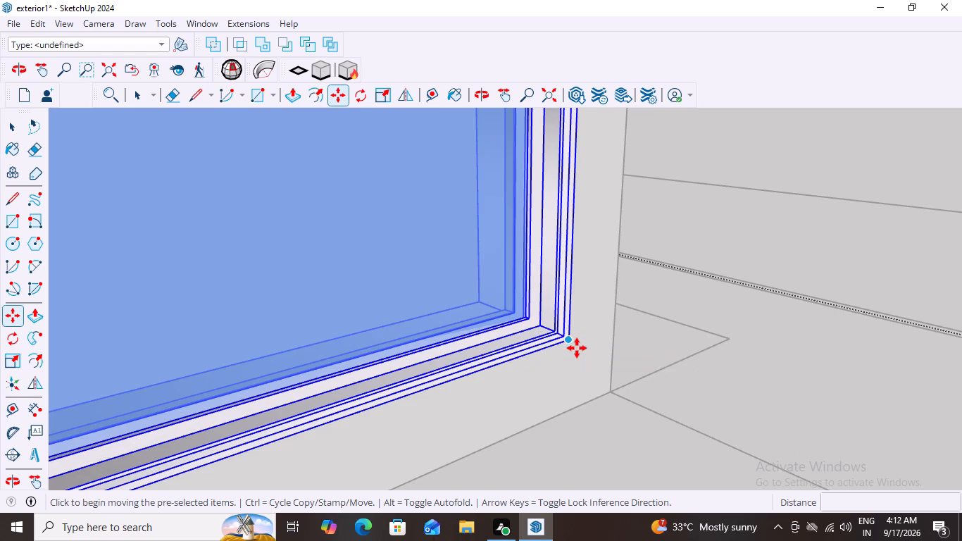
scroll(577, 348, down, 9)
key(space)
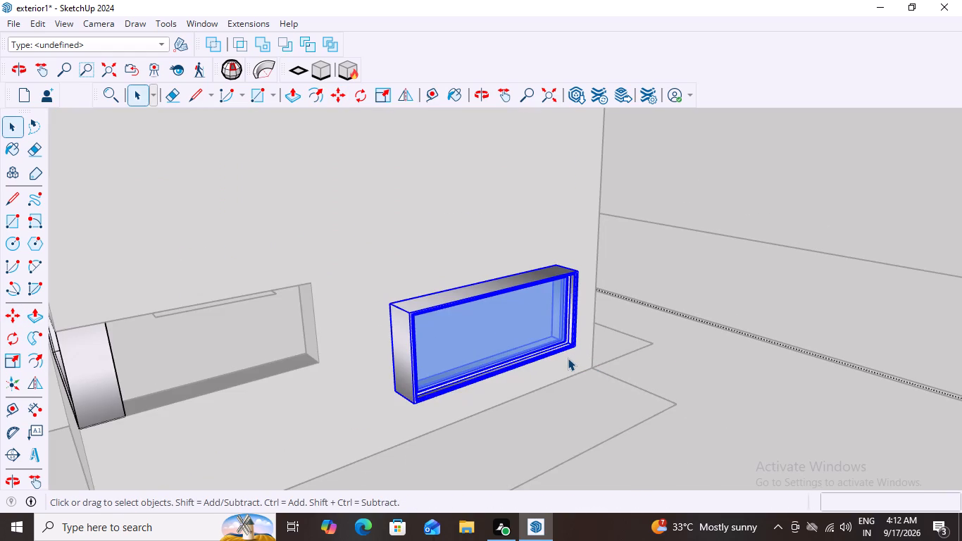
key(m)
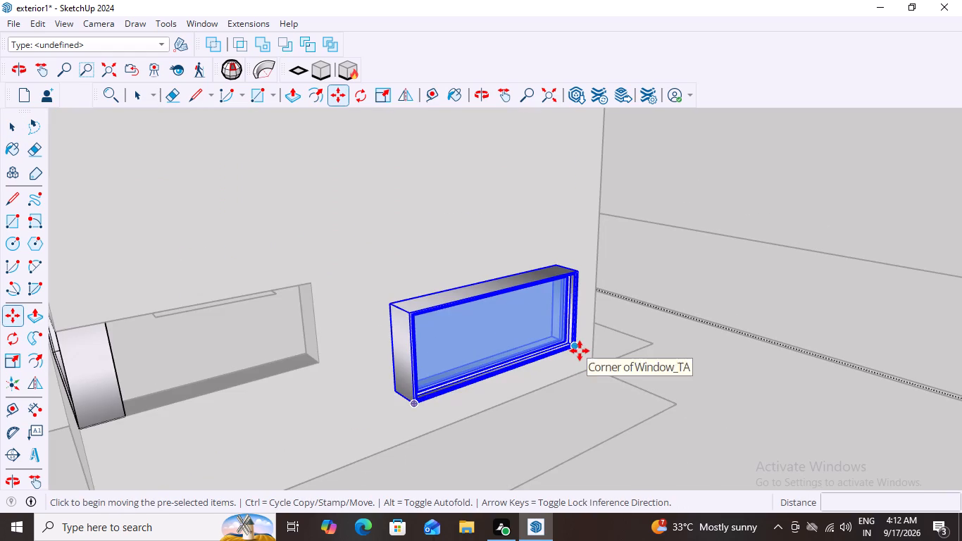
click(580, 351)
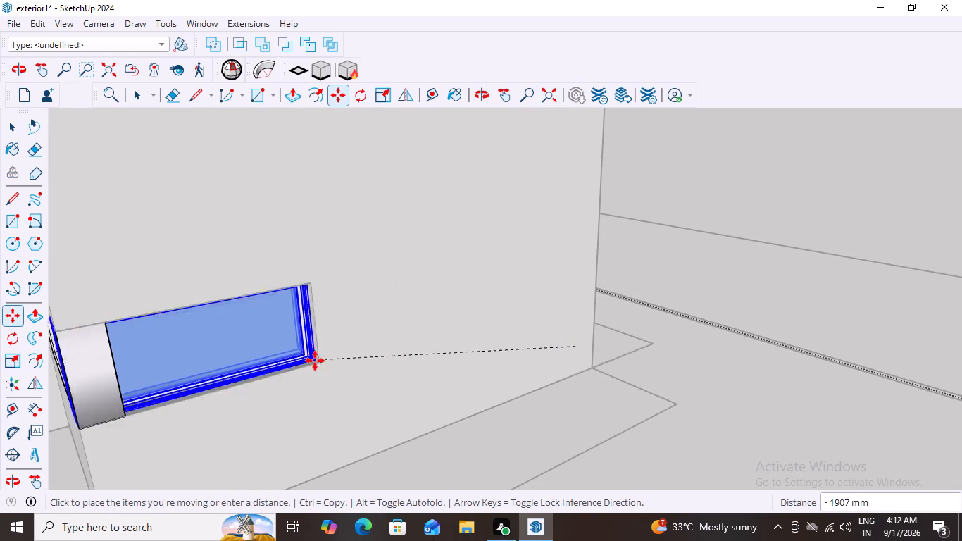
scroll(318, 363, up, 3)
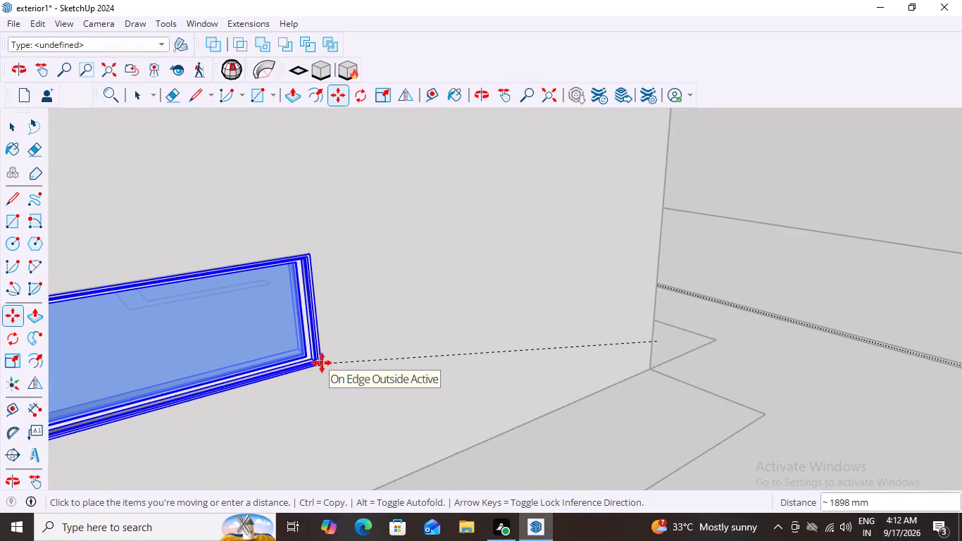
scroll(322, 363, up, 8)
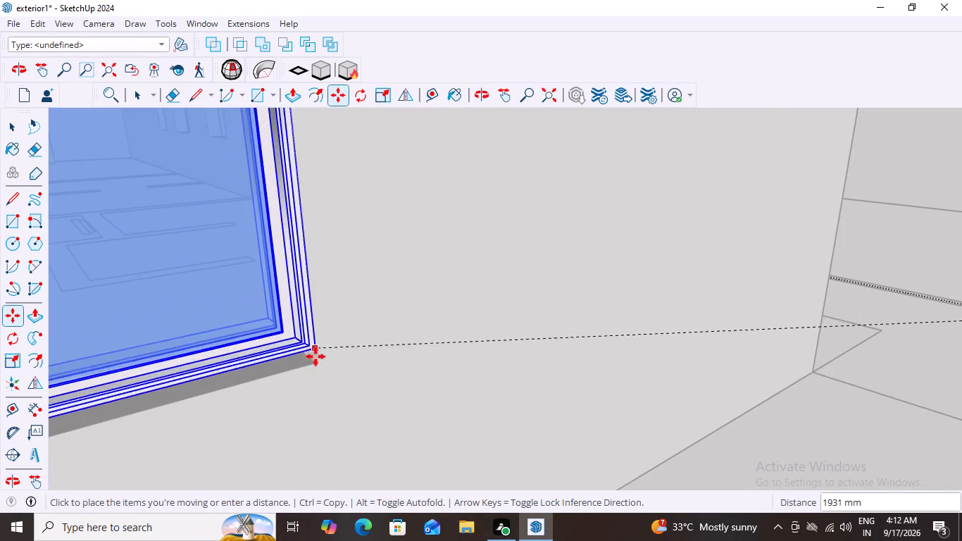
click(318, 363)
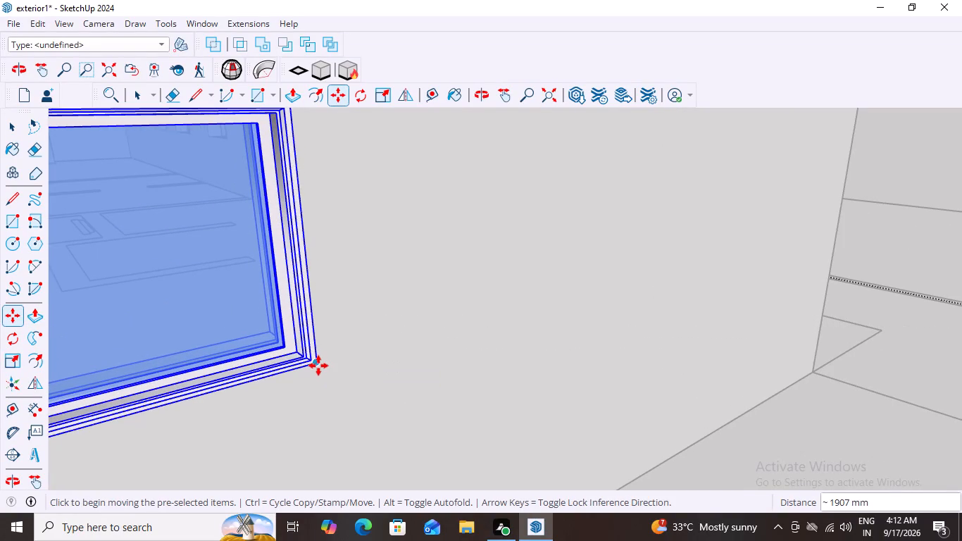
key(space)
scroll(379, 387, down, 11)
scroll(542, 391, down, 2)
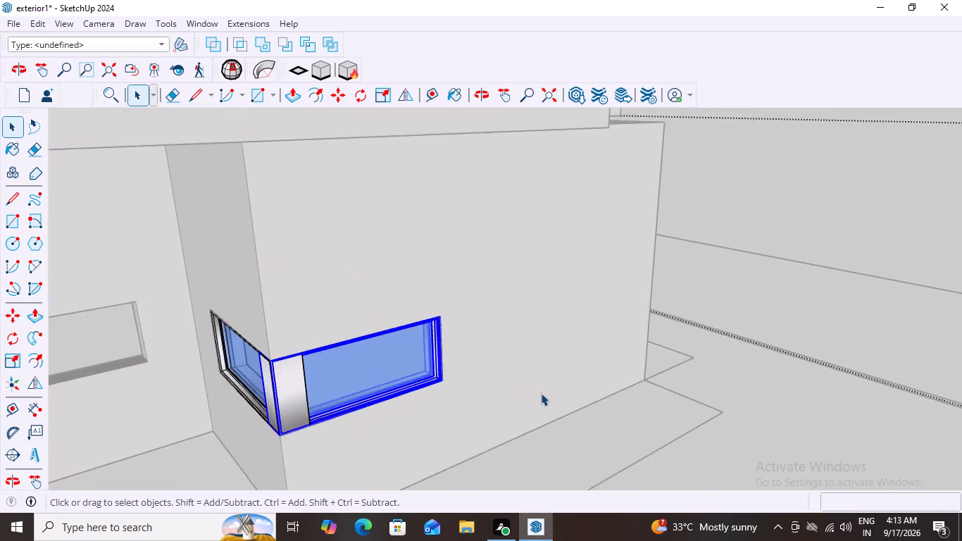
scroll(541, 393, down, 1)
middle_drag(401, 421, 497, 421)
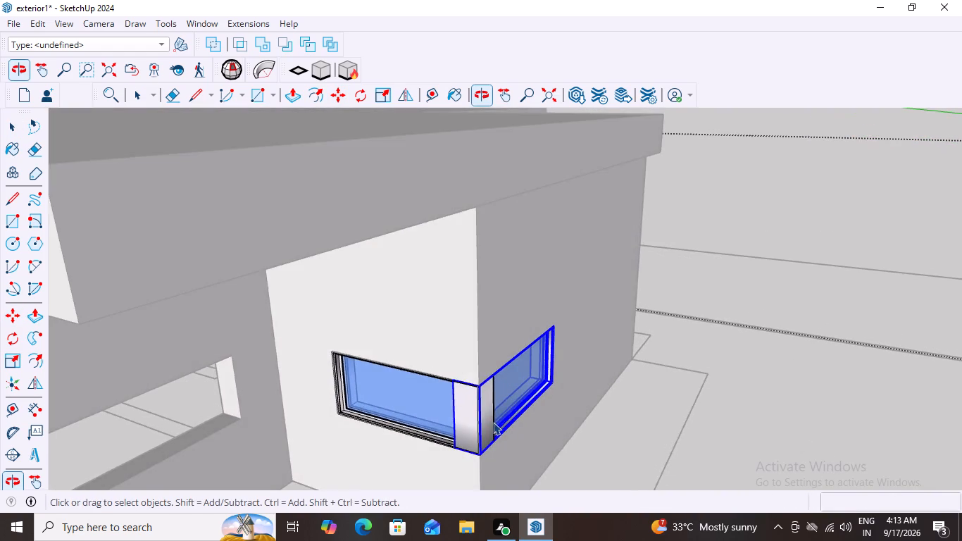
scroll(501, 428, down, 7)
double_click(652, 192)
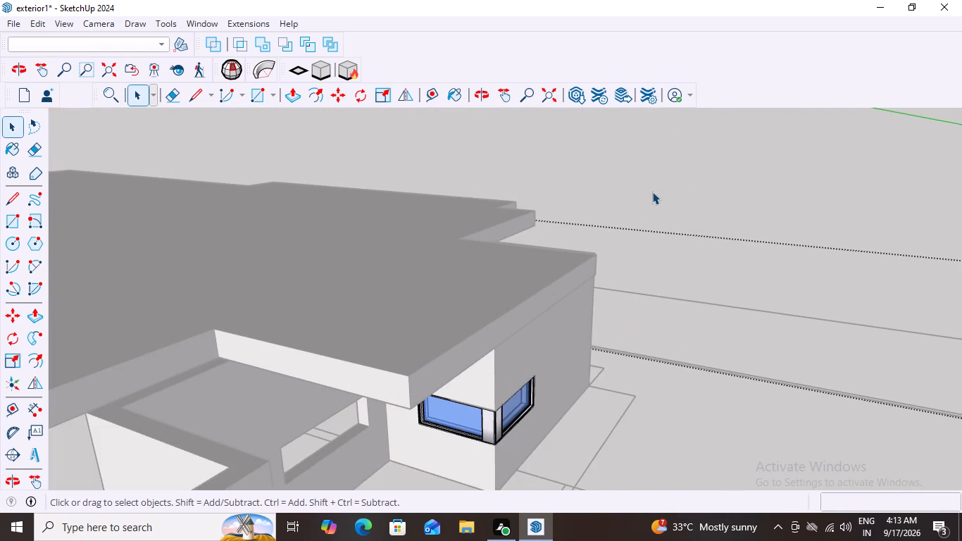
Copy the newly placed corner window by its bottom corner about 2861 mm into the neighbouring recessed wall's empty opening.
middle_drag(498, 412, 389, 403)
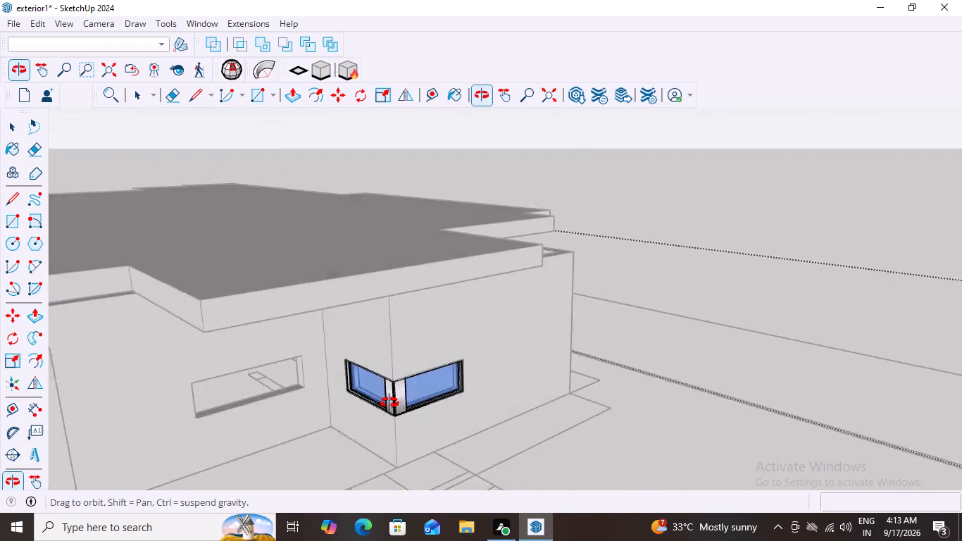
middle_drag(389, 403, 331, 357)
scroll(216, 322, up, 3)
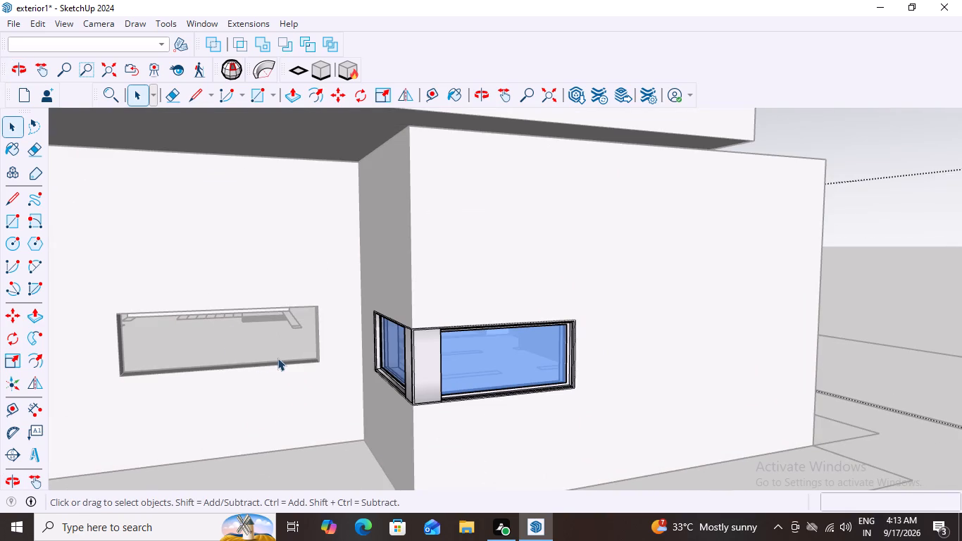
middle_drag(277, 358, 223, 363)
scroll(192, 325, down, 2)
scroll(224, 329, up, 3)
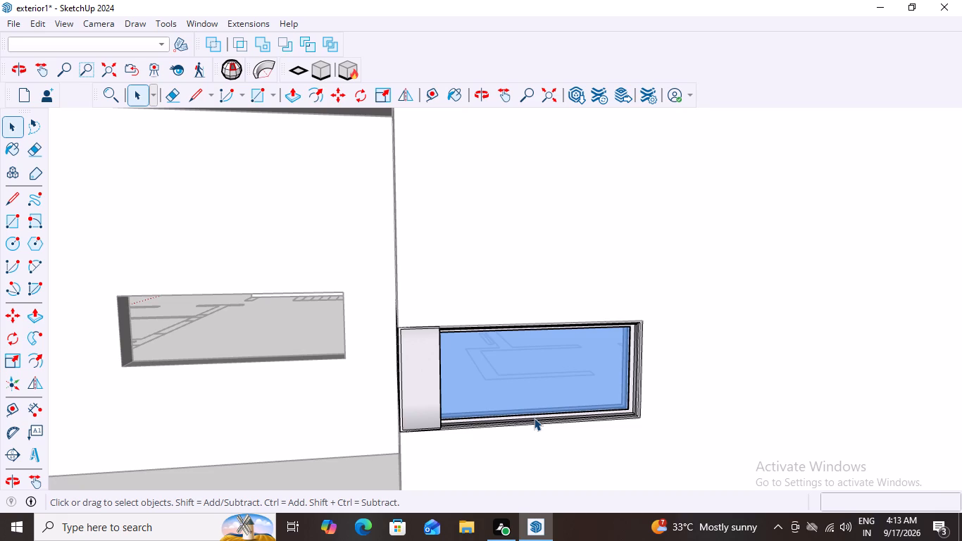
scroll(634, 420, down, 3)
scroll(592, 409, up, 3)
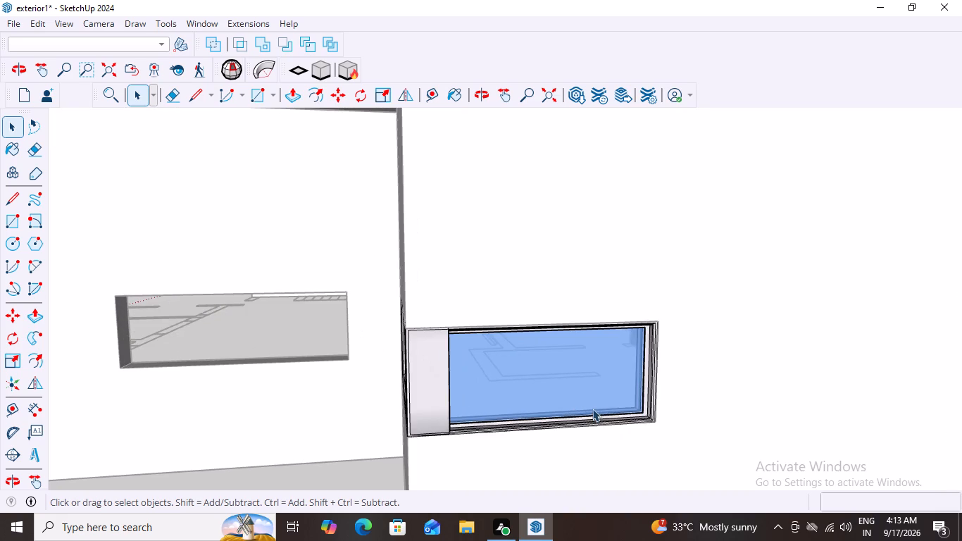
click(591, 388)
click(591, 388)
click(590, 388)
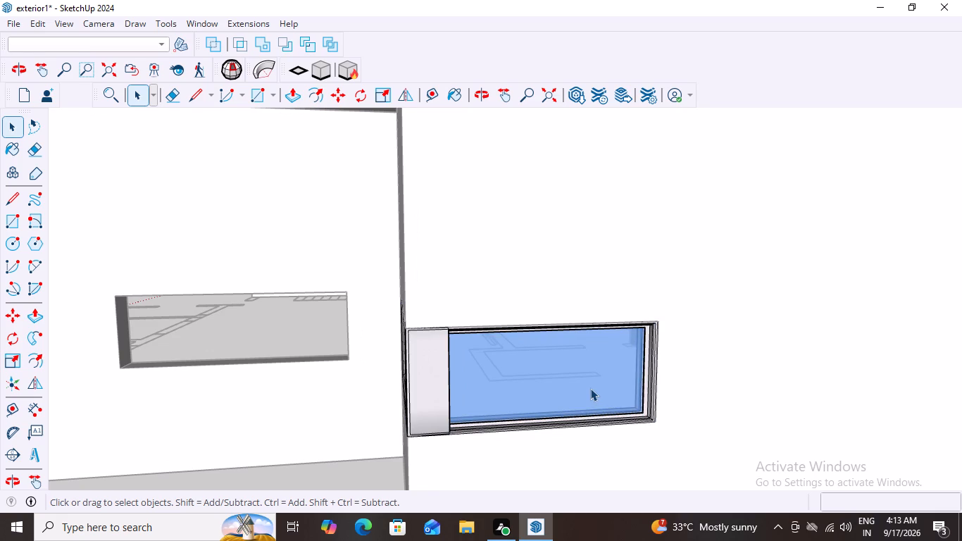
click(590, 388)
scroll(590, 388, down, 3)
middle_drag(606, 399, 589, 422)
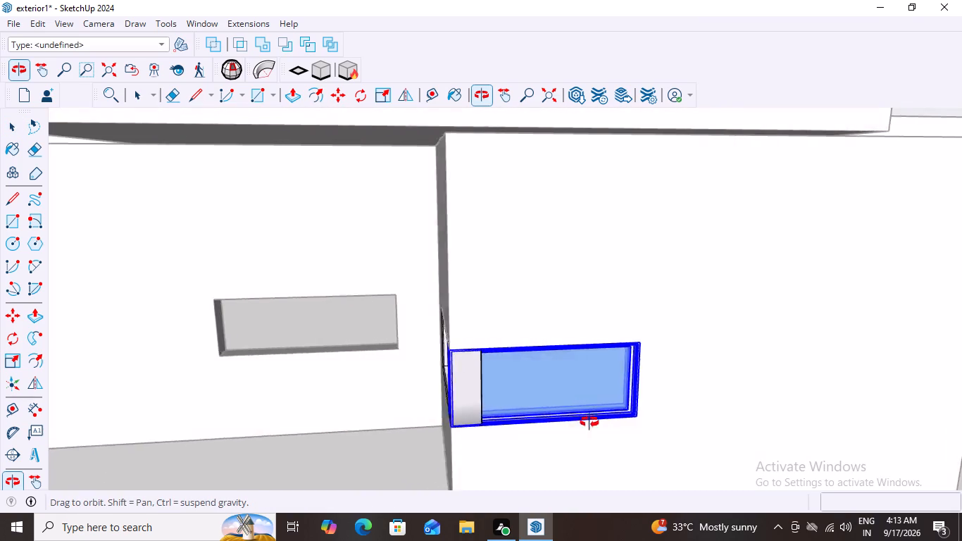
middle_drag(589, 422, 571, 417)
scroll(640, 430, up, 7)
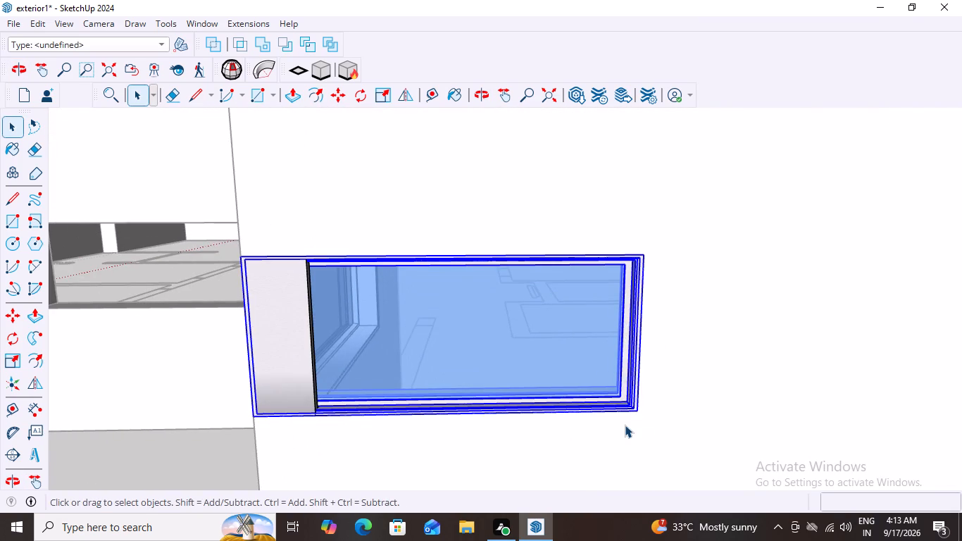
key(m)
scroll(657, 420, up, 4)
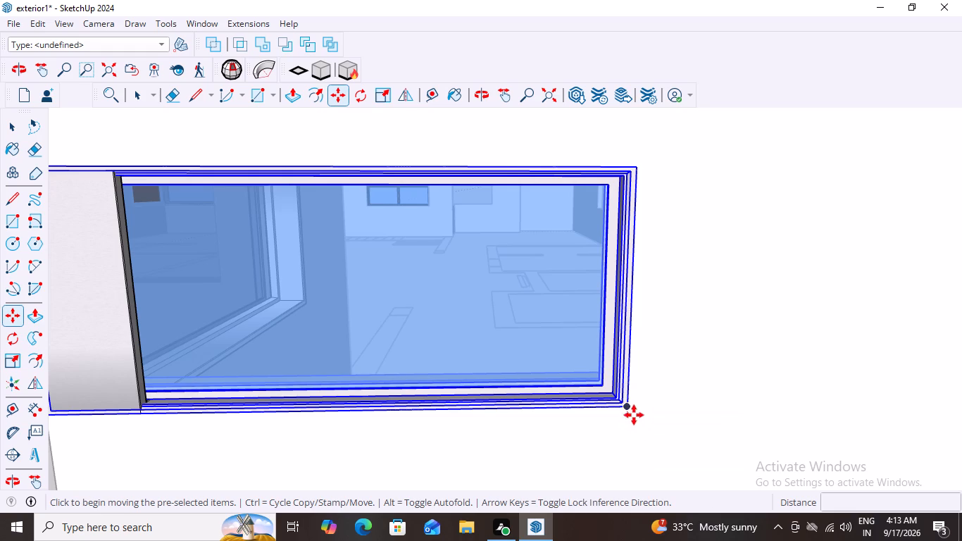
click(629, 409)
scroll(446, 409, down, 12)
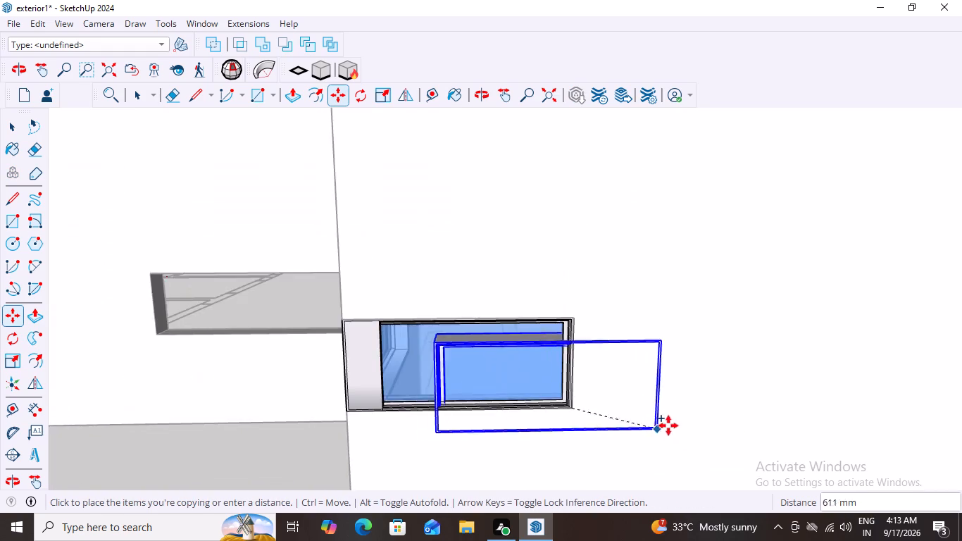
scroll(668, 425, down, 7)
scroll(483, 378, up, 7)
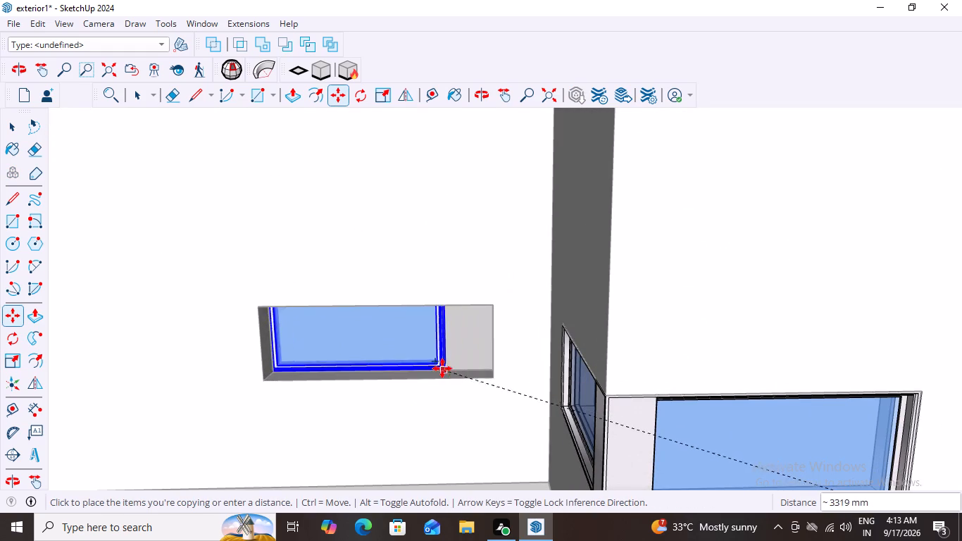
scroll(492, 380, up, 4)
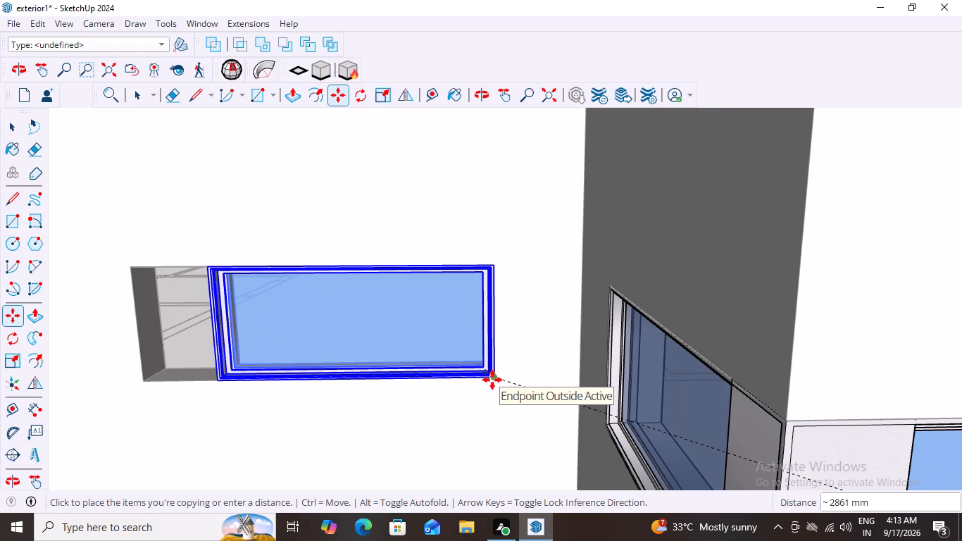
click(495, 377)
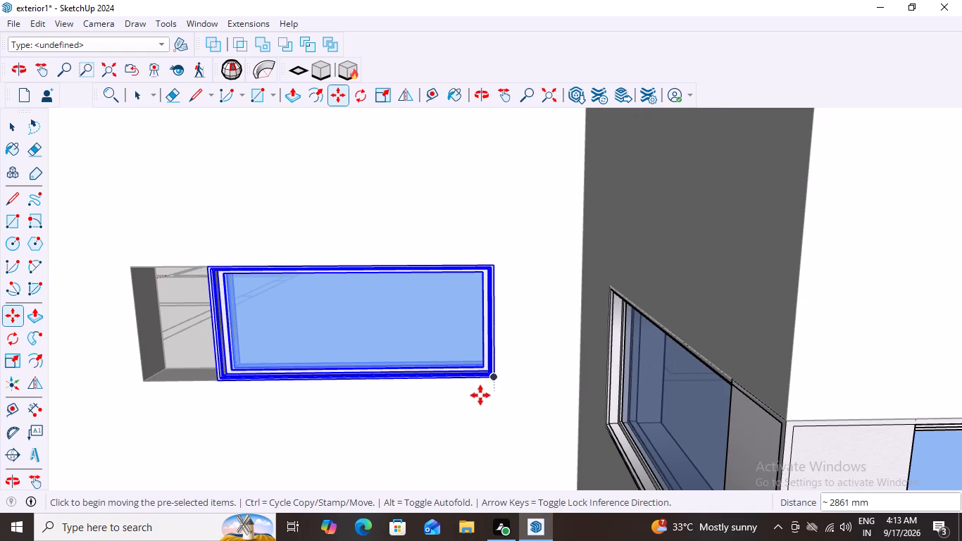
key(space)
Scale the copied window along the red axis by about 1.26 so it spans the full width of the recessed wall's opening.
text(s)
middle_drag(367, 424, 527, 397)
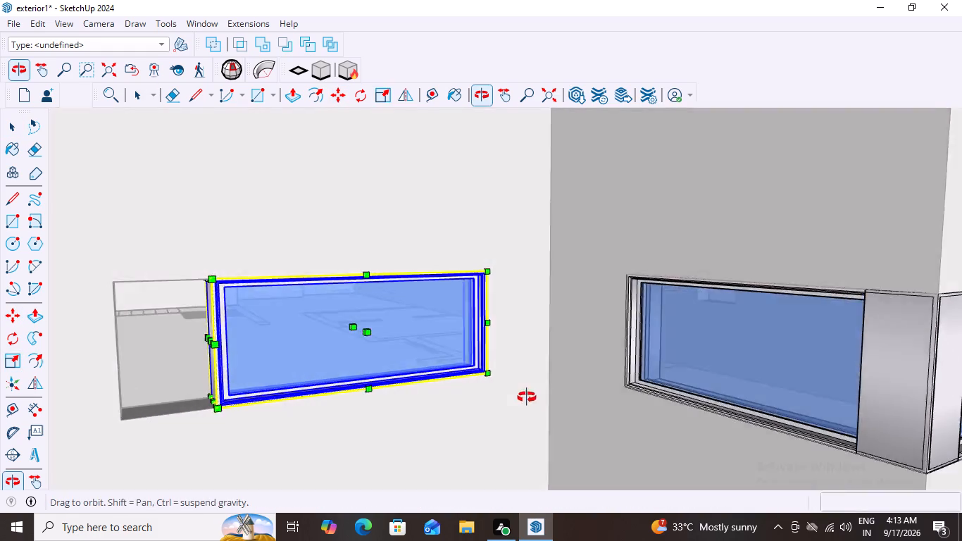
middle_drag(527, 397, 580, 397)
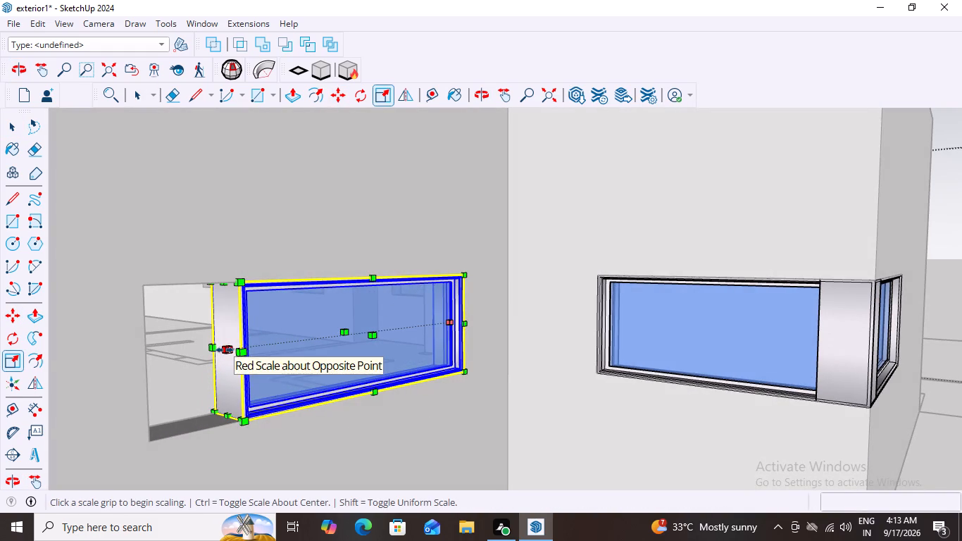
drag(225, 350, 144, 413)
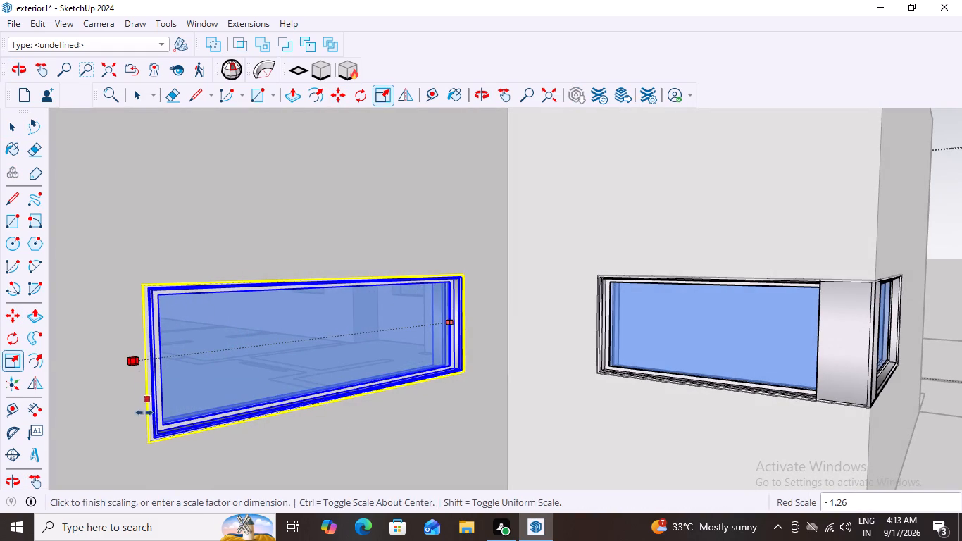
drag(144, 413, 150, 444)
click(150, 444)
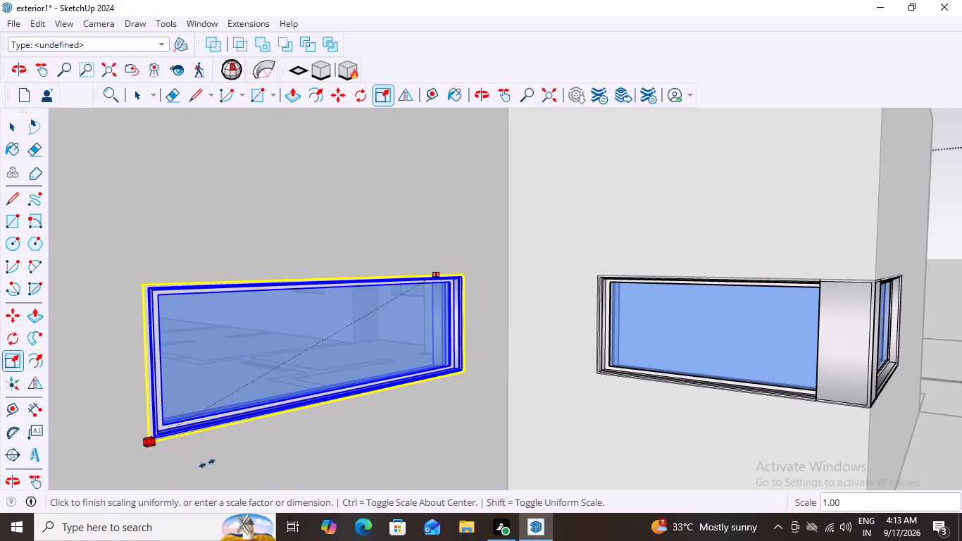
key(space)
Examine the roofed house's exterior from several sides for window openings that are still empty.
scroll(316, 448, down, 4)
middle_drag(344, 442, 328, 447)
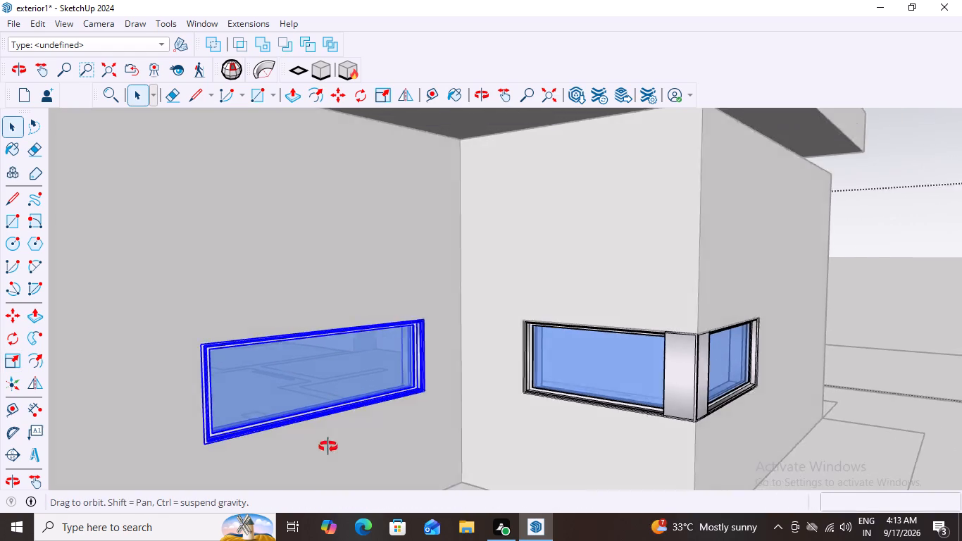
middle_drag(328, 447, 206, 437)
scroll(206, 437, down, 15)
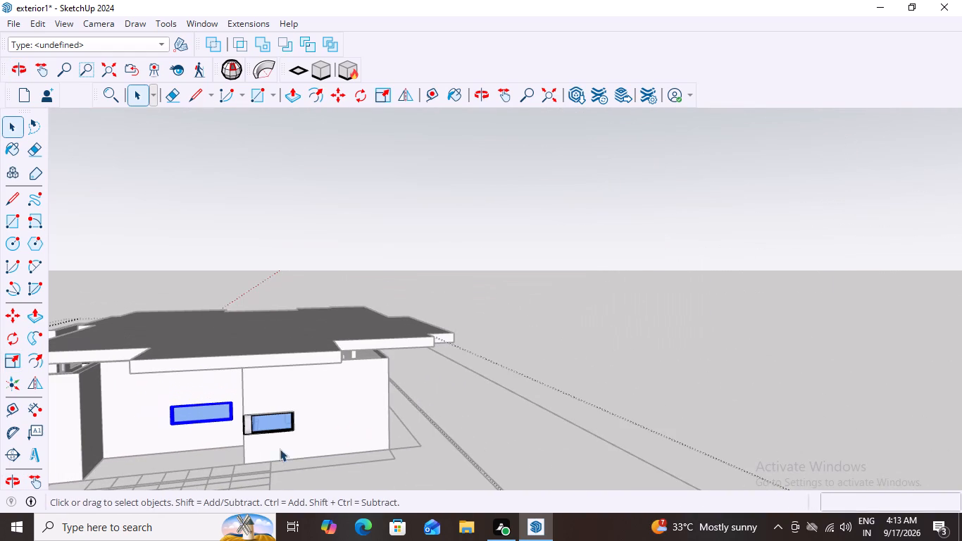
double_click(525, 283)
middle_drag(249, 437, 487, 412)
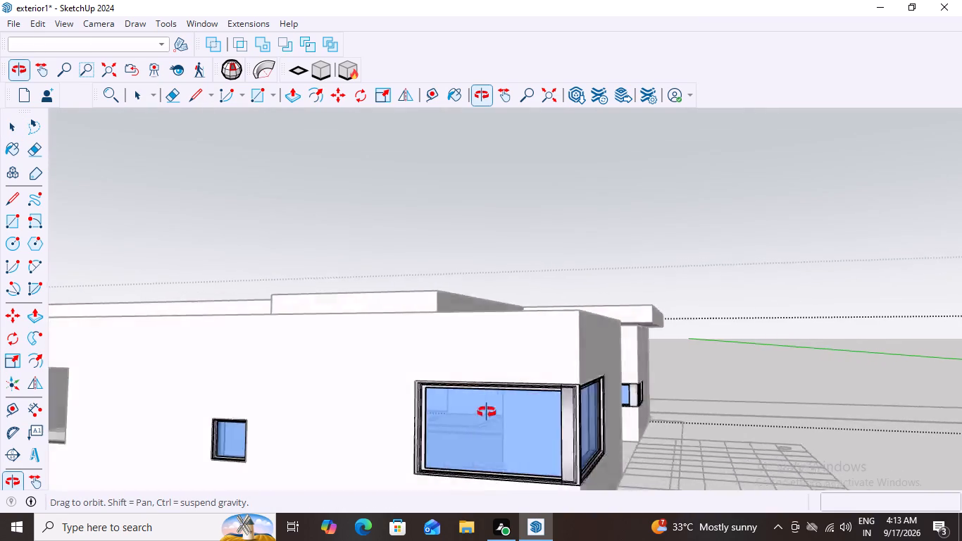
middle_drag(487, 412, 577, 420)
scroll(580, 420, down, 12)
middle_drag(485, 470, 527, 469)
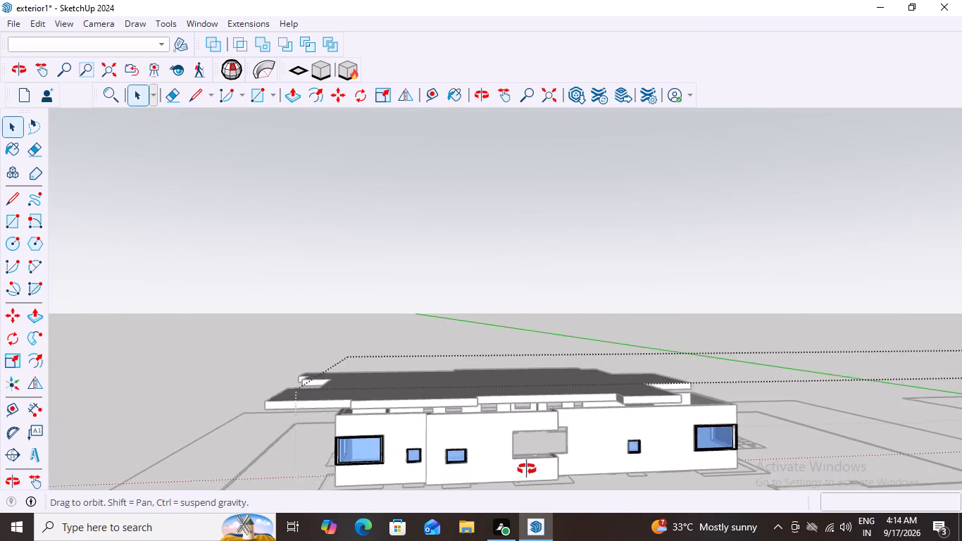
middle_drag(527, 469, 739, 459)
middle_drag(390, 432, 632, 455)
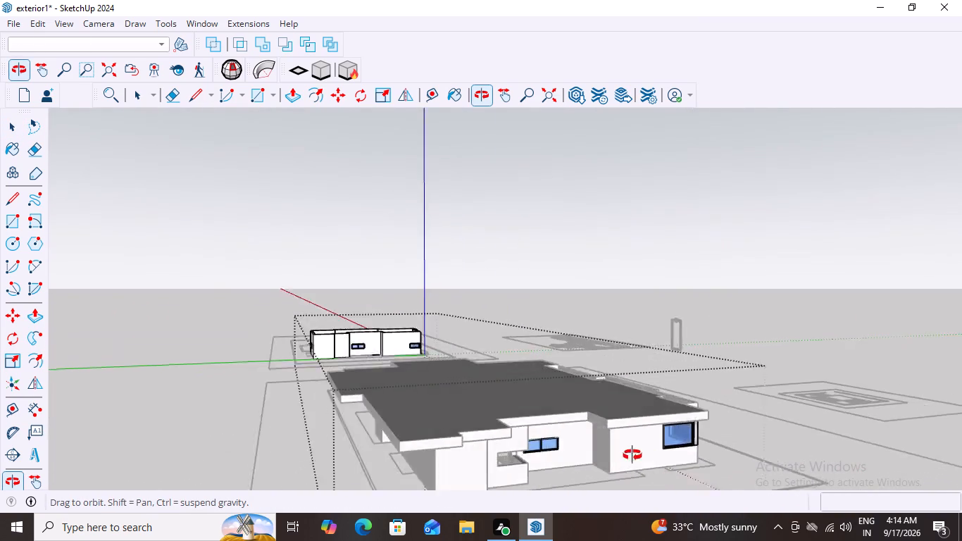
Examine the roofed house's long facade and its glazed corner windows, checking the wall for openings still without windows.
middle_drag(632, 455, 597, 474)
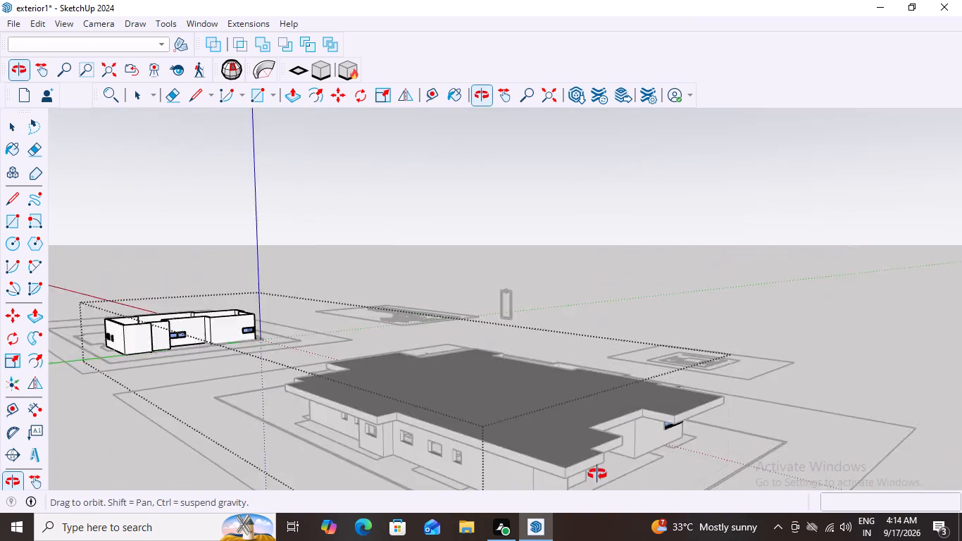
middle_drag(597, 474, 119, 425)
scroll(513, 436, down, 3)
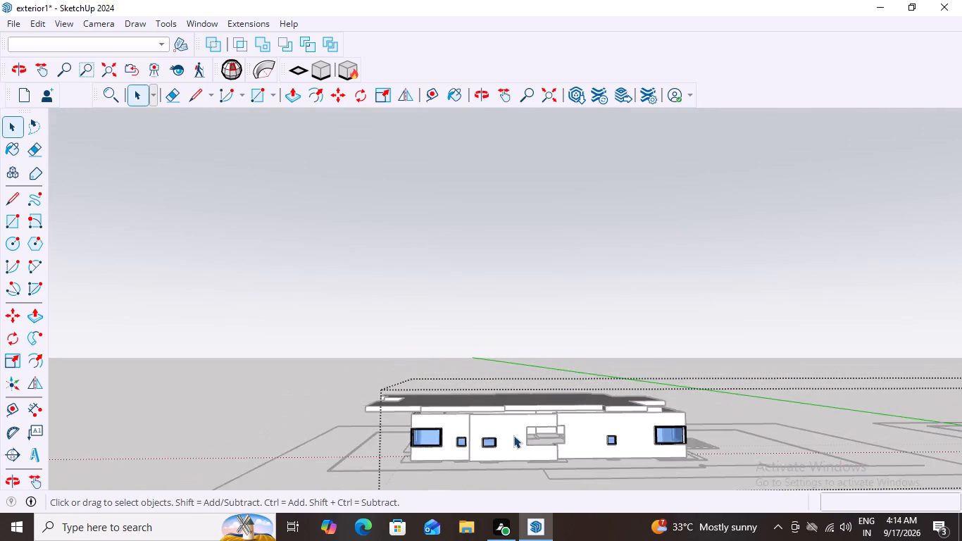
scroll(513, 435, down, 10)
middle_drag(624, 459, 629, 492)
scroll(532, 427, up, 5)
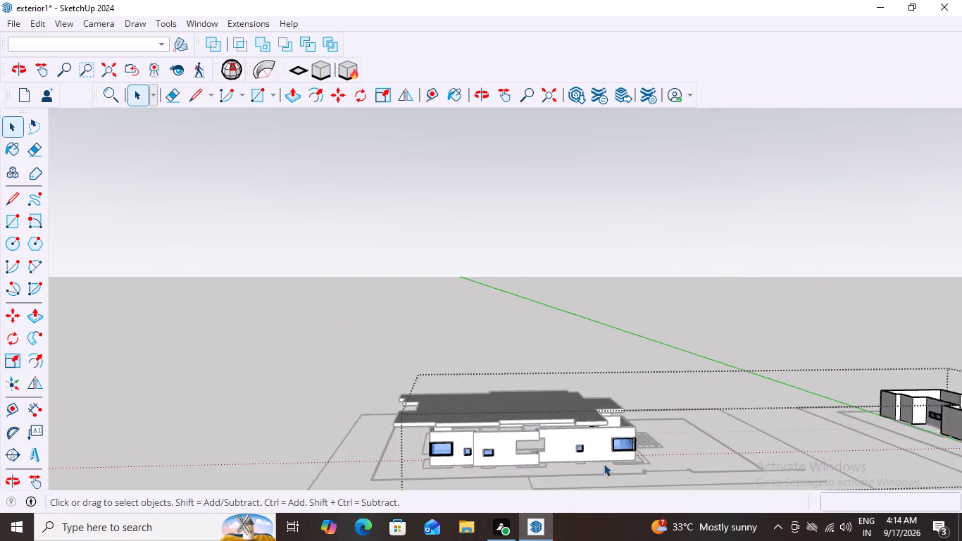
scroll(604, 464, up, 15)
scroll(663, 418, up, 8)
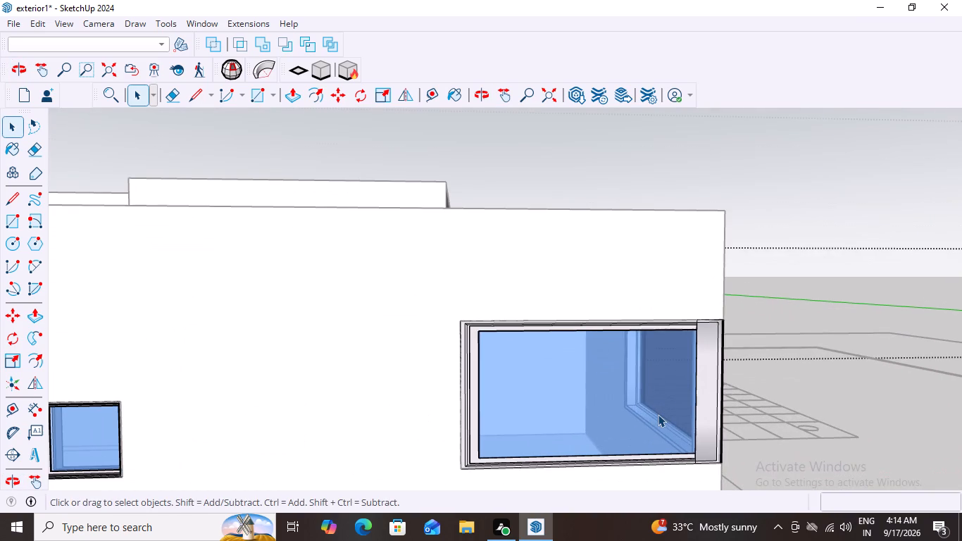
middle_drag(689, 421, 420, 408)
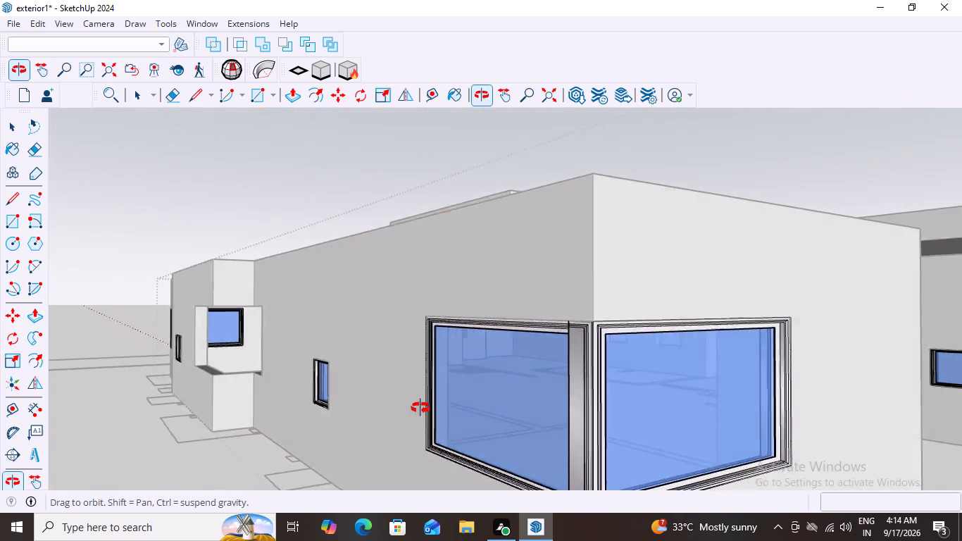
middle_drag(420, 408, 620, 469)
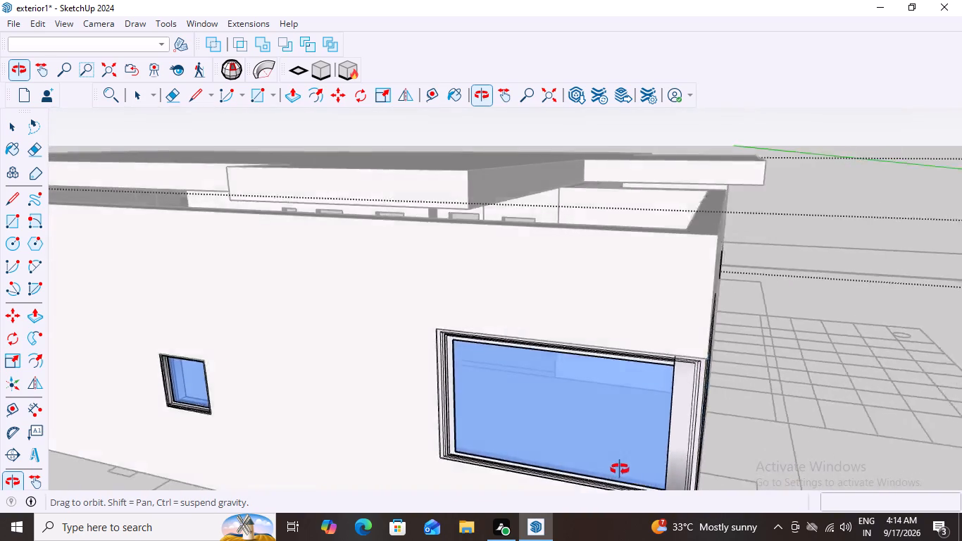
middle_drag(620, 469, 691, 443)
scroll(691, 443, down, 19)
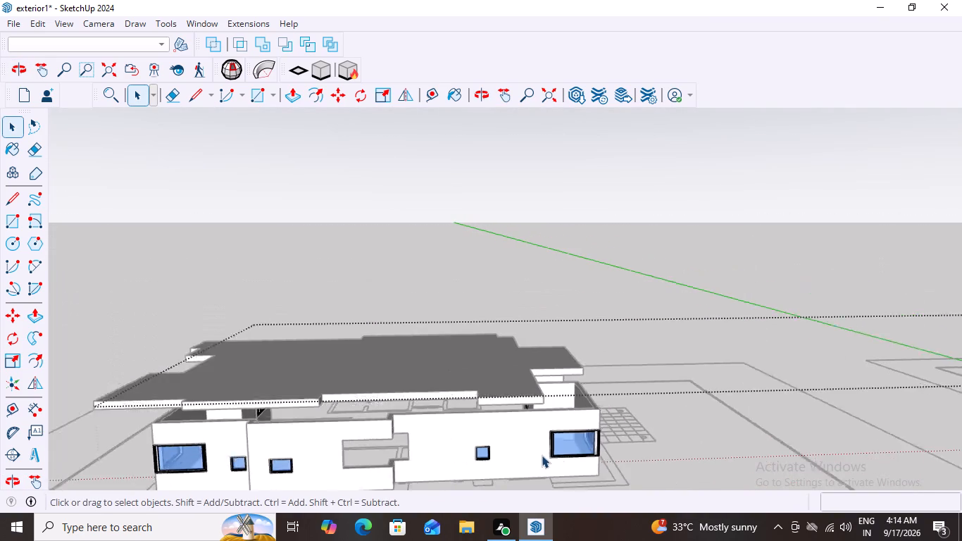
scroll(542, 455, down, 9)
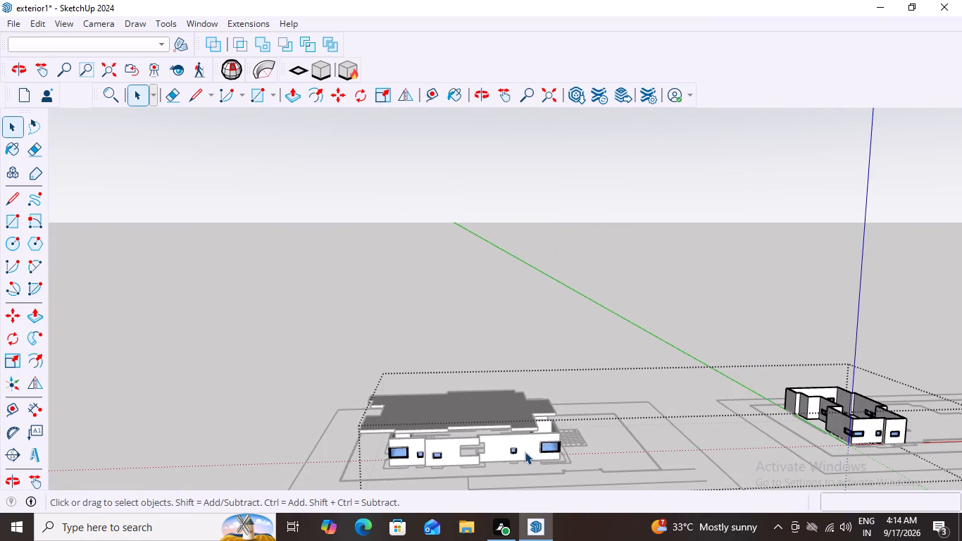
Inspect the windows in the front walls of the separate unroofed building near the origin, comparing it with the roofed house.
scroll(877, 437, up, 4)
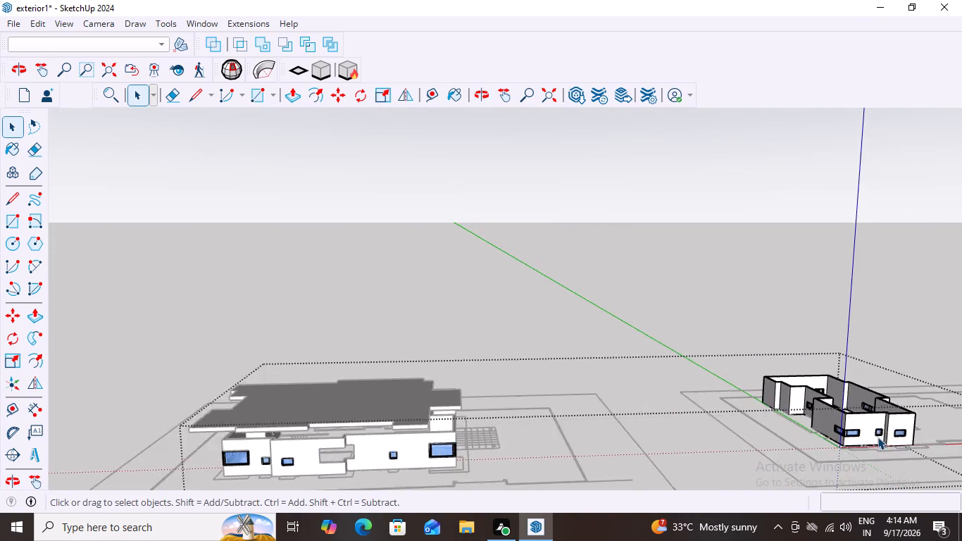
scroll(877, 437, up, 10)
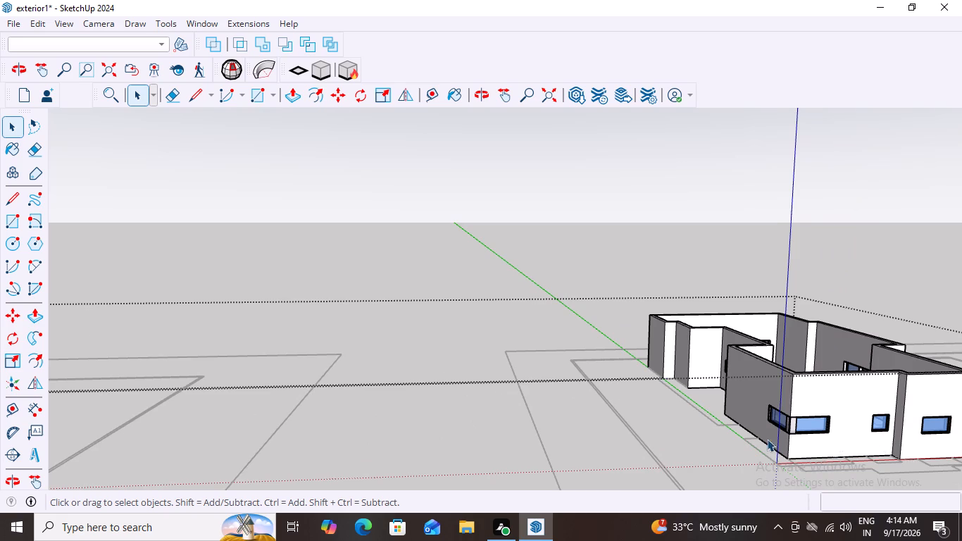
scroll(767, 433, down, 15)
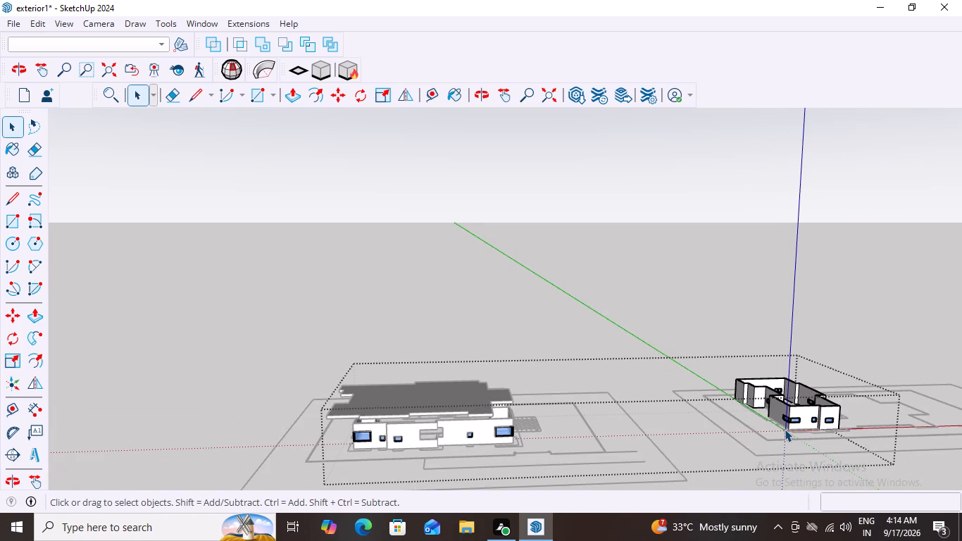
scroll(836, 418, up, 15)
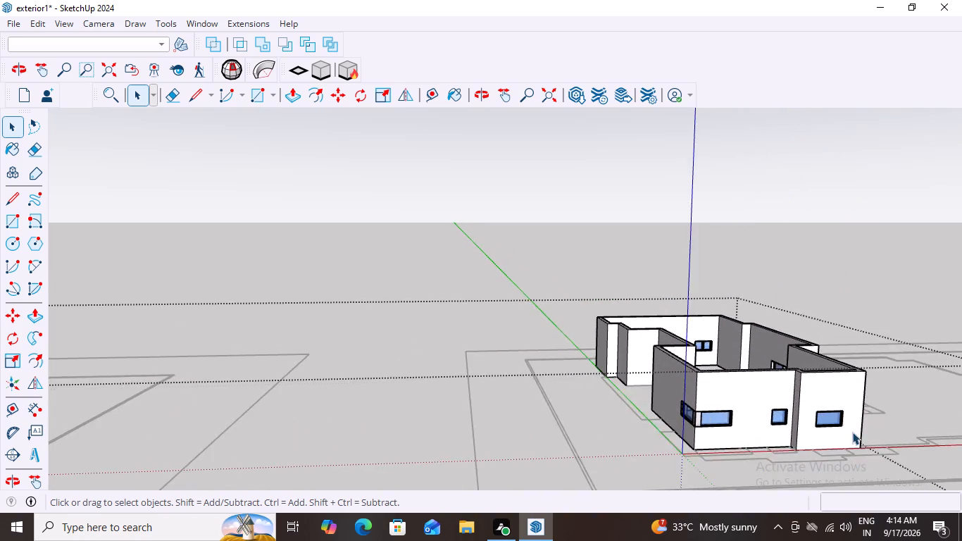
scroll(852, 432, up, 8)
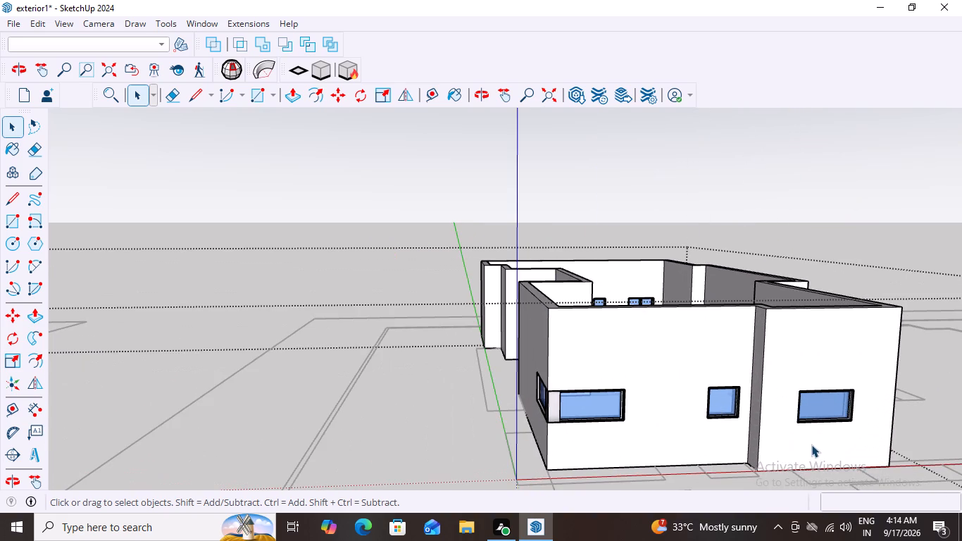
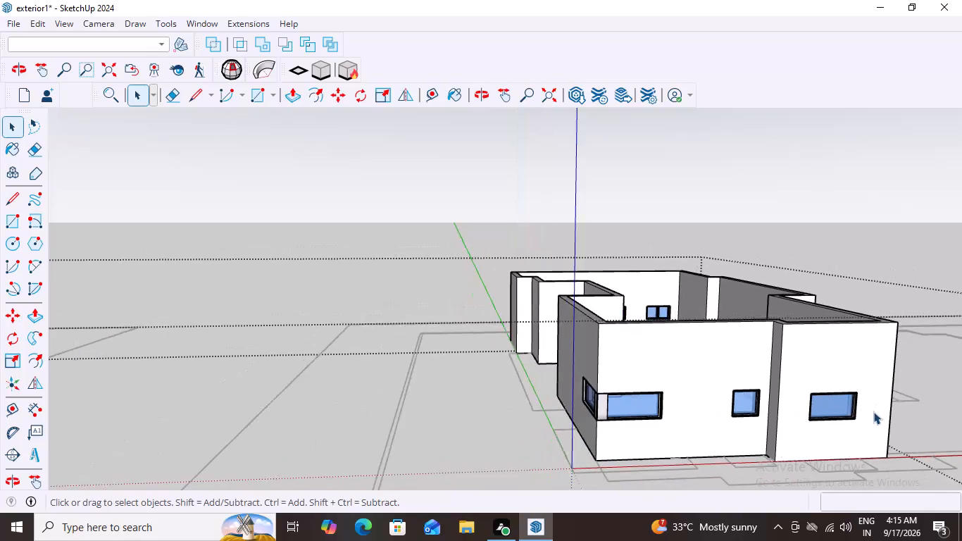
Examine the unroofed building near the origin from several sides, checking its walls for openings still without windows.
scroll(842, 428, down, 3)
scroll(782, 440, down, 2)
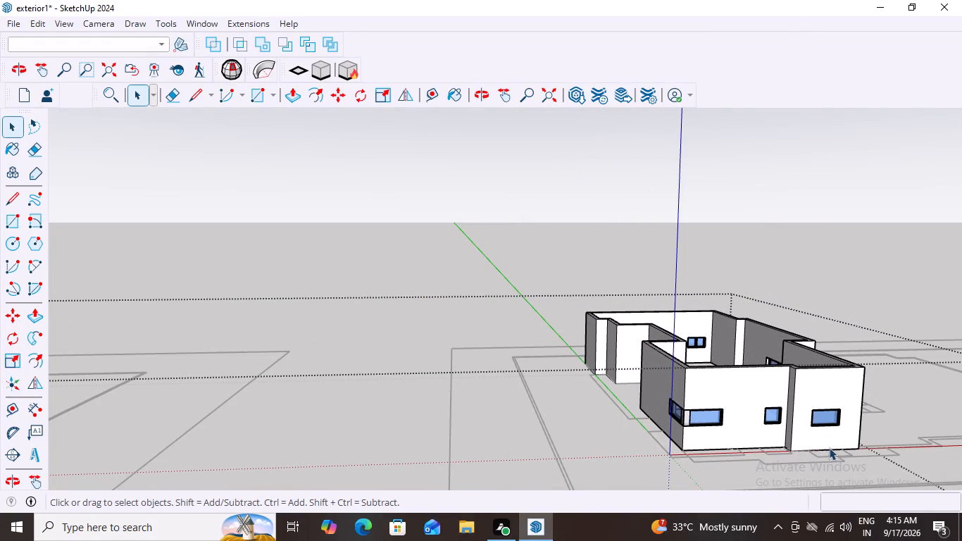
middle_drag(851, 433, 604, 414)
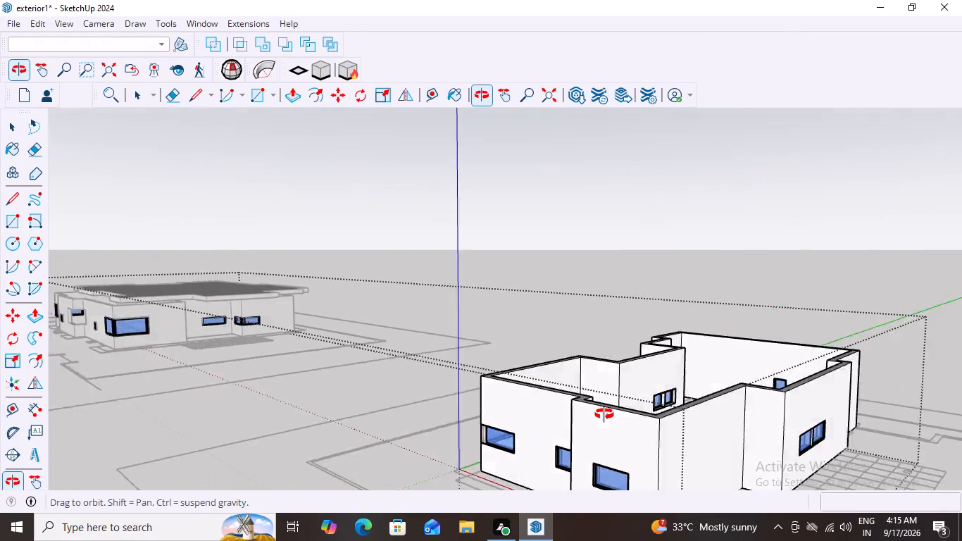
middle_drag(604, 414, 476, 405)
scroll(612, 401, down, 4)
scroll(559, 440, down, 2)
middle_drag(476, 429, 487, 433)
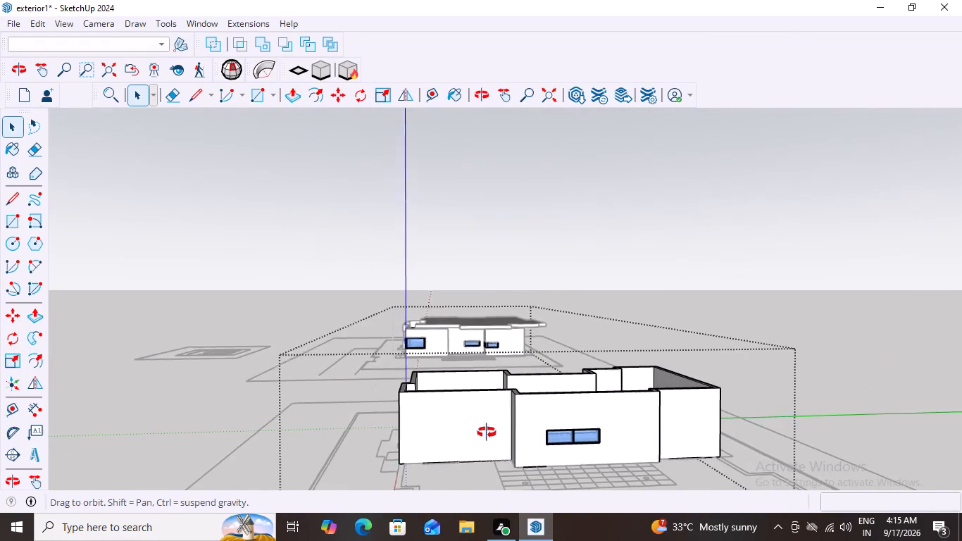
middle_drag(487, 433, 760, 452)
scroll(359, 440, down, 4)
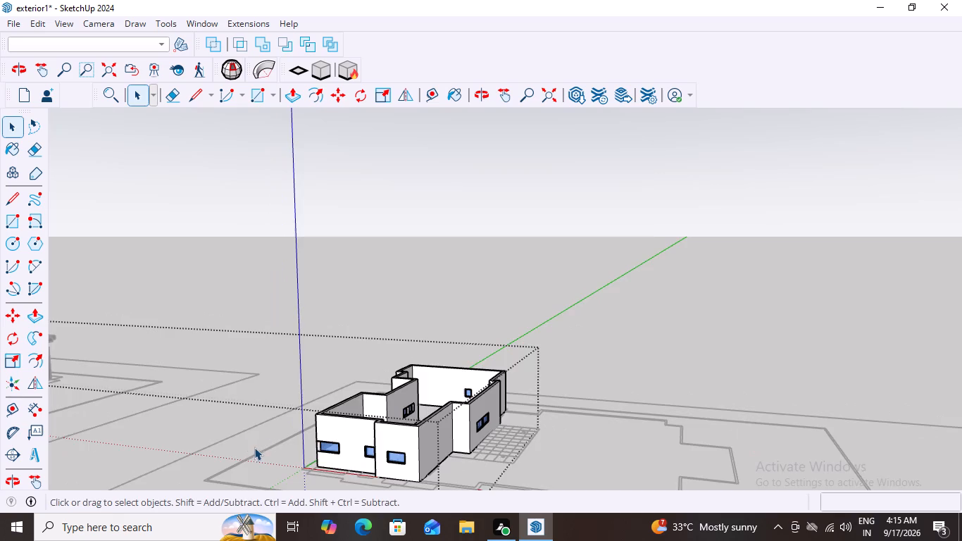
middle_drag(254, 448, 470, 450)
scroll(470, 450, down, 1)
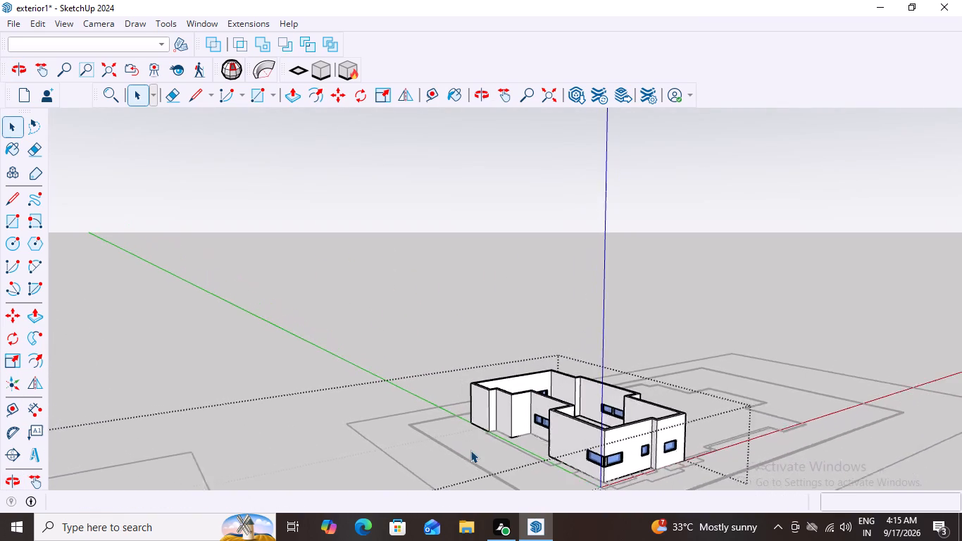
scroll(470, 450, down, 20)
scroll(470, 450, down, 9)
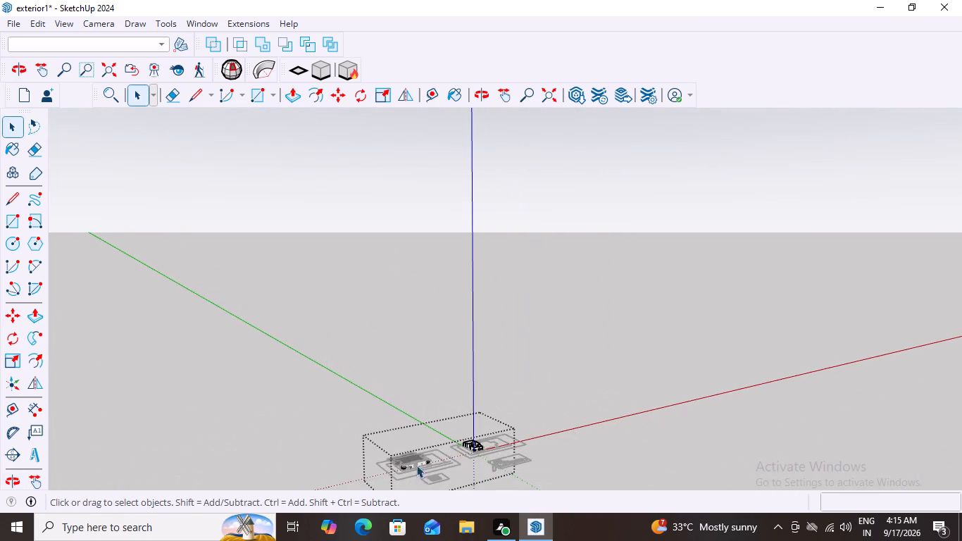
Inspect the roofed house's long facade around the empty opening at the wall offset, and close the open group.
scroll(416, 466, up, 12)
middle_drag(417, 460, 348, 460)
scroll(424, 460, up, 19)
scroll(378, 447, down, 4)
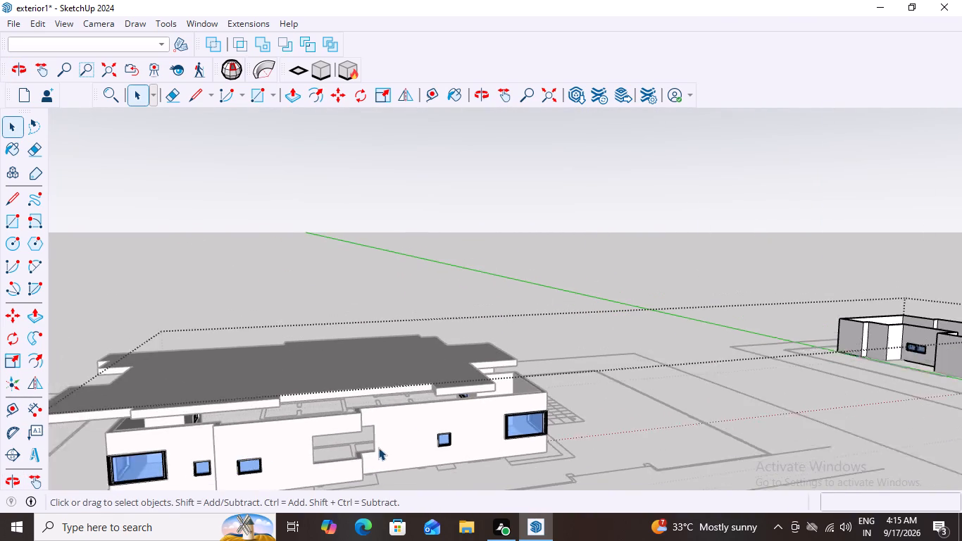
middle_drag(380, 448, 246, 435)
scroll(313, 400, up, 3)
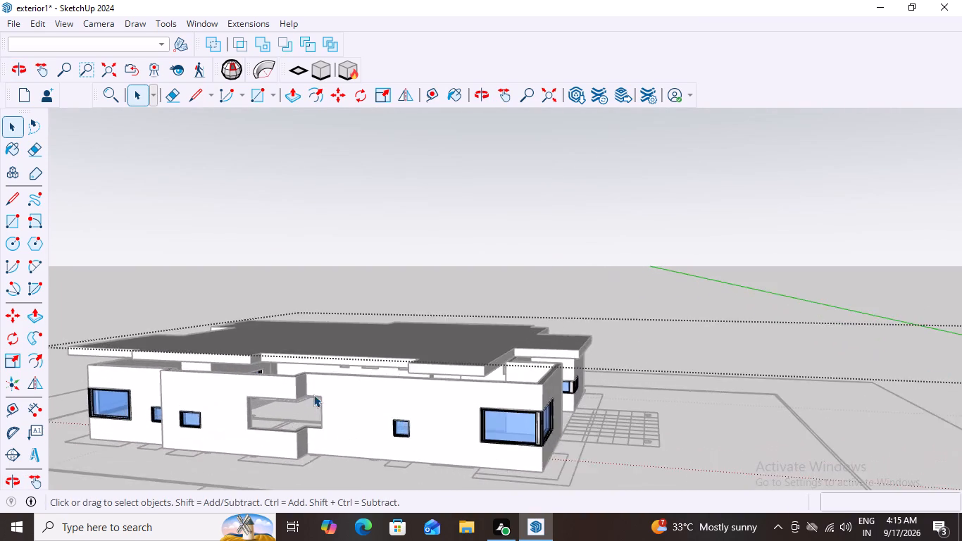
scroll(313, 394, up, 5)
scroll(299, 463, up, 6)
middle_drag(306, 460, 275, 461)
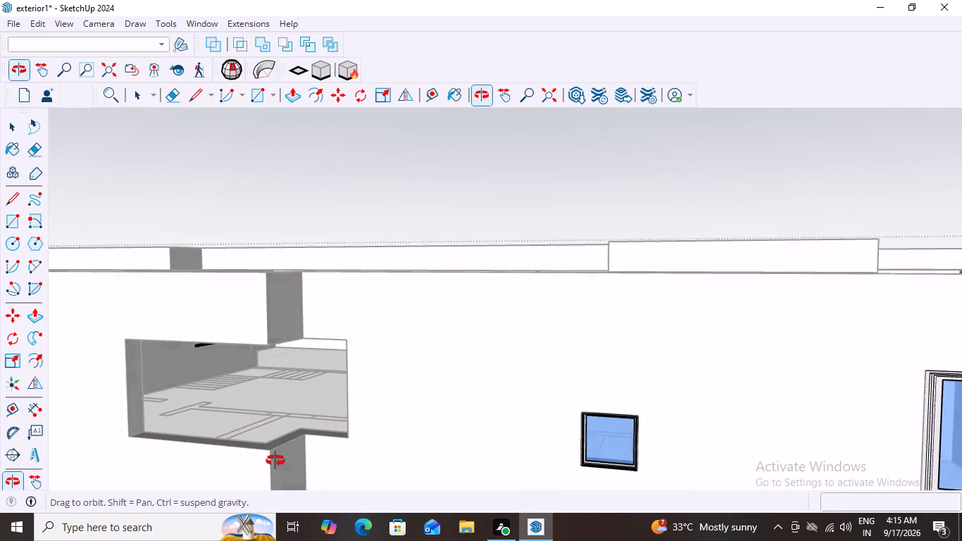
middle_drag(275, 461, 216, 455)
scroll(313, 442, down, 2)
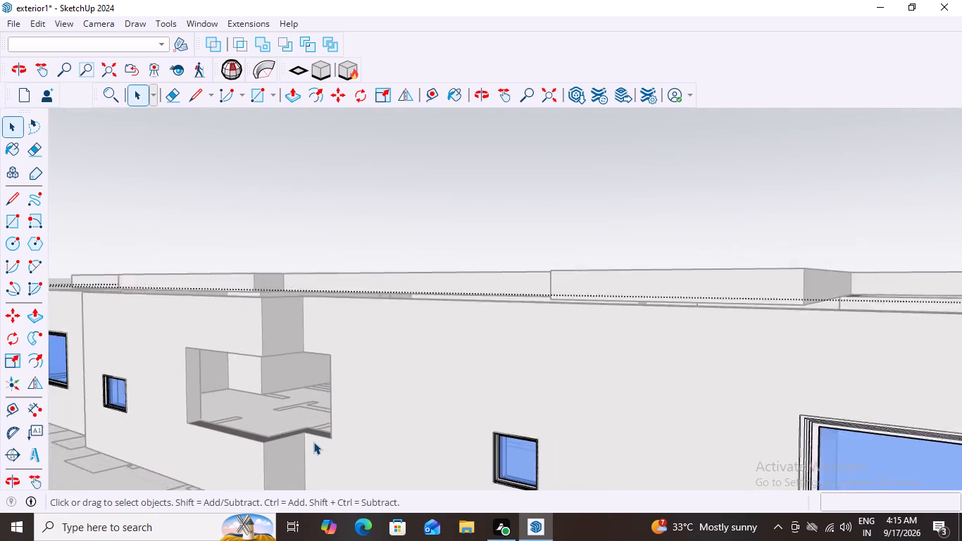
scroll(313, 442, down, 3)
key(space)
click(539, 225)
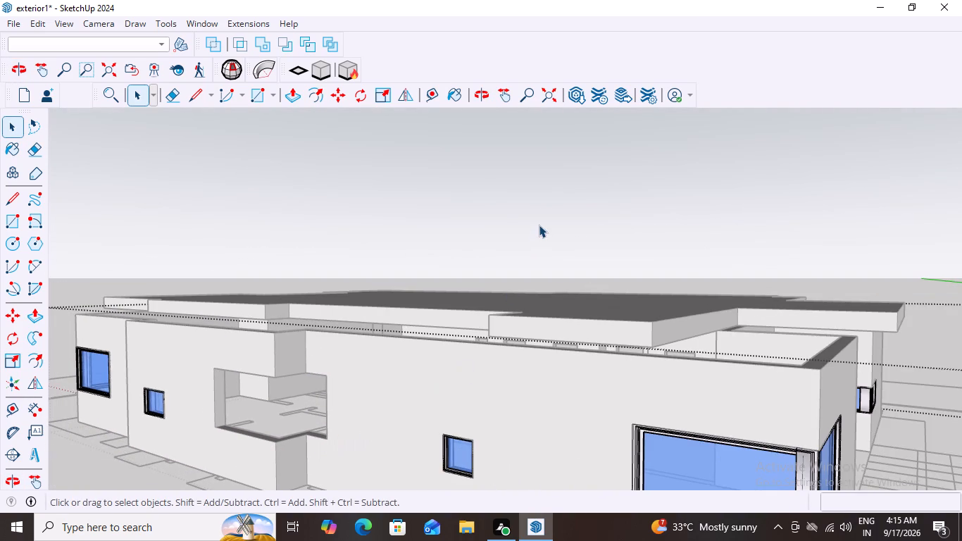
Copy the large corner window inside the house group about 8843 mm along the long facade into the empty opening at the wall offset.
scroll(315, 422, down, 2)
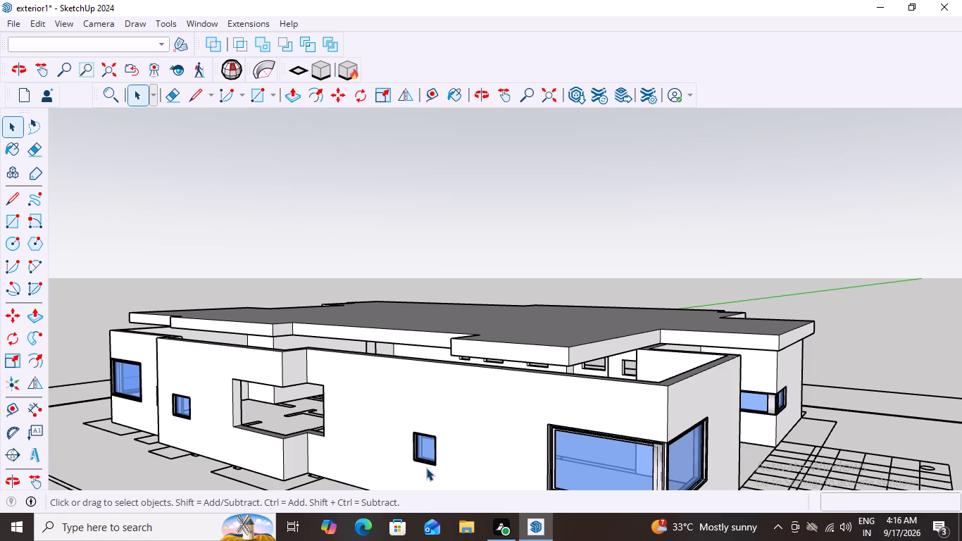
middle_drag(411, 459, 426, 466)
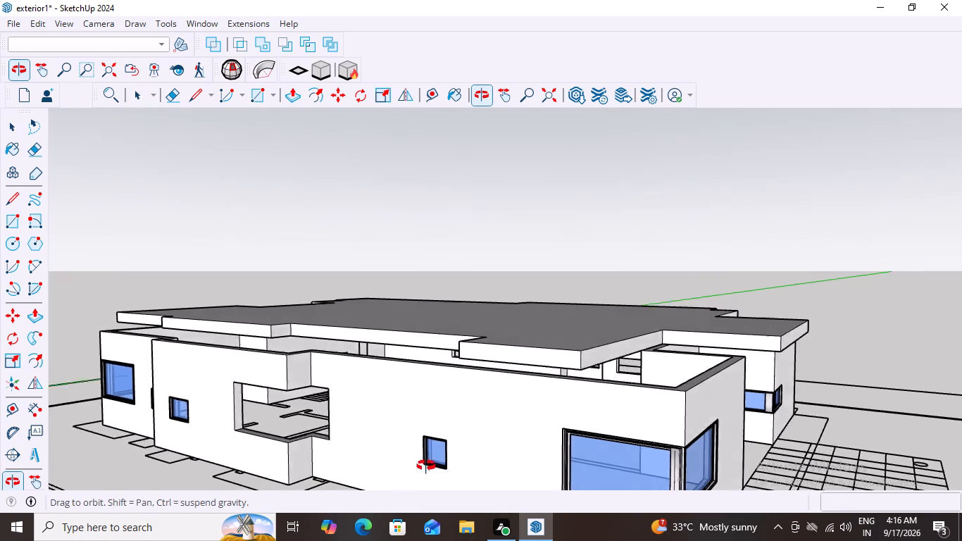
middle_drag(426, 466, 574, 464)
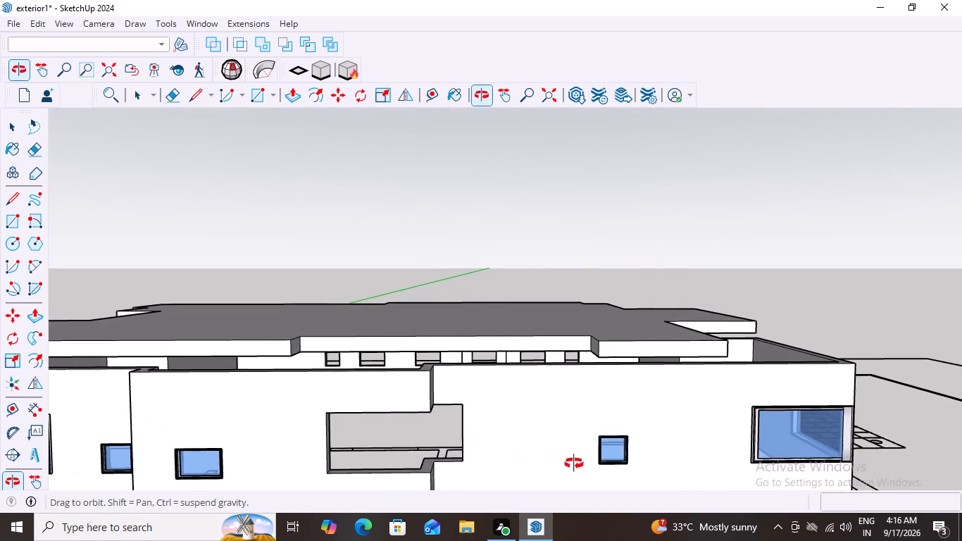
middle_drag(574, 464, 580, 464)
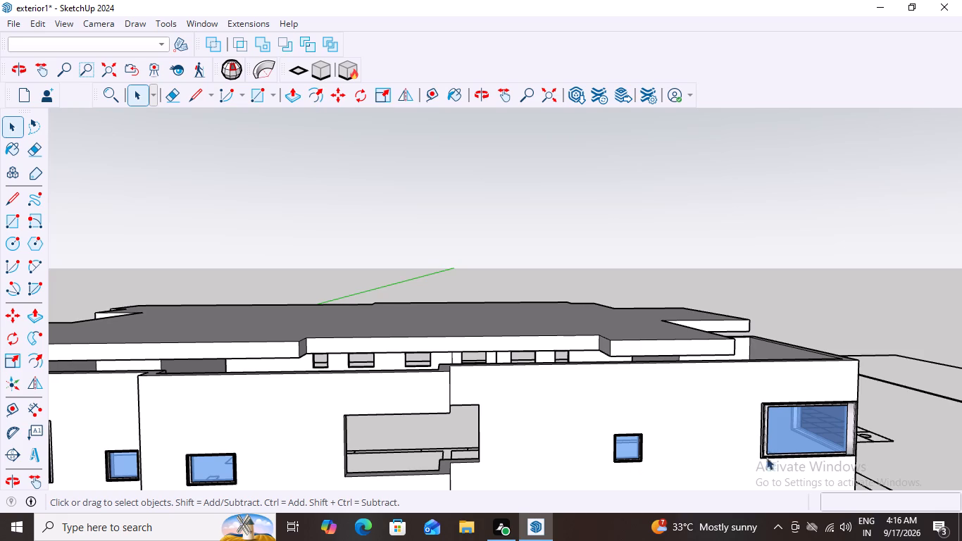
scroll(625, 459, up, 3)
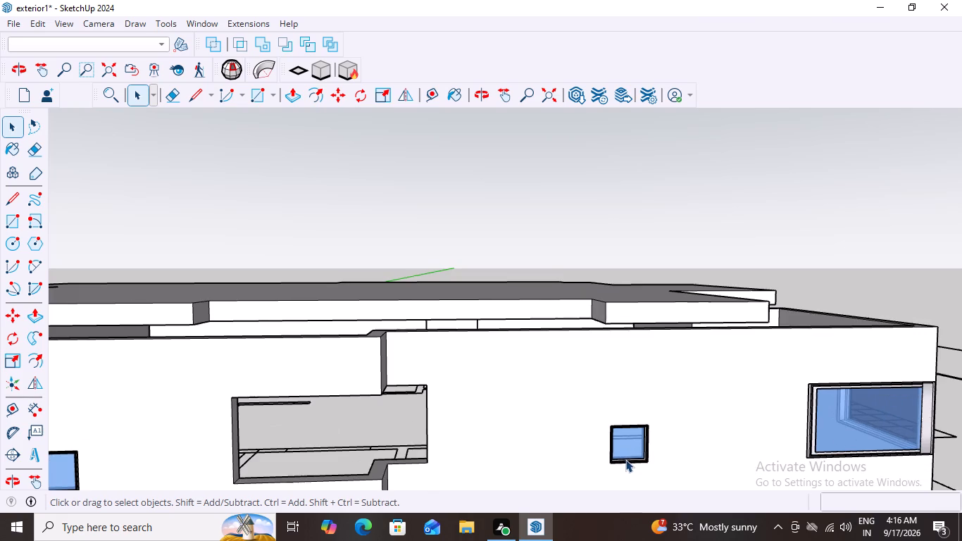
scroll(844, 421, down, 4)
scroll(900, 435, up, 8)
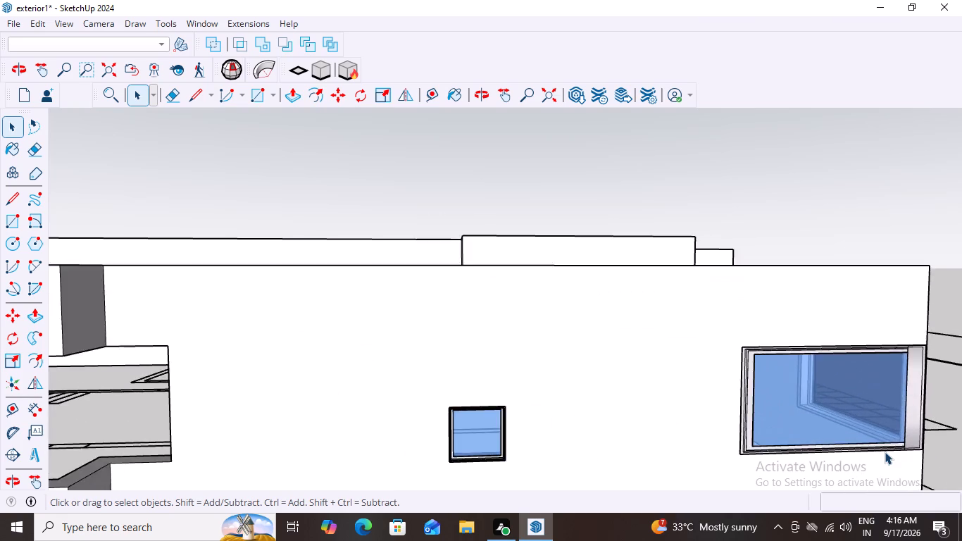
scroll(885, 452, up, 3)
scroll(702, 464, up, 2)
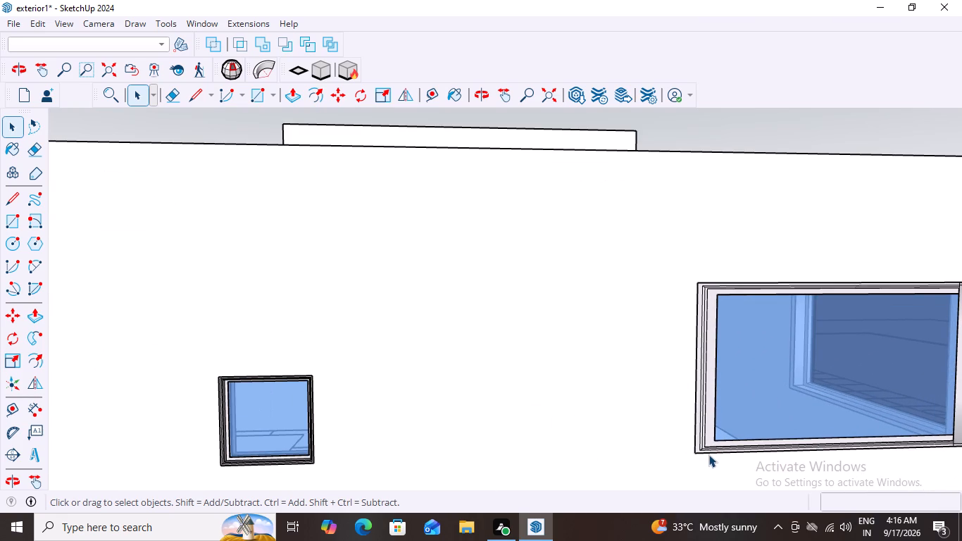
click(725, 419)
scroll(725, 419, down, 4)
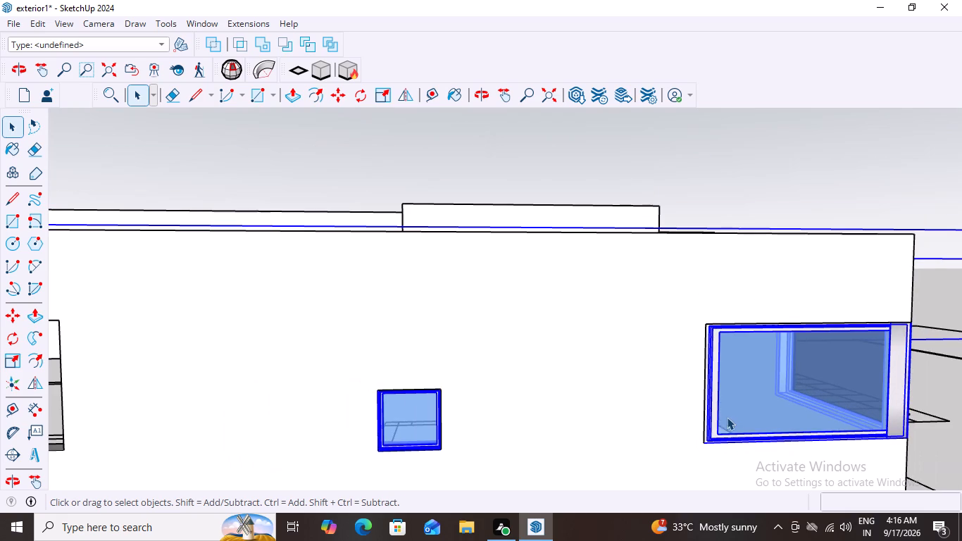
click(732, 413)
click(732, 413)
click(732, 413)
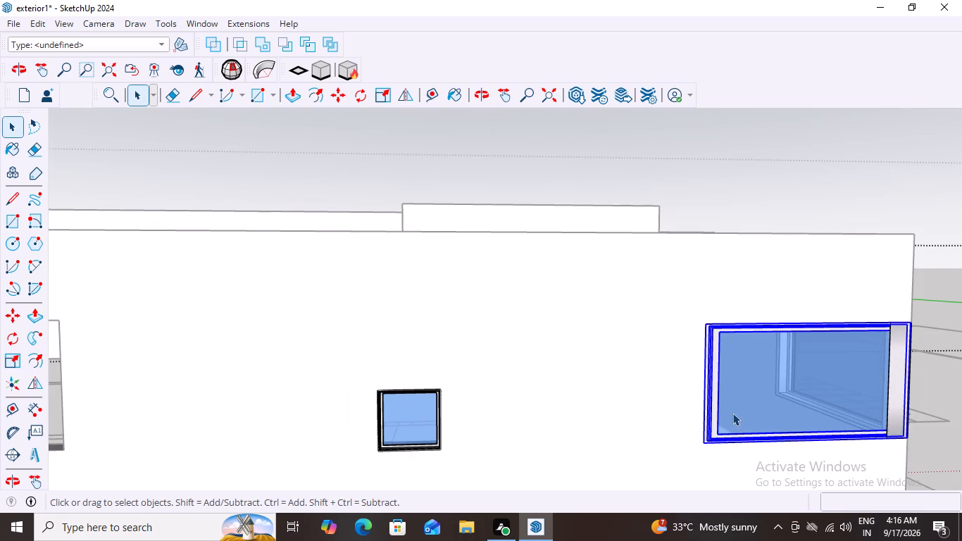
key(m)
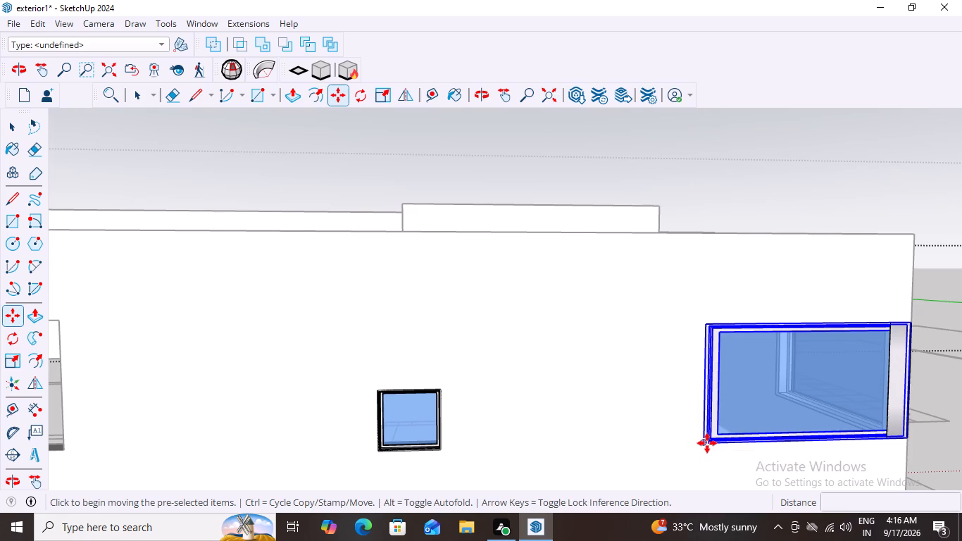
scroll(703, 443, up, 8)
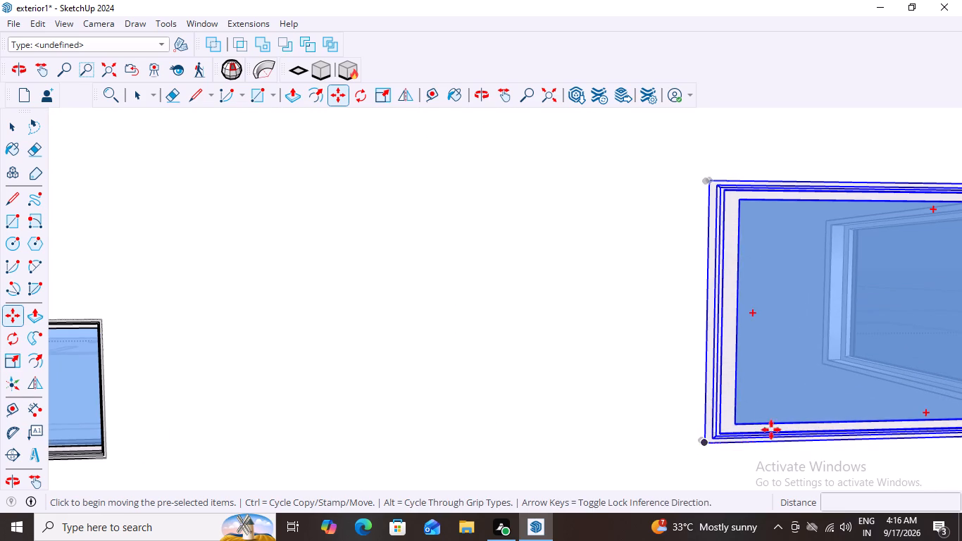
click(711, 437)
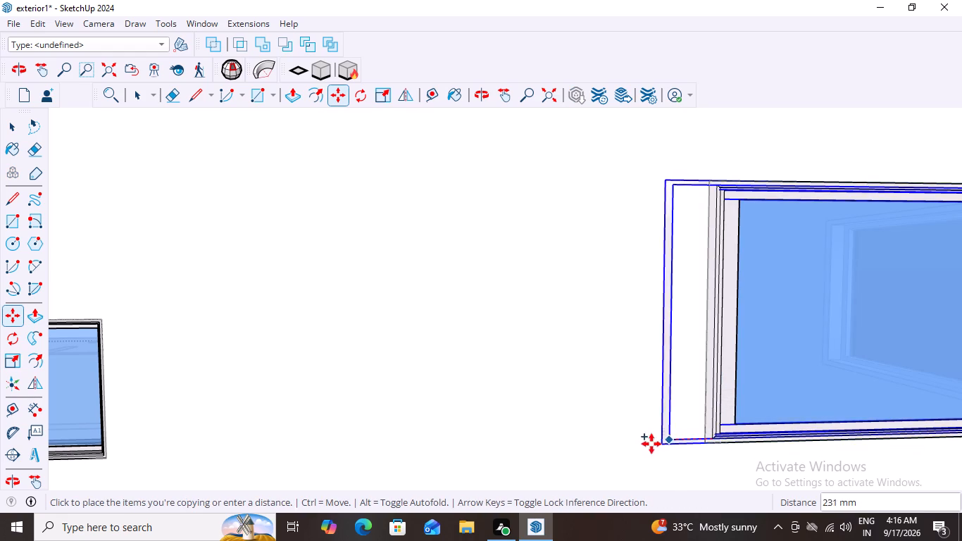
scroll(587, 430, down, 13)
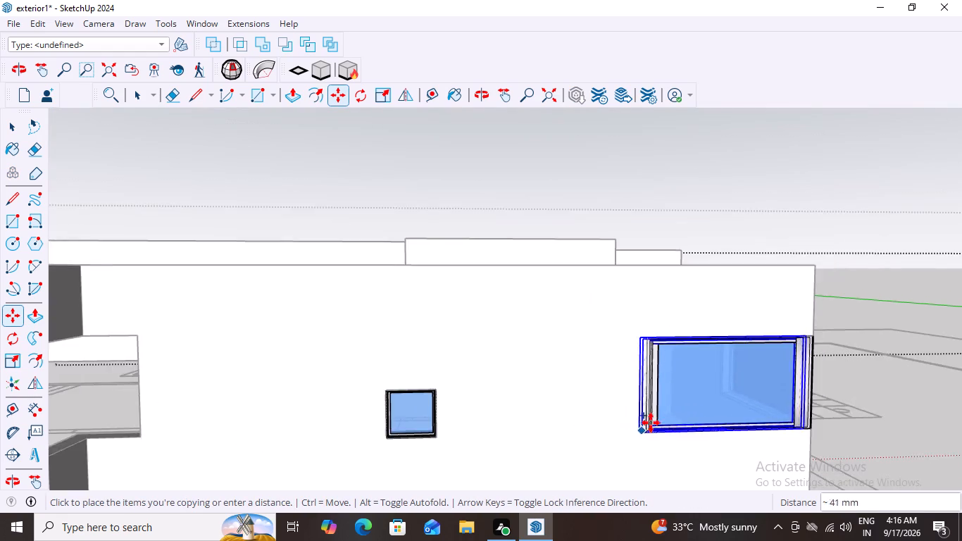
scroll(651, 423, down, 10)
scroll(406, 433, up, 6)
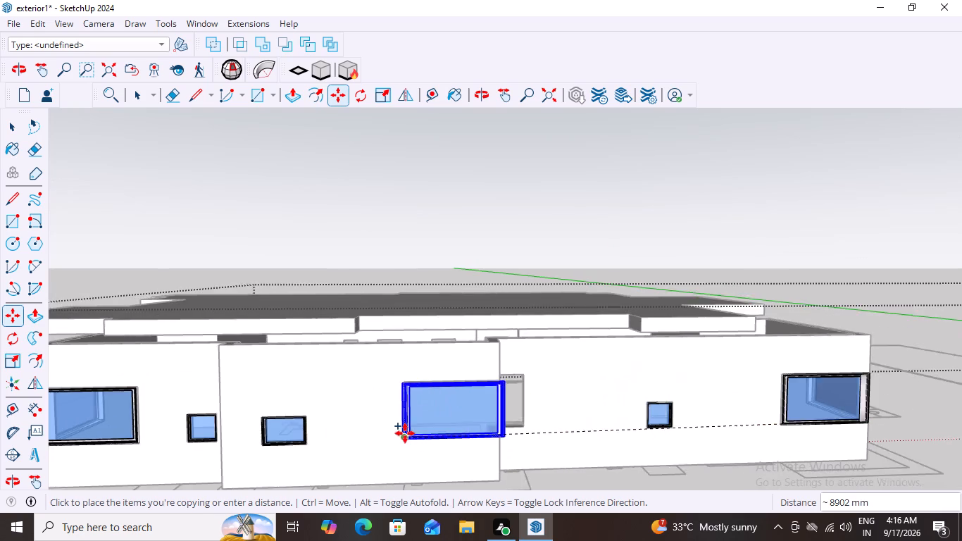
scroll(405, 433, up, 12)
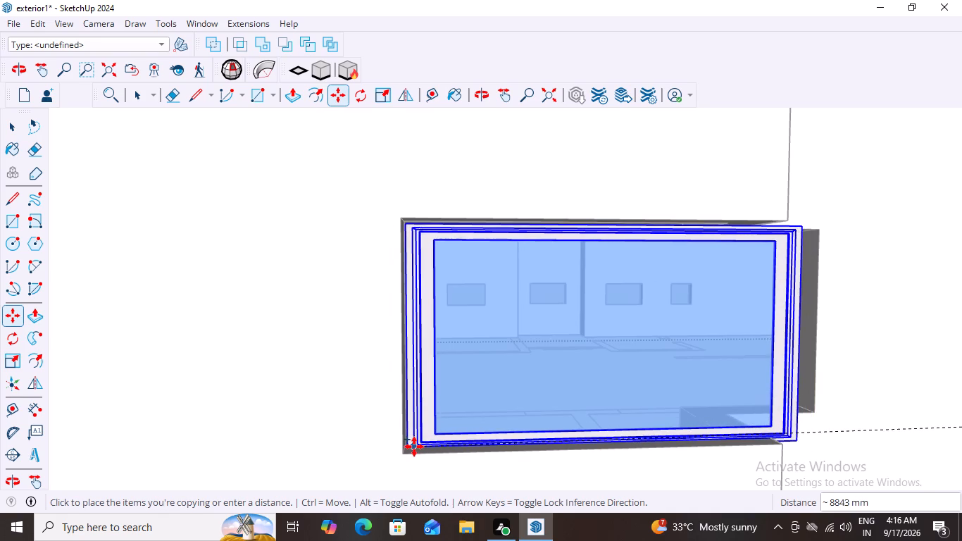
click(414, 447)
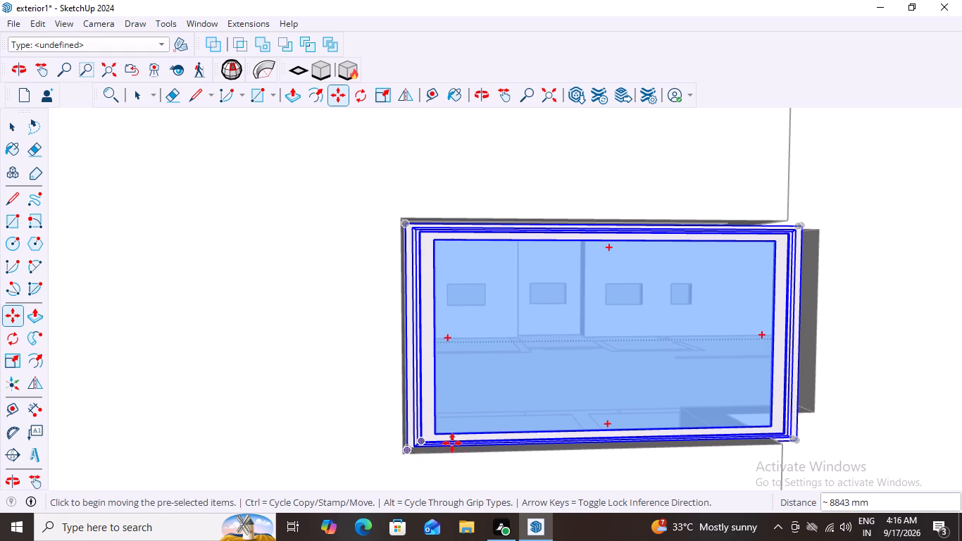
Move the copied window by its lower corner about 167 mm onto the lower outer corner of the opening.
scroll(396, 451, up, 11)
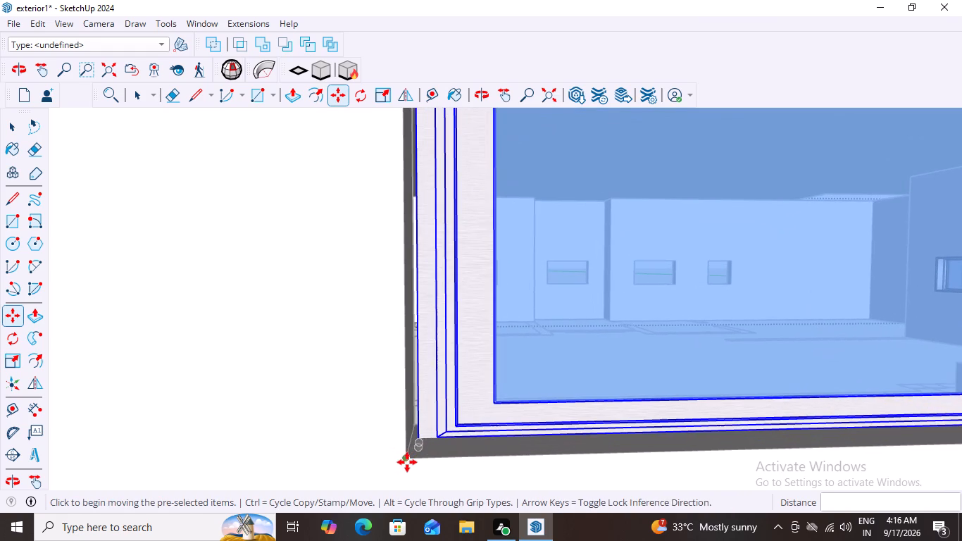
scroll(410, 462, down, 3)
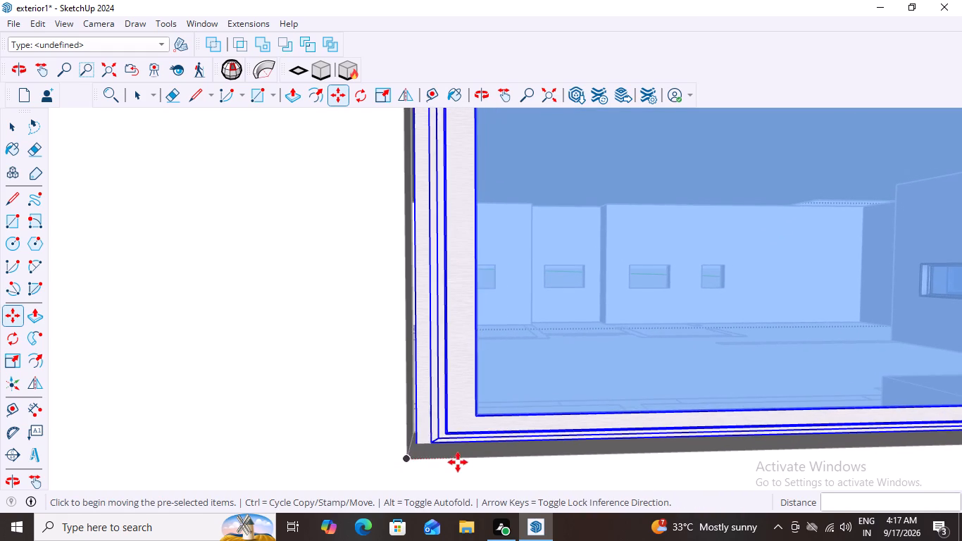
scroll(458, 462, up, 3)
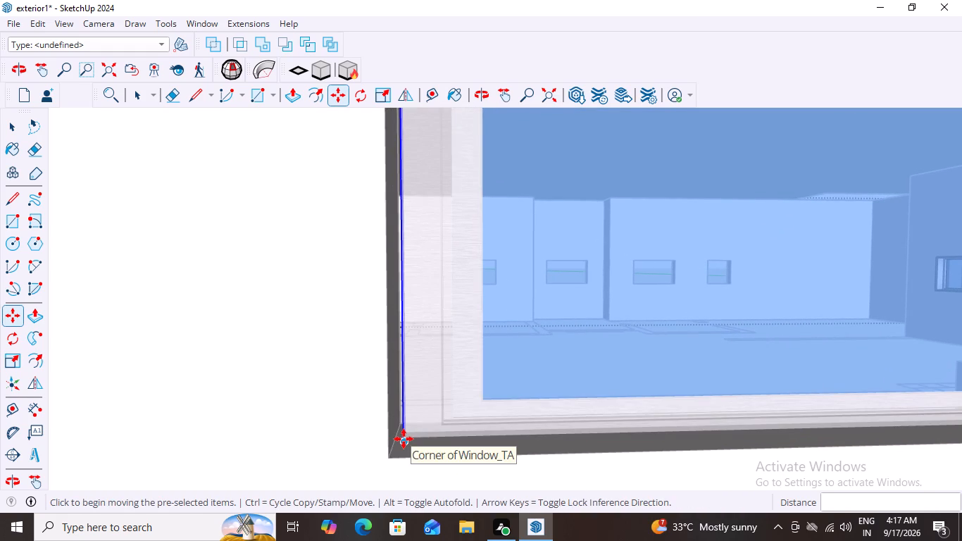
click(404, 439)
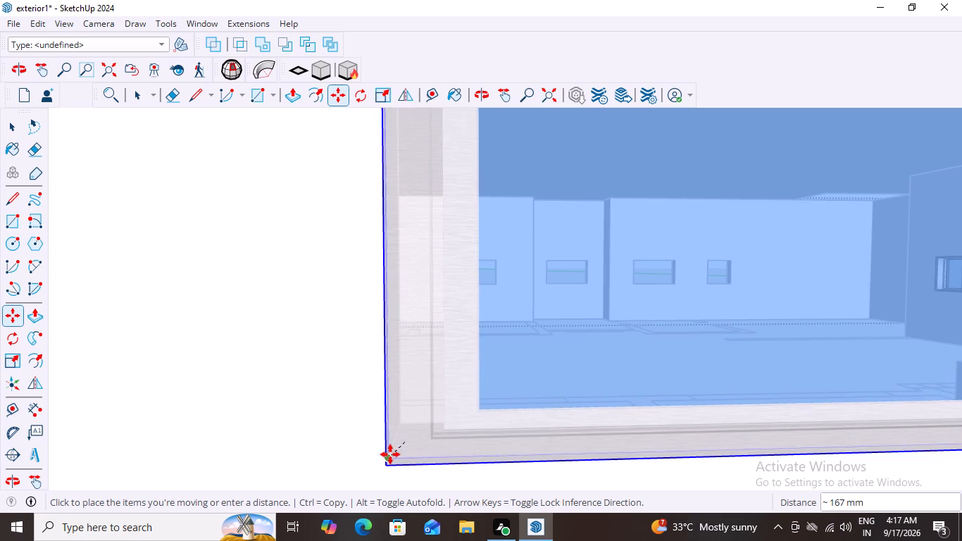
click(390, 455)
Scale the copied window's height by a factor of 0.91, lowering its top edge in the offset-wall opening.
scroll(449, 442, down, 15)
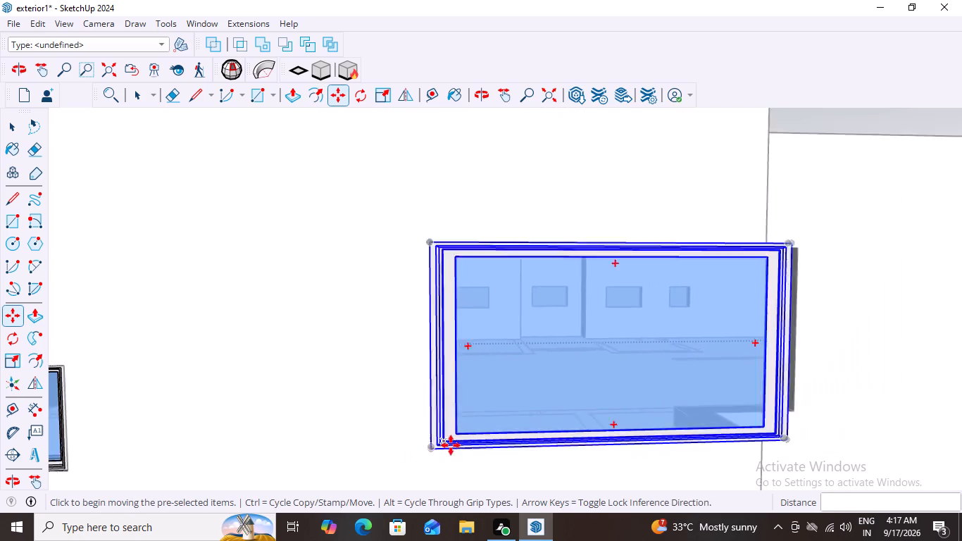
scroll(737, 318, up, 8)
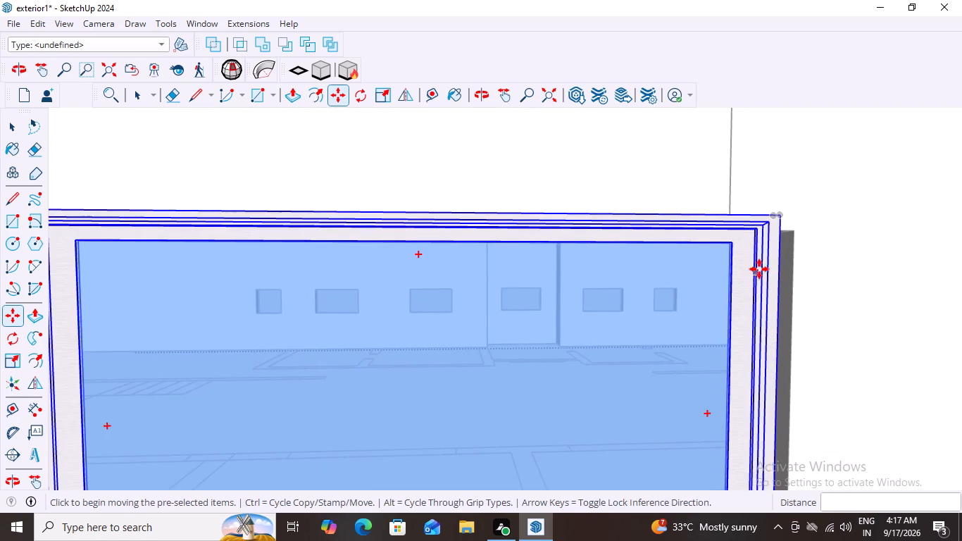
scroll(759, 252, down, 8)
key(s)
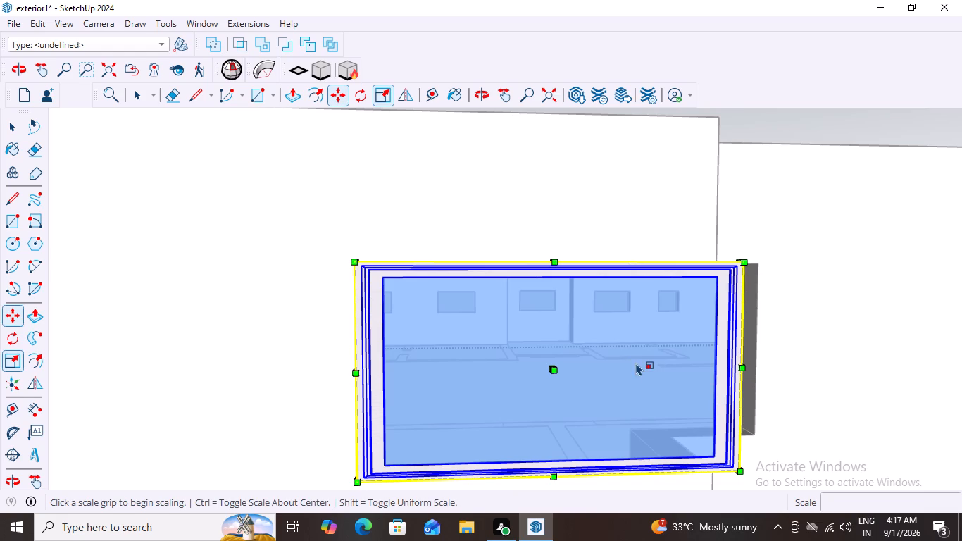
middle_drag(538, 276, 556, 346)
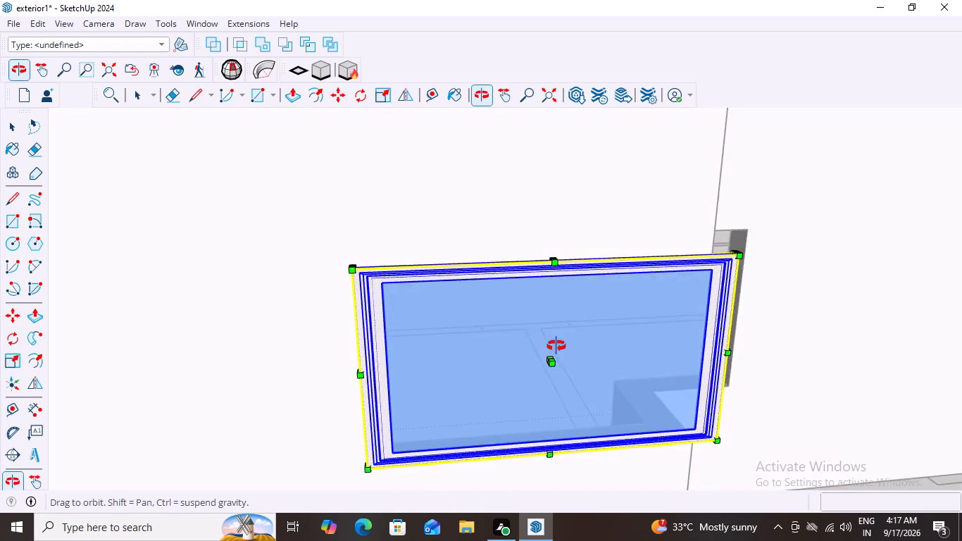
middle_drag(556, 346, 572, 411)
scroll(539, 245, up, 6)
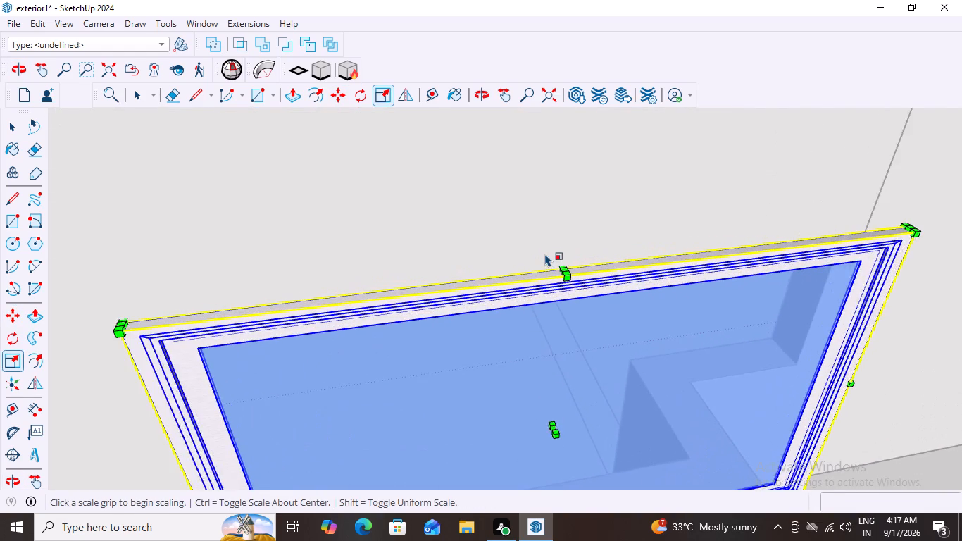
scroll(545, 254, up, 2)
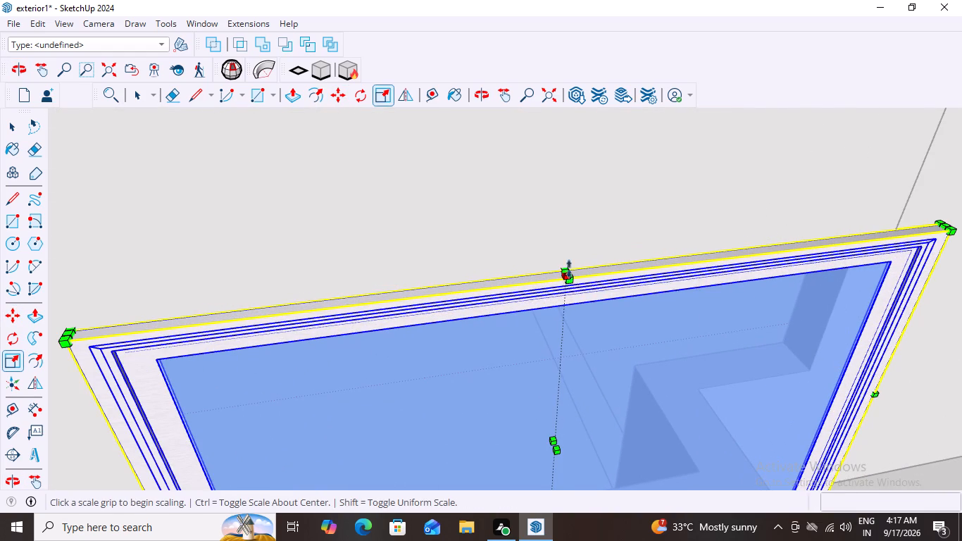
scroll(564, 273, up, 7)
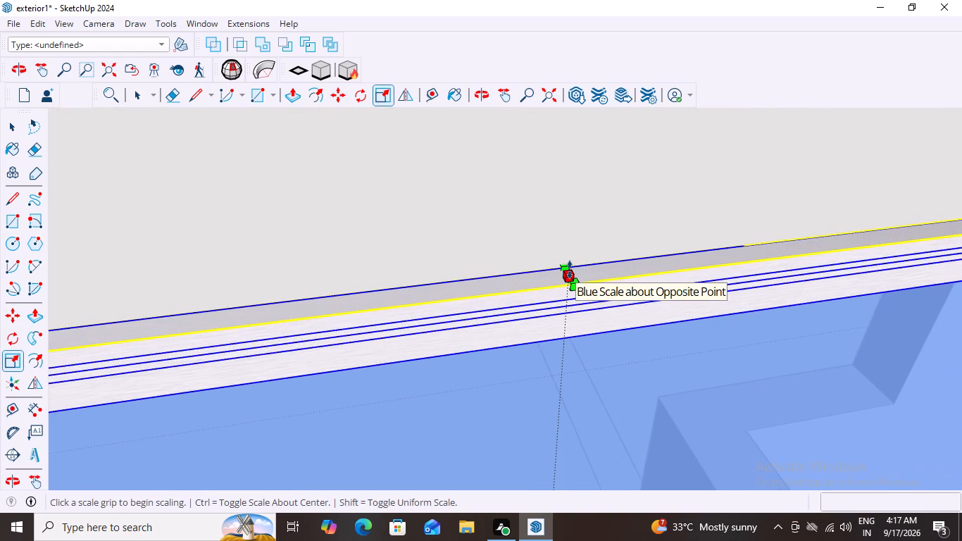
drag(570, 270, 580, 282)
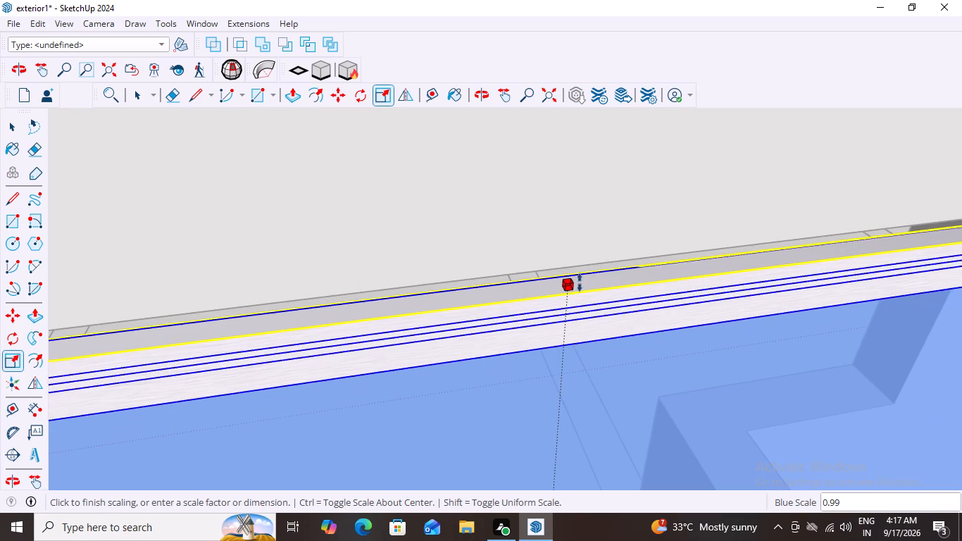
drag(580, 282, 594, 341)
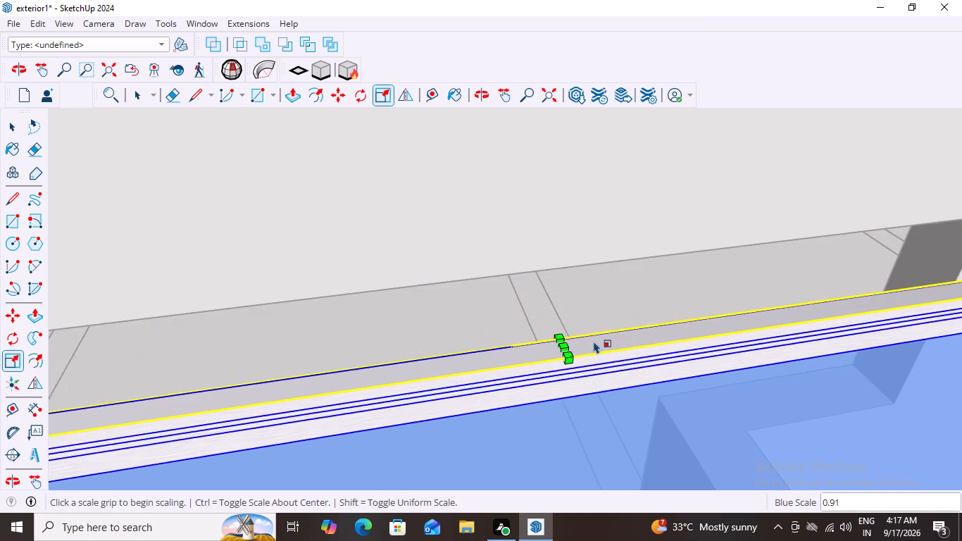
scroll(594, 341, down, 13)
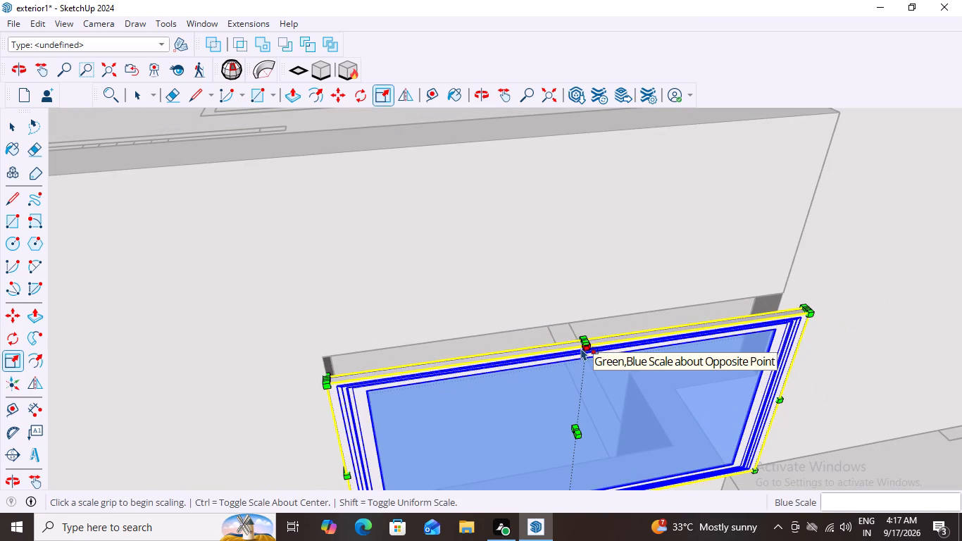
Scale the copied window uniformly by 0.98 from its lower corner on the long-facade side of the opening.
scroll(317, 383, up, 4)
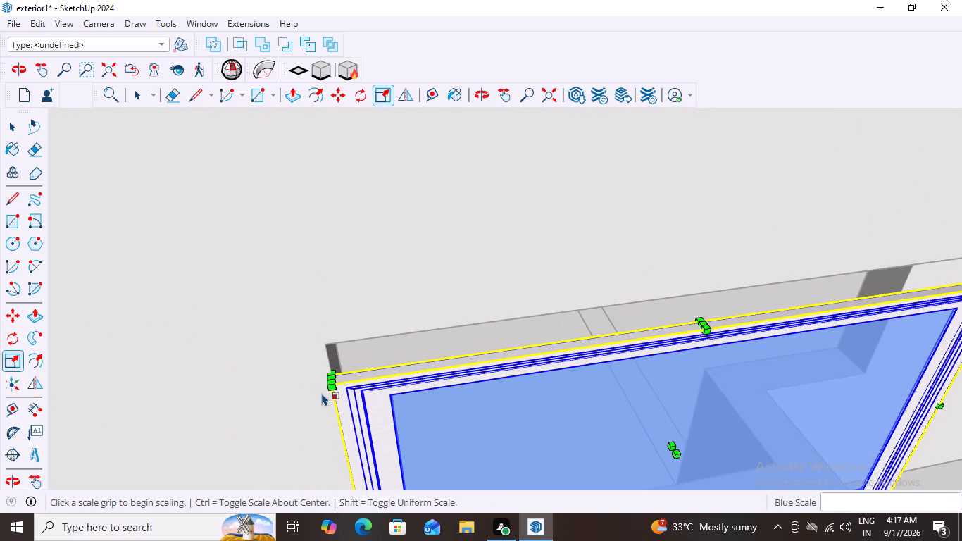
scroll(323, 394, up, 3)
scroll(385, 384, up, 3)
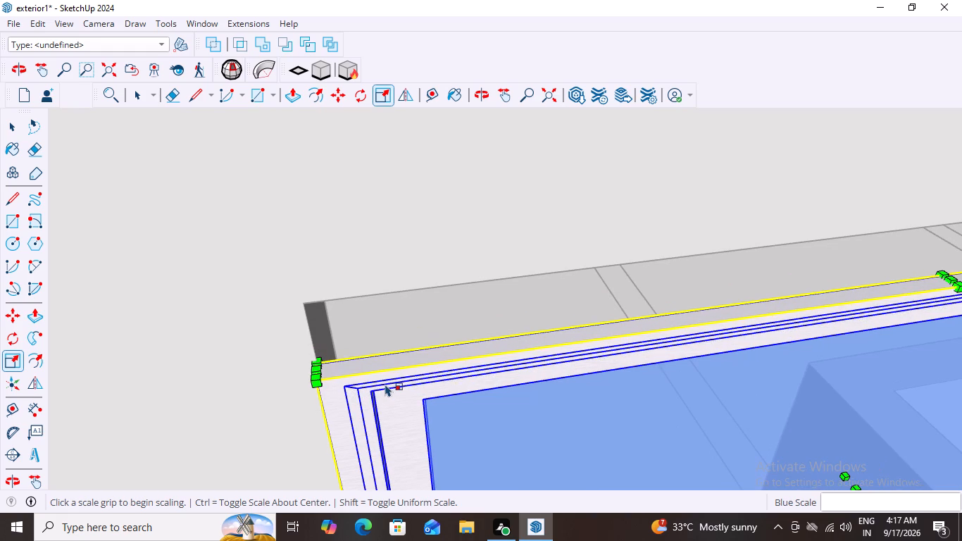
scroll(466, 332, down, 7)
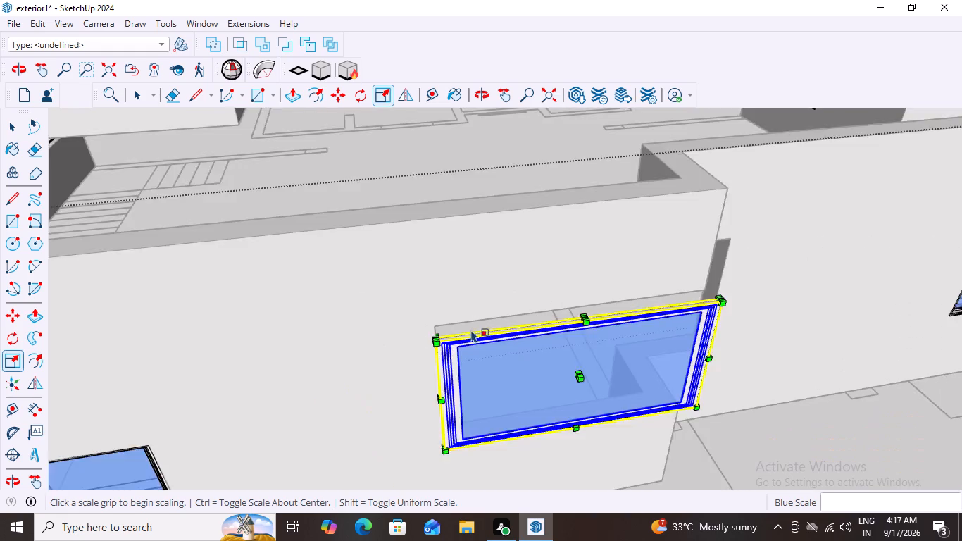
scroll(471, 330, down, 3)
scroll(416, 424, up, 7)
middle_drag(463, 406, 523, 413)
scroll(496, 403, up, 11)
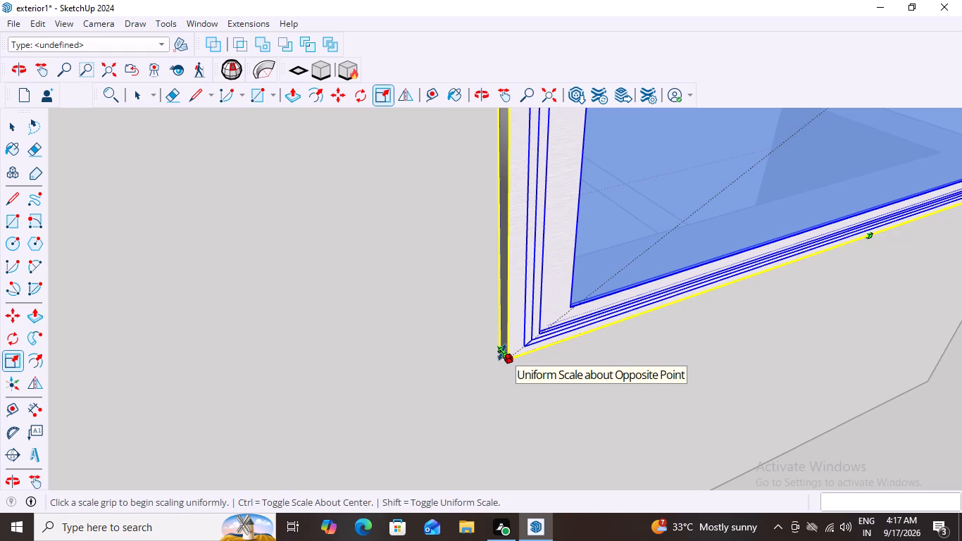
drag(502, 352, 503, 342)
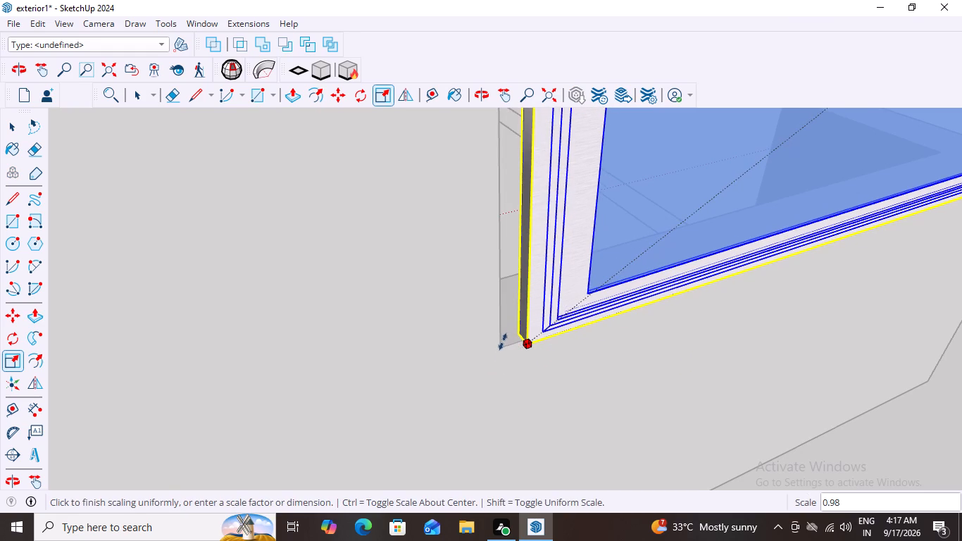
drag(503, 342, 510, 342)
drag(510, 342, 508, 351)
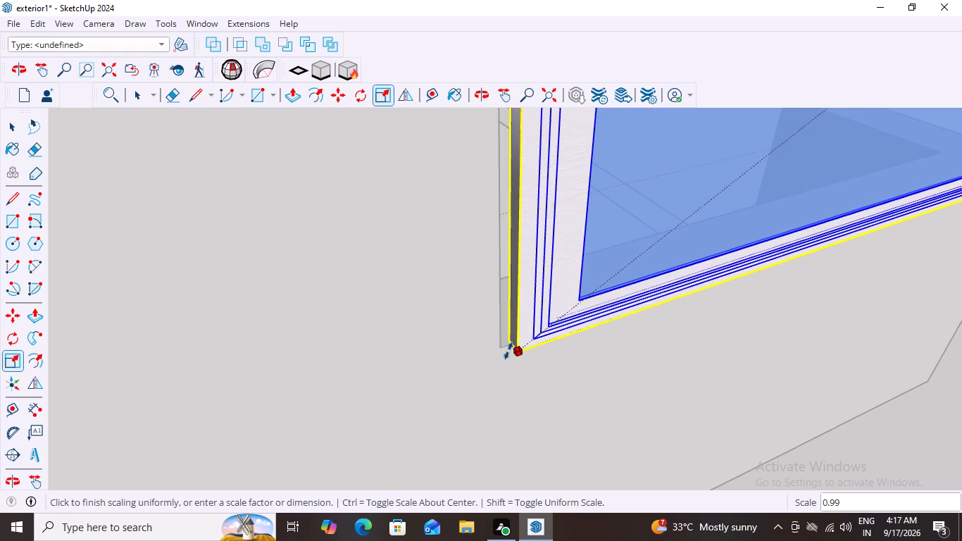
drag(508, 351, 505, 341)
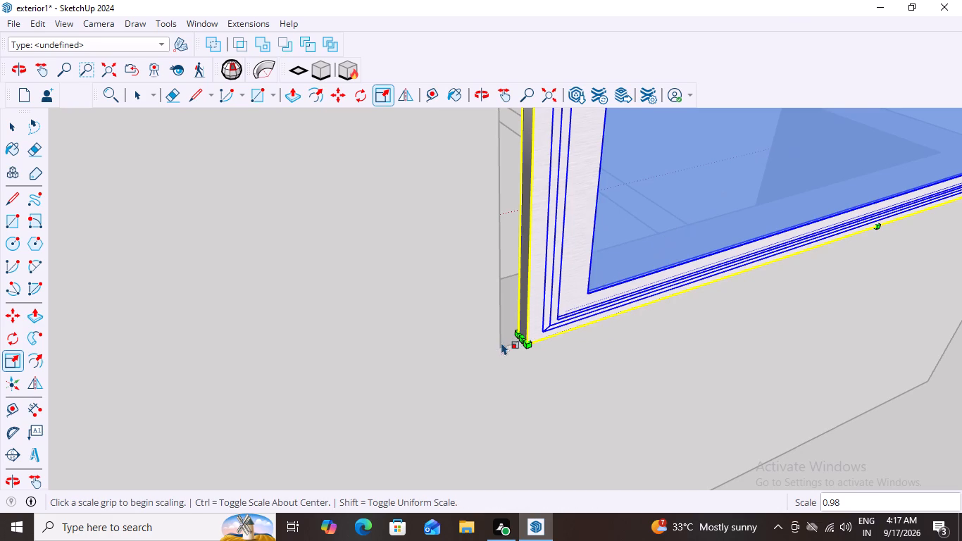
Scale the copied window along the red and blue axes by 1.01 and 0.99 from the same lower corner.
scroll(517, 342, up, 9)
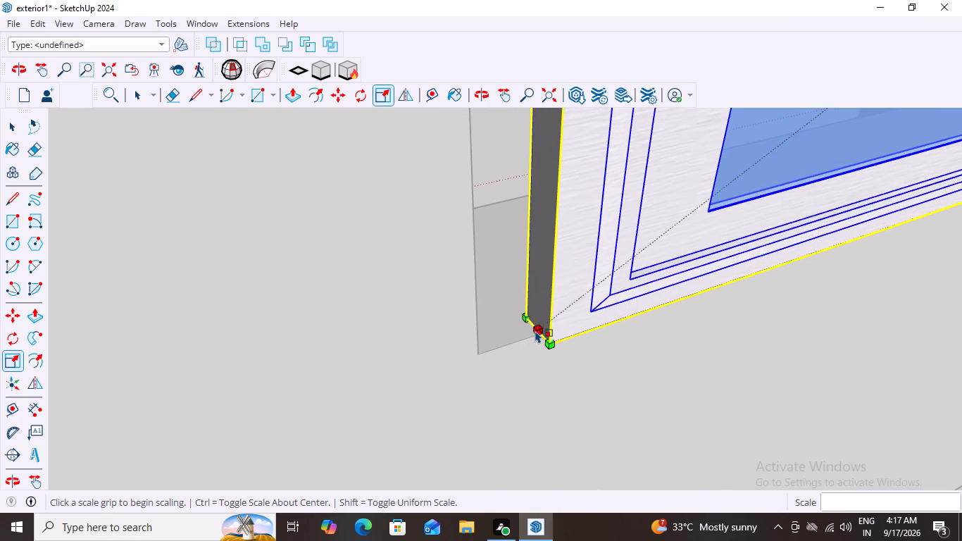
drag(537, 330, 487, 346)
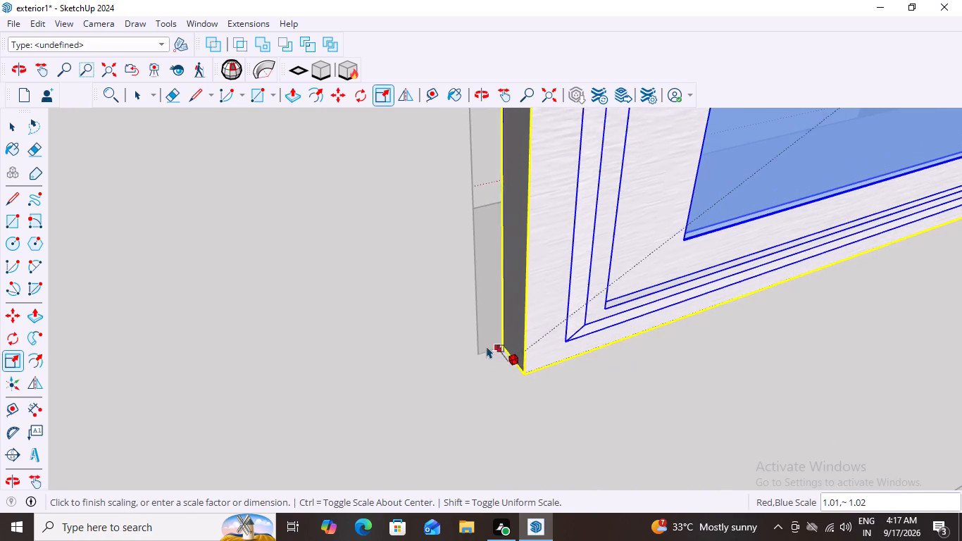
drag(487, 346, 499, 326)
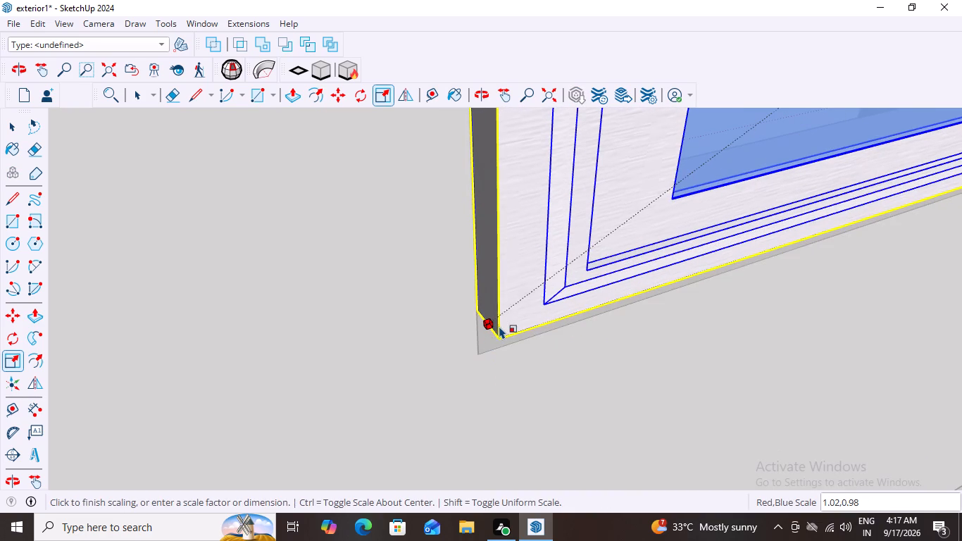
drag(499, 326, 481, 341)
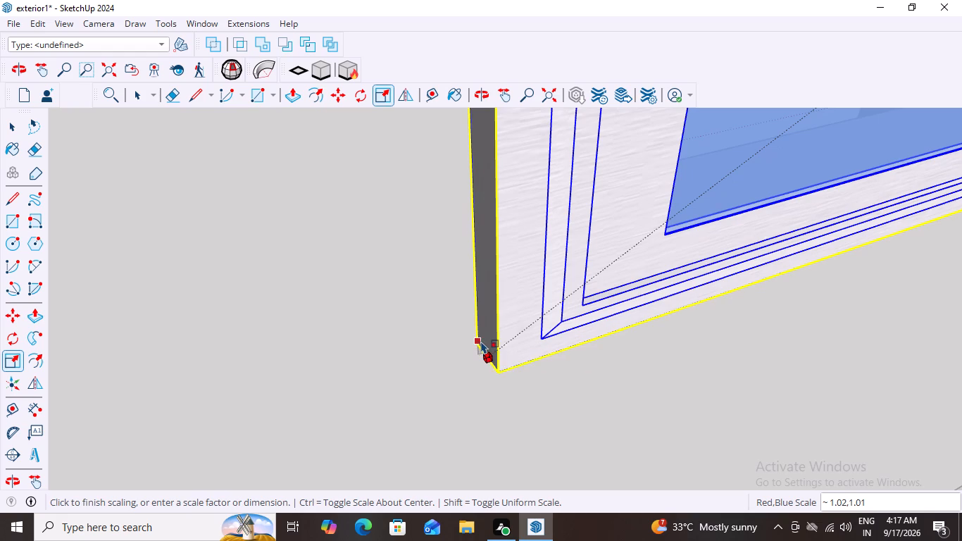
drag(481, 341, 480, 352)
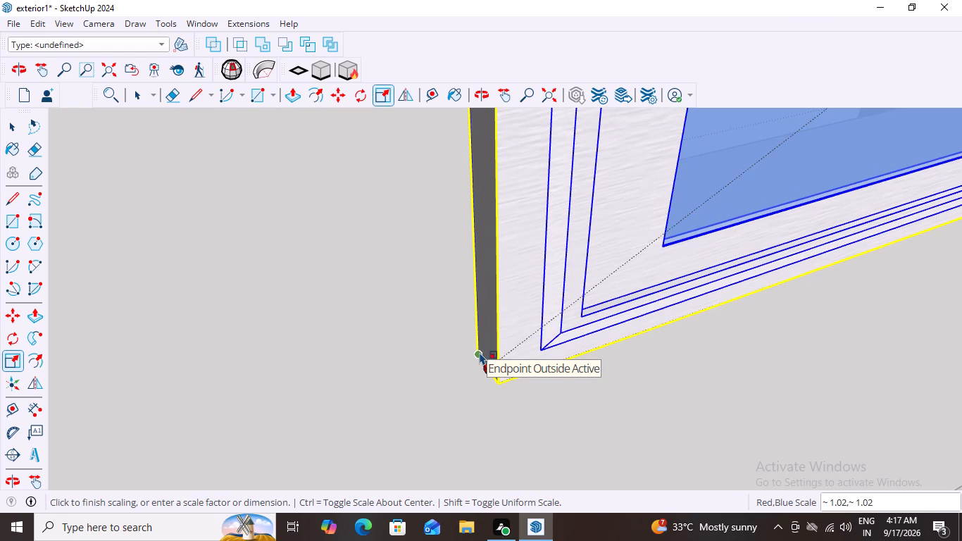
drag(480, 352, 508, 328)
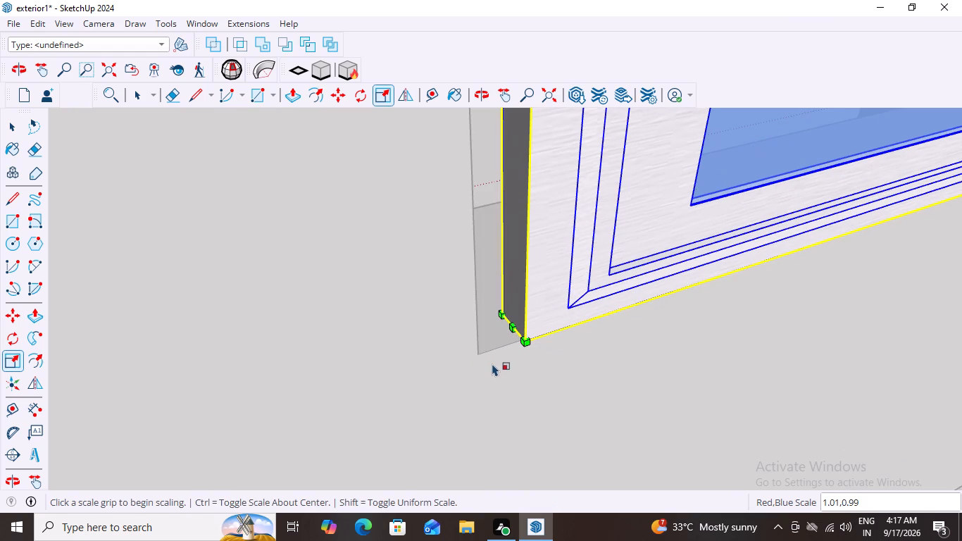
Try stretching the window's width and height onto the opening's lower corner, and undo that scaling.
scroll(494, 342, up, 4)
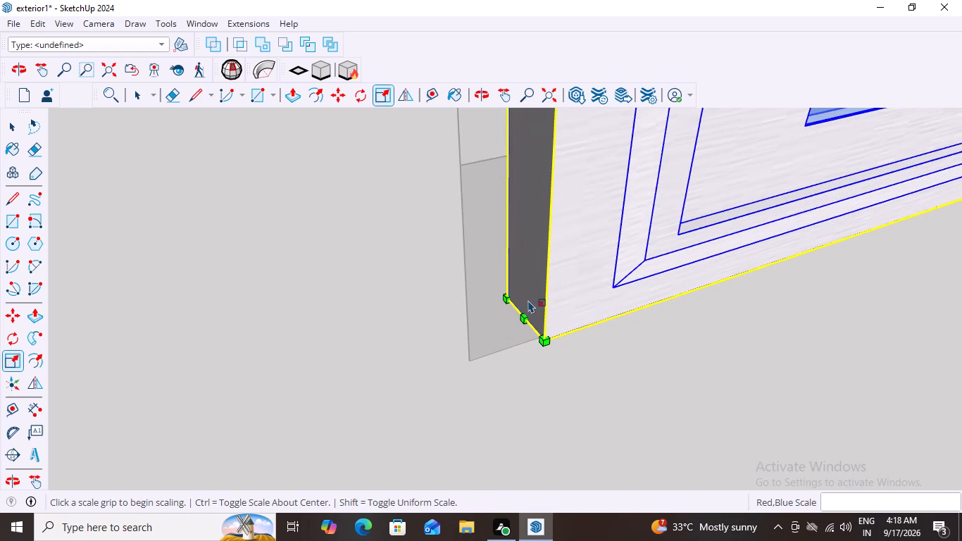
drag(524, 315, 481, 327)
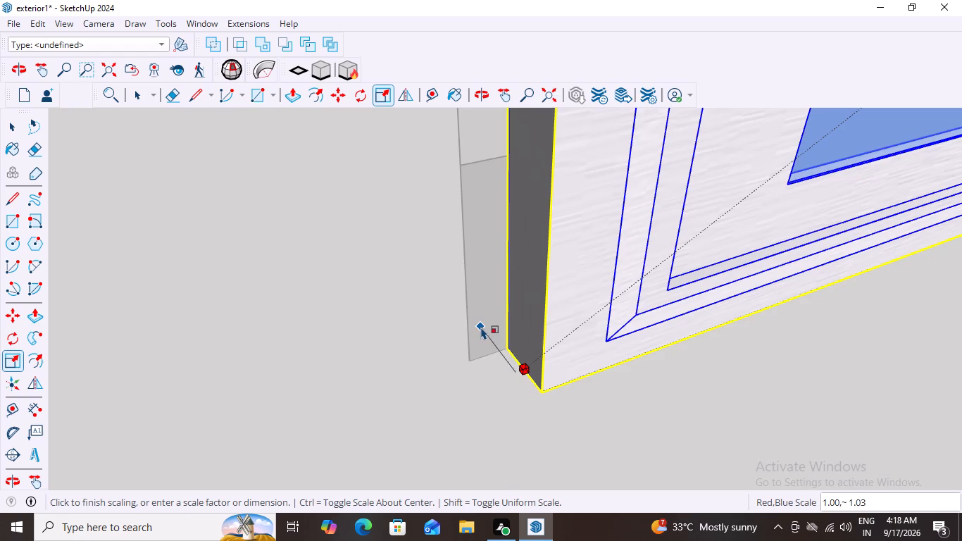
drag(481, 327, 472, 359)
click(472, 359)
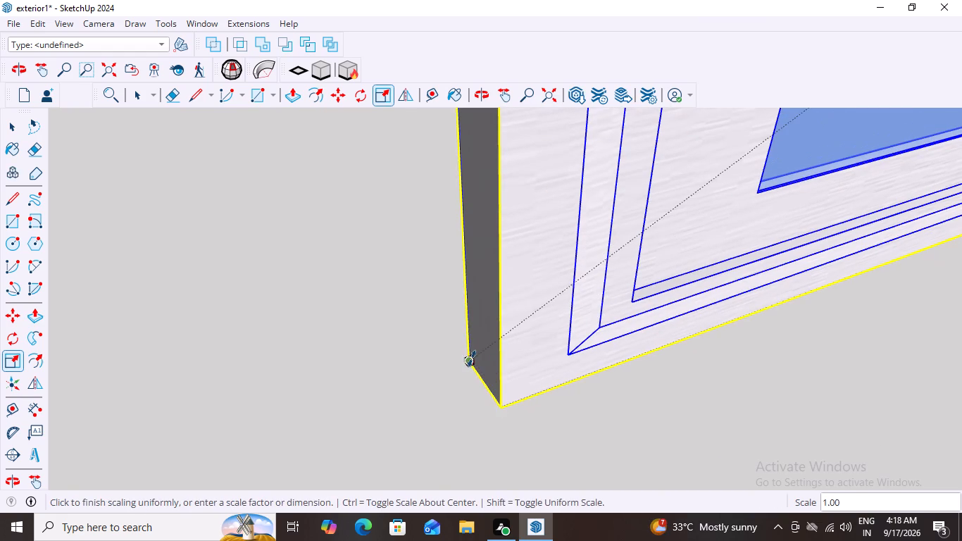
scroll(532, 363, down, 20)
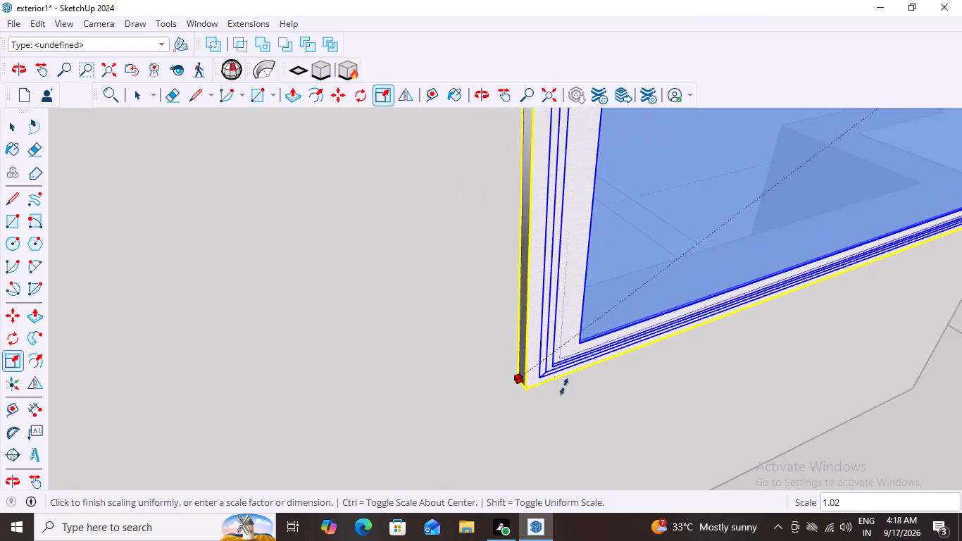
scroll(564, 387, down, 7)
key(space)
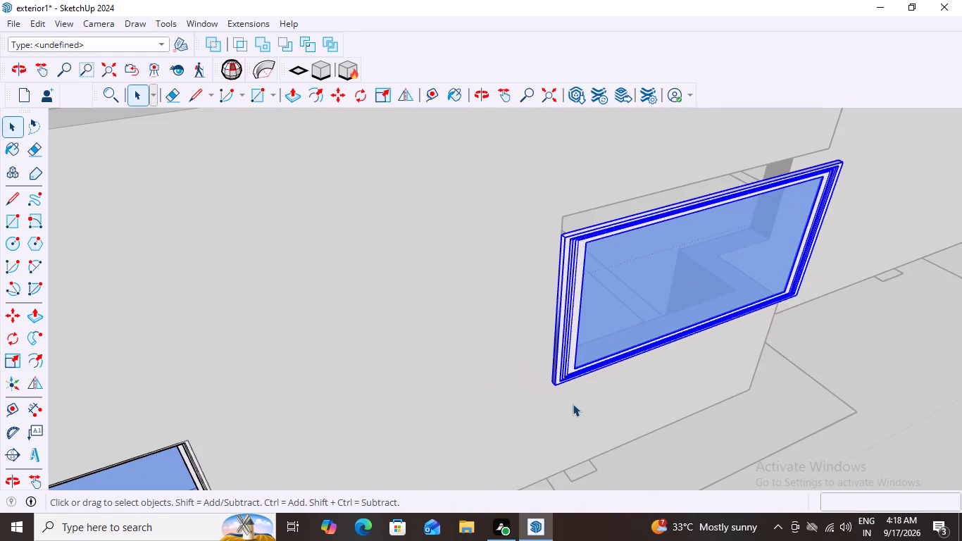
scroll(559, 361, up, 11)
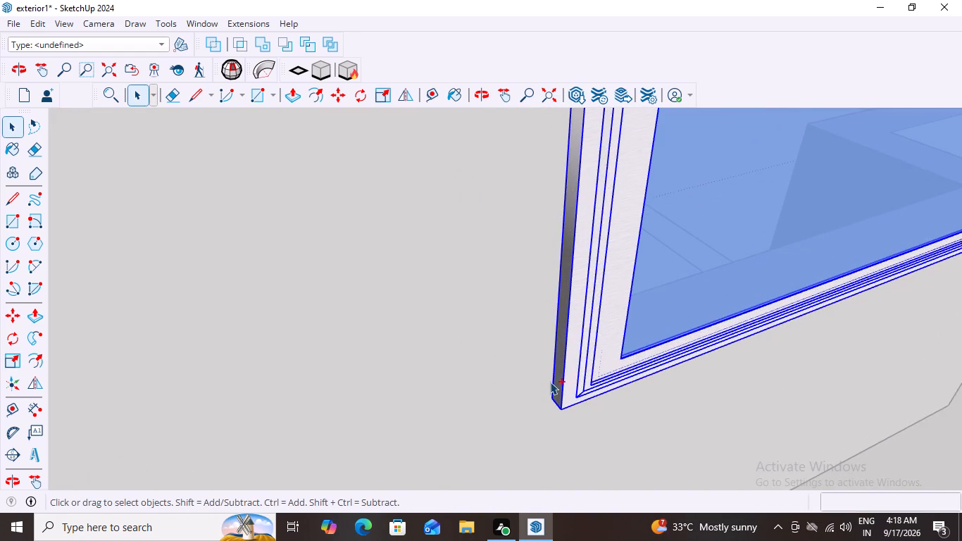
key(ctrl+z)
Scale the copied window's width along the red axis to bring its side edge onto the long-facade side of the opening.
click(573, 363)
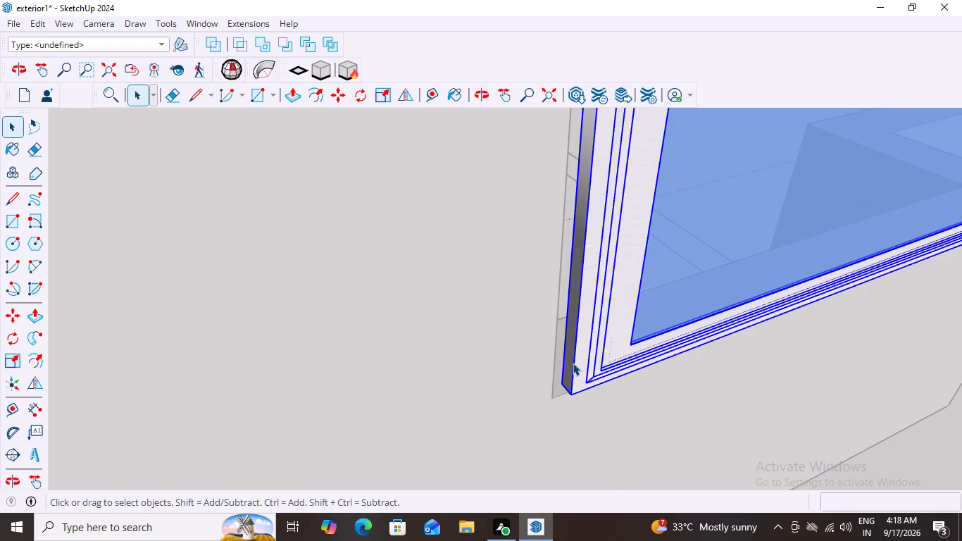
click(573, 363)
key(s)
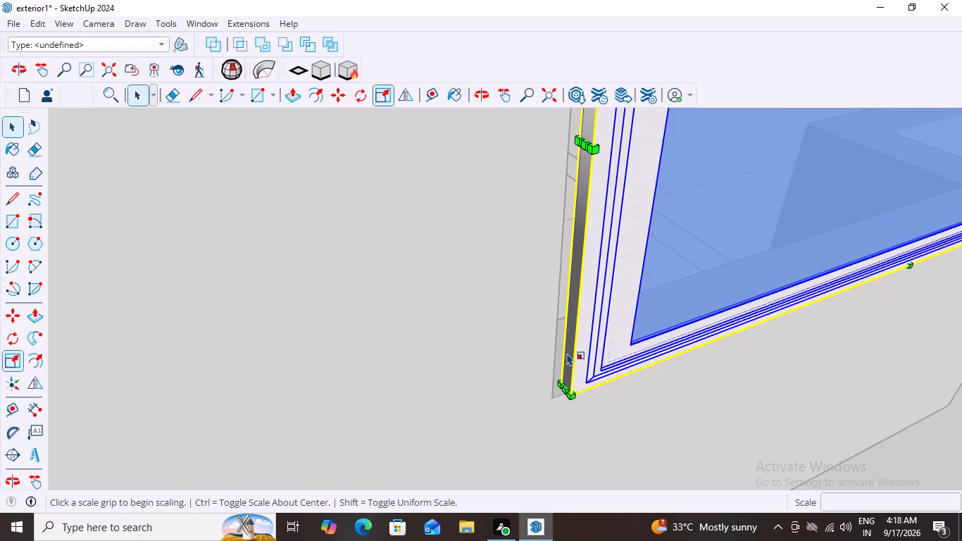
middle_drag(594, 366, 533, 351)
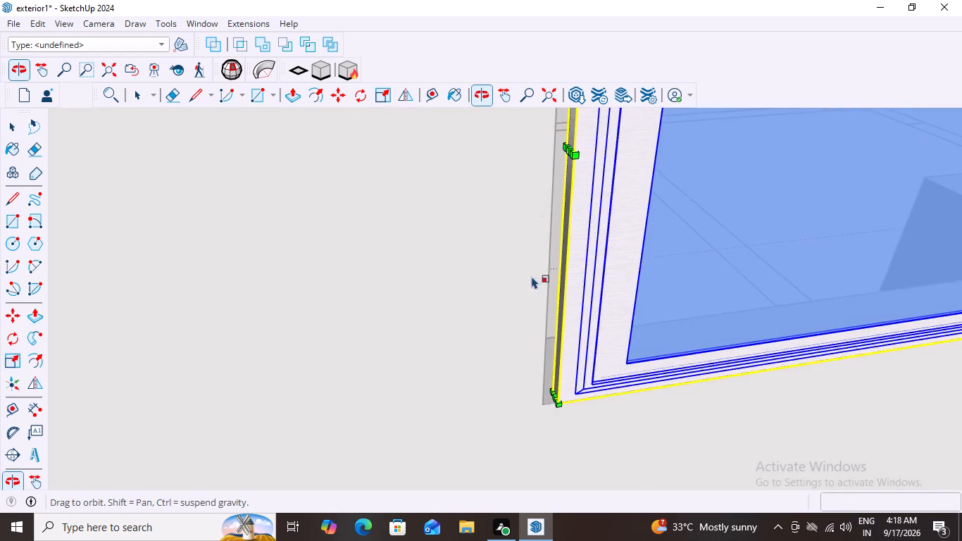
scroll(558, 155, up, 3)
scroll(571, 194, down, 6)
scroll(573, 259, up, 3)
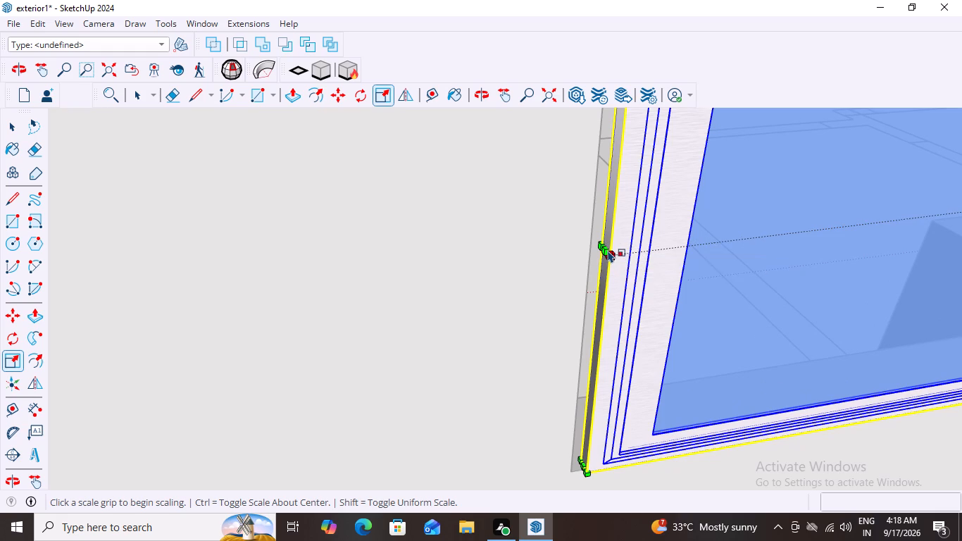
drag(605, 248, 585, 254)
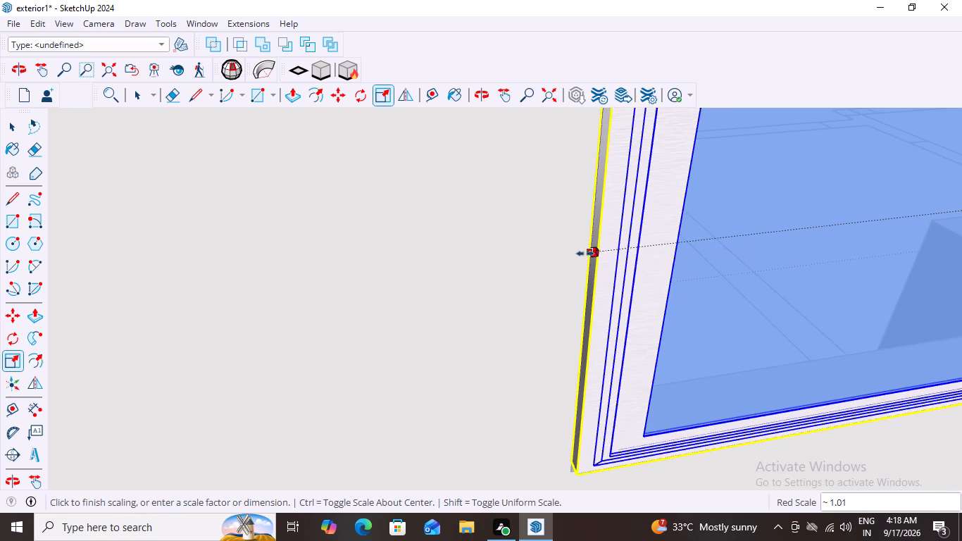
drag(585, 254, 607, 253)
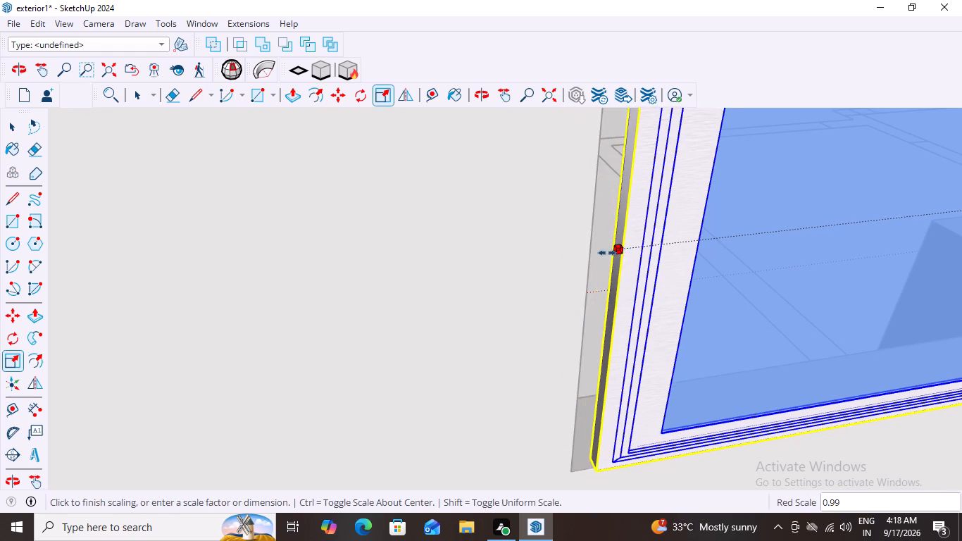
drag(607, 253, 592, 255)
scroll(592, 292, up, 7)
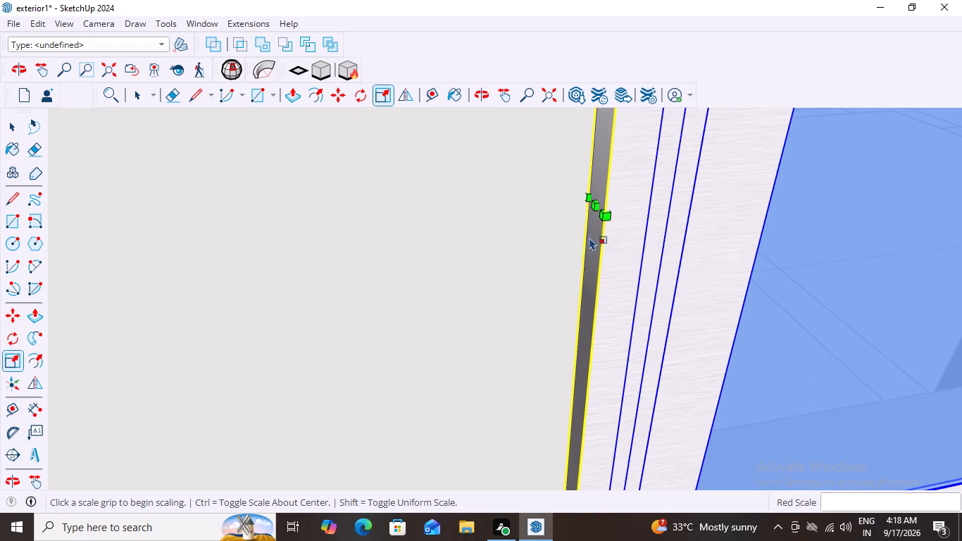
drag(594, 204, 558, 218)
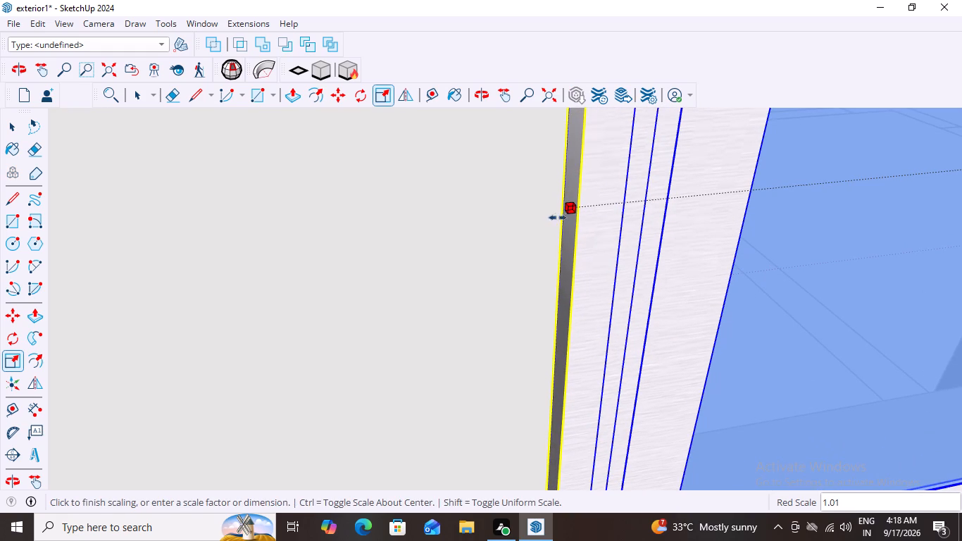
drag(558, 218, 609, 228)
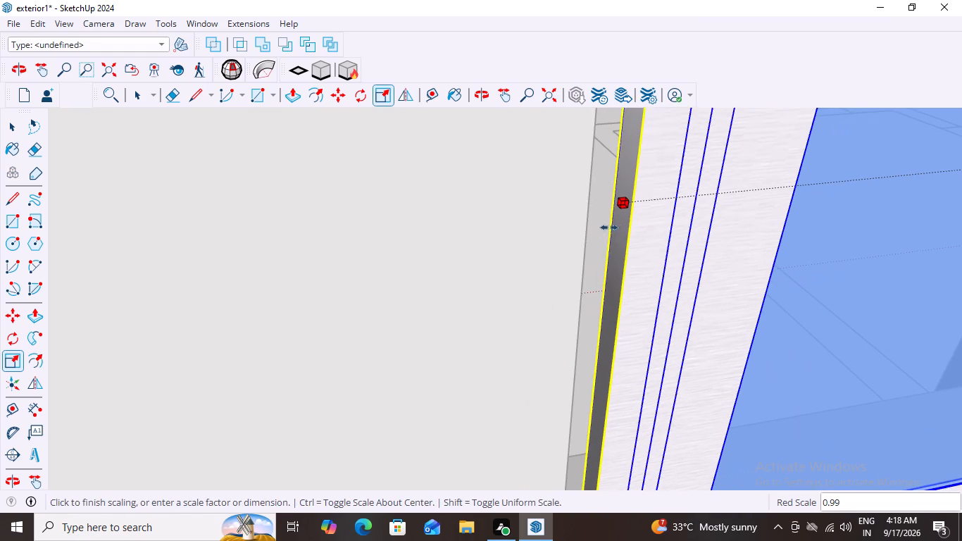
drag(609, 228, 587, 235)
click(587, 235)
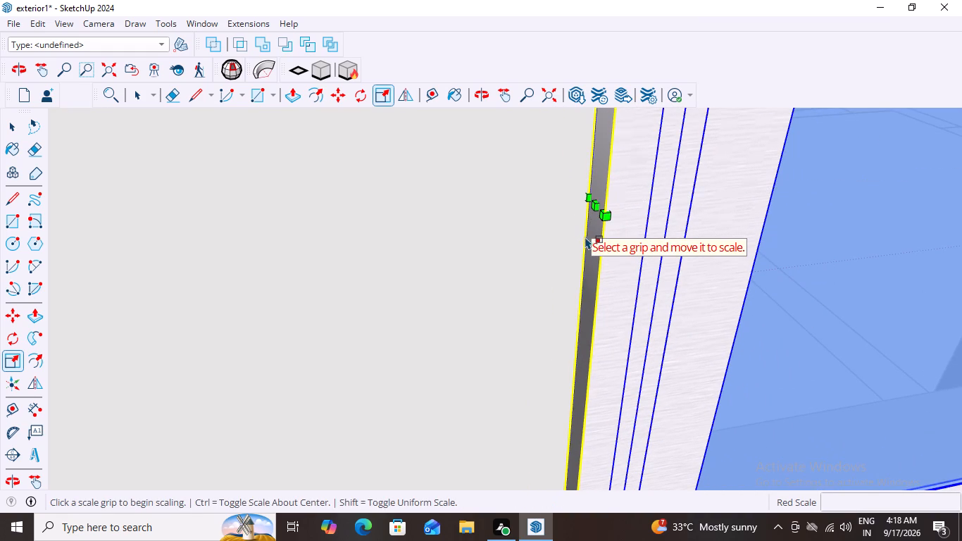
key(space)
Examine how the copied window's lower corner meets the opening's corner on the long-facade side.
scroll(552, 280, down, 12)
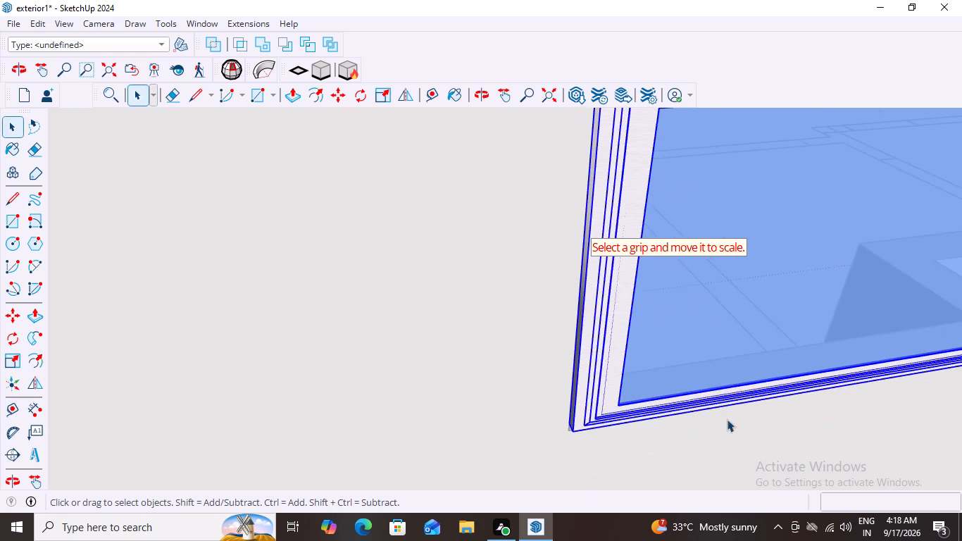
middle_drag(723, 421, 642, 428)
scroll(508, 433, up, 5)
middle_drag(535, 426, 635, 456)
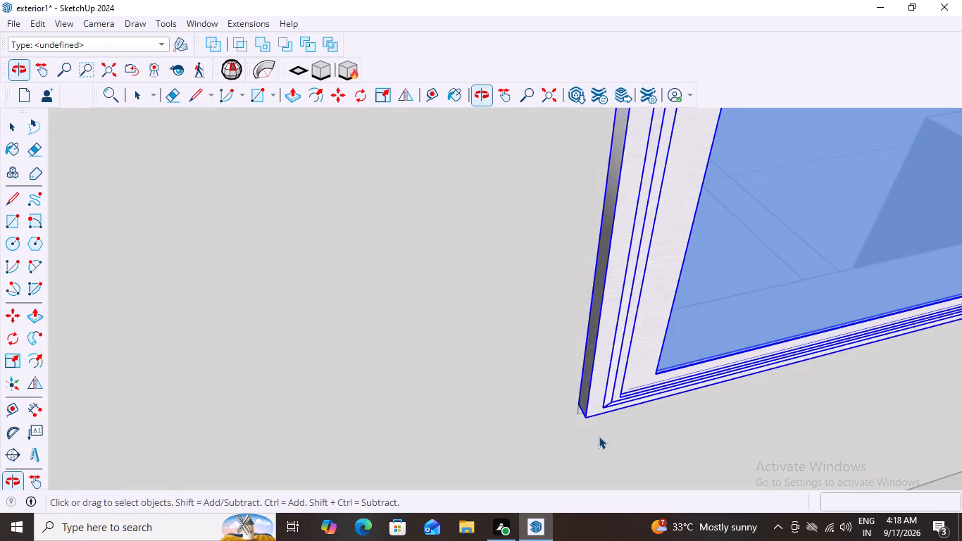
scroll(592, 428, up, 8)
click(584, 356)
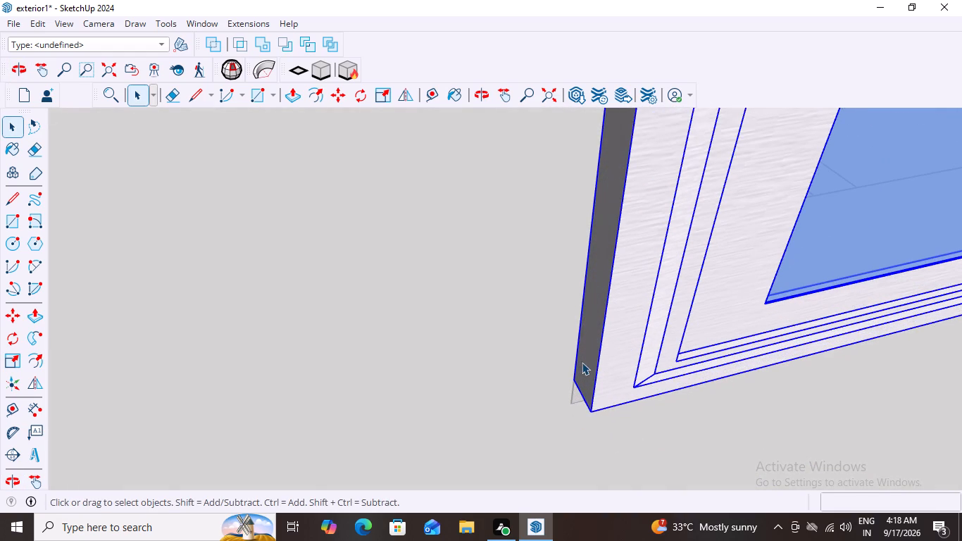
double_click(582, 362)
scroll(583, 363, down, 19)
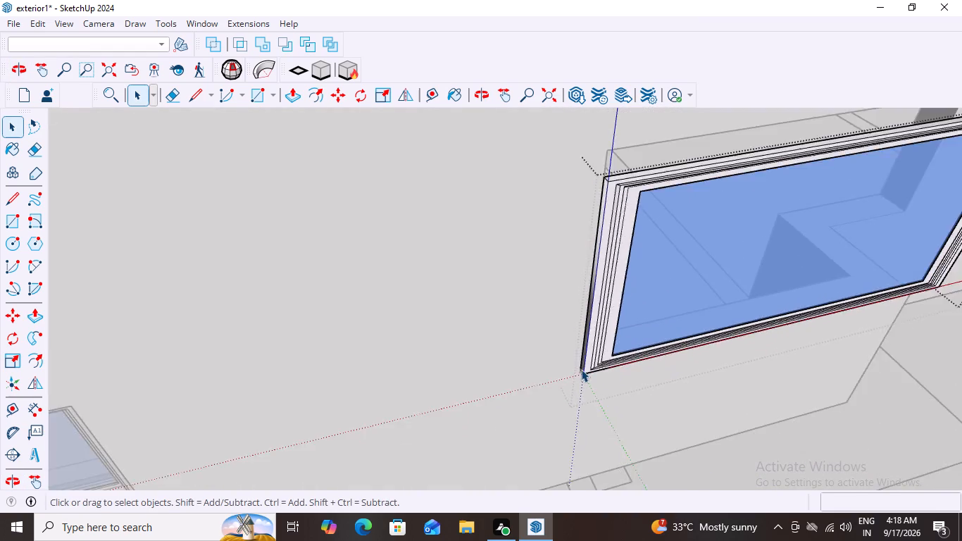
scroll(581, 369, down, 20)
scroll(581, 369, down, 13)
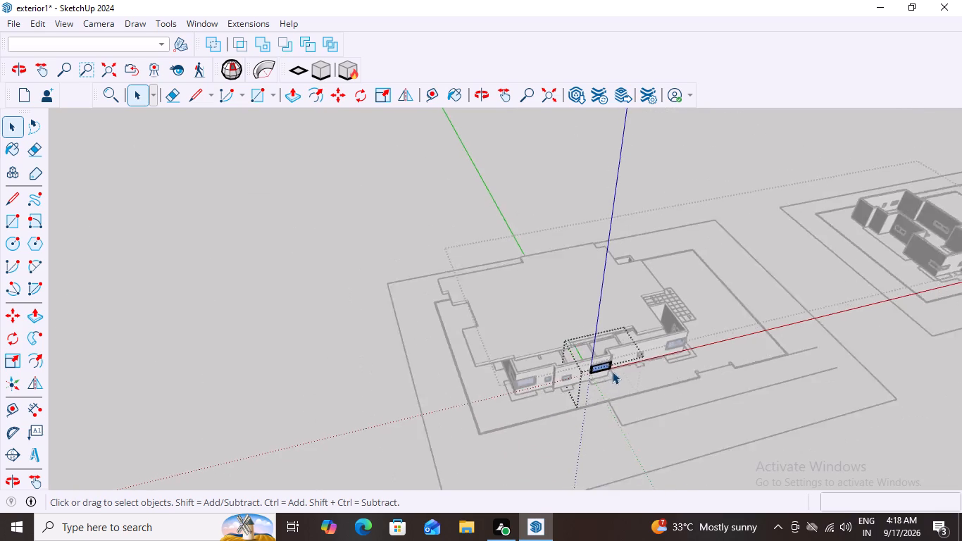
scroll(612, 371, down, 2)
click(678, 200)
Delete the large window copy from the roofed house's offset-wall opening.
scroll(610, 411, up, 5)
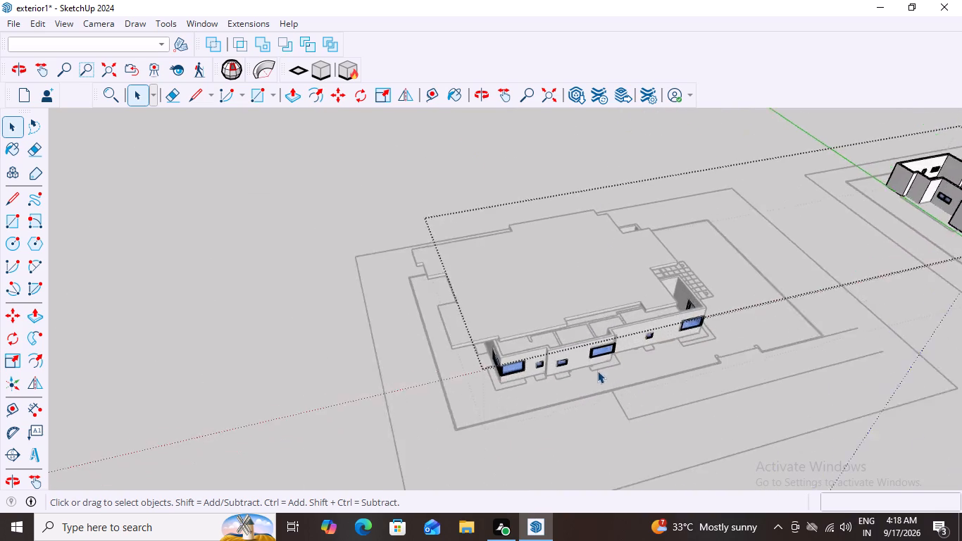
scroll(597, 371, up, 20)
scroll(597, 371, up, 8)
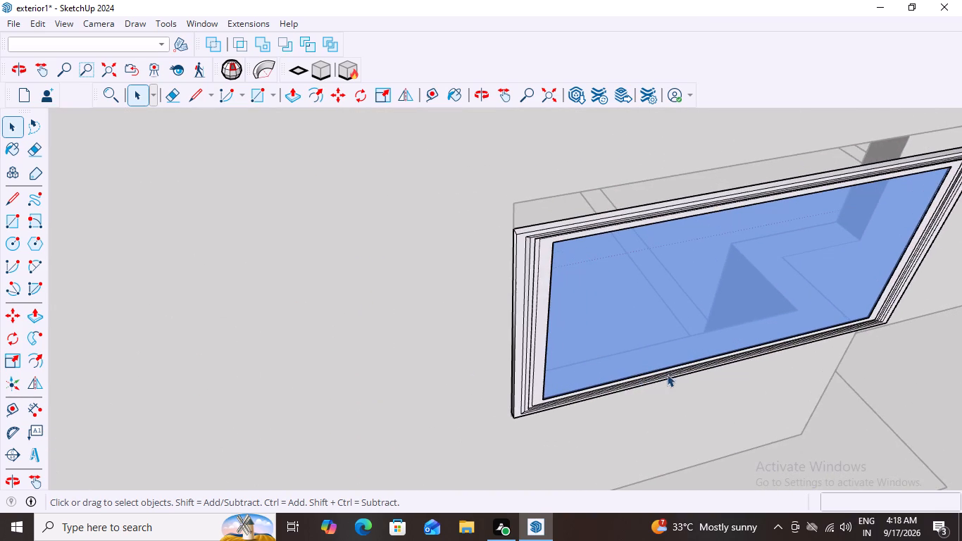
scroll(961, 337, down, 3)
middle_drag(949, 337, 897, 326)
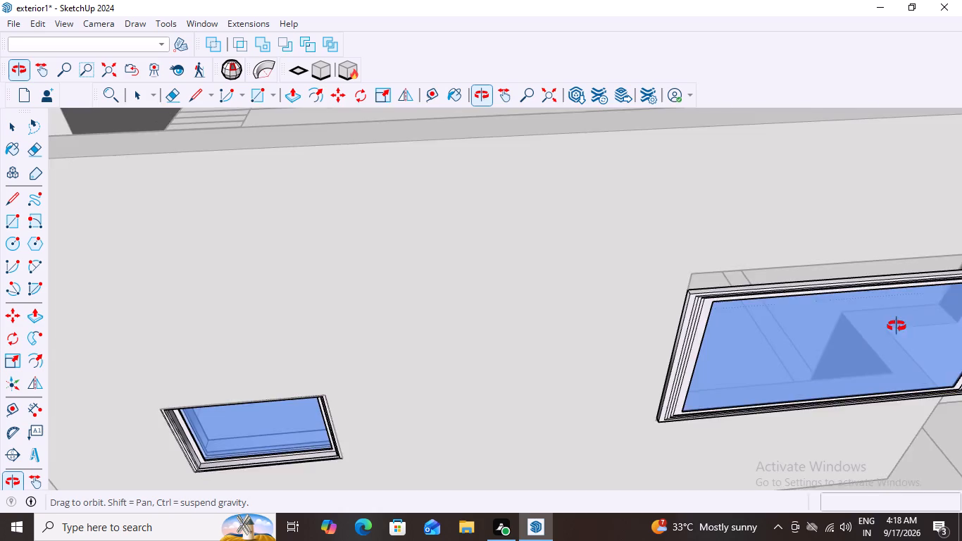
middle_drag(897, 326, 832, 324)
scroll(825, 328, down, 10)
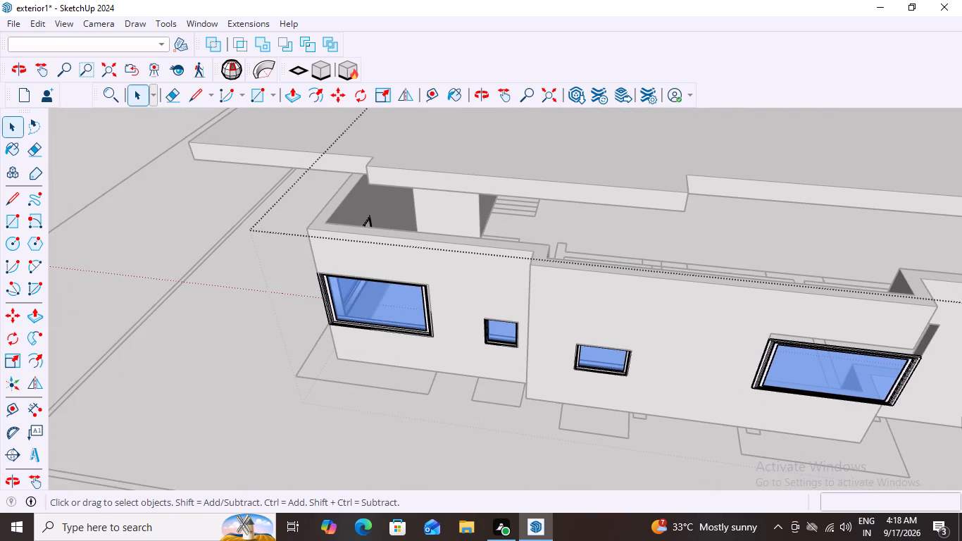
click(832, 371)
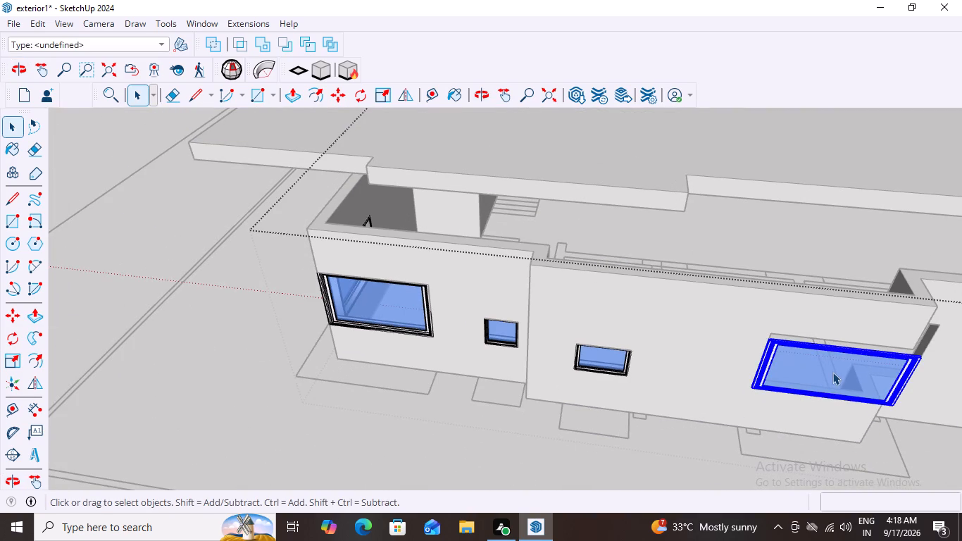
key(Delete)
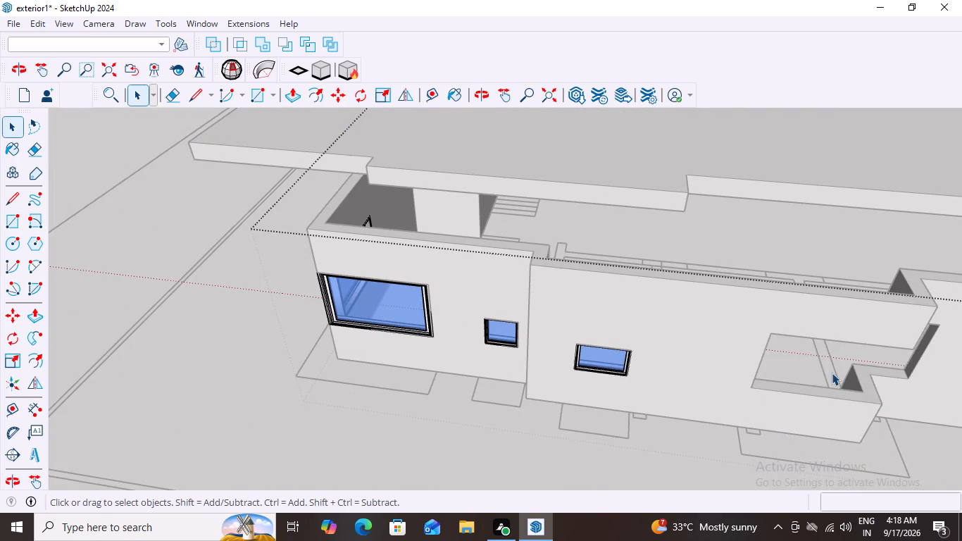
Copy the neighbouring small window by its lower corner about 2973 mm along the wall onto the emptied opening's lower corner.
scroll(832, 373, down, 2)
middle_drag(917, 416, 921, 311)
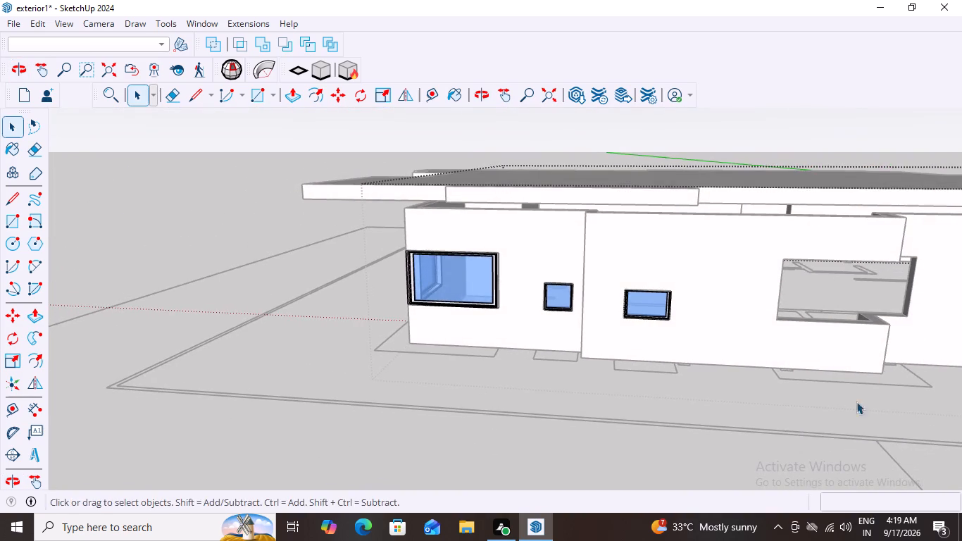
middle_drag(894, 409, 945, 415)
scroll(711, 328, up, 7)
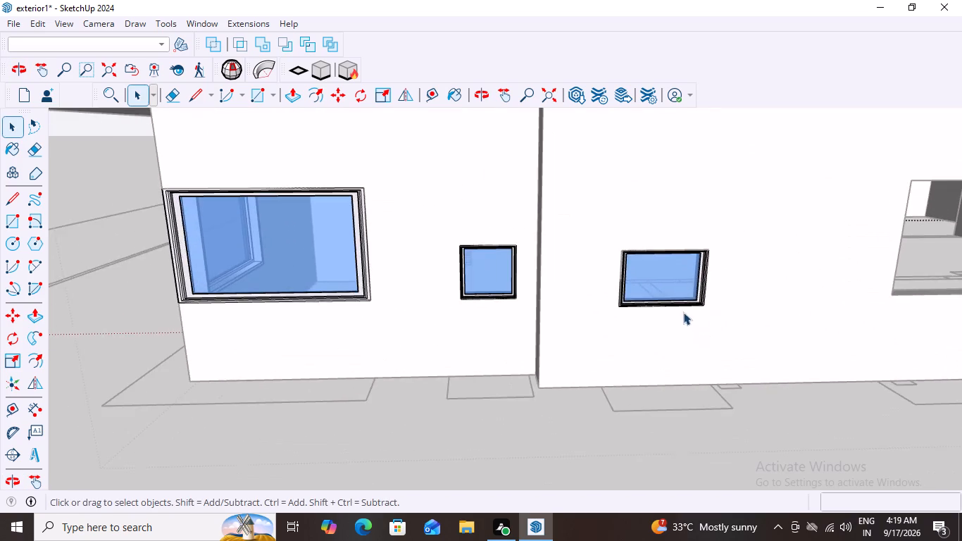
scroll(689, 303, up, 12)
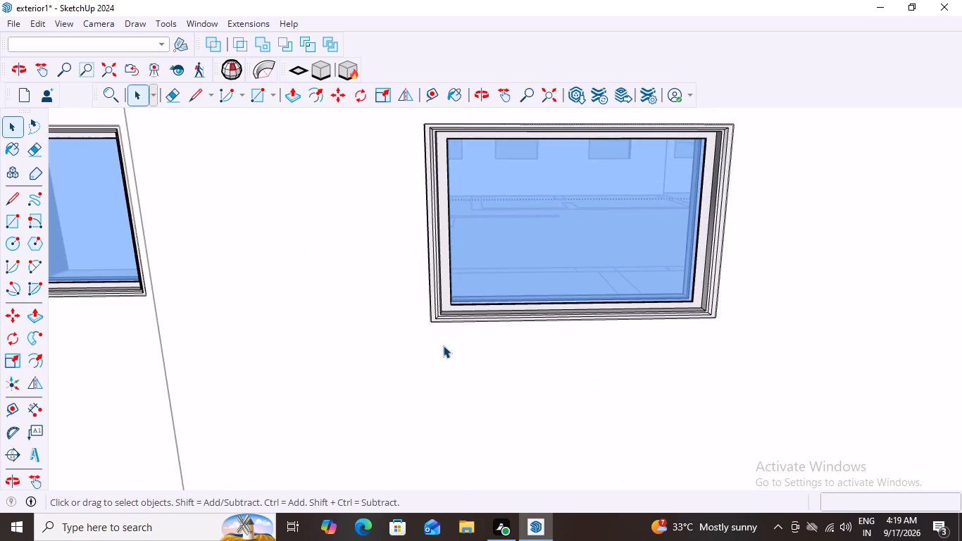
click(478, 286)
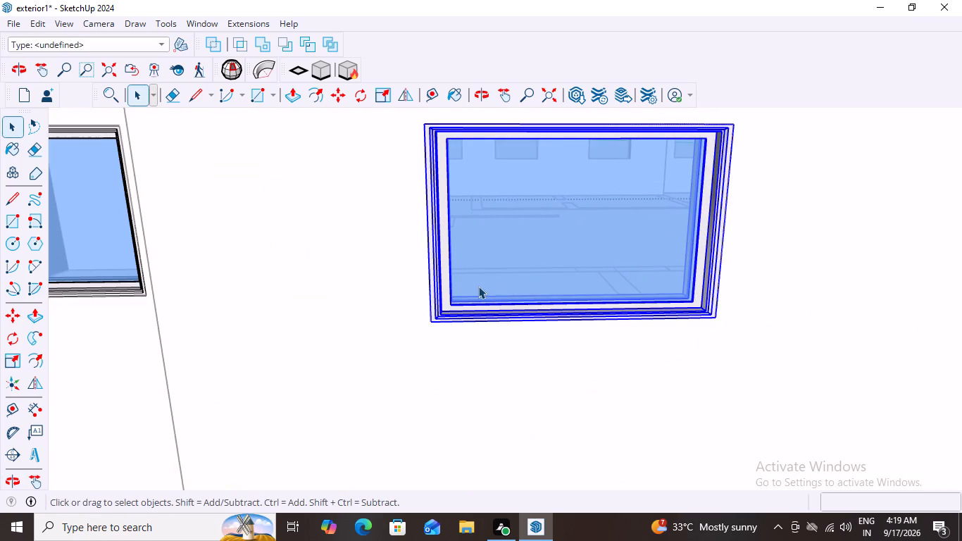
key(m)
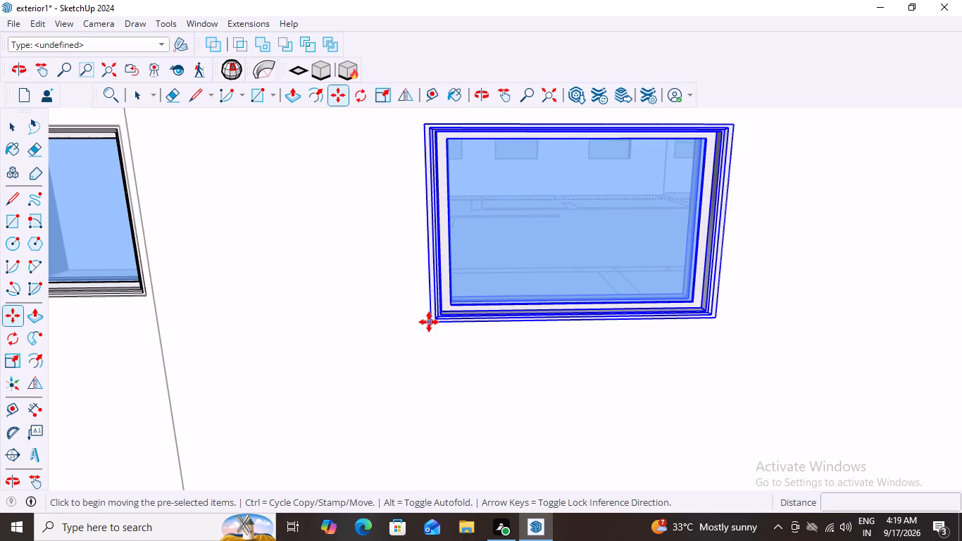
click(429, 323)
scroll(575, 318, down, 7)
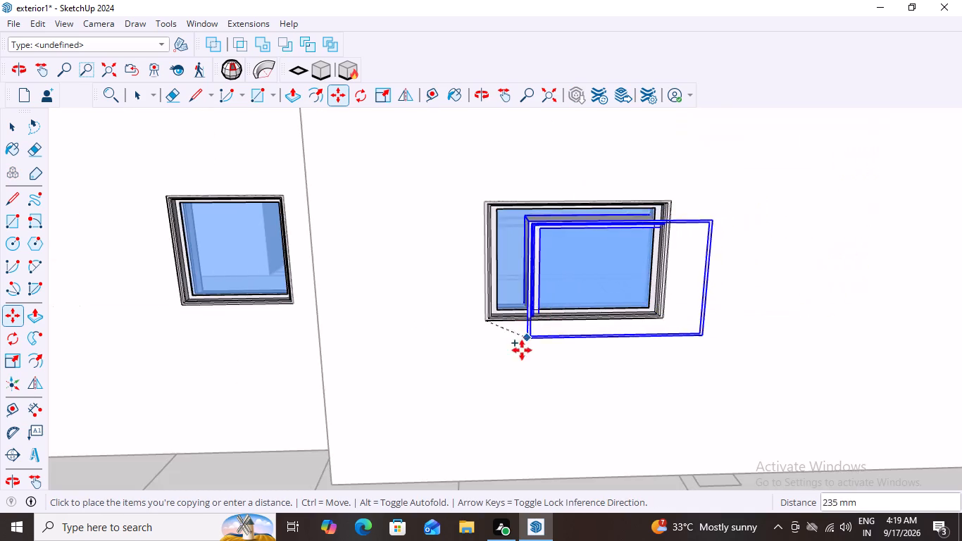
scroll(522, 350, down, 12)
scroll(645, 378, up, 5)
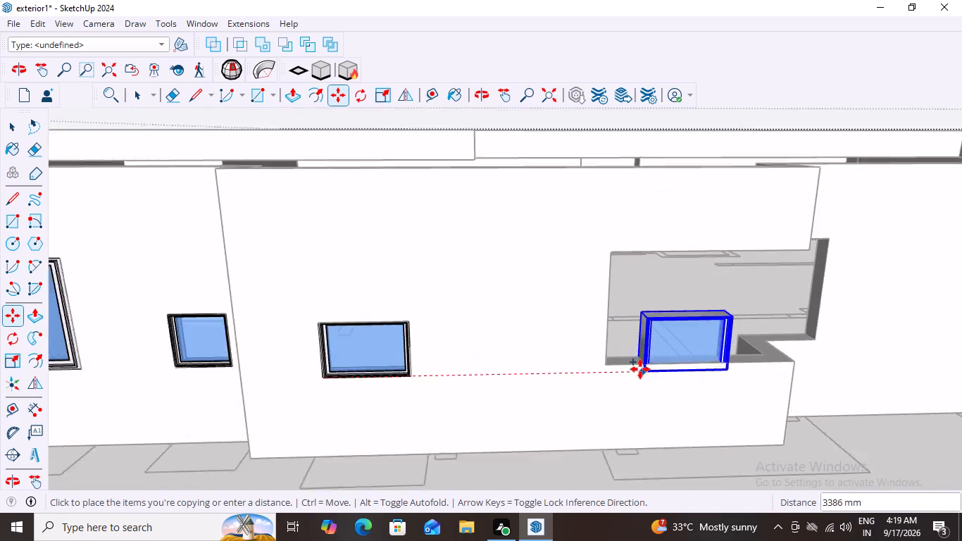
scroll(640, 369, up, 9)
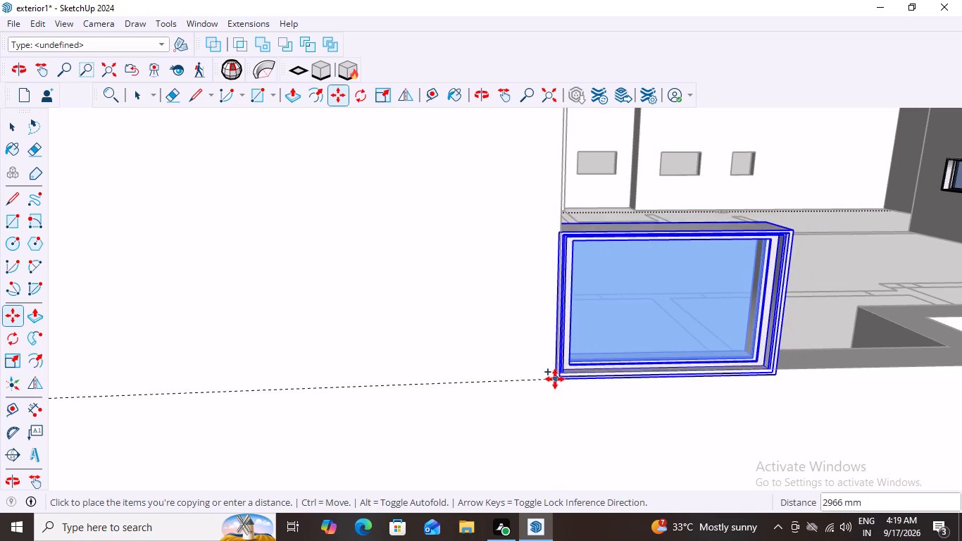
click(556, 373)
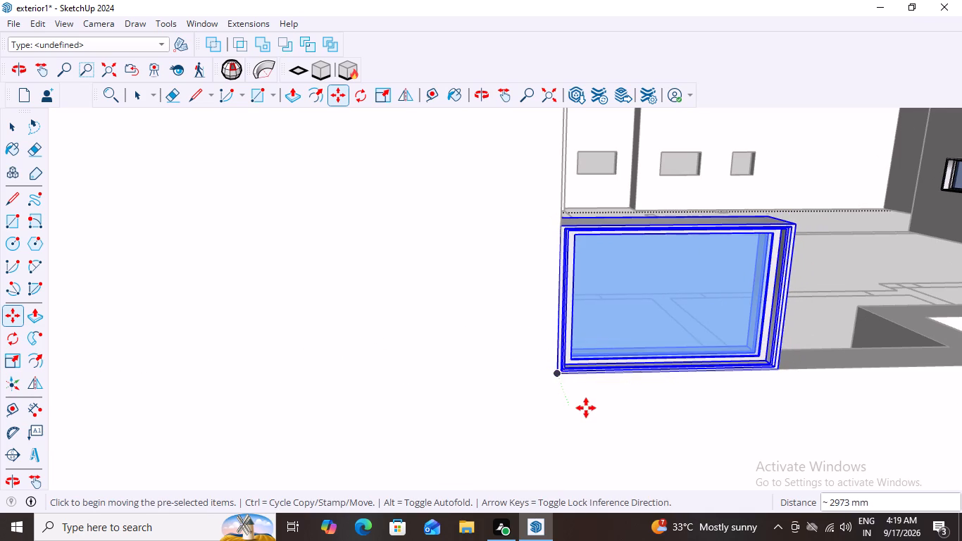
scroll(586, 408, down, 8)
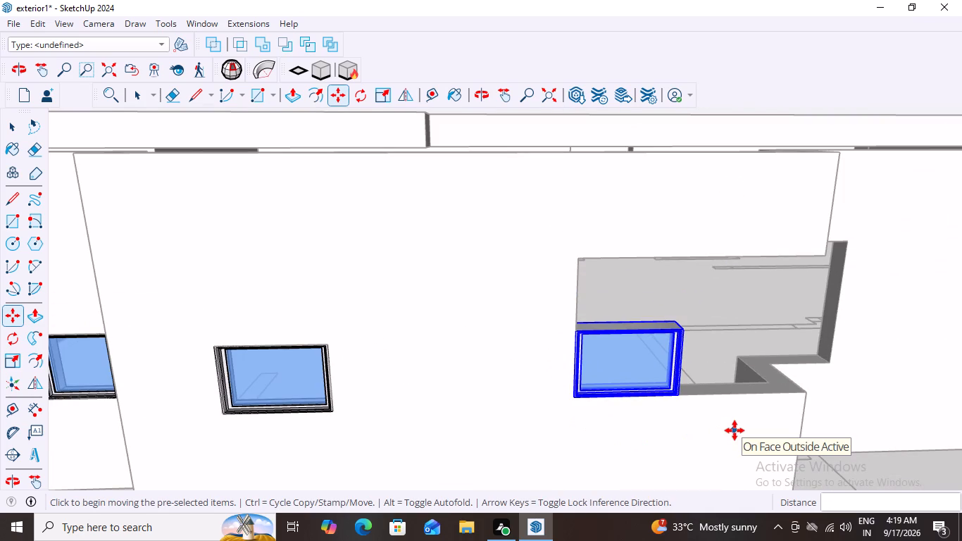
key(space)
Scale the copied small window's height along the blue axis so its top edge reaches the opening's upper edge.
key(s)
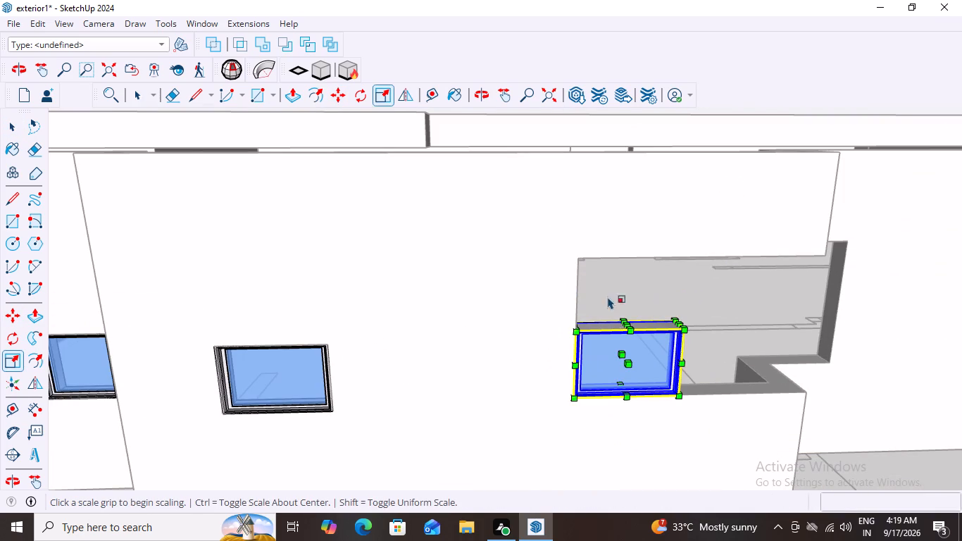
scroll(617, 315, up, 4)
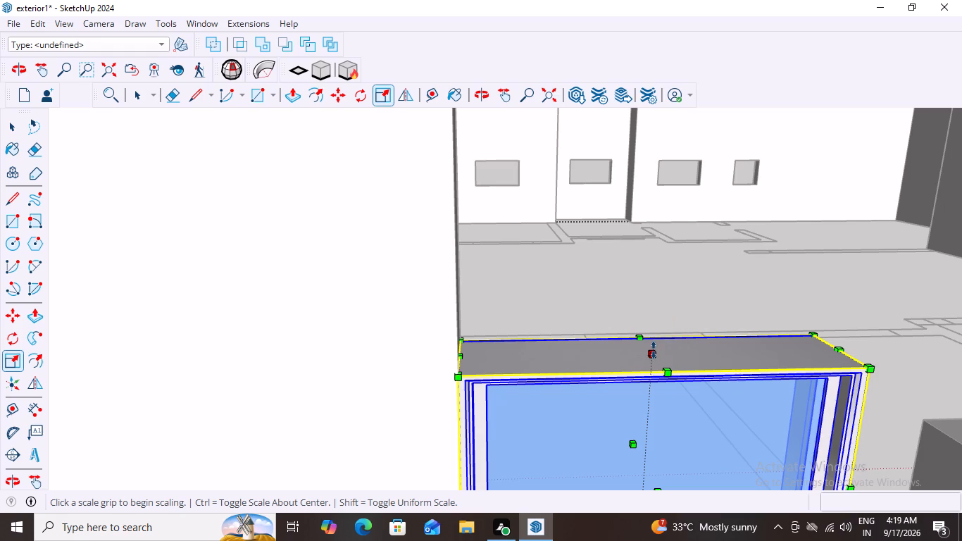
drag(654, 350, 672, 272)
drag(672, 264, 672, 255)
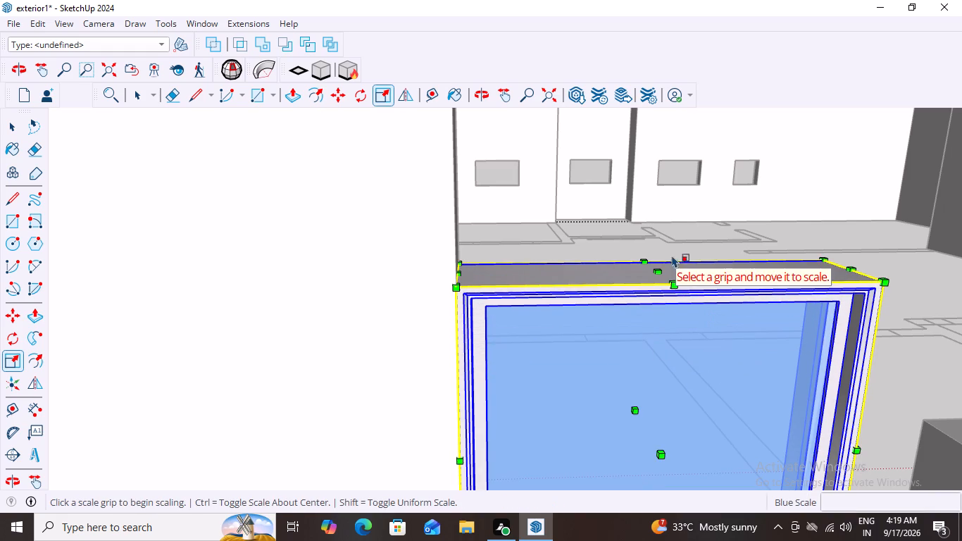
drag(672, 255, 676, 225)
scroll(674, 232, up, 1)
scroll(674, 232, down, 4)
scroll(655, 227, up, 4)
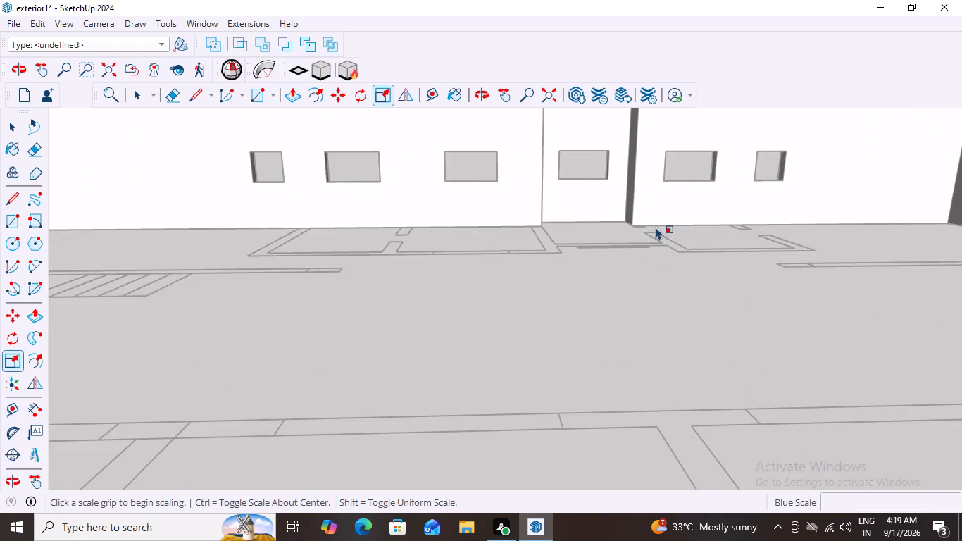
scroll(677, 260, down, 4)
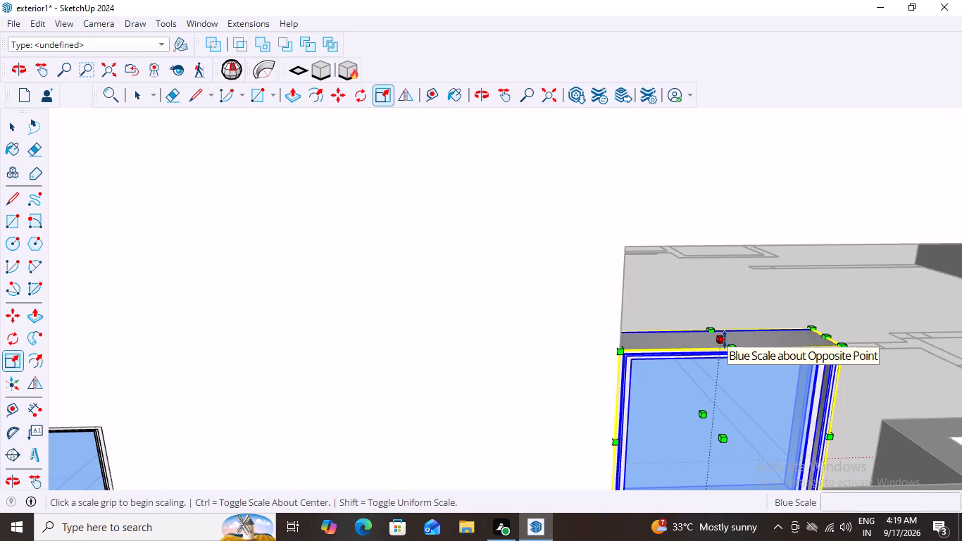
drag(723, 338, 725, 242)
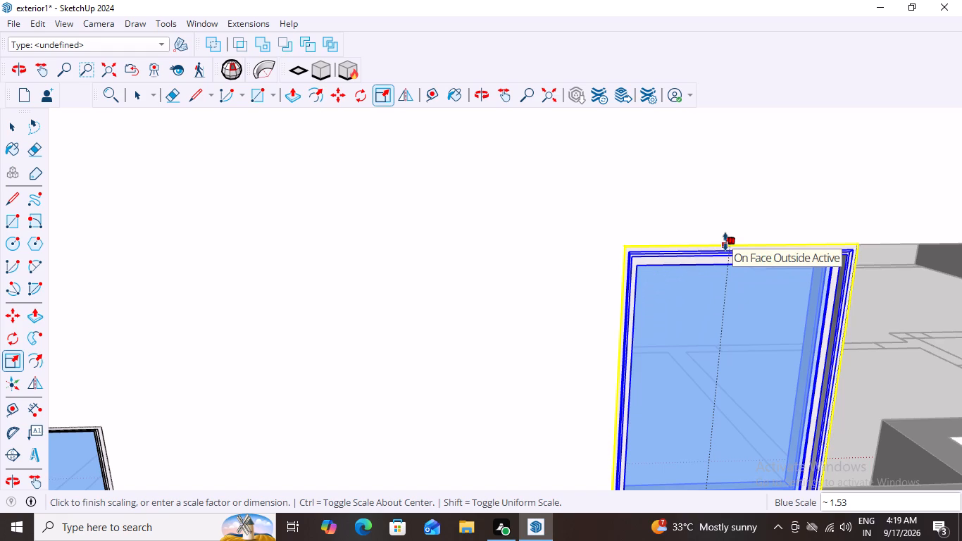
drag(725, 242, 730, 257)
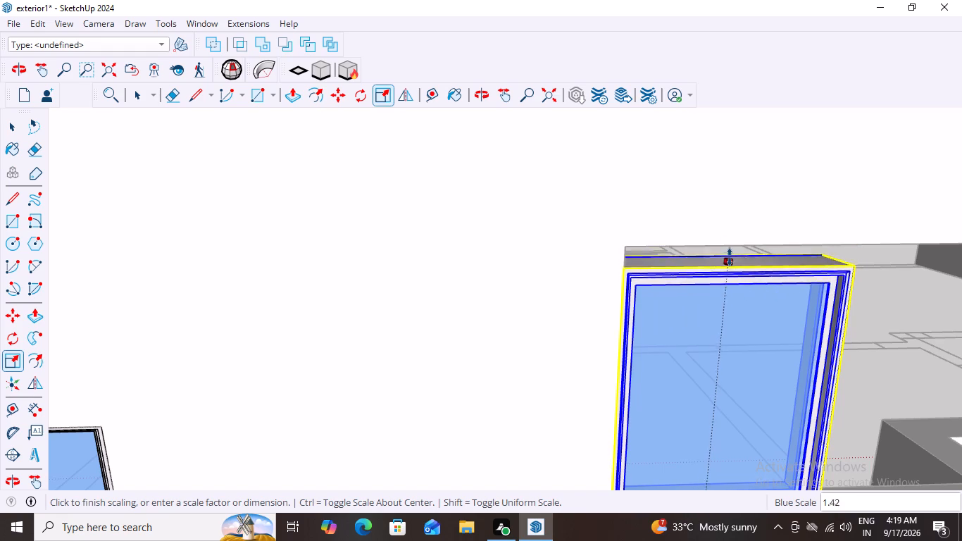
drag(730, 257, 729, 242)
scroll(741, 317, down, 2)
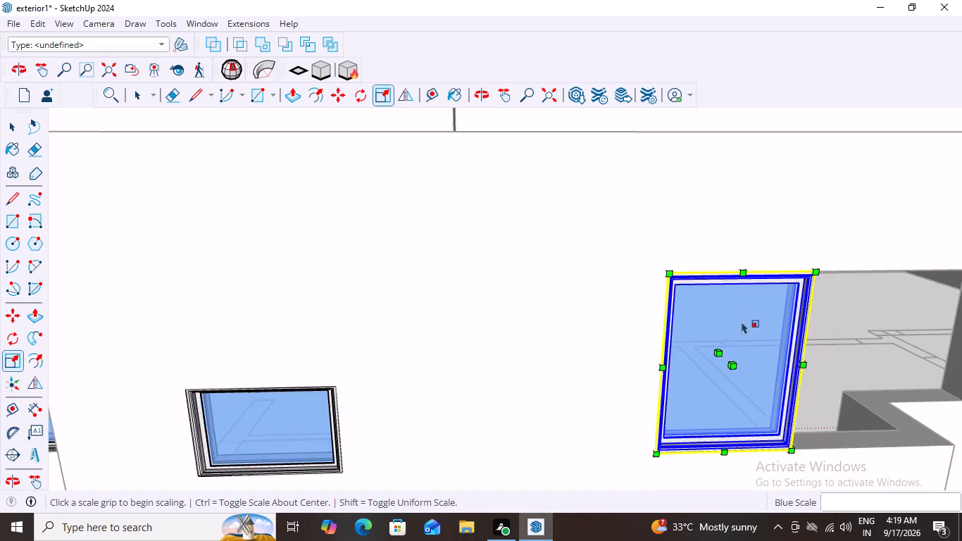
scroll(742, 321, down, 6)
Scale the copied window's width along the red axis by 2.00 towards the opening's outer wall corner.
middle_drag(855, 379, 599, 366)
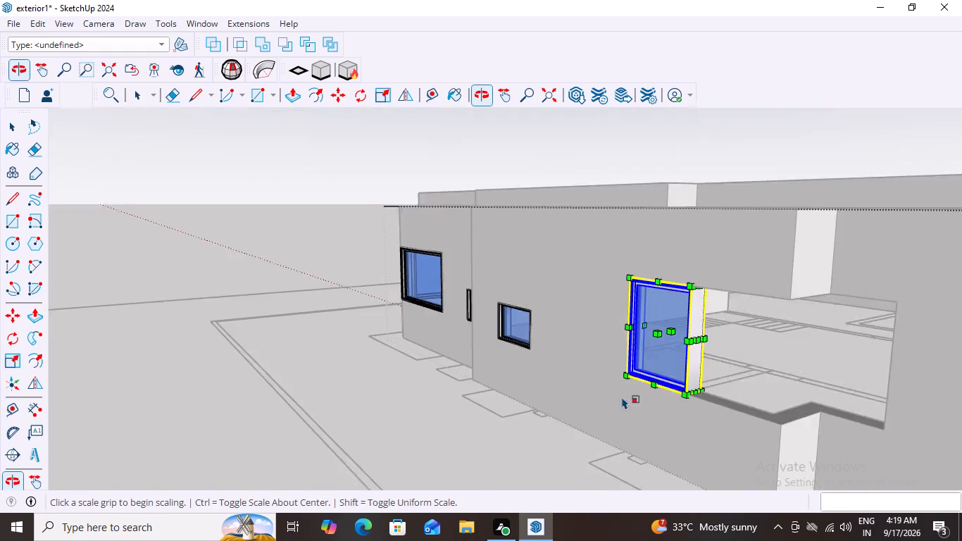
scroll(785, 452, up, 6)
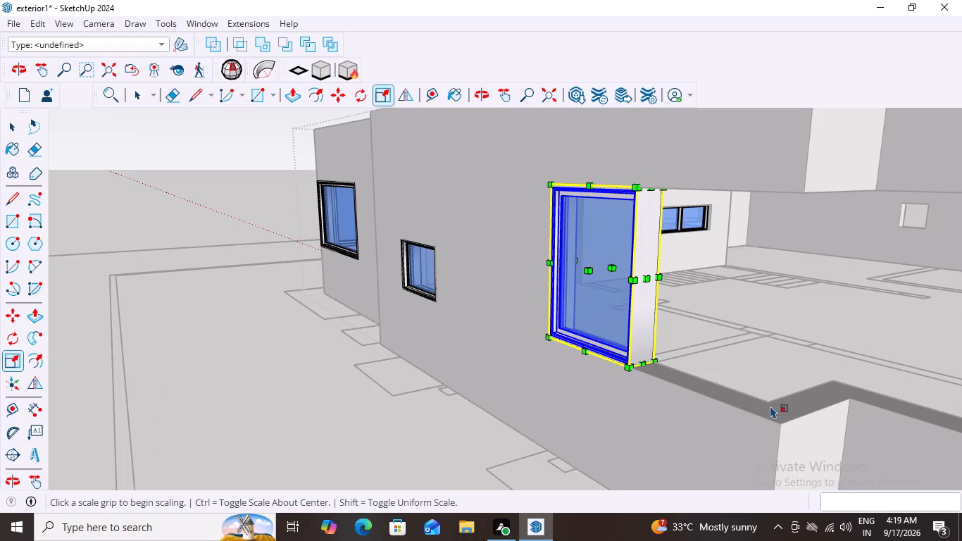
scroll(746, 392, up, 2)
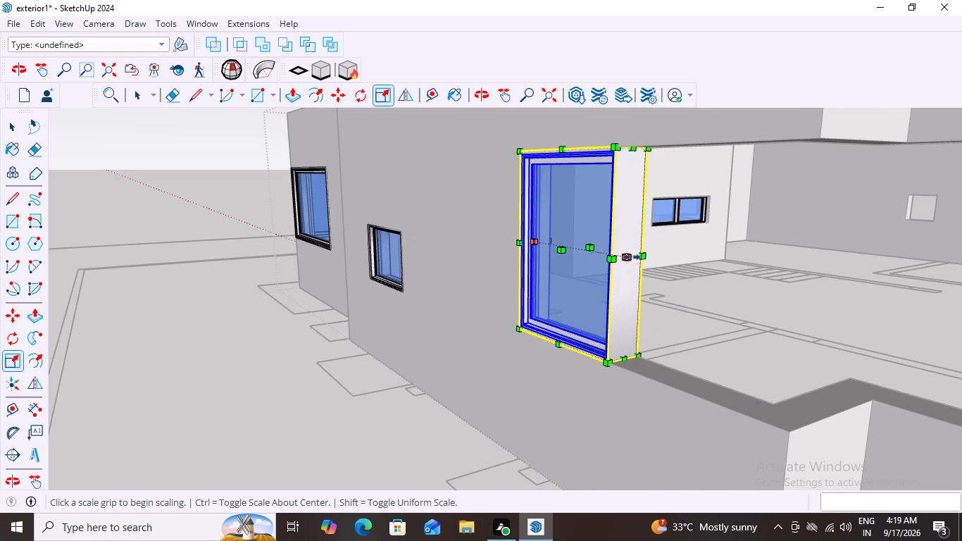
drag(632, 256, 782, 410)
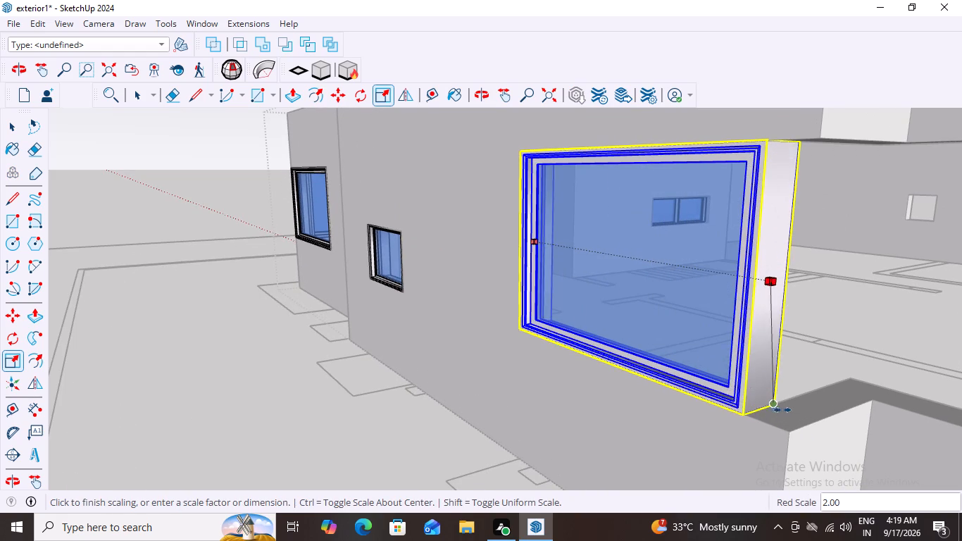
drag(782, 410, 768, 392)
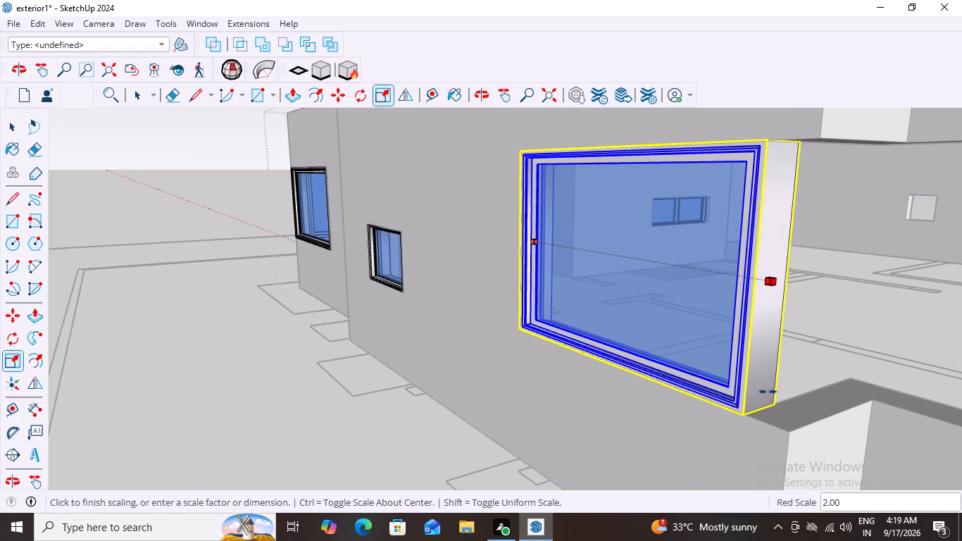
drag(768, 392, 758, 379)
click(758, 379)
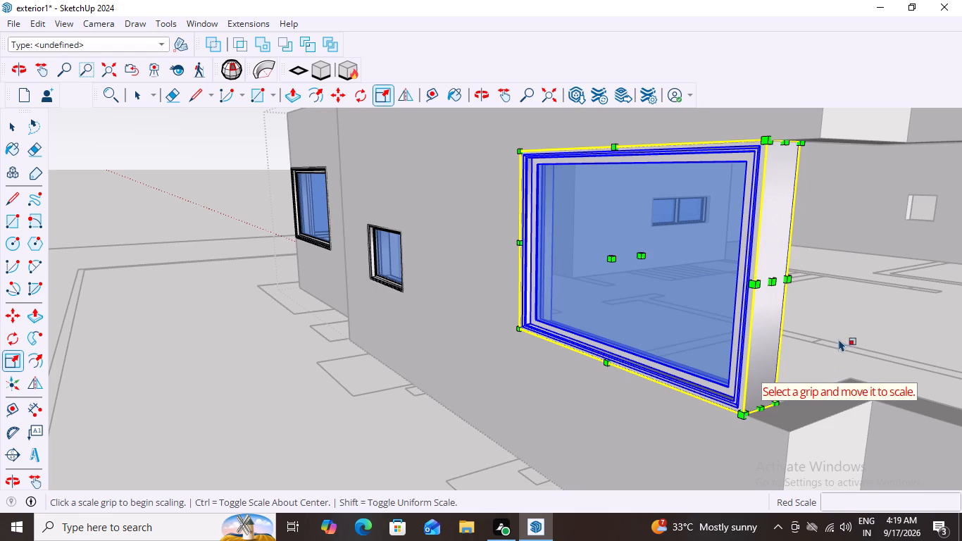
click(829, 337)
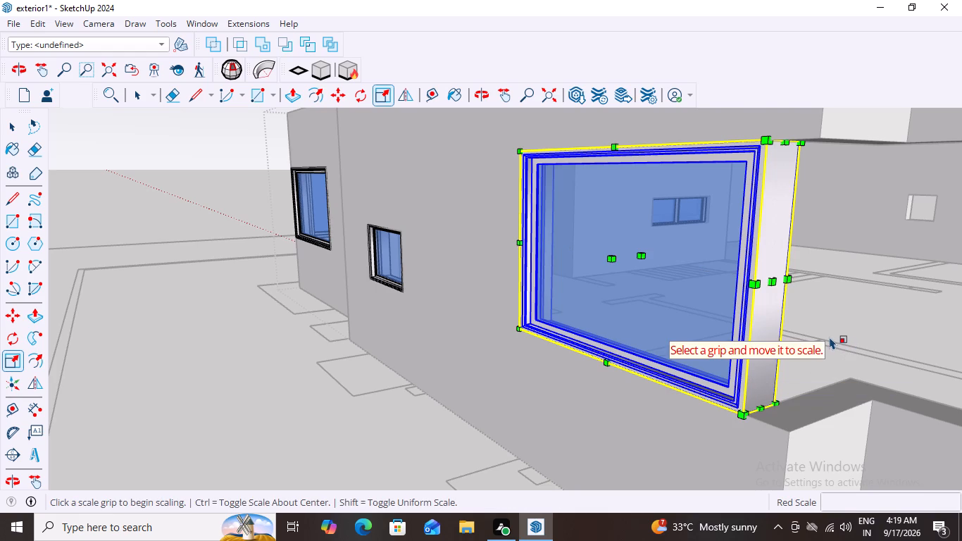
scroll(830, 337, down, 5)
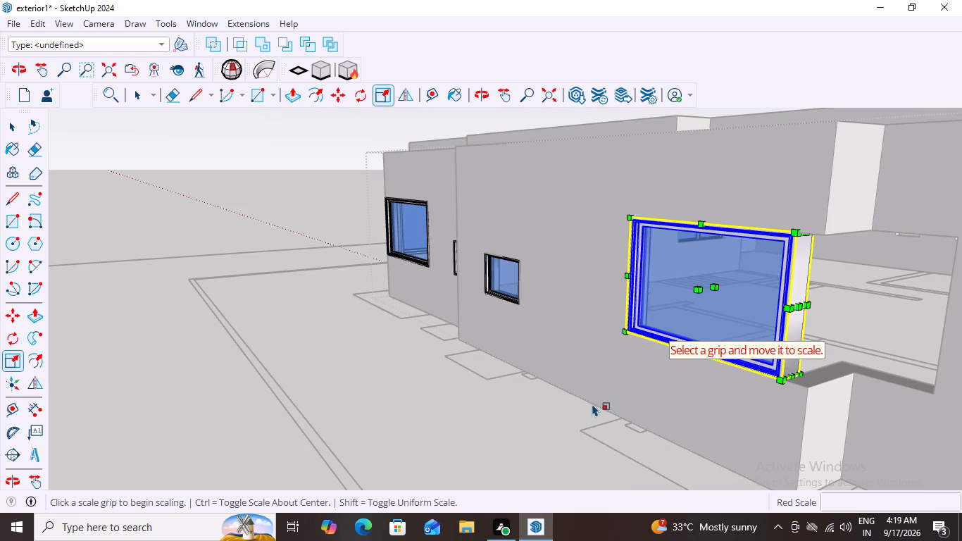
key(space)
Examine how the scaled window's side and lower corner sit on the opening's sill near the wall corner.
scroll(746, 397, down, 3)
scroll(802, 390, down, 2)
middle_drag(828, 384, 809, 398)
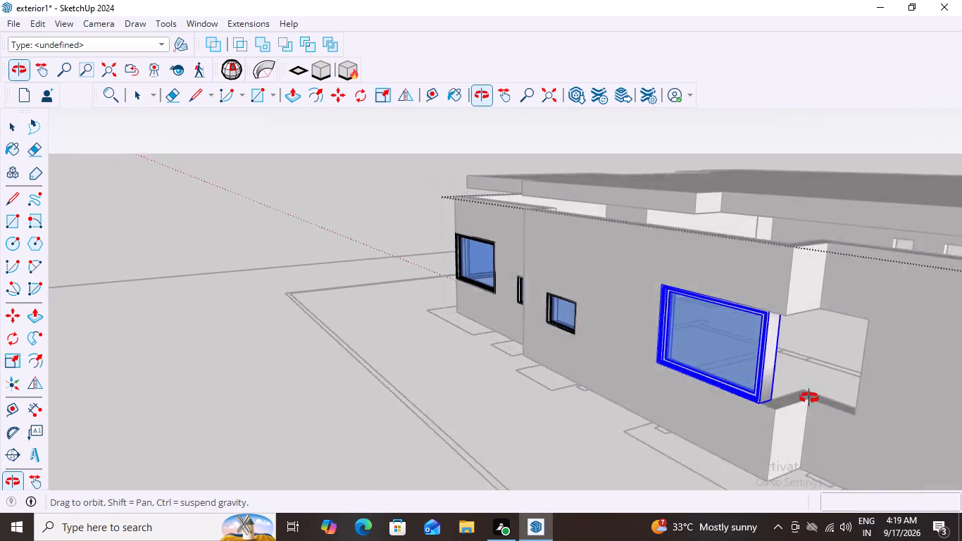
middle_drag(809, 398, 777, 418)
middle_drag(707, 456, 679, 422)
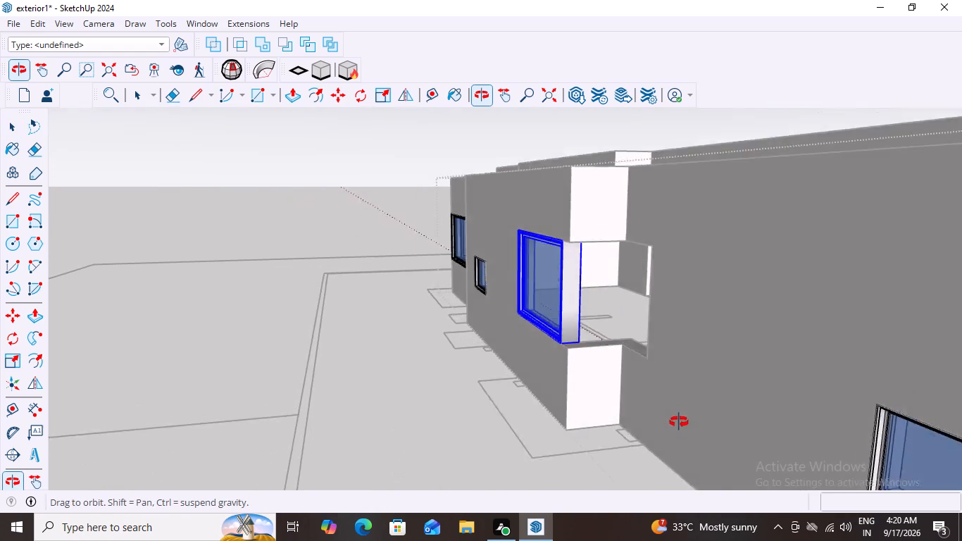
middle_drag(679, 422, 679, 424)
scroll(582, 363, up, 5)
middle_drag(558, 400, 561, 457)
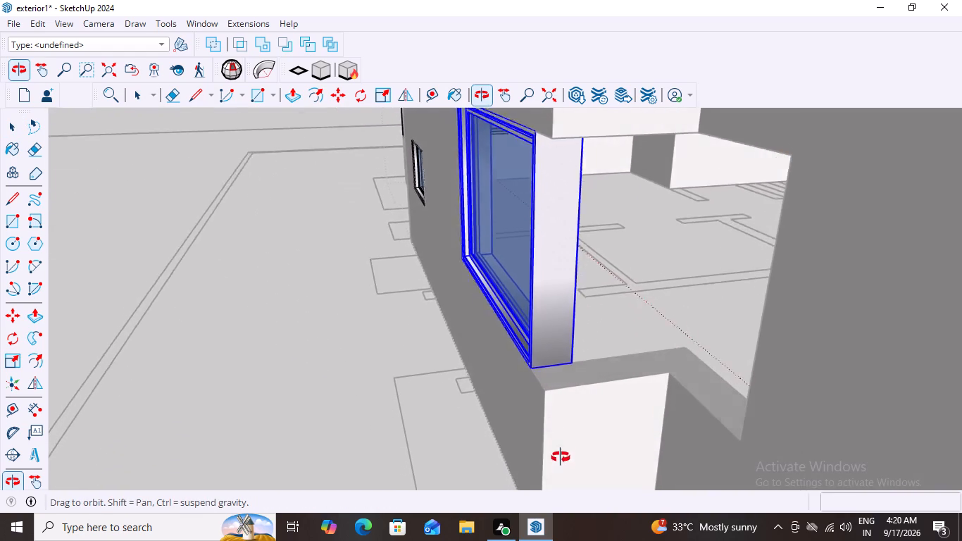
middle_drag(561, 457, 563, 483)
scroll(563, 483, up, 1)
scroll(568, 304, up, 3)
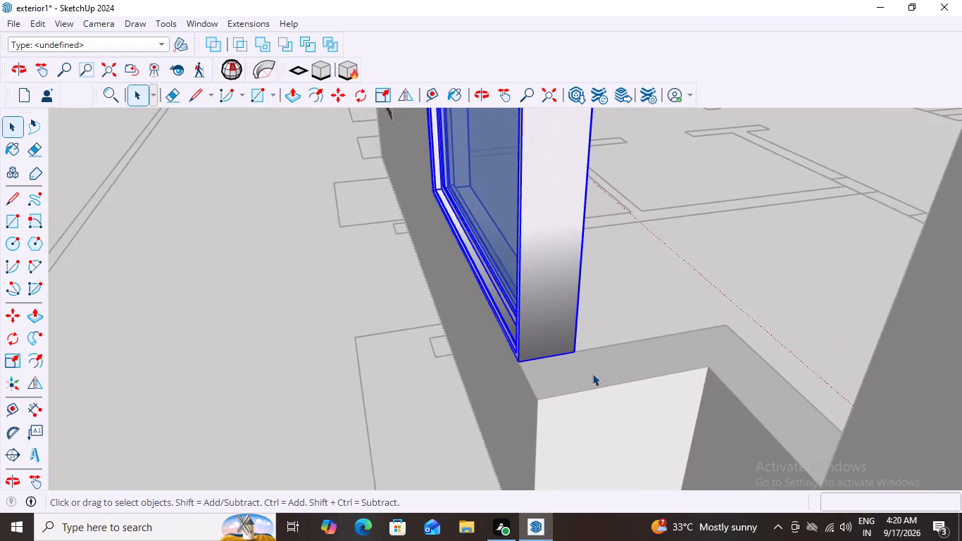
scroll(592, 373, up, 6)
scroll(582, 348, down, 18)
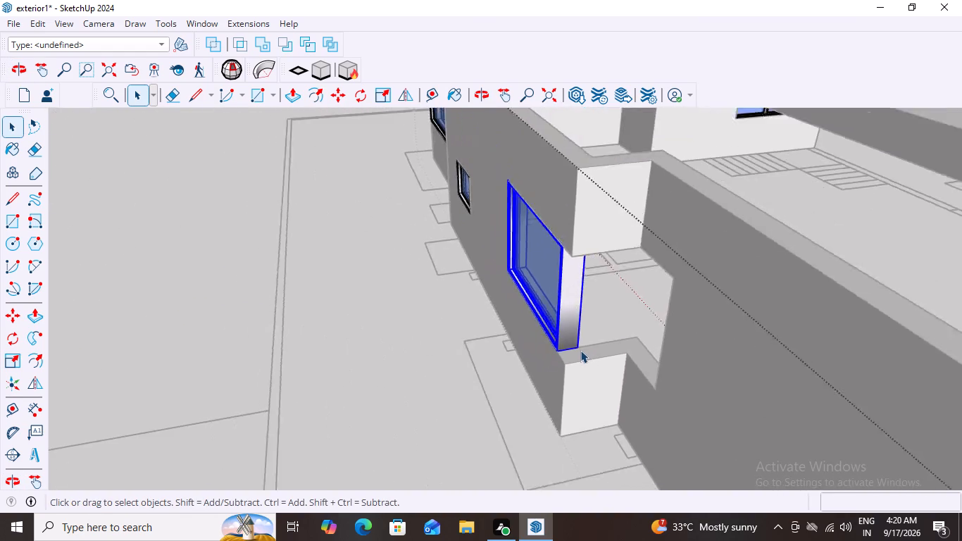
Select the neighbouring small window on the offset wall and start moving it from its lower corner.
scroll(580, 350, down, 18)
middle_drag(544, 368, 656, 366)
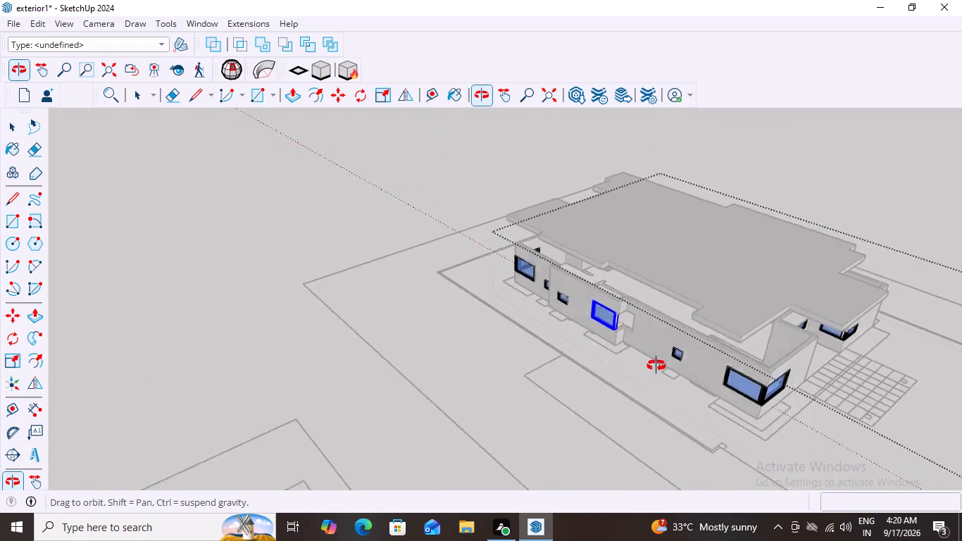
middle_drag(656, 366, 785, 325)
scroll(525, 232, up, 2)
scroll(575, 304, up, 10)
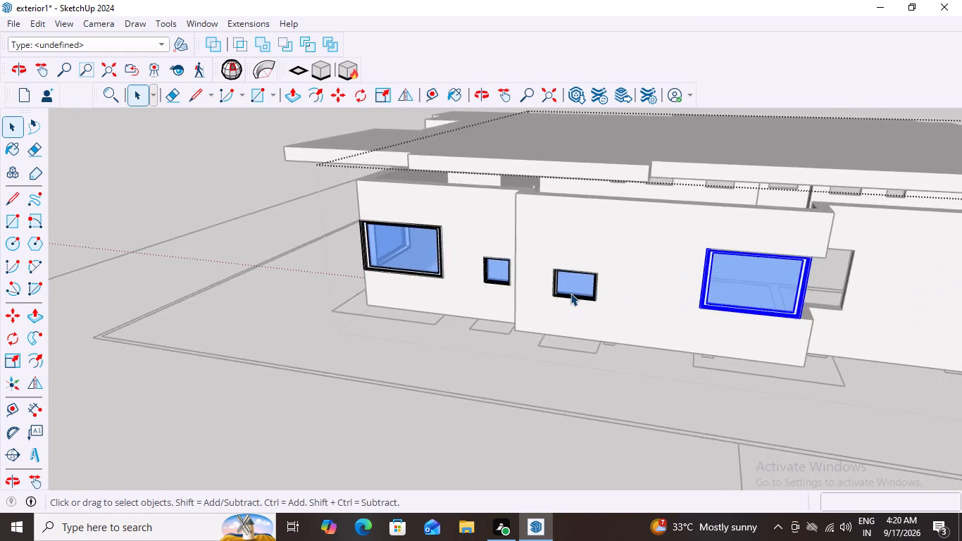
scroll(570, 293, up, 3)
scroll(563, 309, down, 4)
middle_drag(525, 336, 609, 359)
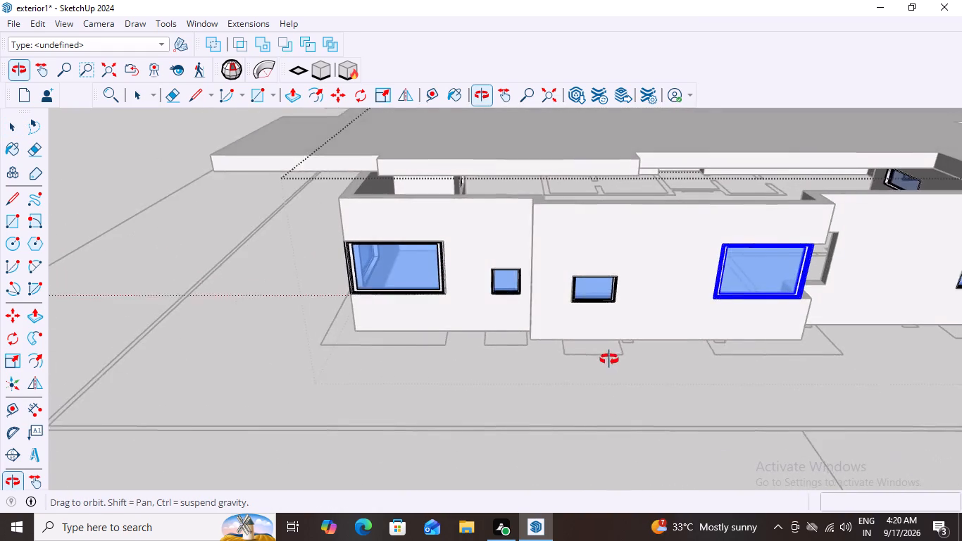
middle_drag(609, 359, 640, 348)
scroll(601, 279, up, 7)
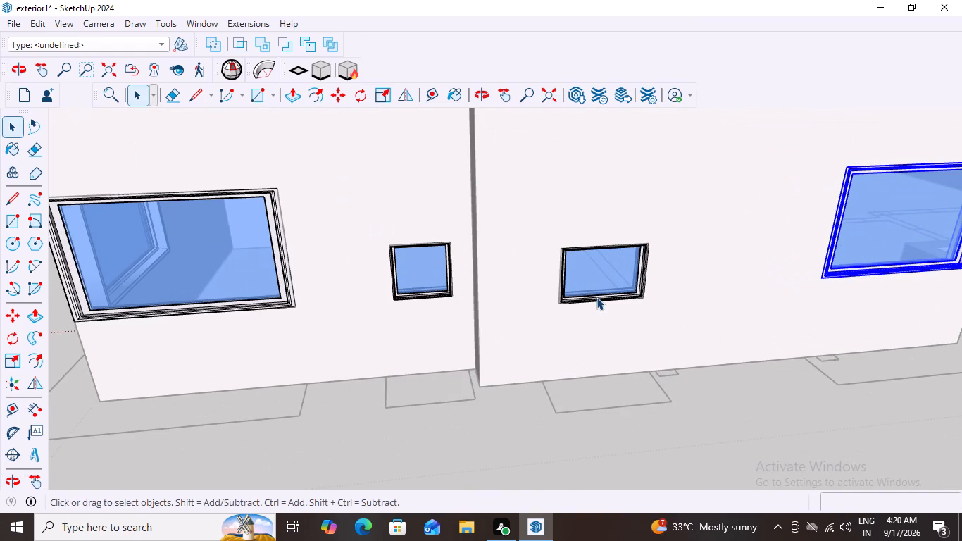
scroll(596, 297, down, 4)
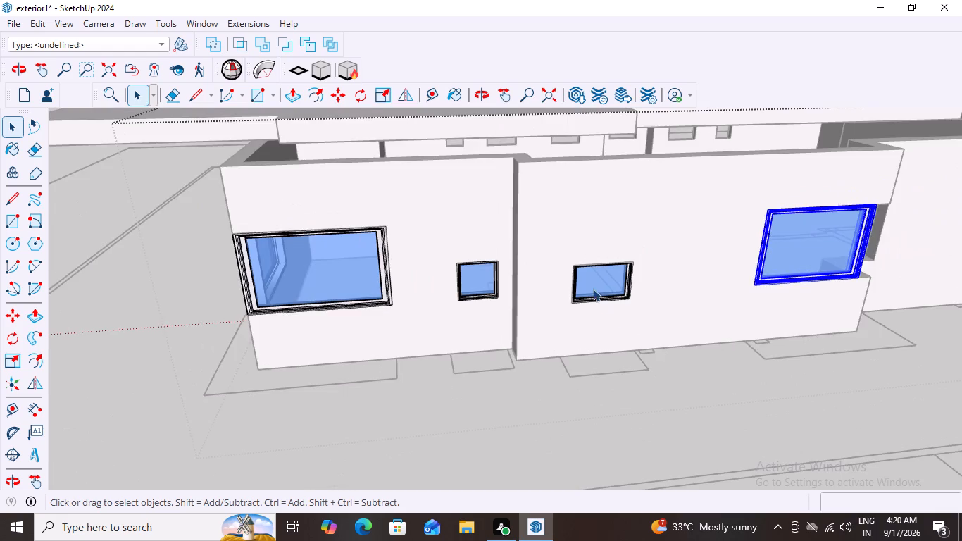
scroll(593, 289, up, 3)
click(597, 287)
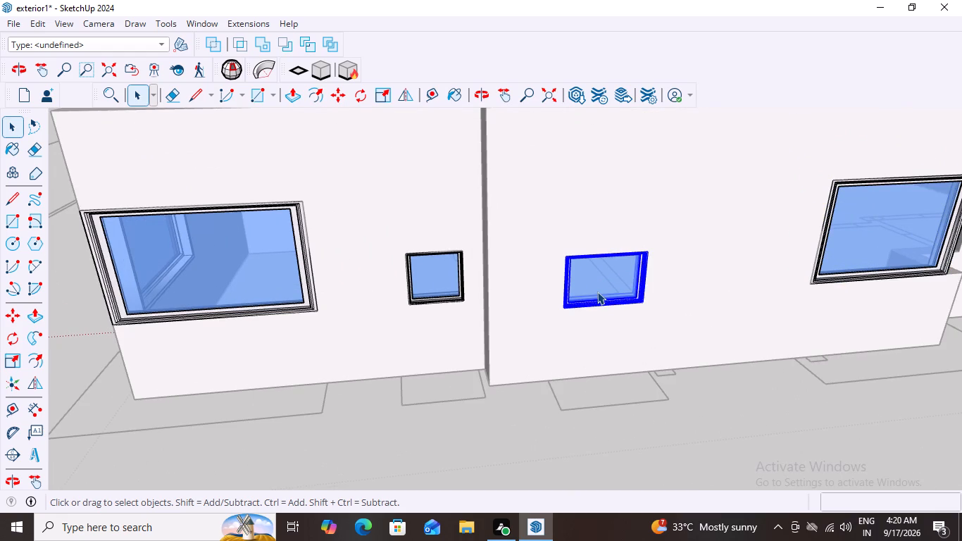
key(m)
scroll(582, 321, up, 10)
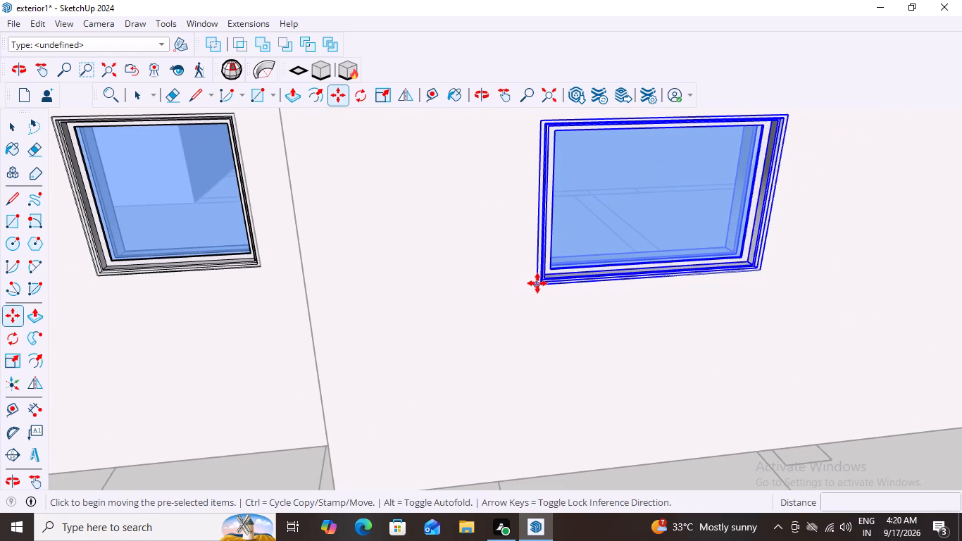
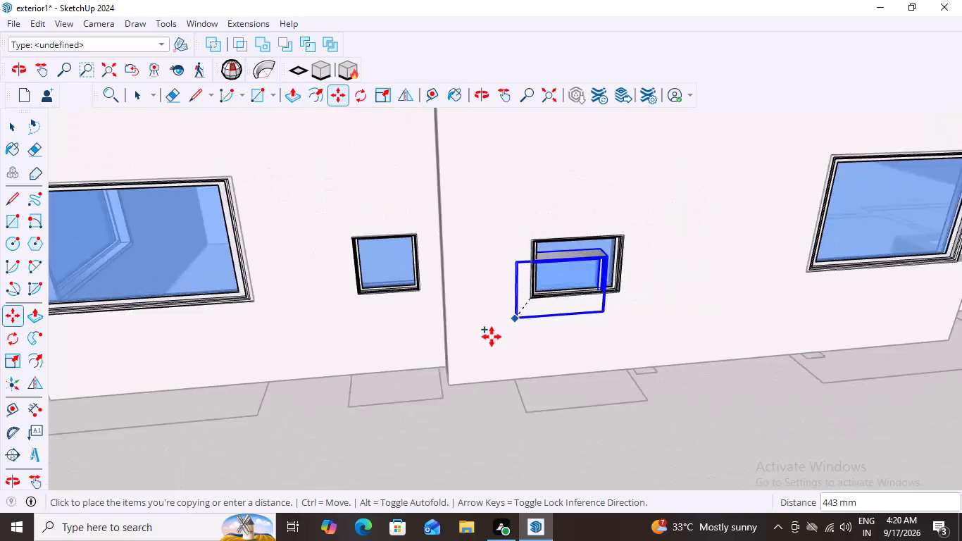
Place the copied small window with its lower corner on the opening's lower corner, beside the large window at the wall offset.
scroll(487, 368, down, 3)
middle_drag(825, 379, 682, 380)
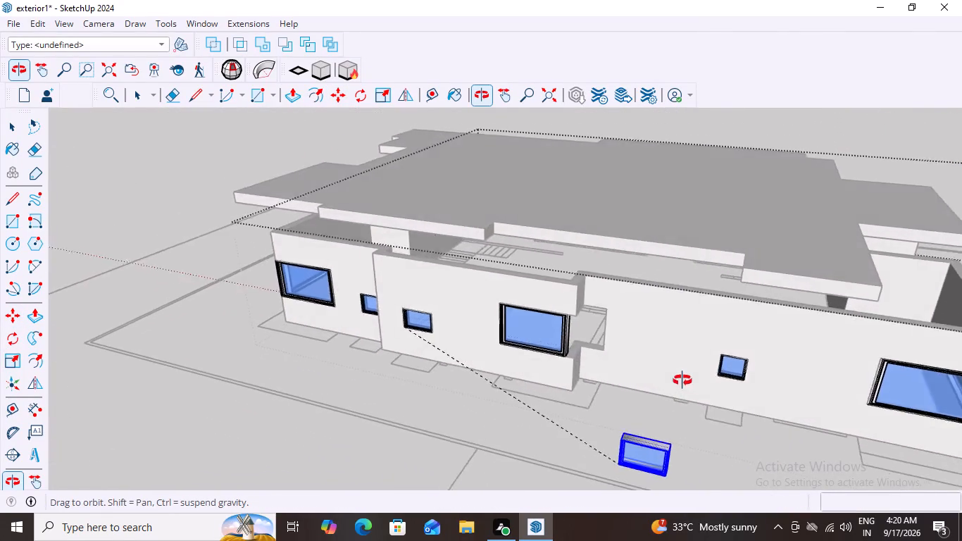
middle_drag(682, 380, 577, 325)
scroll(454, 335, up, 3)
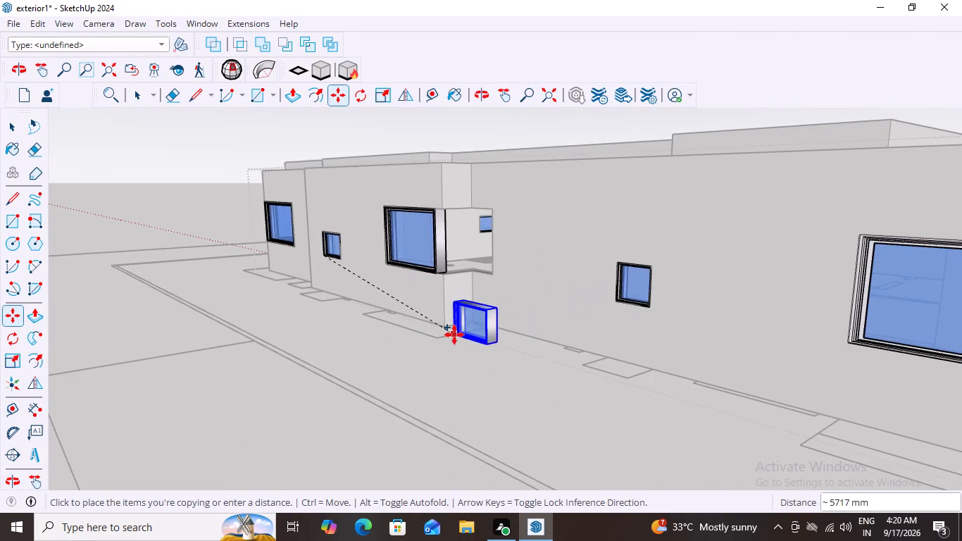
middle_drag(464, 328, 433, 341)
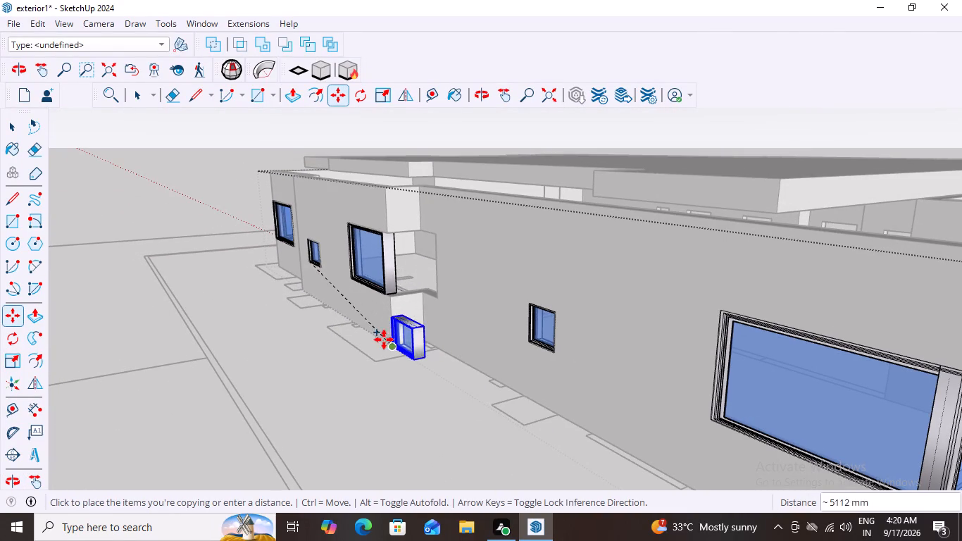
middle_drag(373, 338, 631, 368)
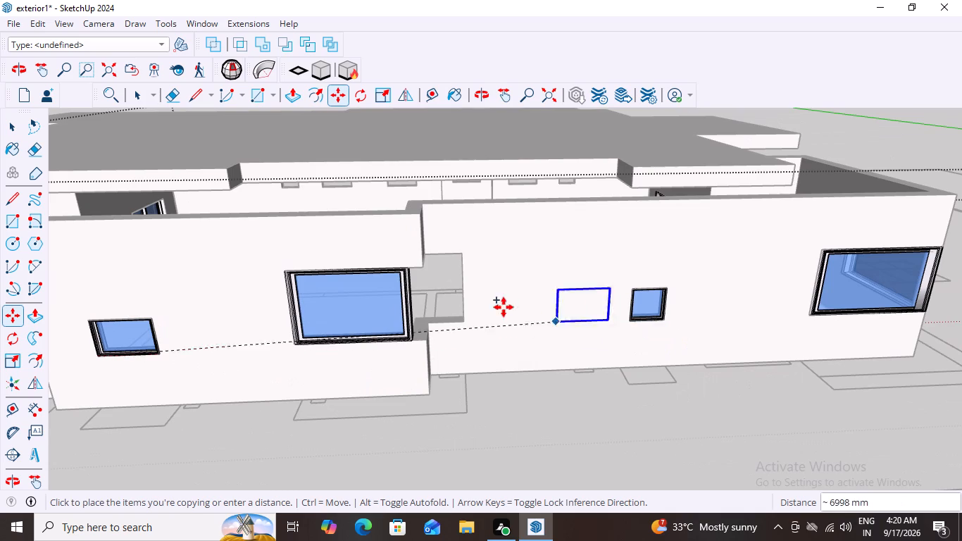
scroll(435, 320, up, 14)
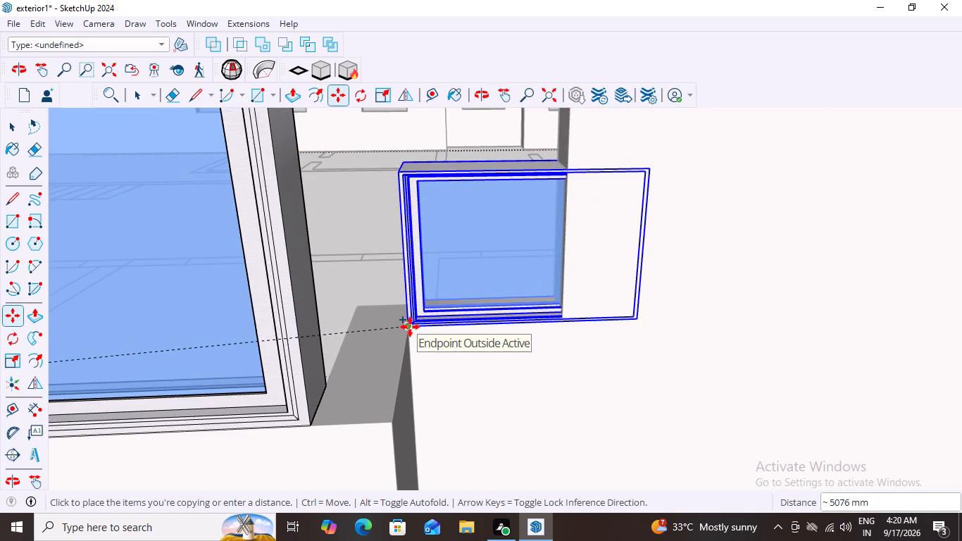
scroll(410, 327, up, 6)
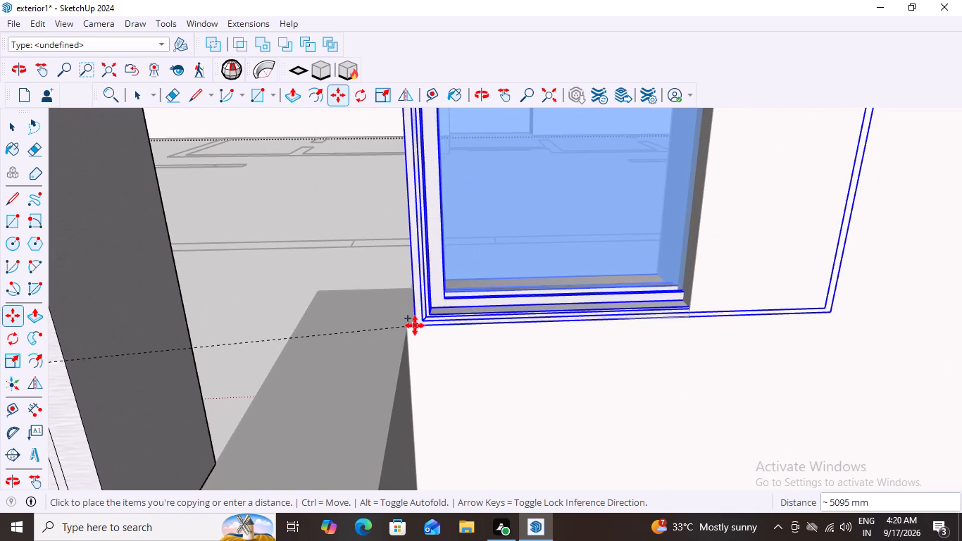
click(411, 330)
scroll(627, 412, down, 5)
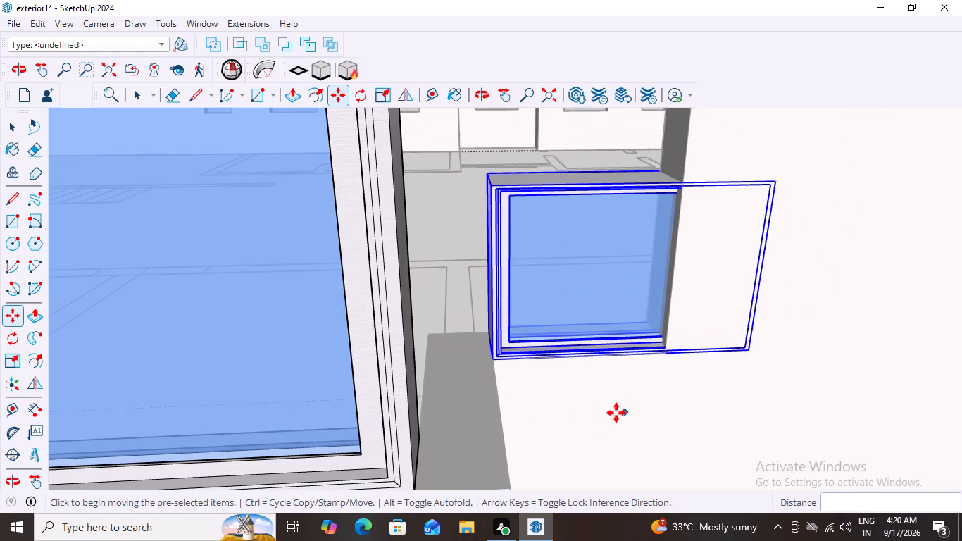
Scale the copied window's width along the red axis by about 0.67 so it ends at the opening's side edge.
key(space)
text(s)
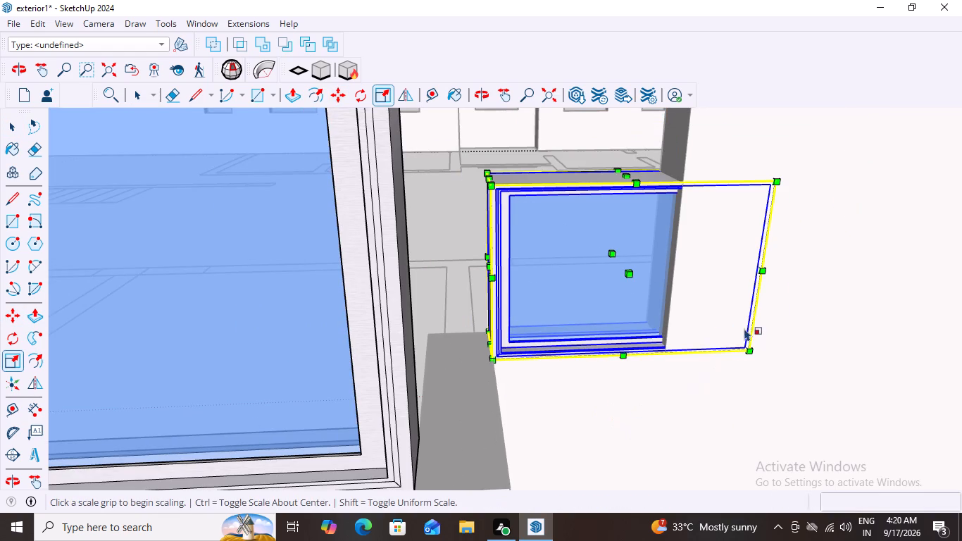
middle_drag(808, 287, 666, 270)
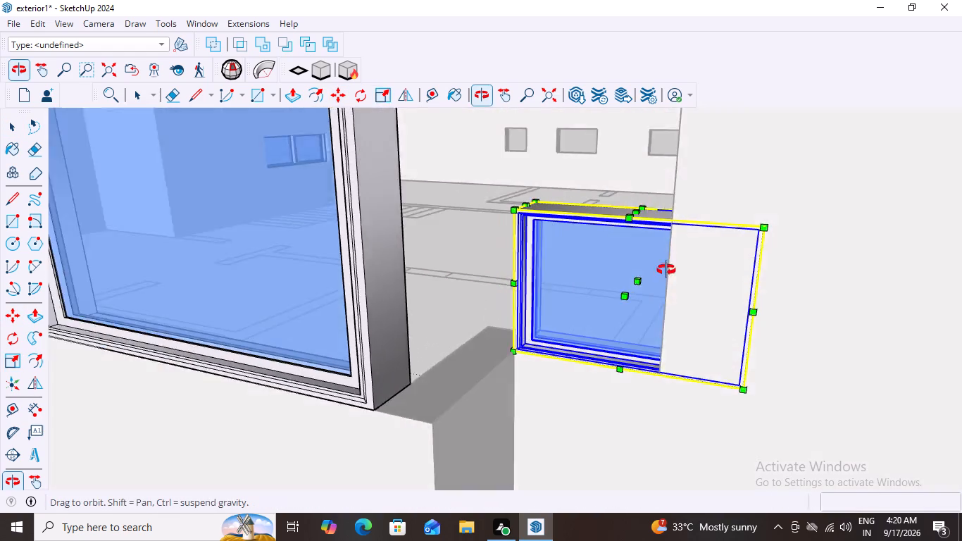
middle_drag(666, 270, 632, 266)
drag(766, 318, 744, 313)
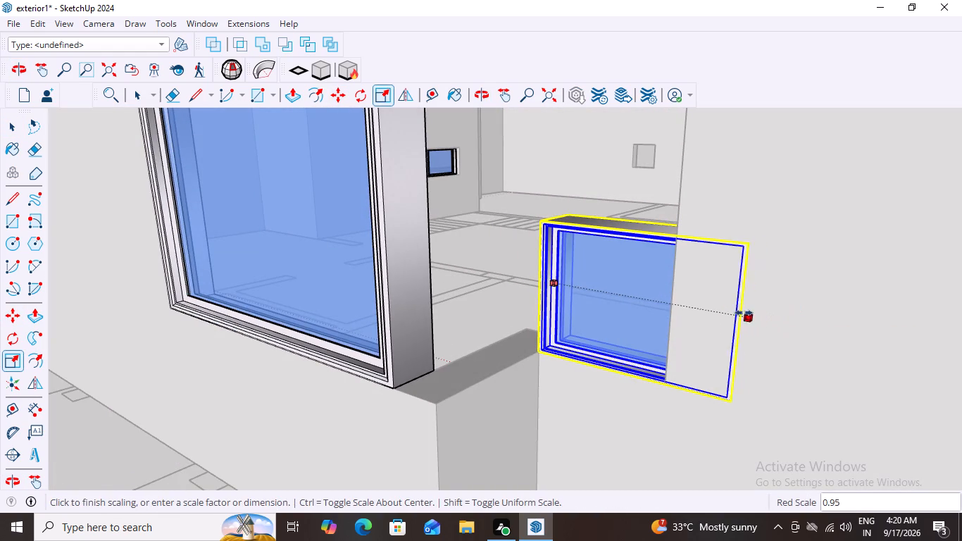
drag(744, 313, 666, 316)
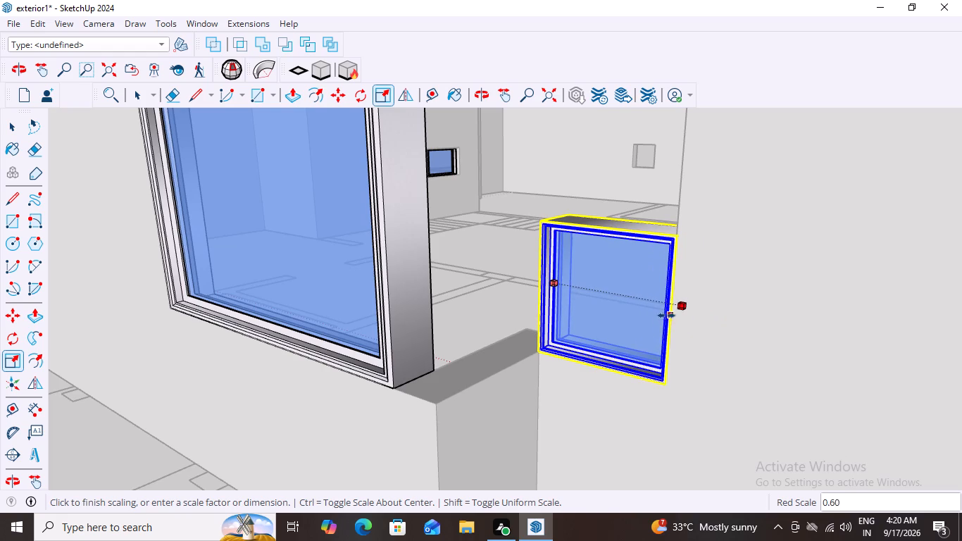
drag(666, 316, 661, 387)
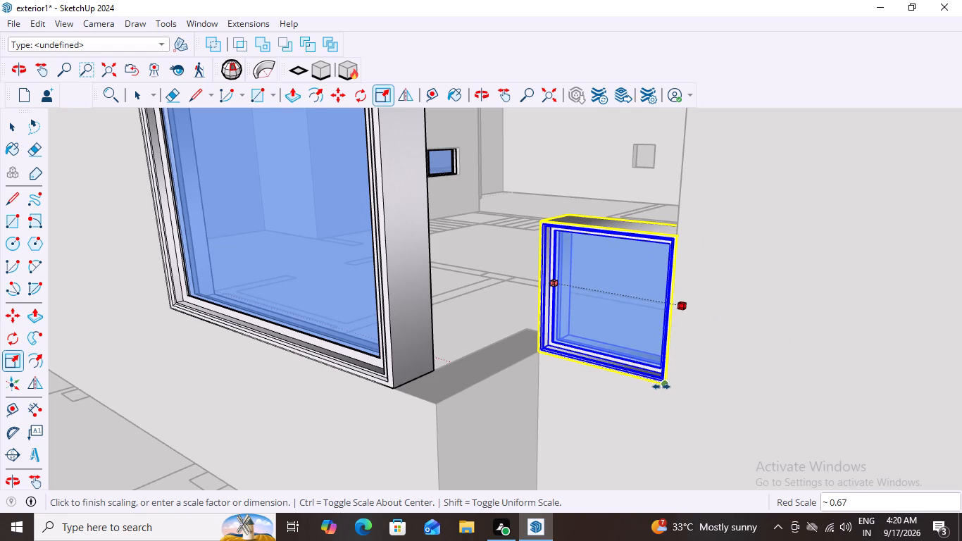
drag(661, 387, 666, 385)
click(666, 385)
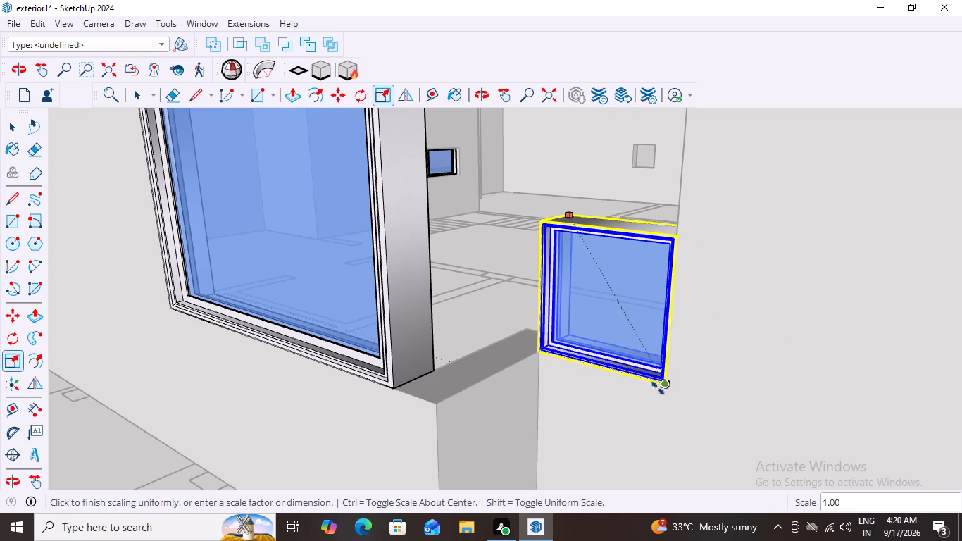
key(space)
Scale the copied window's height along the blue axis by about 2.03 so its top reaches the opening's upper edge.
middle_drag(586, 392, 769, 397)
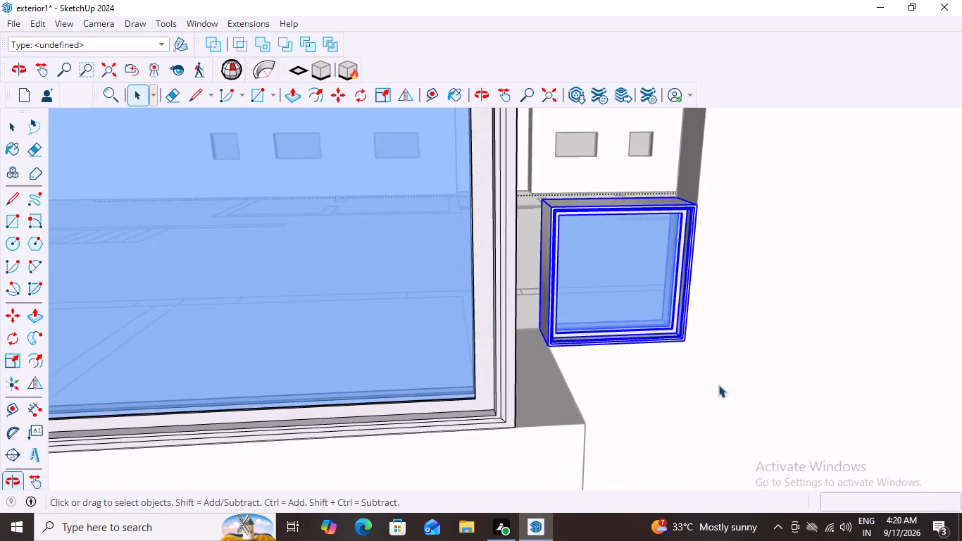
scroll(683, 374, down, 2)
middle_drag(669, 366, 662, 394)
key(s)
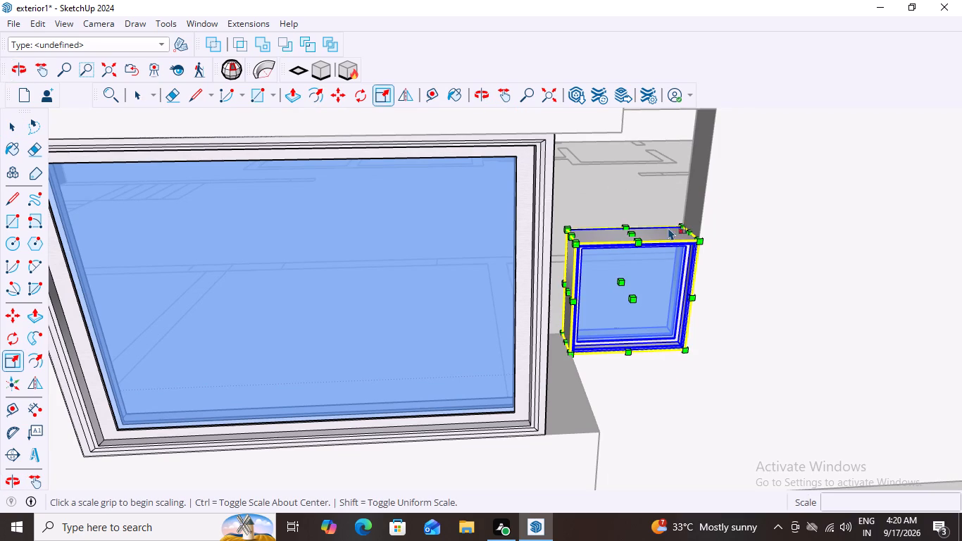
scroll(653, 203, up, 2)
scroll(658, 214, down, 3)
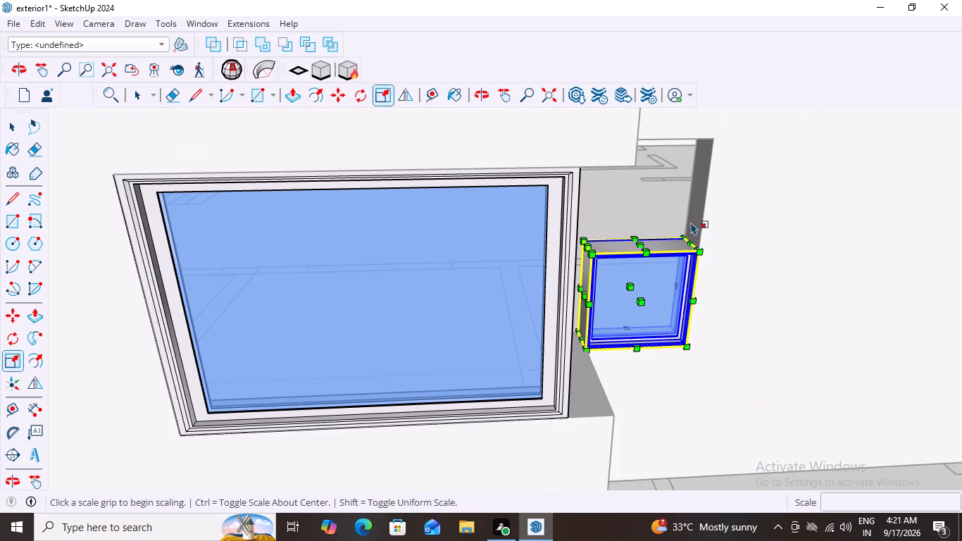
middle_drag(663, 203, 630, 158)
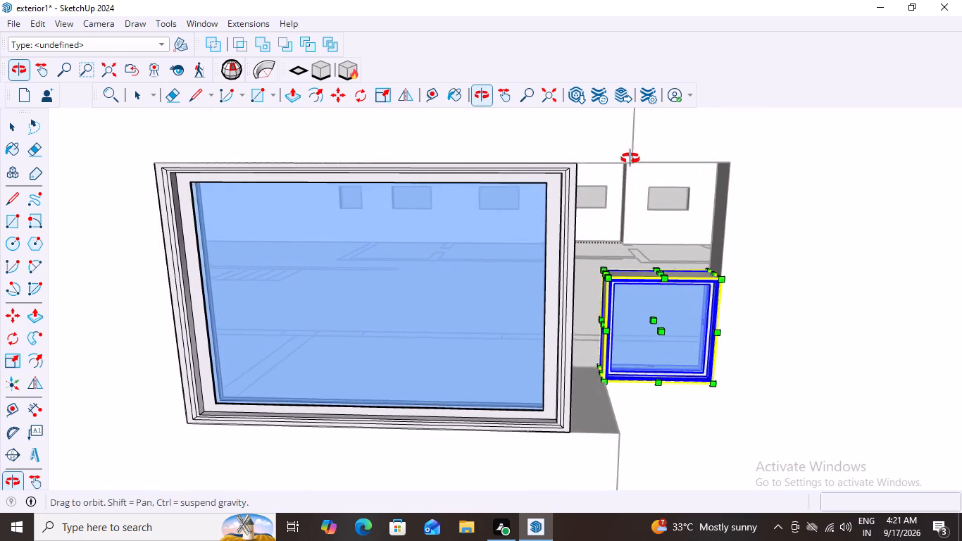
middle_drag(630, 158, 630, 158)
scroll(680, 267, up, 3)
scroll(680, 266, down, 4)
scroll(651, 267, up, 2)
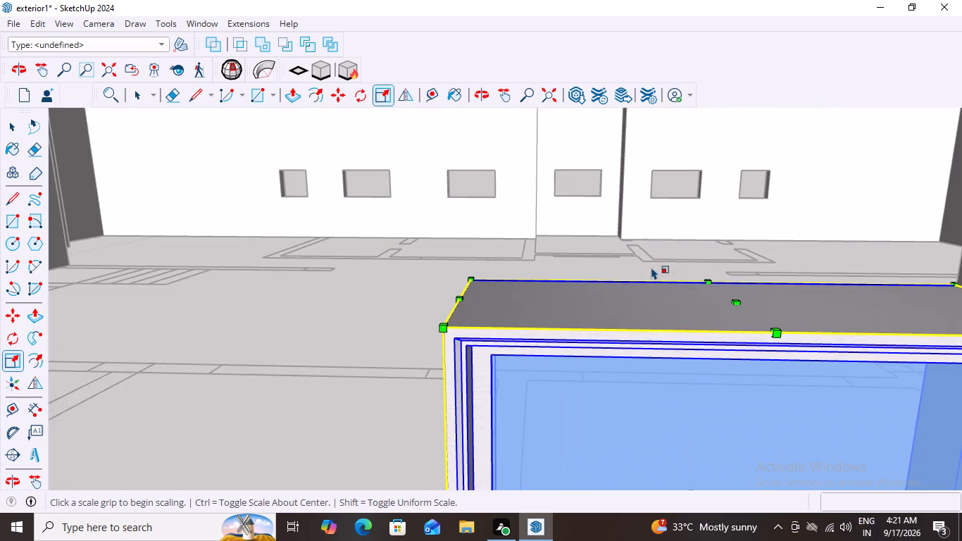
scroll(651, 267, up, 1)
scroll(754, 261, down, 2)
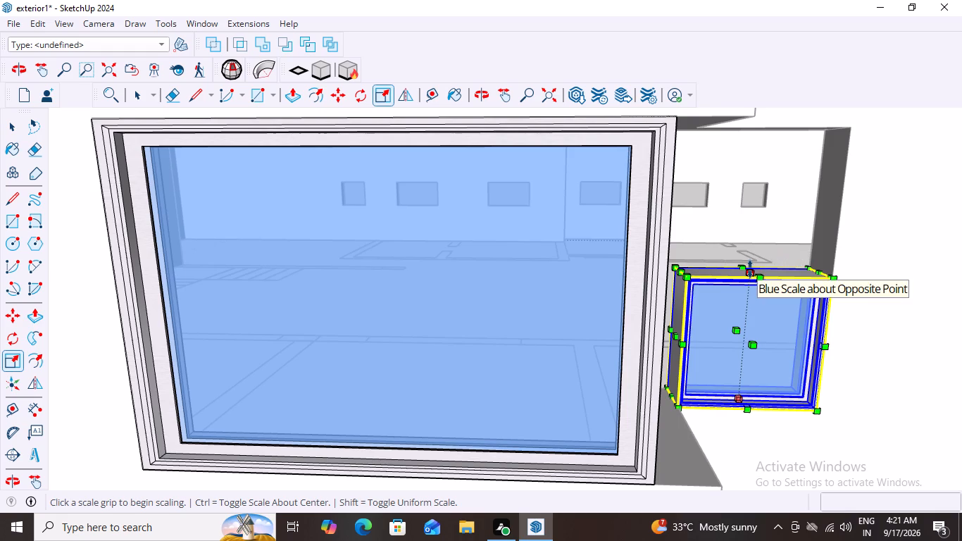
drag(750, 269, 765, 211)
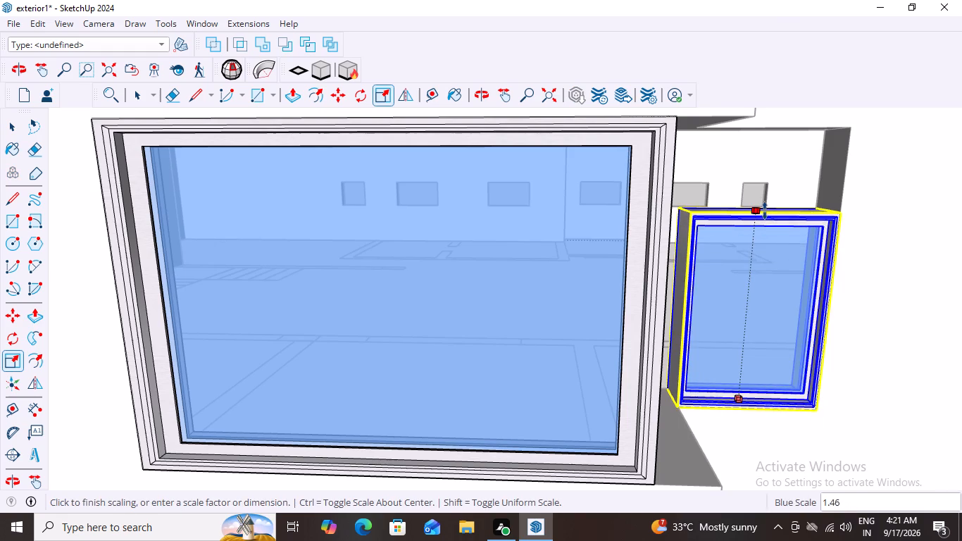
drag(765, 211, 766, 184)
right_click(765, 211)
middle_drag(766, 182, 767, 207)
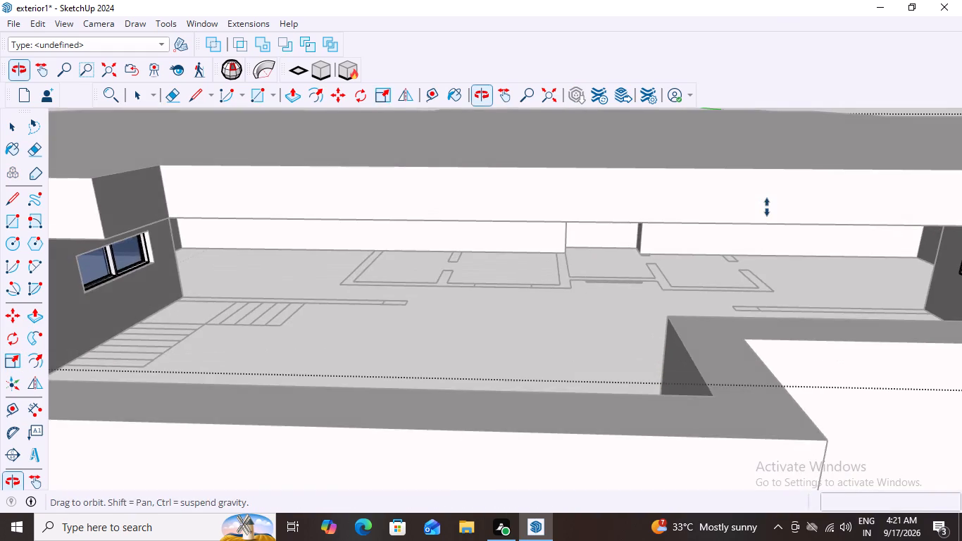
scroll(767, 207, down, 8)
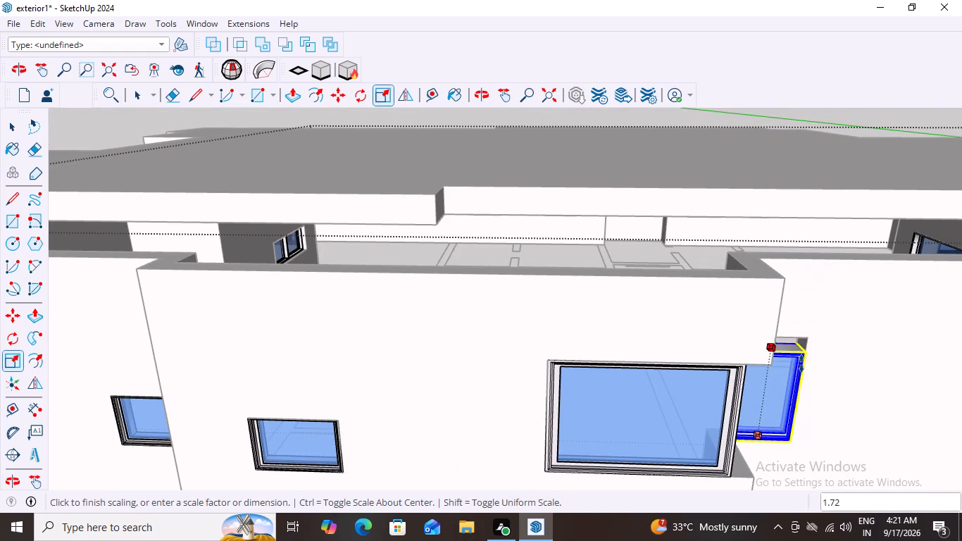
middle_drag(799, 367, 802, 279)
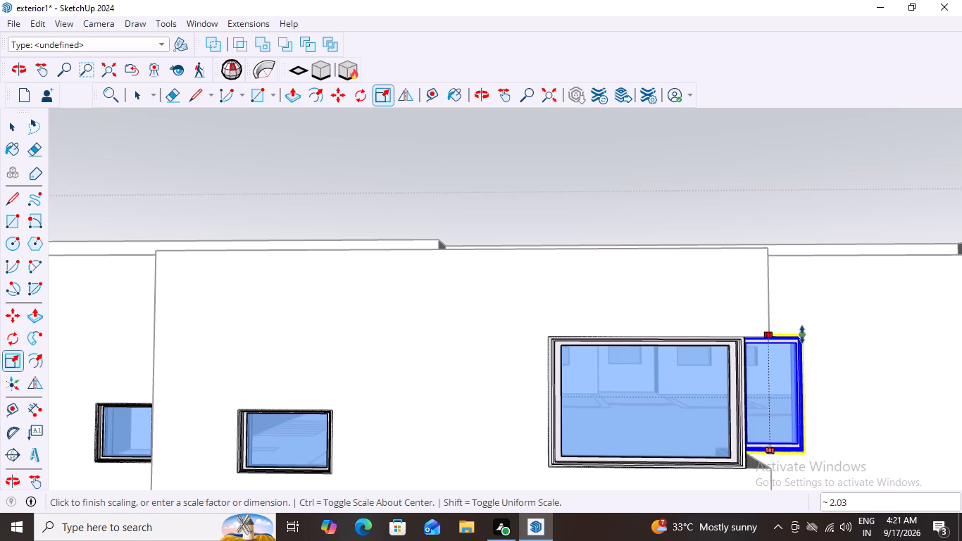
click(802, 335)
key(space)
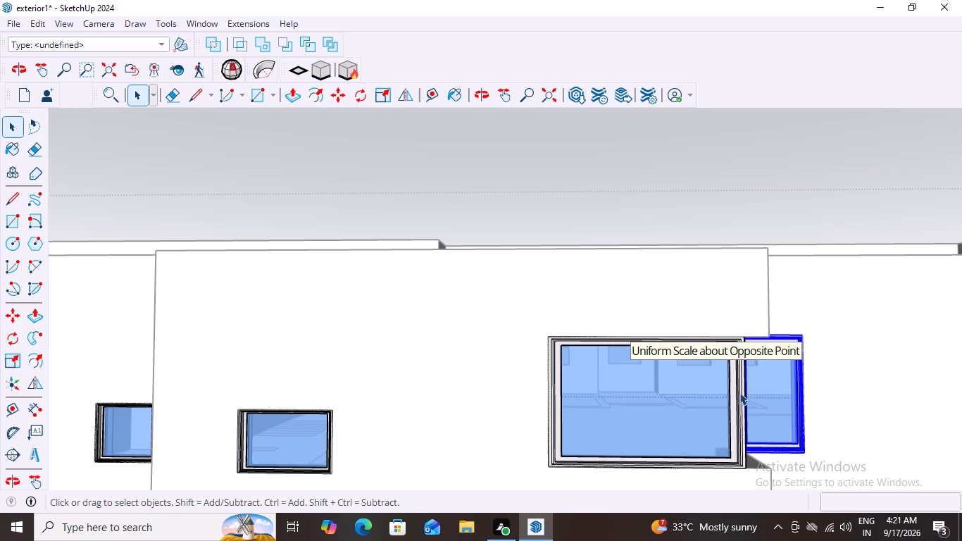
Examine how the scaled window fits the opening around the corner from the large window.
scroll(741, 480, down, 3)
middle_drag(769, 461, 606, 455)
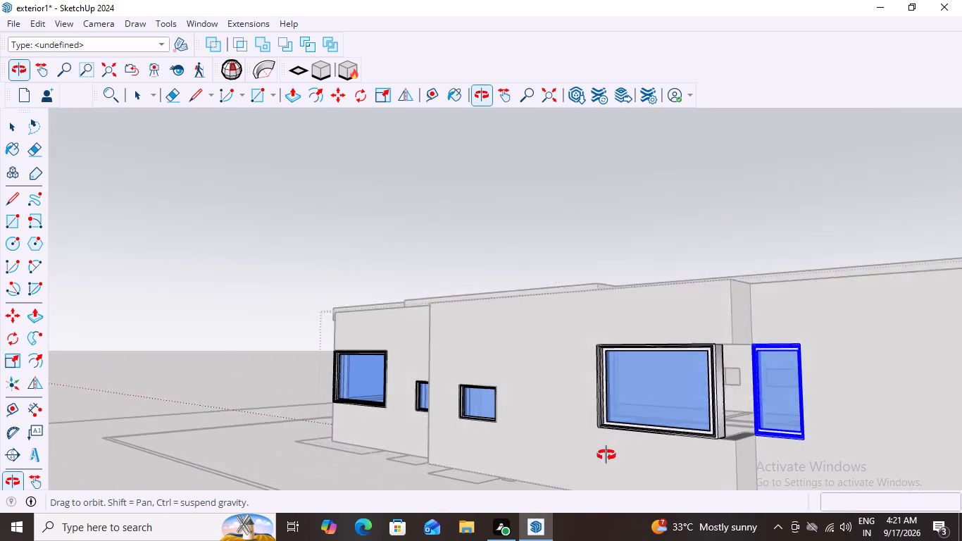
middle_drag(606, 455, 618, 461)
scroll(783, 353, up, 7)
middle_drag(756, 380, 613, 377)
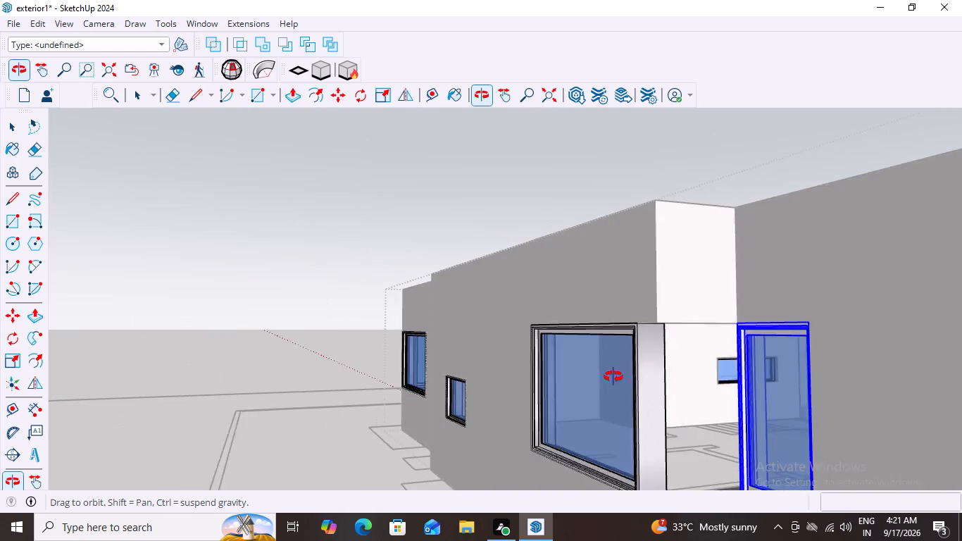
middle_drag(613, 377, 768, 406)
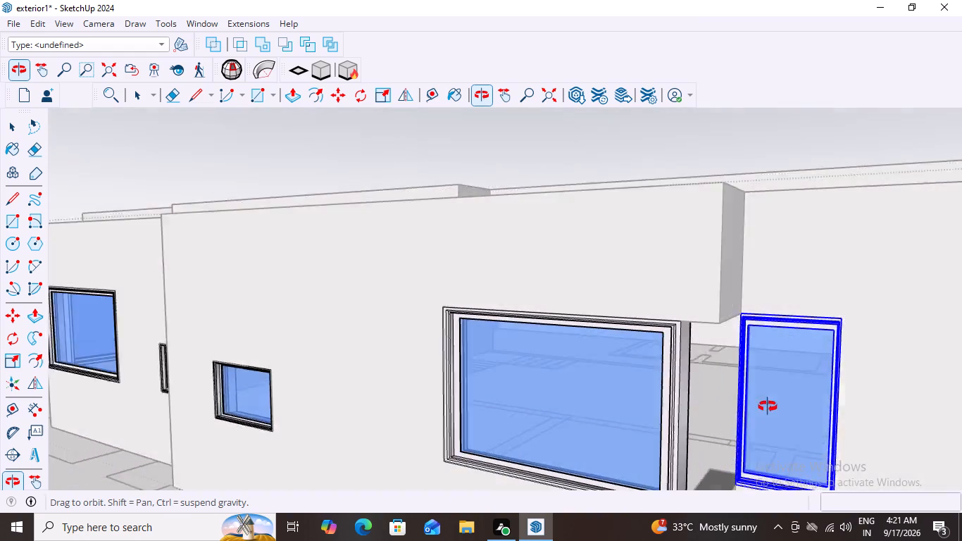
middle_drag(768, 406, 623, 406)
scroll(627, 405, down, 6)
middle_drag(728, 437, 699, 439)
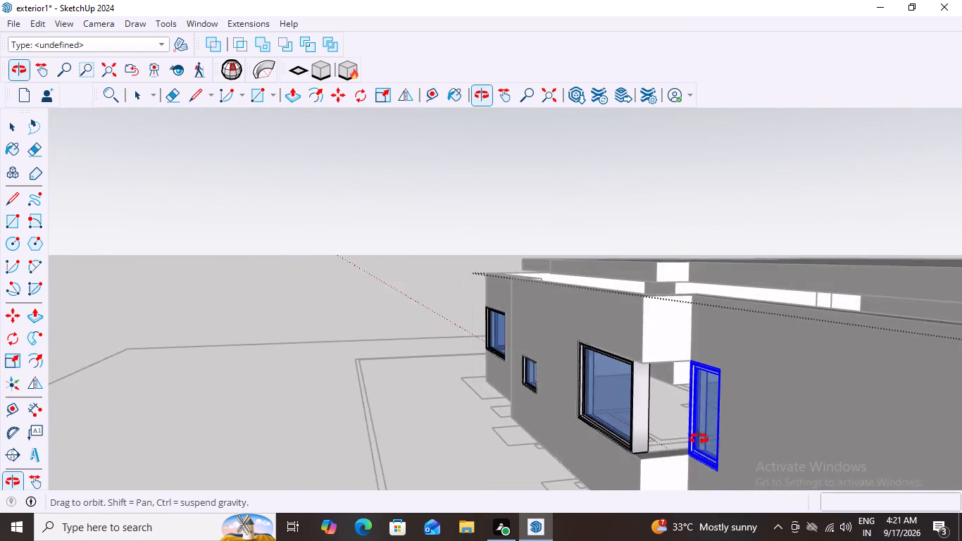
middle_drag(699, 439, 682, 442)
scroll(678, 463, up, 8)
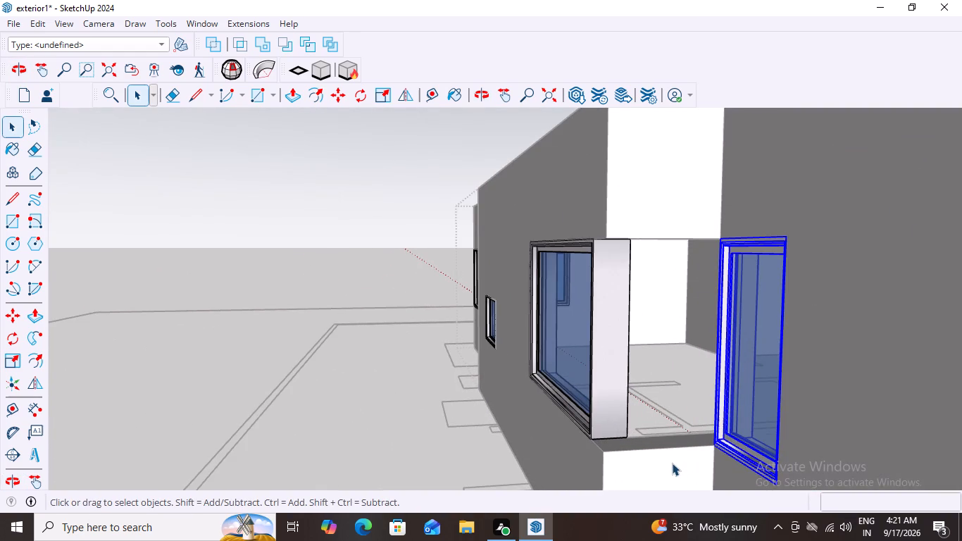
Clear the window selection and leave the open group.
key(space)
click(413, 378)
Examine the house's side and end walls with their fitted windows.
middle_drag(495, 412, 542, 424)
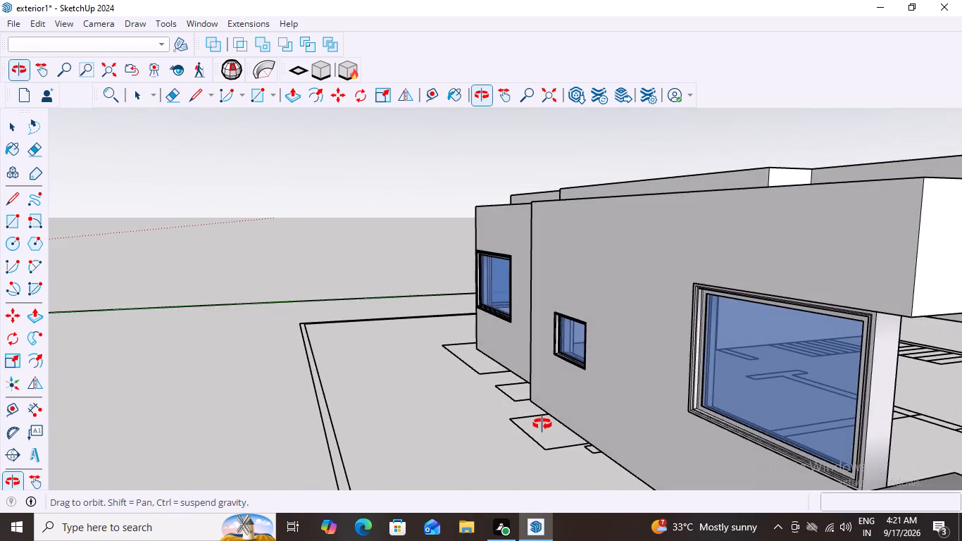
middle_drag(542, 424, 534, 417)
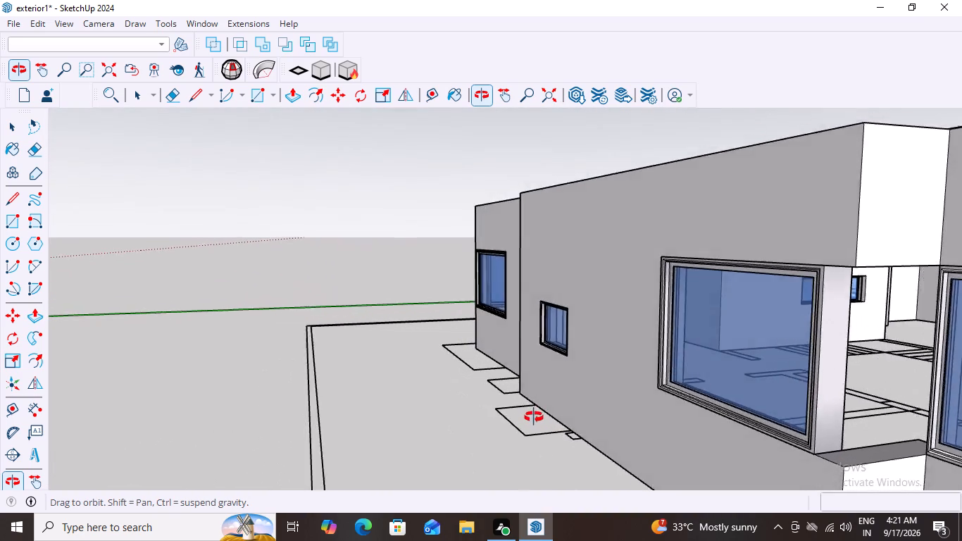
middle_drag(534, 417, 543, 419)
scroll(542, 418, down, 10)
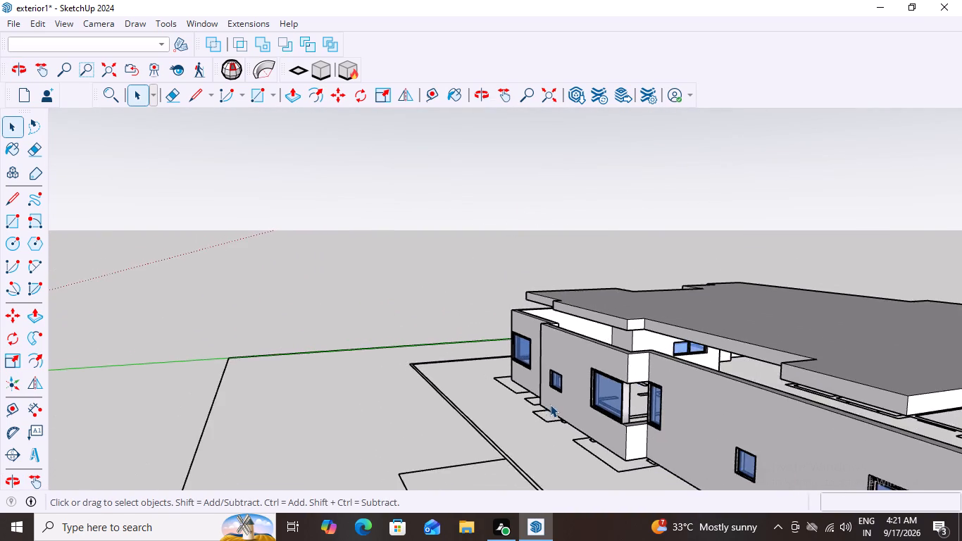
scroll(550, 404, down, 6)
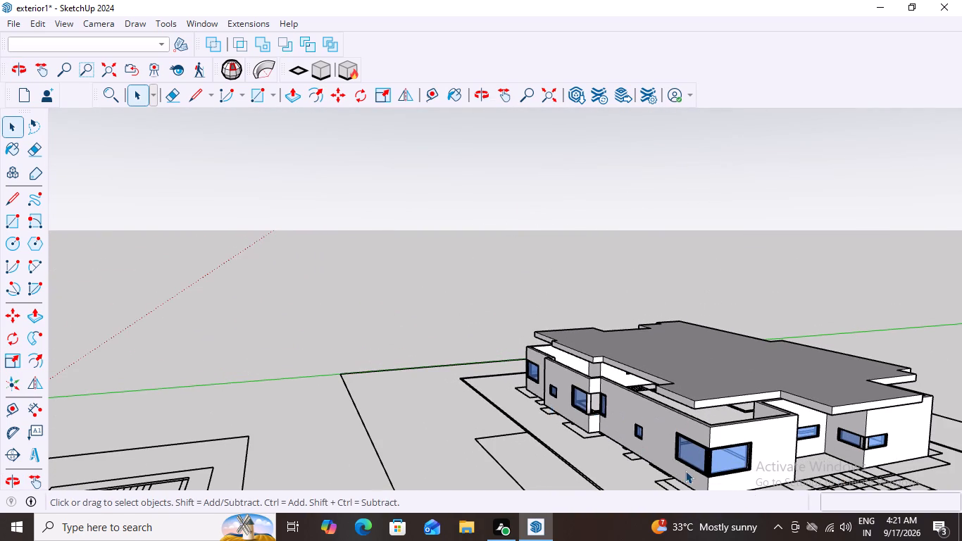
scroll(743, 487, up, 5)
middle_drag(737, 473, 679, 446)
scroll(689, 444, down, 9)
scroll(732, 470, up, 11)
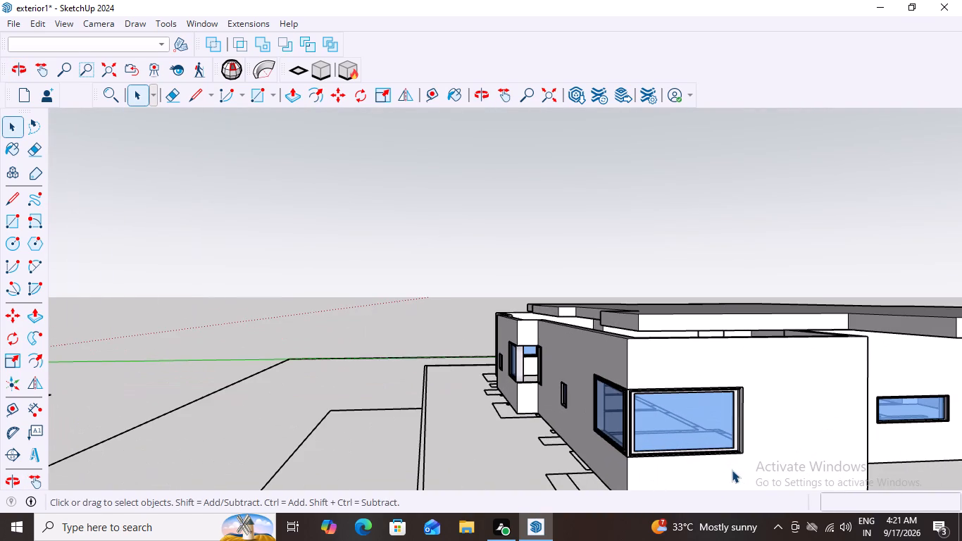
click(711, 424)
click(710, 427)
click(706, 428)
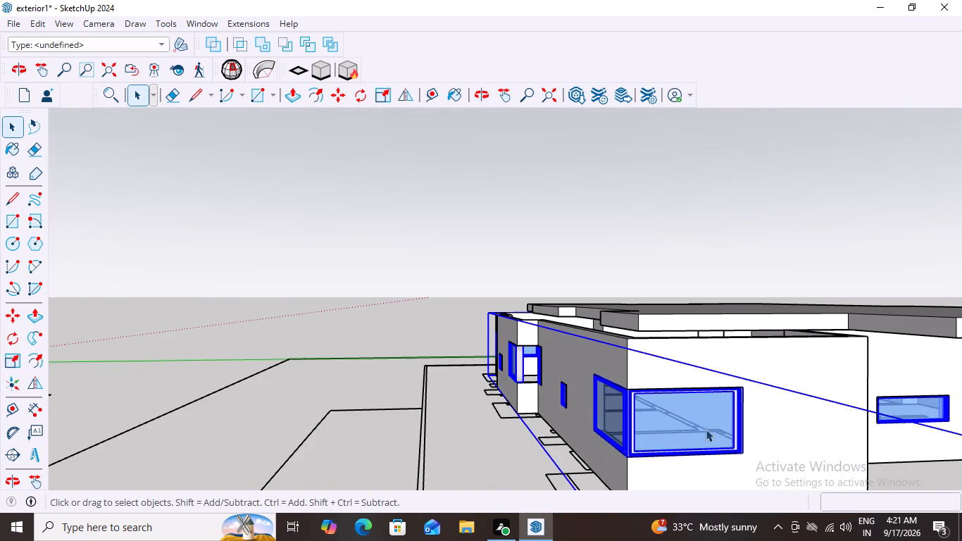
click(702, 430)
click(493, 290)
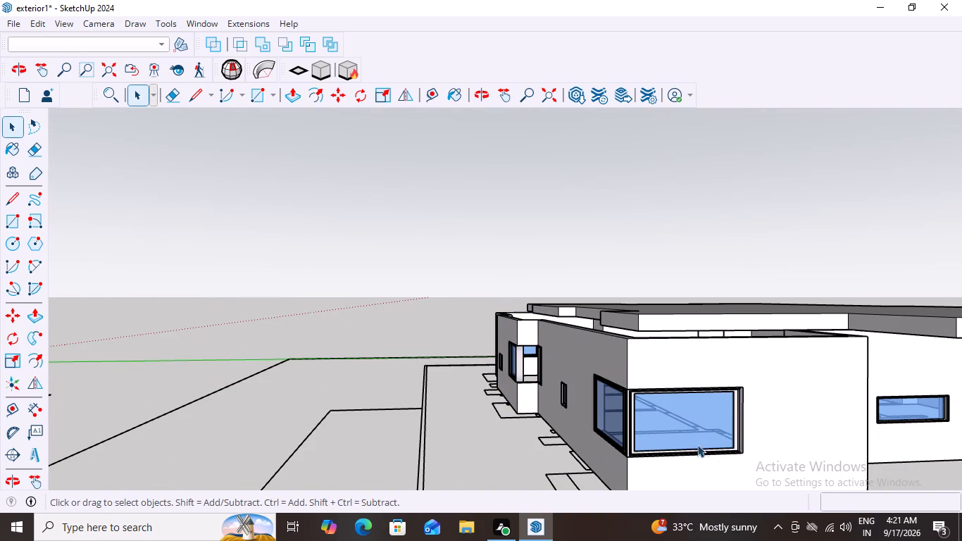
Copy the end wall's large corner window about 9206 mm to the recessed corner opening, aligning its lower corner with the adjacent side window's frame.
click(691, 432)
double_click(691, 432)
click(691, 432)
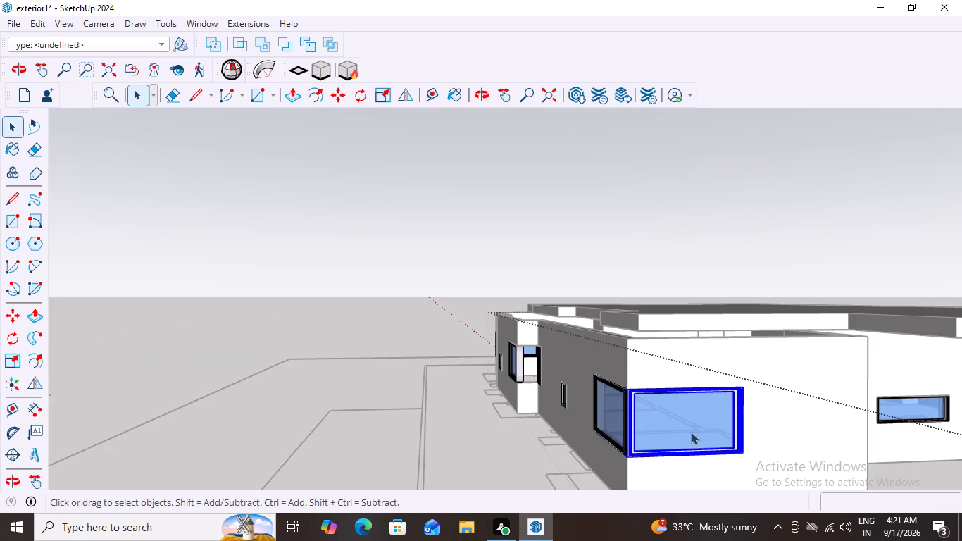
key(m)
scroll(750, 479, up, 2)
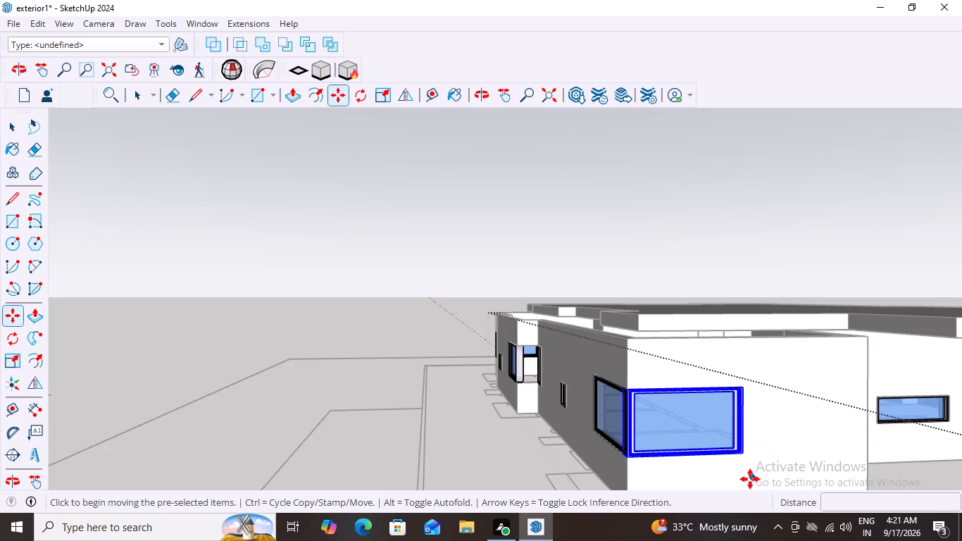
scroll(750, 479, up, 5)
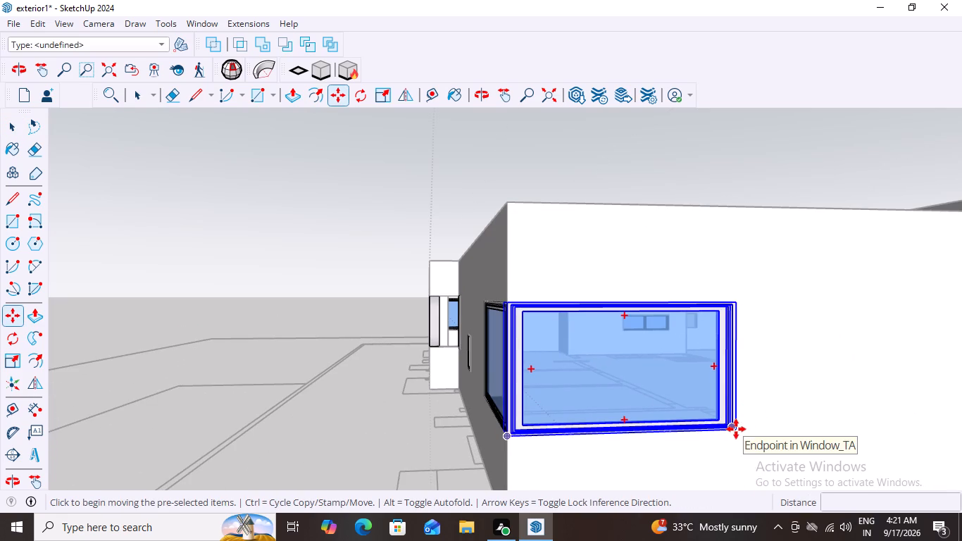
scroll(707, 441, up, 4)
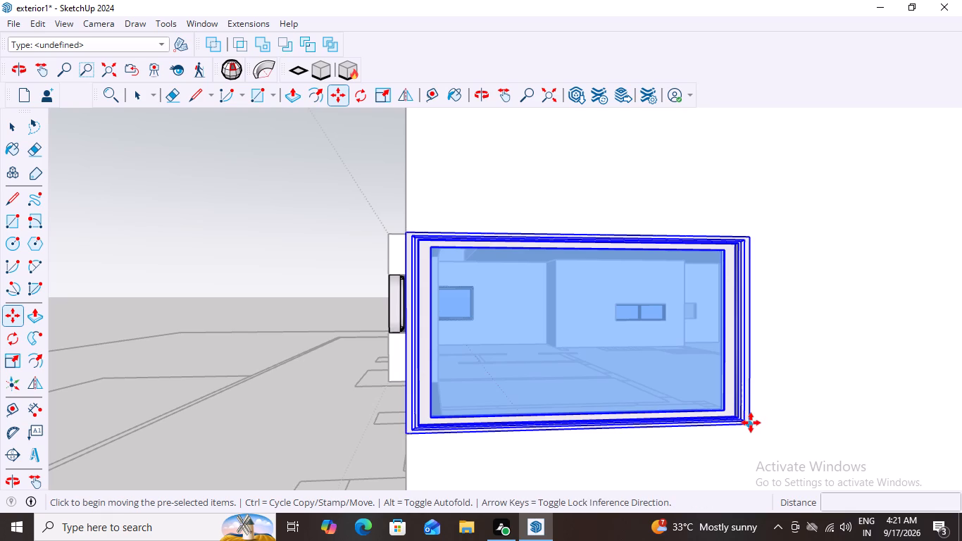
click(751, 423)
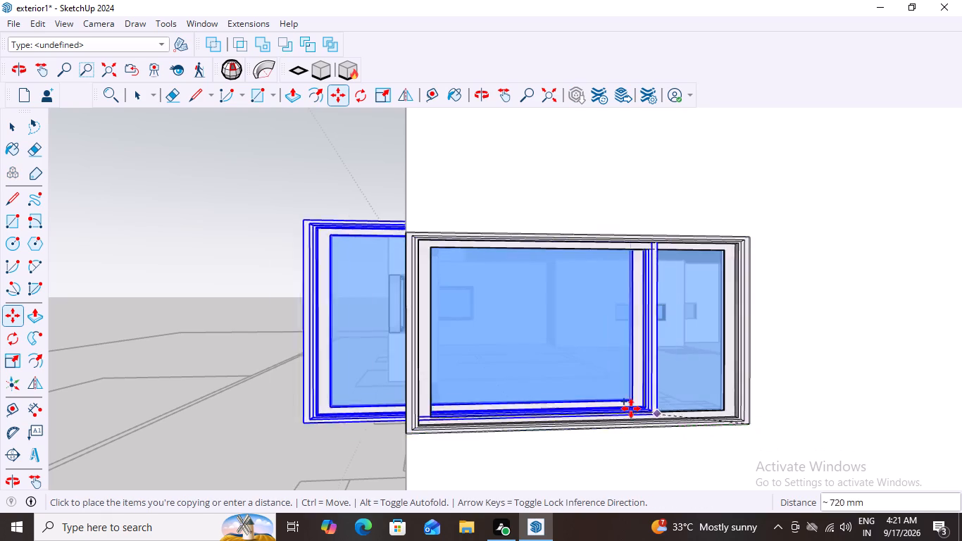
scroll(631, 408, down, 13)
scroll(554, 397, up, 3)
scroll(497, 342, up, 5)
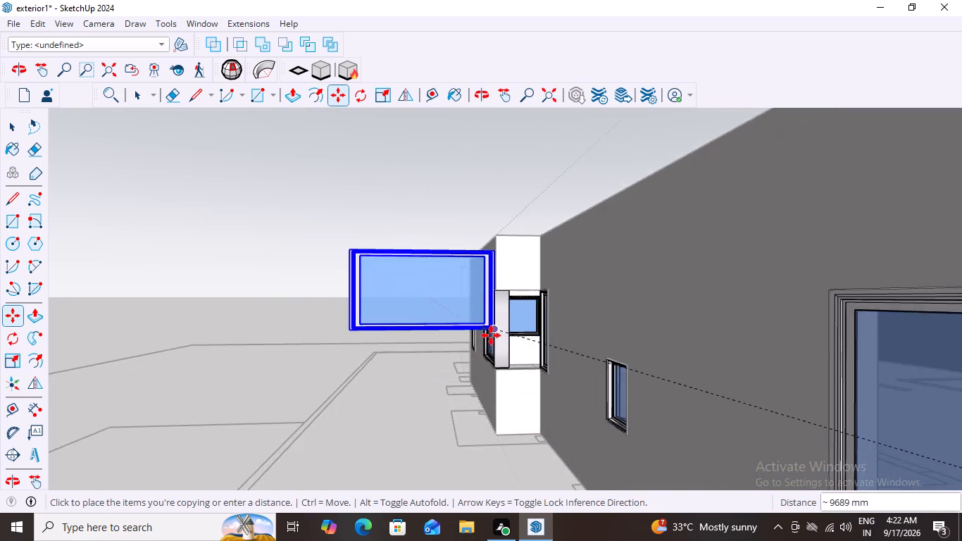
scroll(491, 335, up, 3)
scroll(556, 394, up, 10)
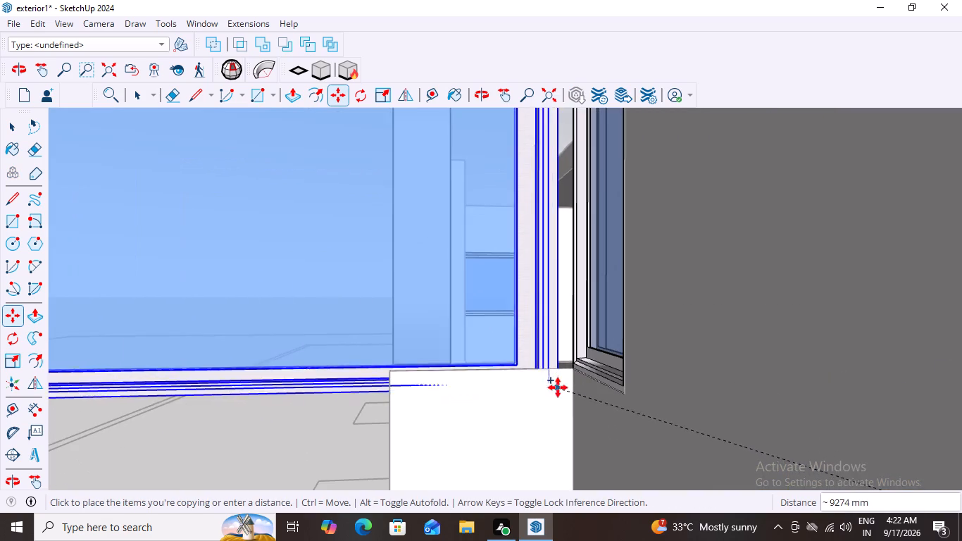
middle_drag(573, 367, 556, 459)
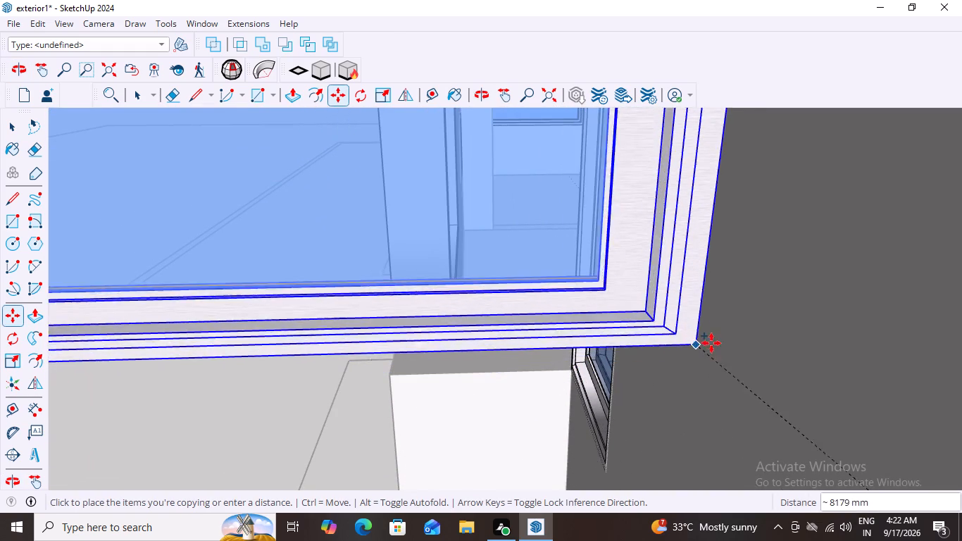
scroll(569, 396, down, 15)
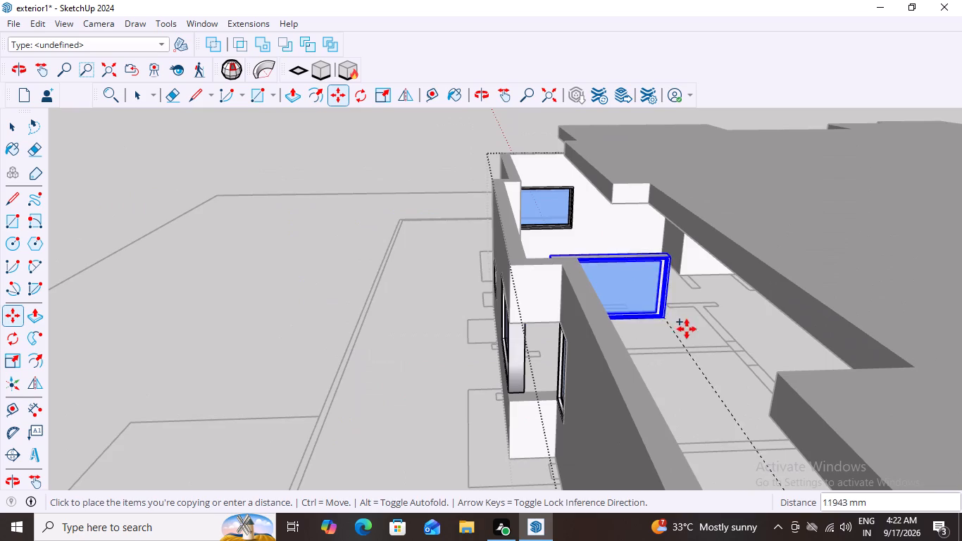
middle_drag(694, 338, 583, 356)
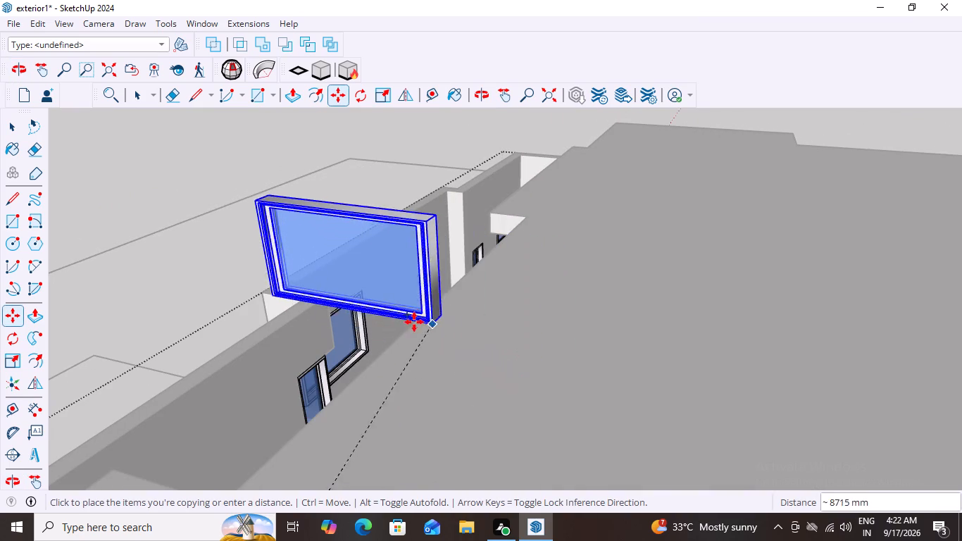
middle_drag(400, 332, 430, 386)
scroll(446, 397, up, 1)
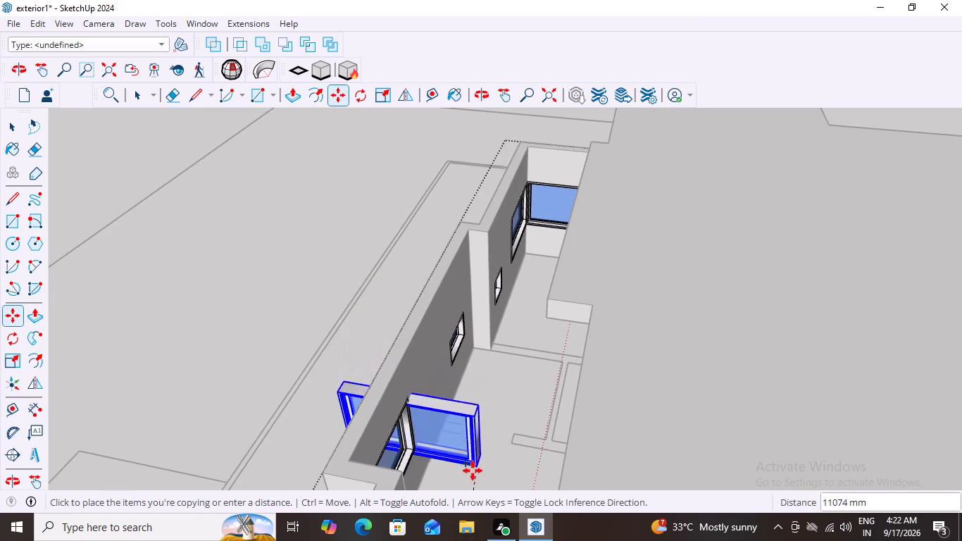
scroll(468, 484, down, 2)
middle_drag(427, 464, 402, 433)
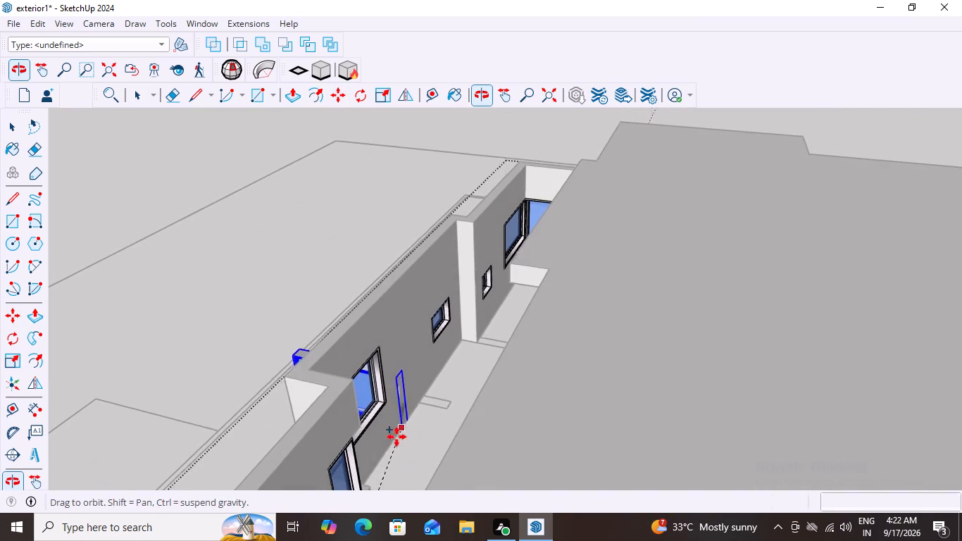
middle_drag(358, 464, 322, 470)
scroll(275, 464, up, 6)
scroll(292, 466, down, 4)
middle_drag(308, 466, 327, 466)
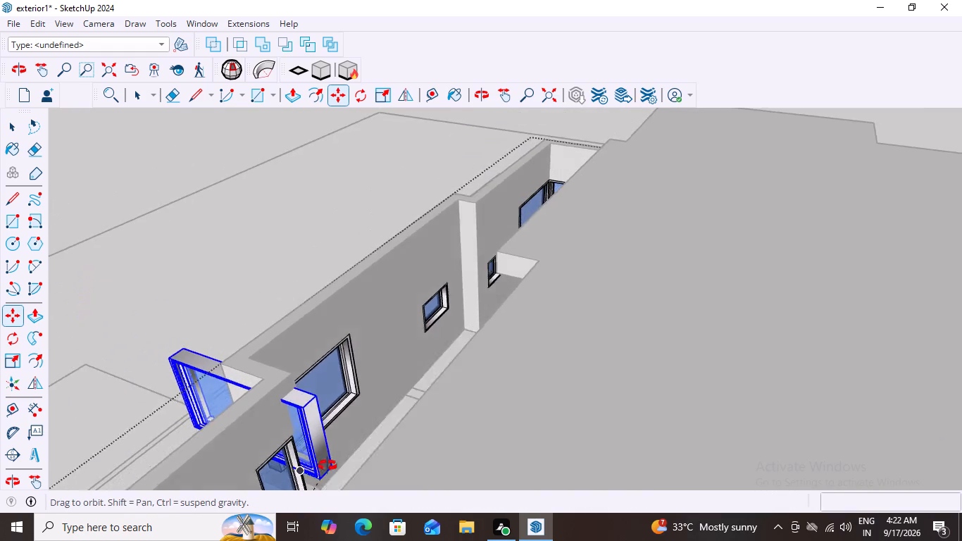
middle_drag(327, 466, 345, 465)
scroll(341, 466, down, 2)
scroll(406, 459, down, 13)
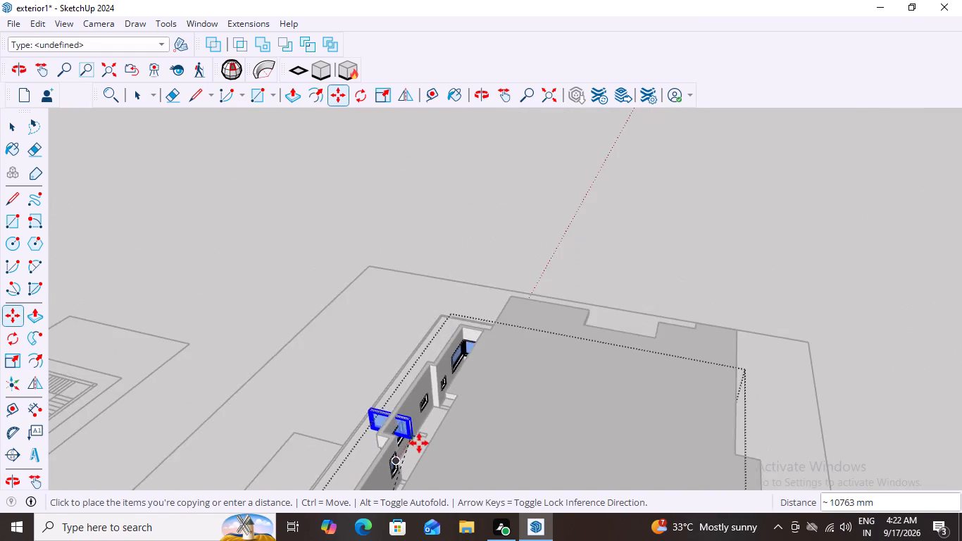
scroll(419, 443, down, 2)
scroll(399, 471, up, 20)
scroll(399, 471, up, 1)
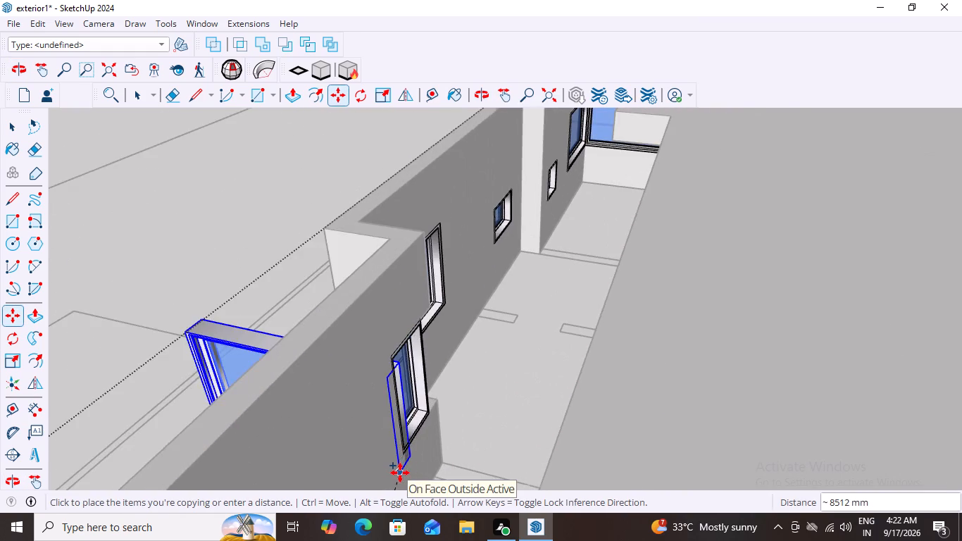
scroll(400, 473, up, 2)
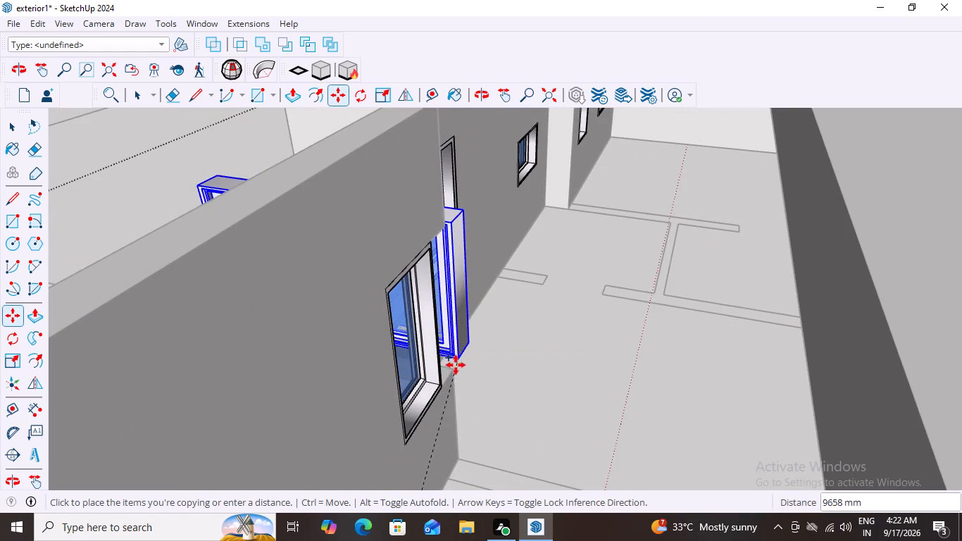
scroll(444, 385, up, 3)
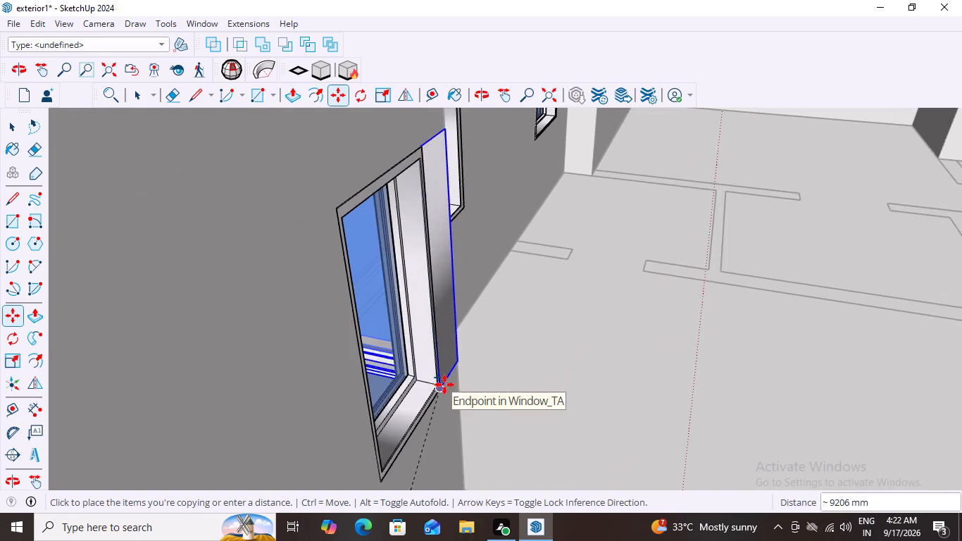
scroll(444, 385, up, 5)
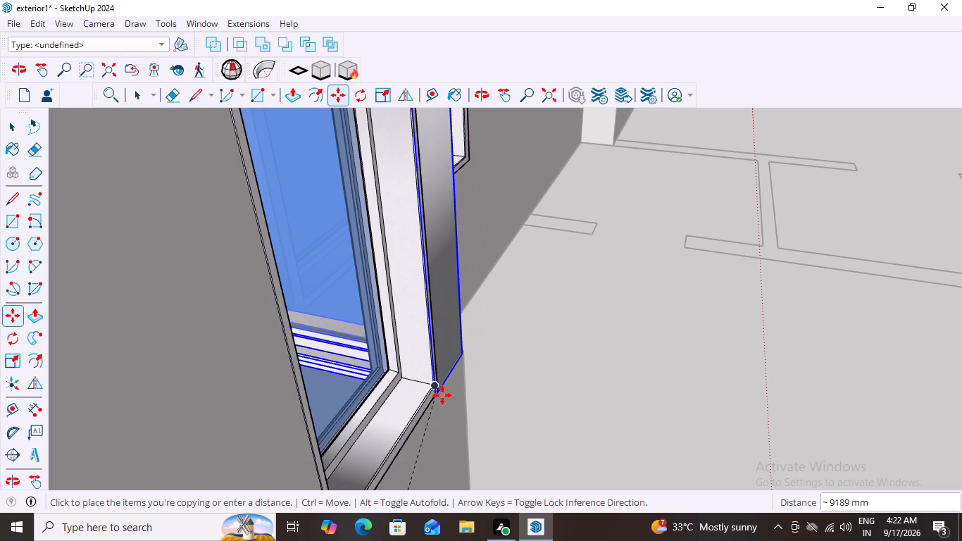
scroll(439, 397, up, 8)
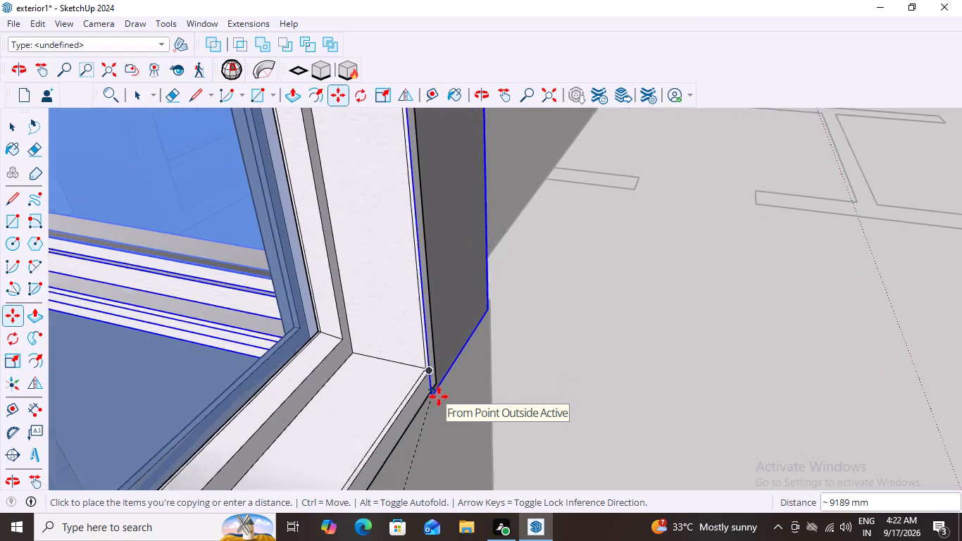
scroll(439, 397, up, 1)
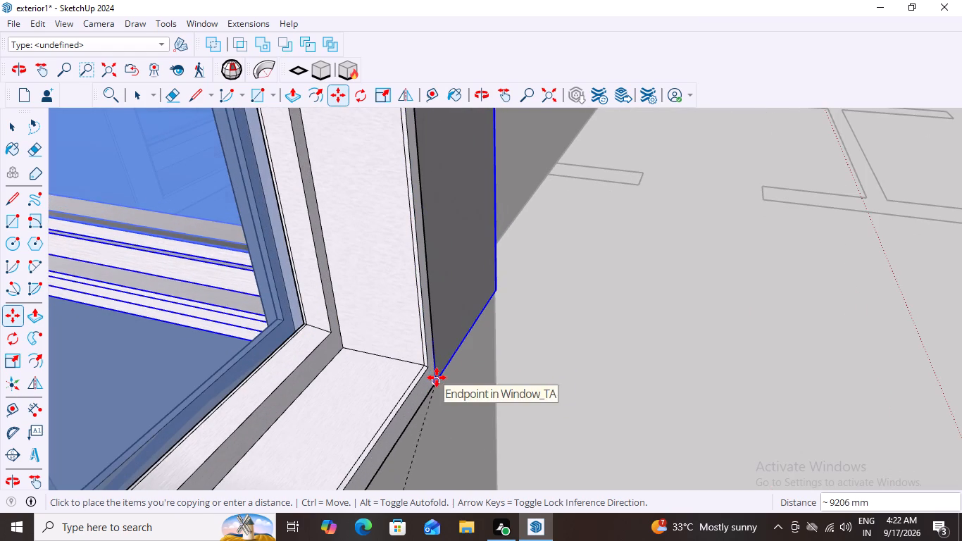
click(437, 378)
Scale the copied window's width along the red axis to about 0.4 so it fits between the two side windows at the recess.
scroll(663, 344, down, 20)
scroll(663, 344, down, 2)
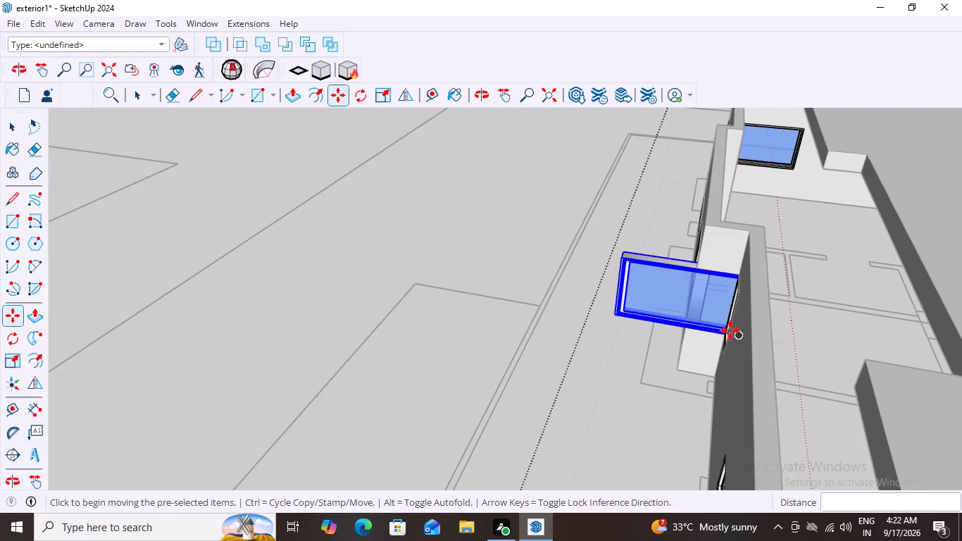
middle_drag(622, 362, 710, 306)
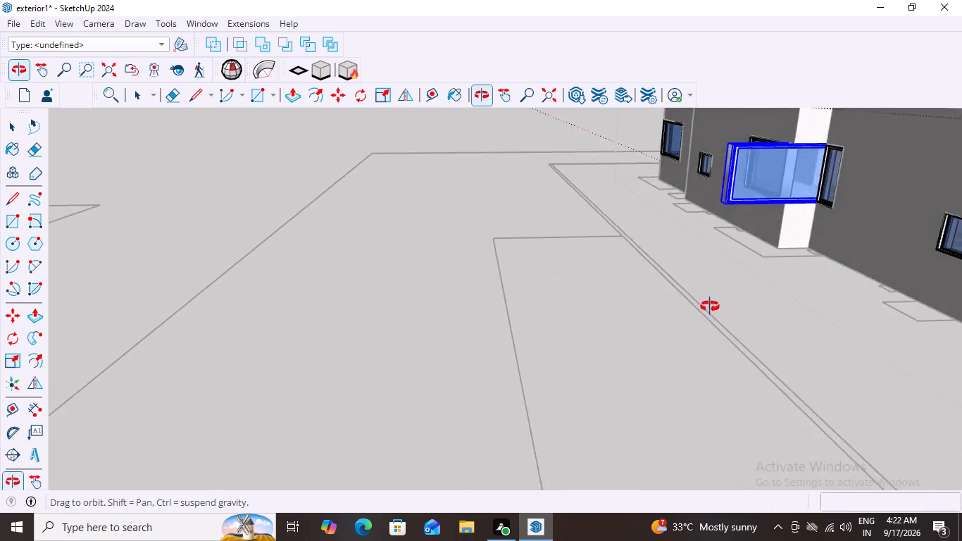
middle_drag(710, 306, 637, 307)
key(space)
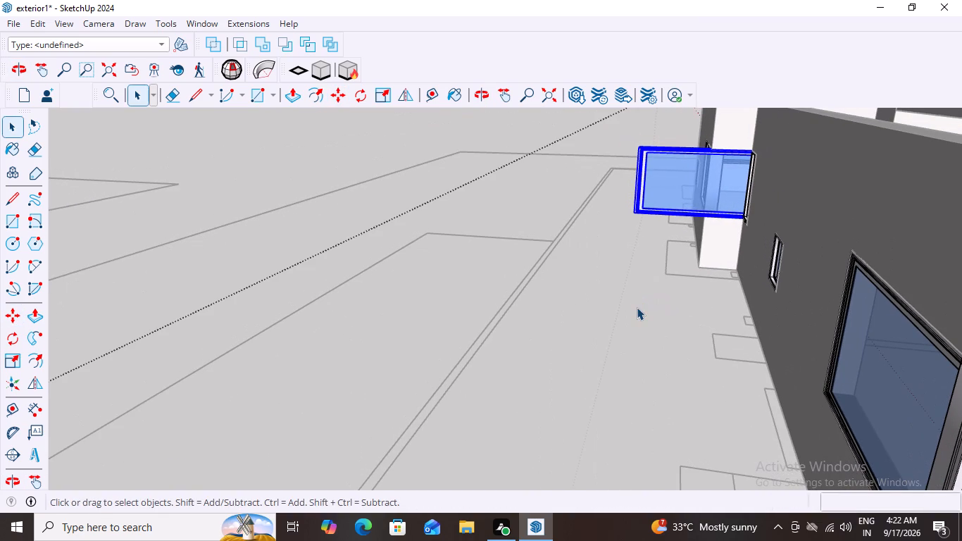
text(s)
middle_drag(558, 232, 658, 287)
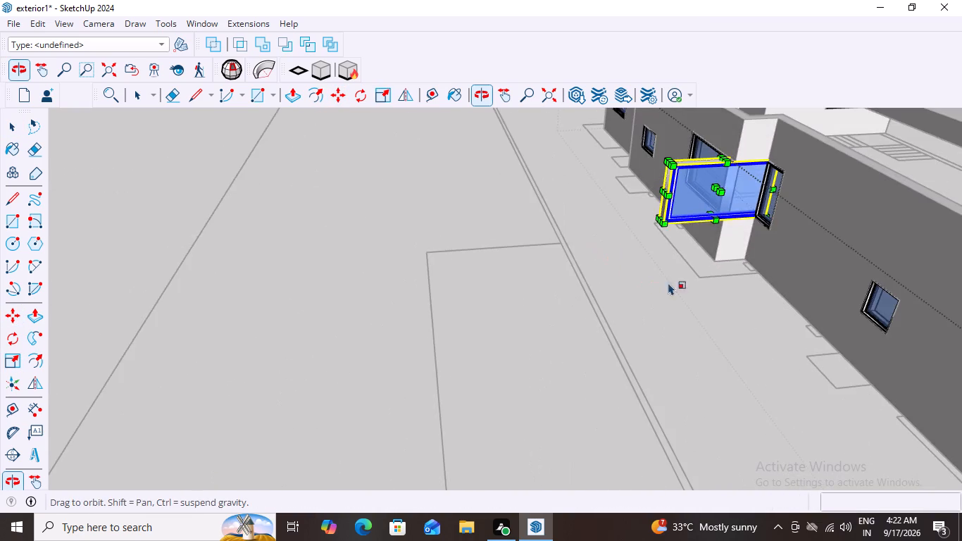
scroll(626, 182, up, 5)
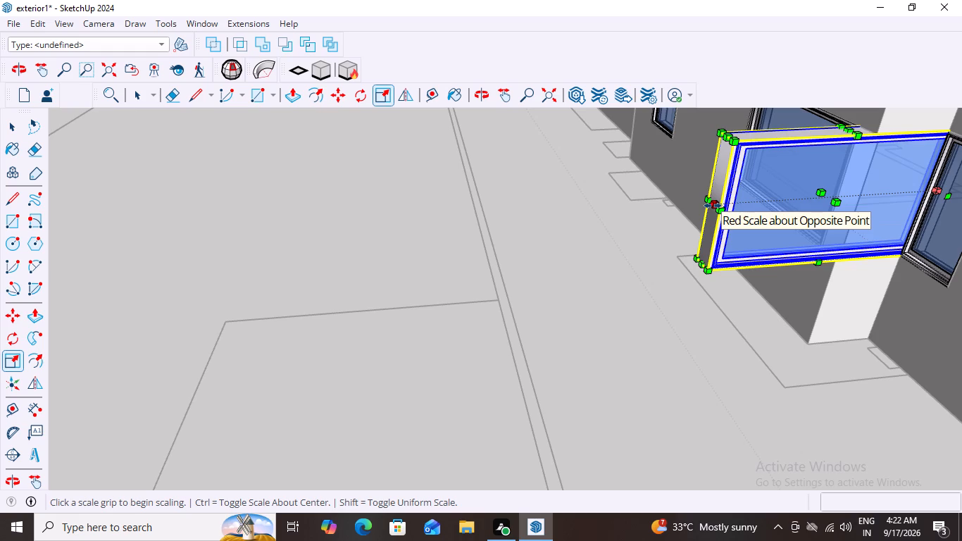
drag(713, 206, 844, 224)
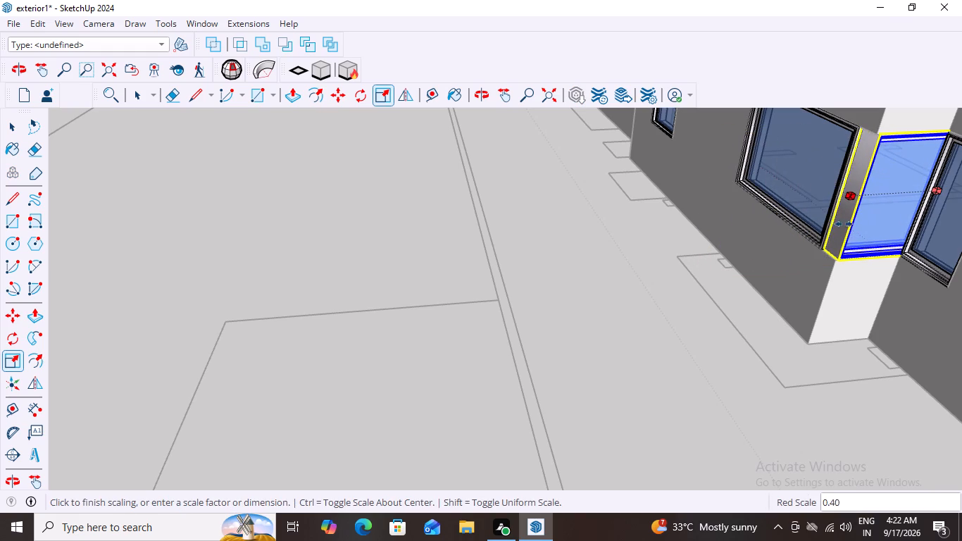
drag(844, 224, 838, 225)
drag(838, 225, 849, 223)
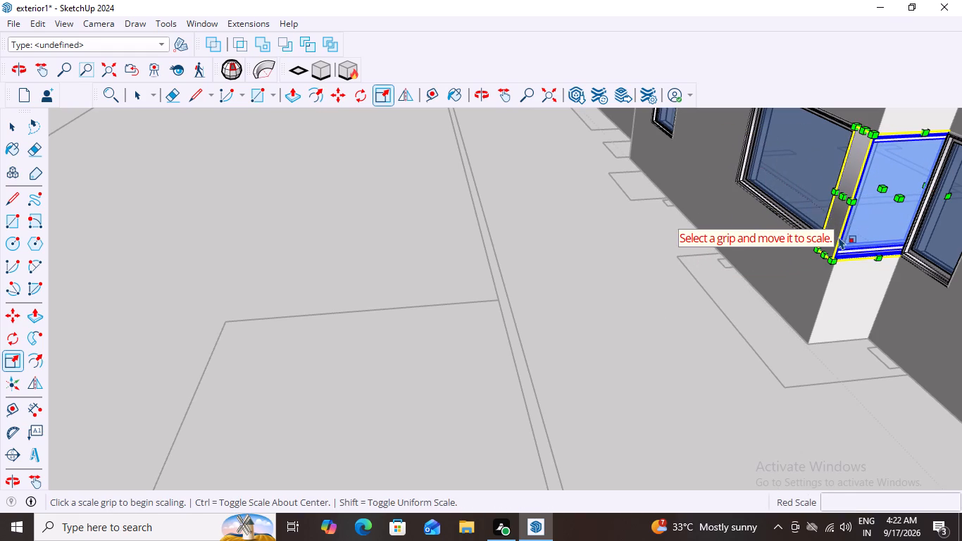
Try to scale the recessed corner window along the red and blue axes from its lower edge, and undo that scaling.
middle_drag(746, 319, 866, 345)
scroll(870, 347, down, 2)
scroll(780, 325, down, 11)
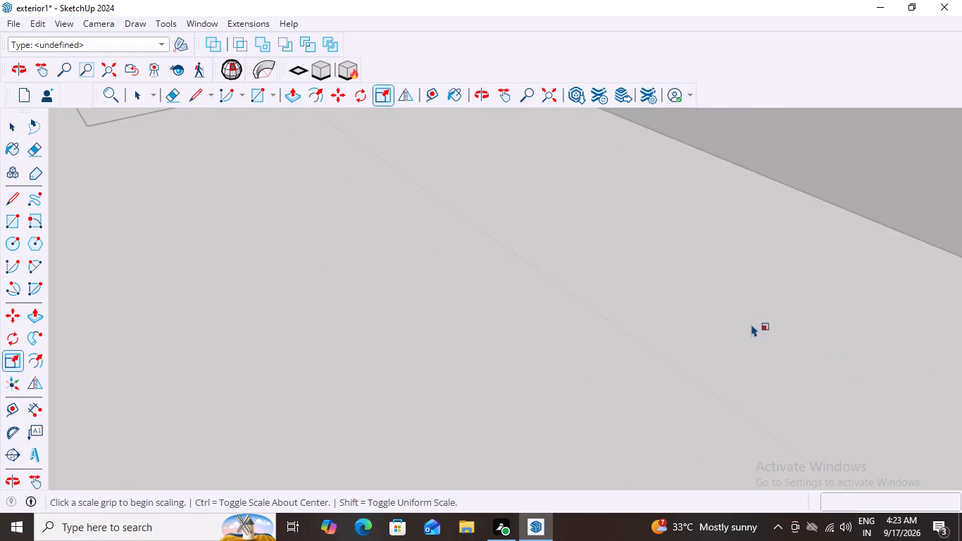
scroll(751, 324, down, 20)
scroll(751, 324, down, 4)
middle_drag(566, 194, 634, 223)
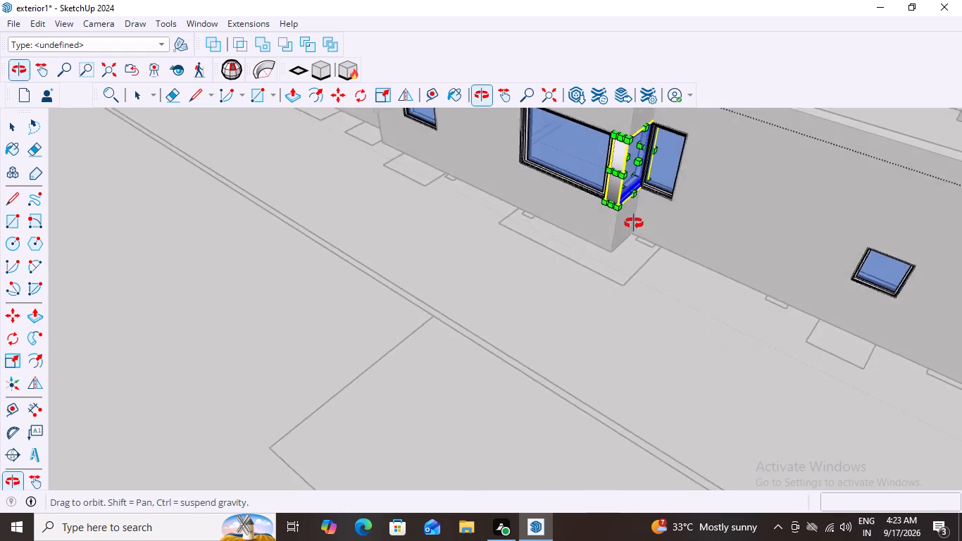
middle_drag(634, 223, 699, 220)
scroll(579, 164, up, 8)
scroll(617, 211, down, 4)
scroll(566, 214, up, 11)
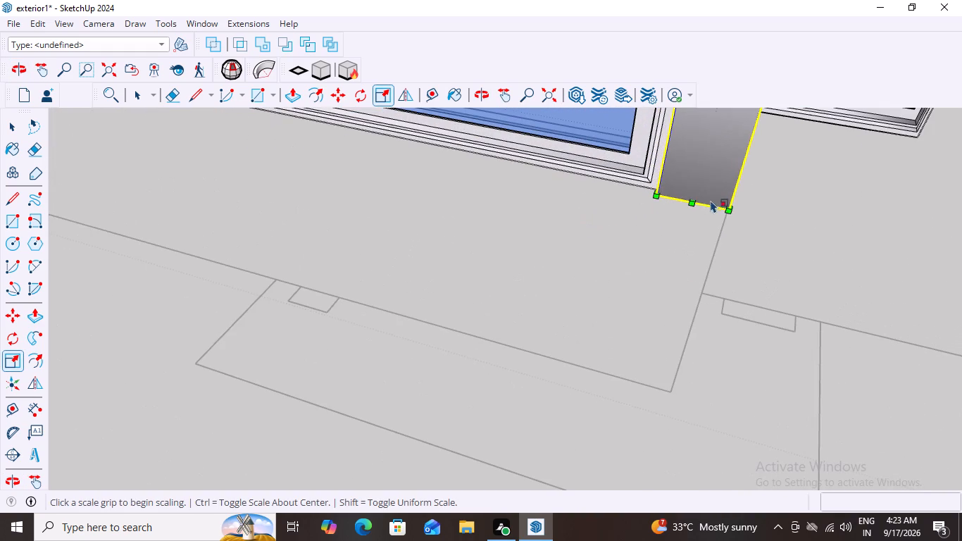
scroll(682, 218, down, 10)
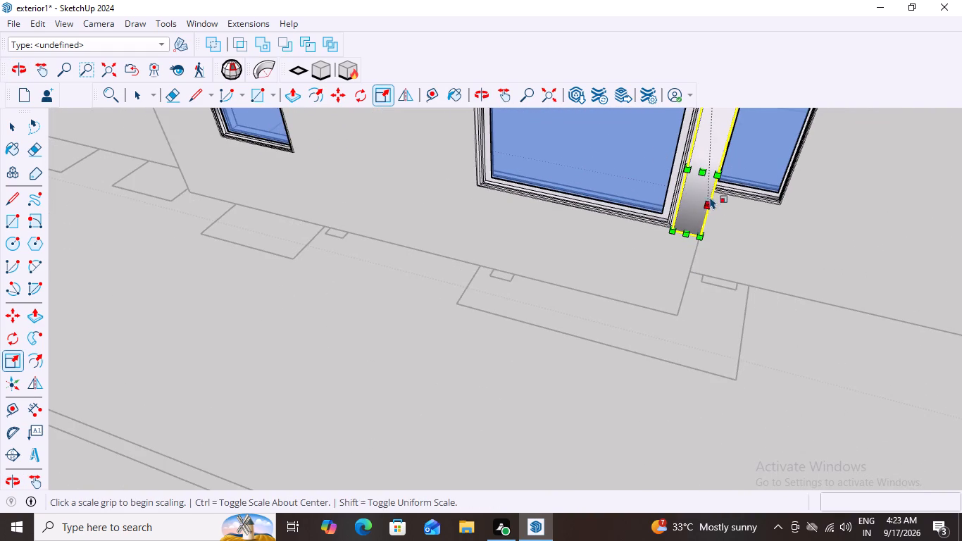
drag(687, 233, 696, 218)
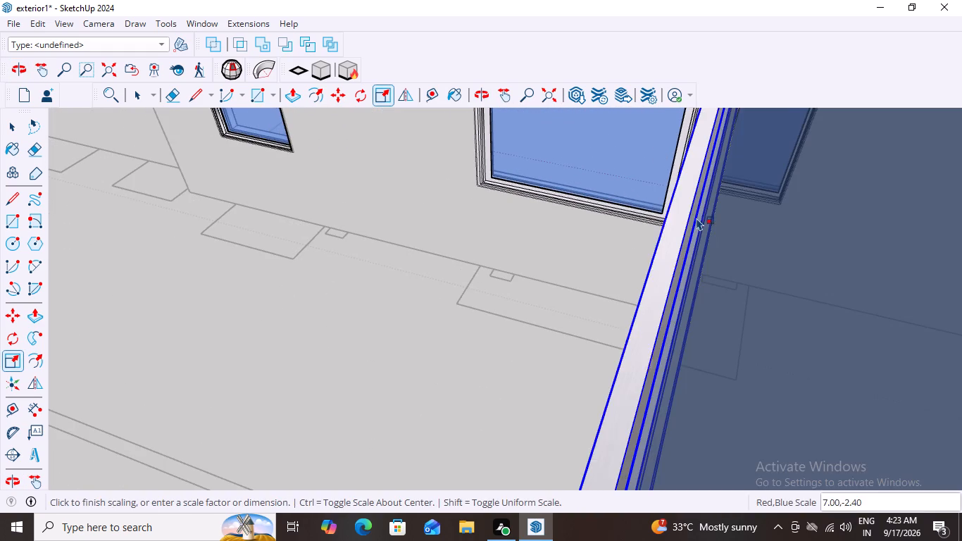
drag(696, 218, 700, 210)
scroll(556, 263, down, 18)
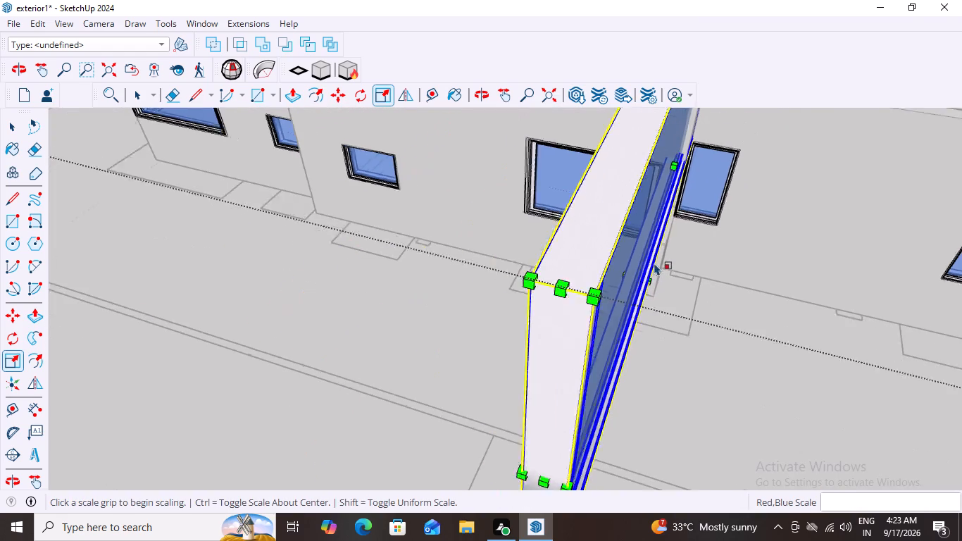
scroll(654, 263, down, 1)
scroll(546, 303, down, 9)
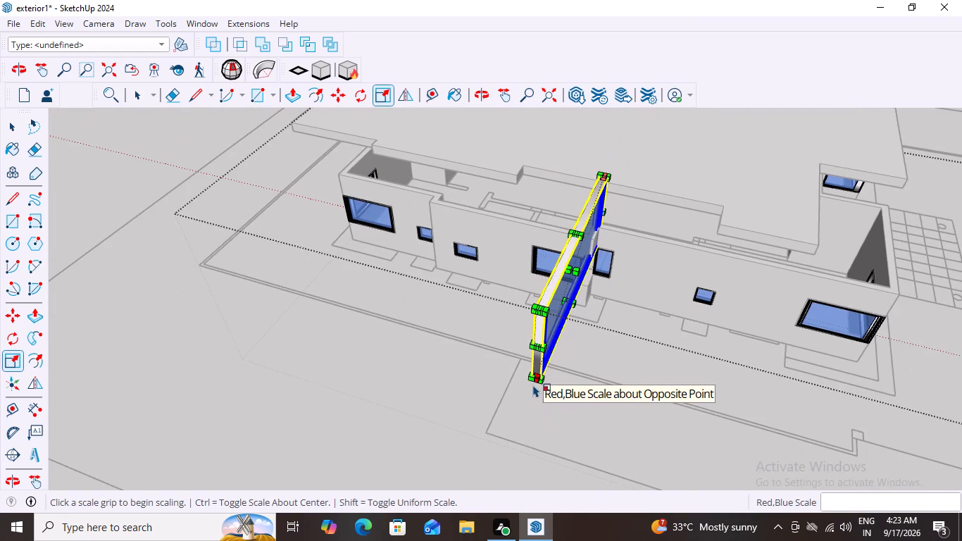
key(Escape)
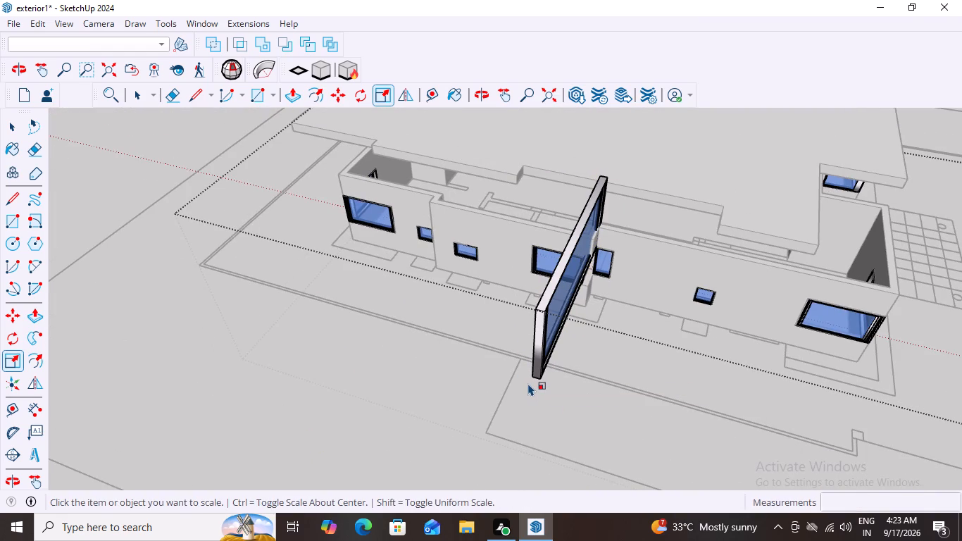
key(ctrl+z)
Scale the recessed corner window along the red axis to about 0.96 so its outer edge meets the wall corner.
scroll(597, 272, up, 7)
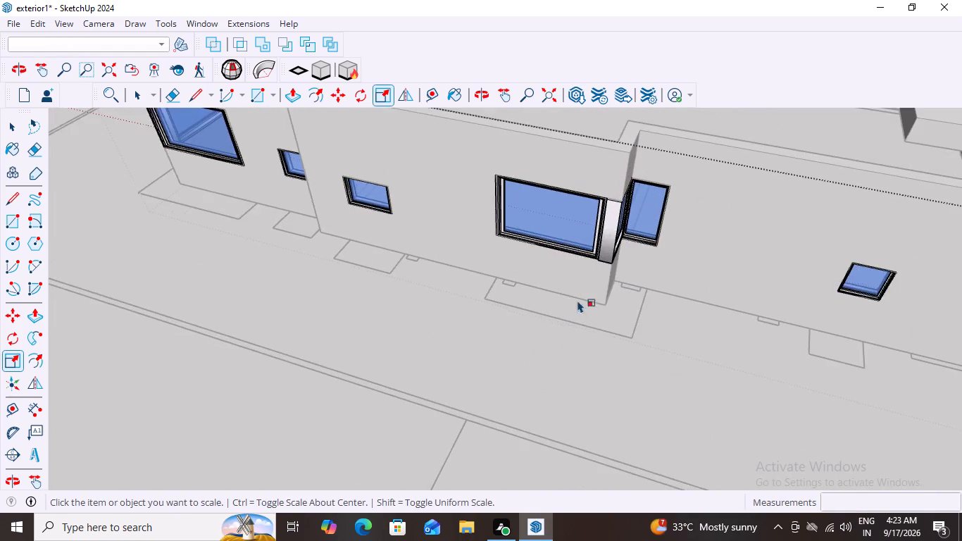
scroll(590, 272, up, 8)
click(629, 232)
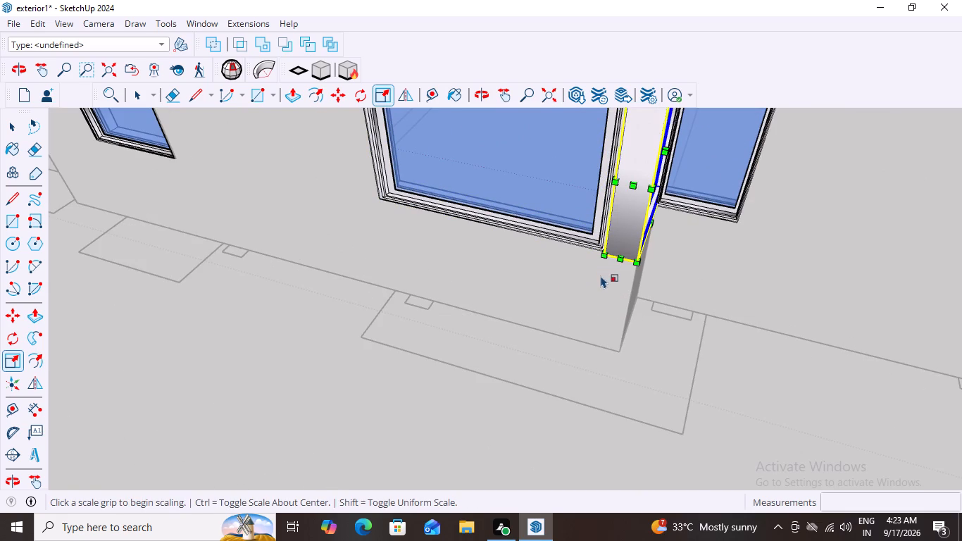
scroll(601, 275, up, 3)
scroll(614, 281, down, 7)
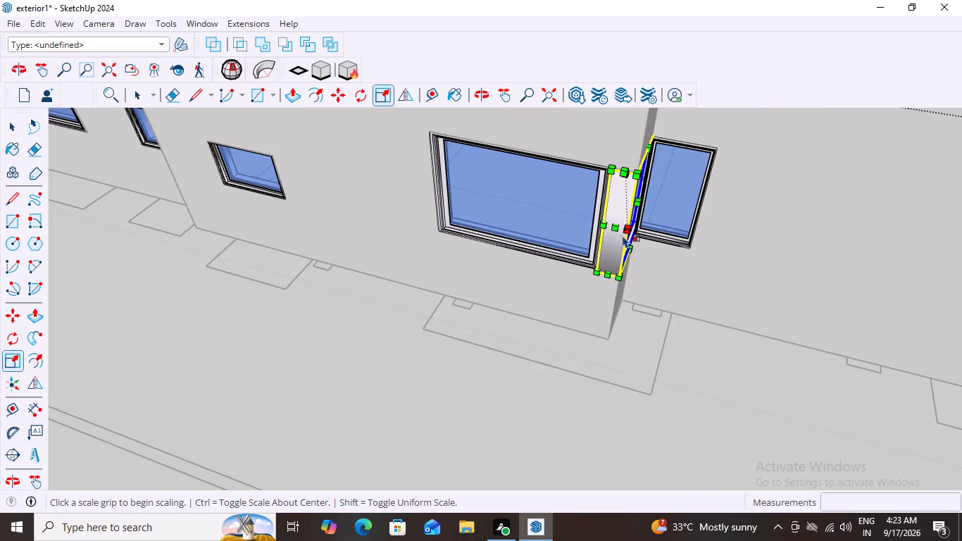
drag(618, 227, 620, 225)
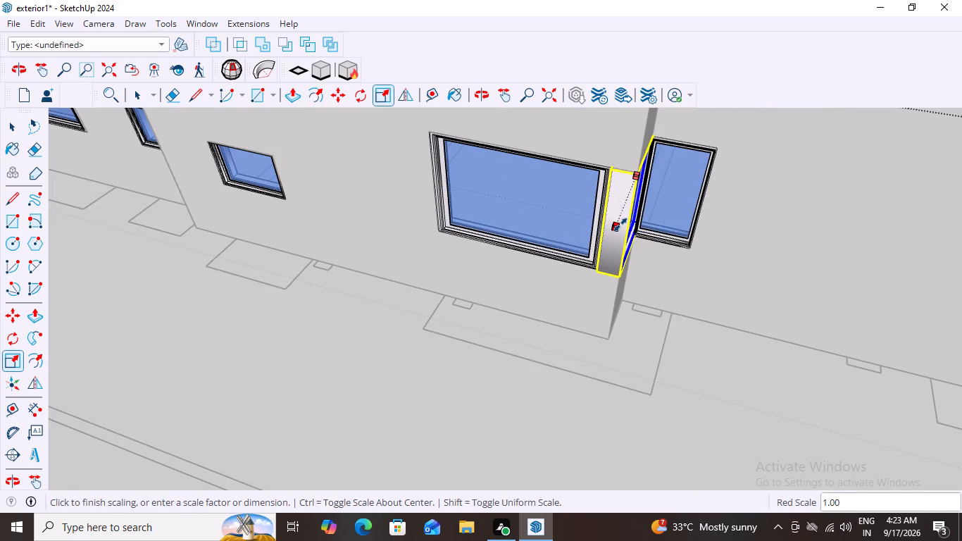
drag(620, 225, 625, 278)
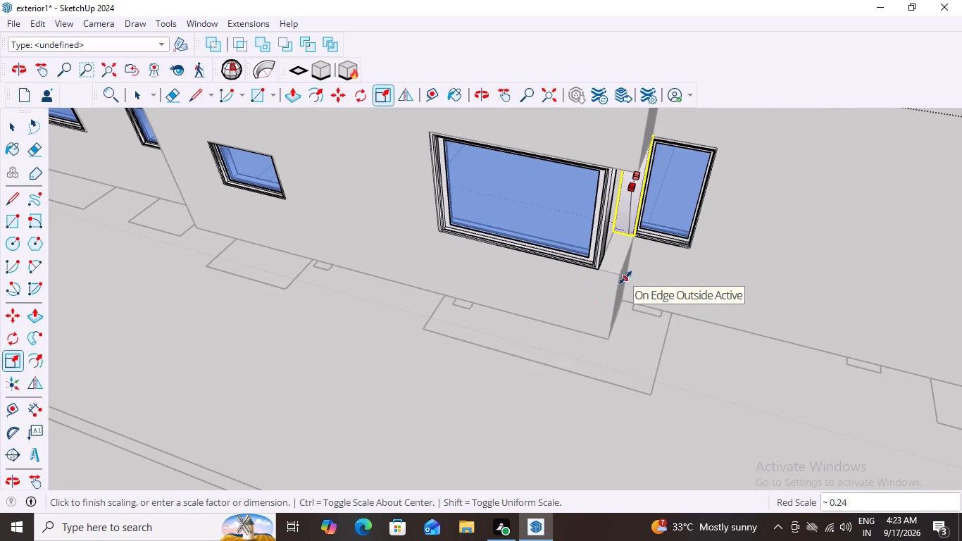
drag(625, 278, 622, 273)
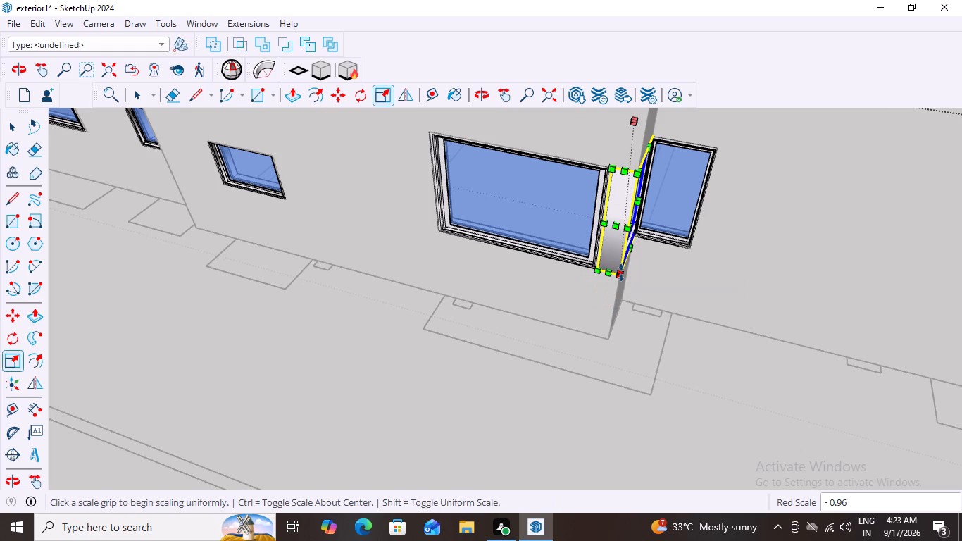
click(621, 273)
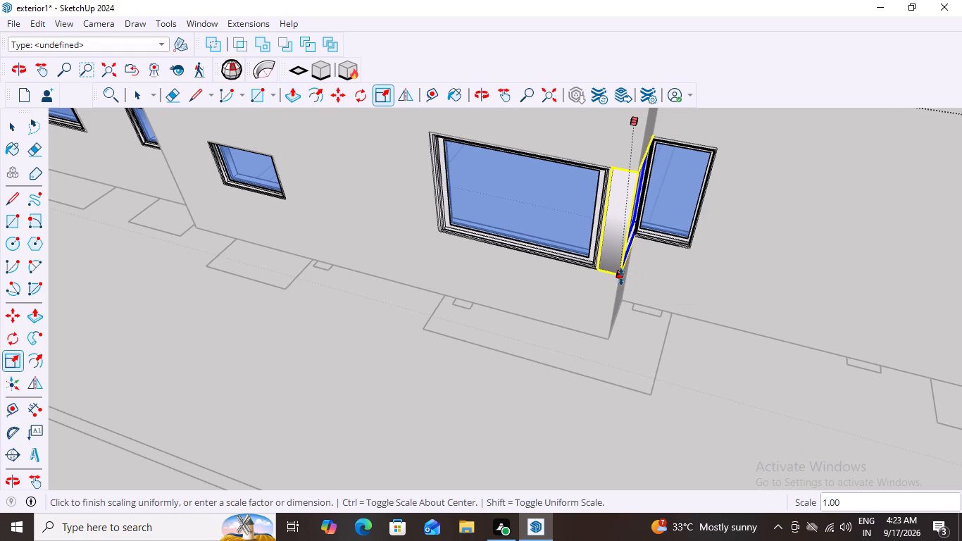
click(621, 273)
key(space)
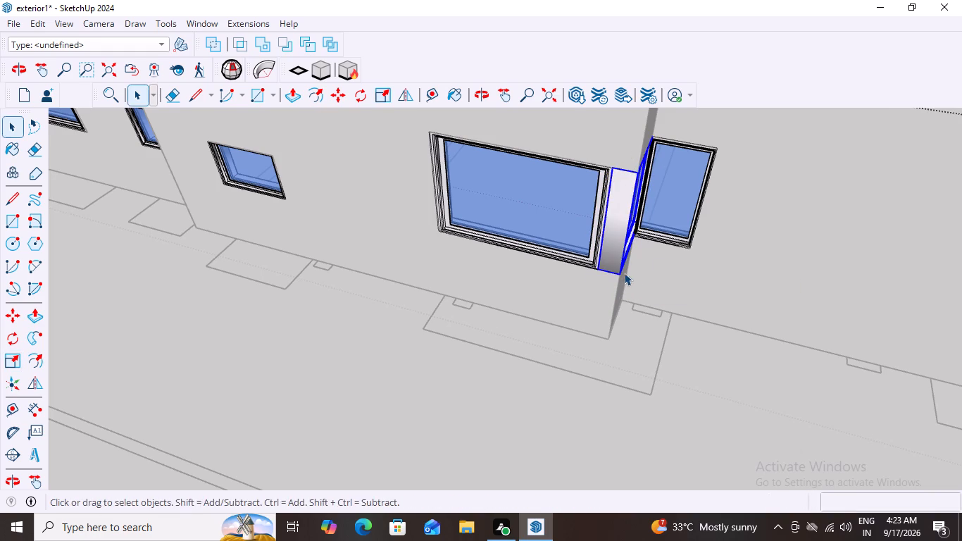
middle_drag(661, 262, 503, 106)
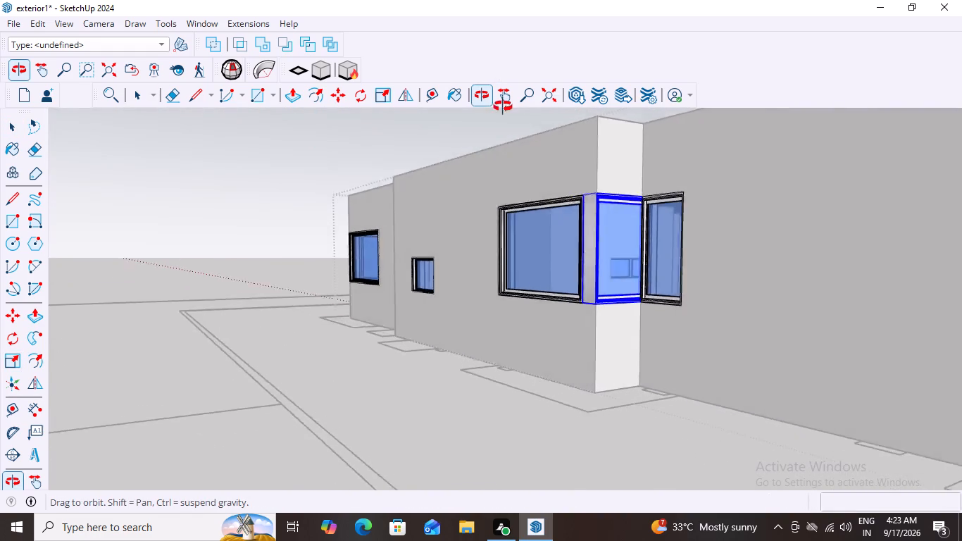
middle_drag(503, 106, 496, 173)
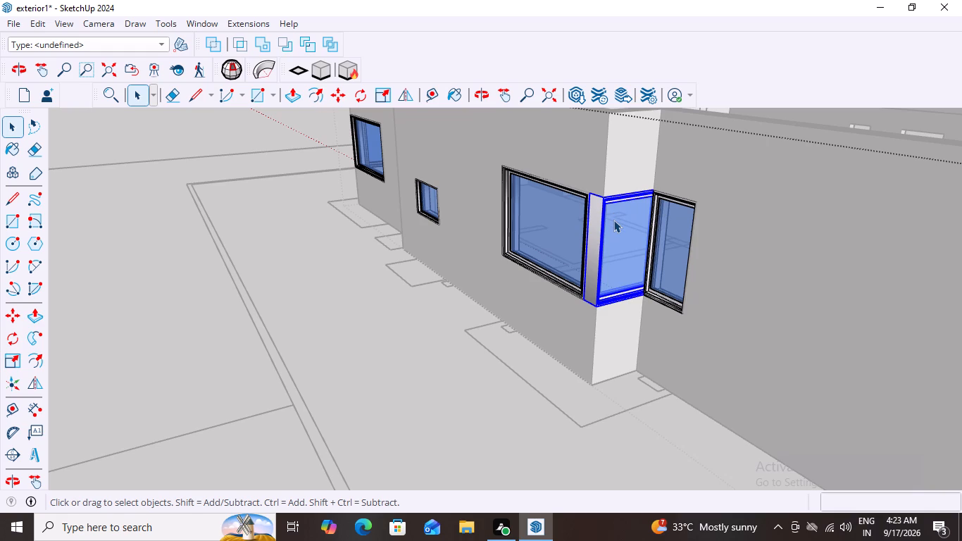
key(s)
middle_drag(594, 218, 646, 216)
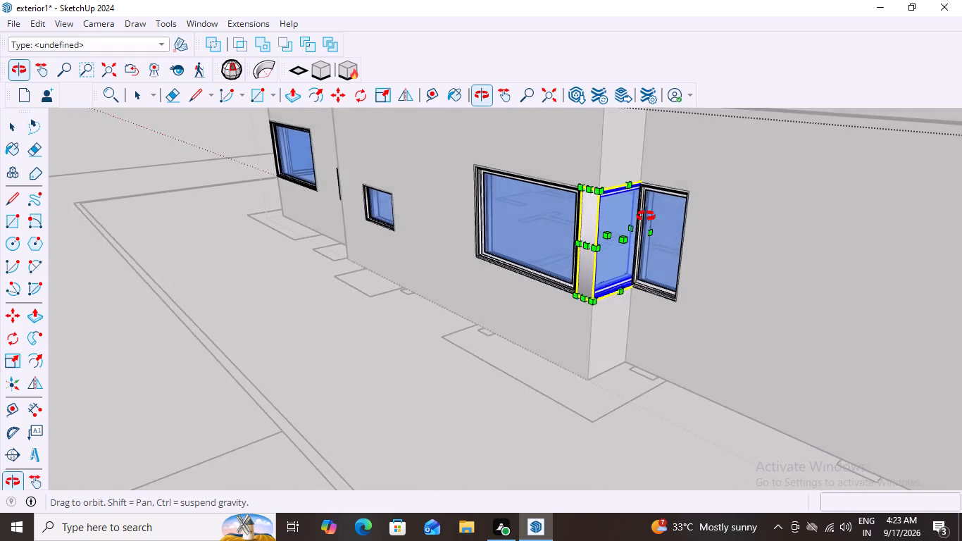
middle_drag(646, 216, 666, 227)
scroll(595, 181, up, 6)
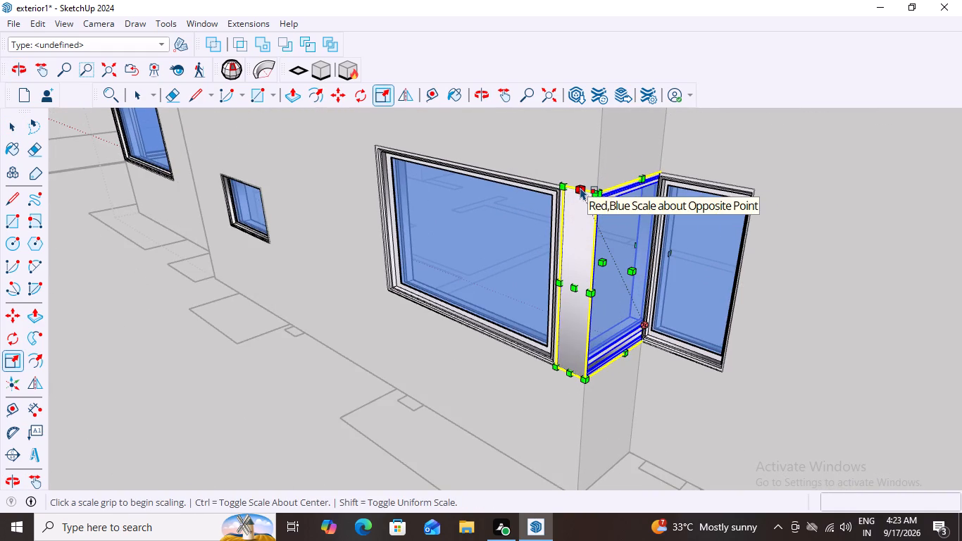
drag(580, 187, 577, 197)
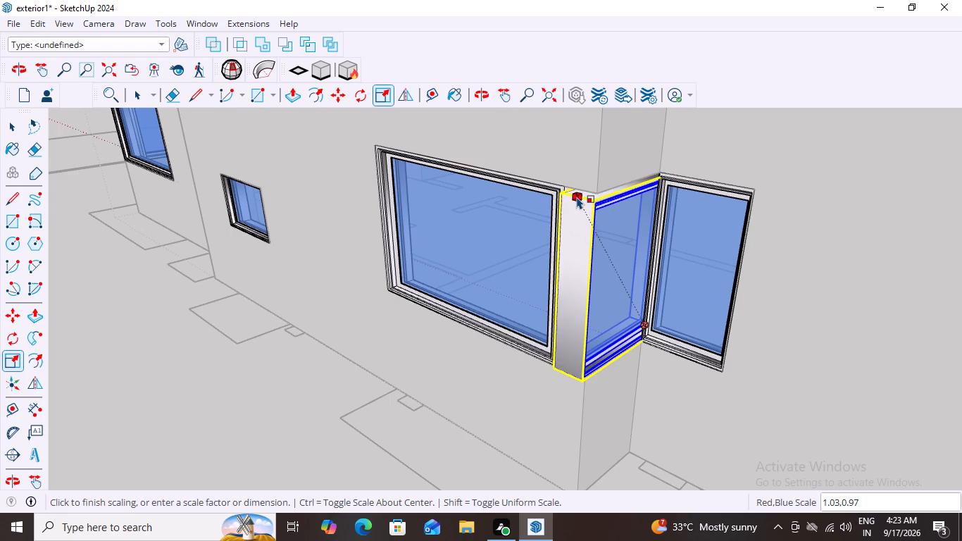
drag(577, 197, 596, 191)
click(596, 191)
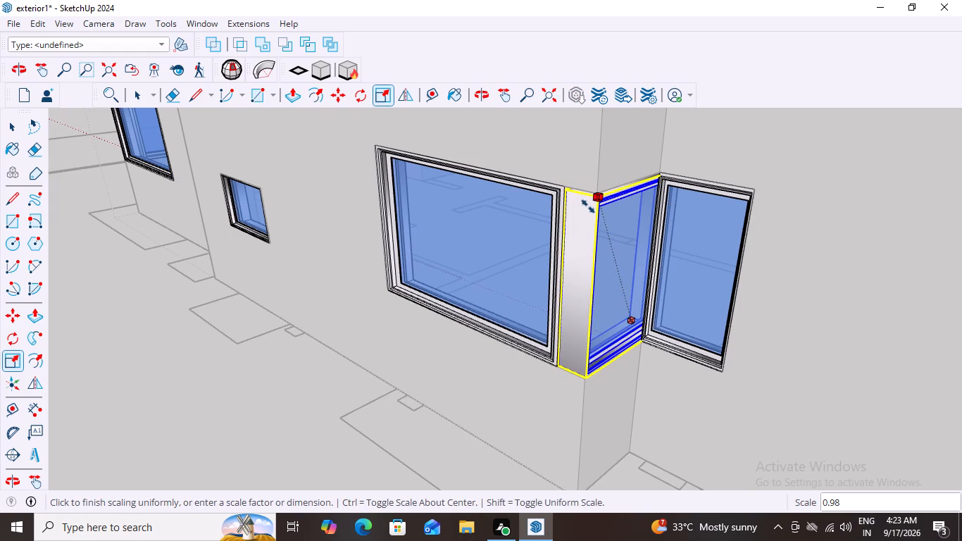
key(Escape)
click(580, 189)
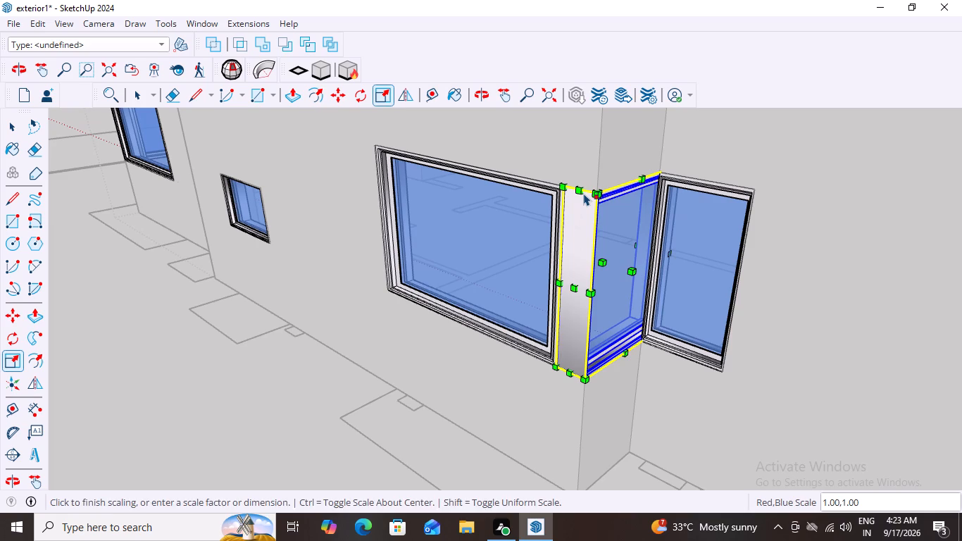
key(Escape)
Leave the open window group and return to the whole model.
scroll(478, 211, down, 15)
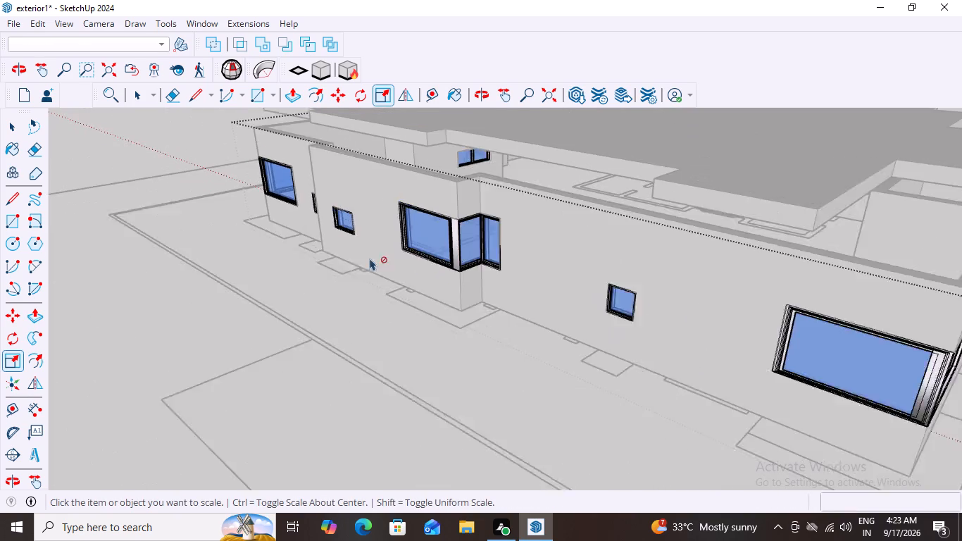
key(Escape)
scroll(308, 223, down, 10)
double_click(312, 139)
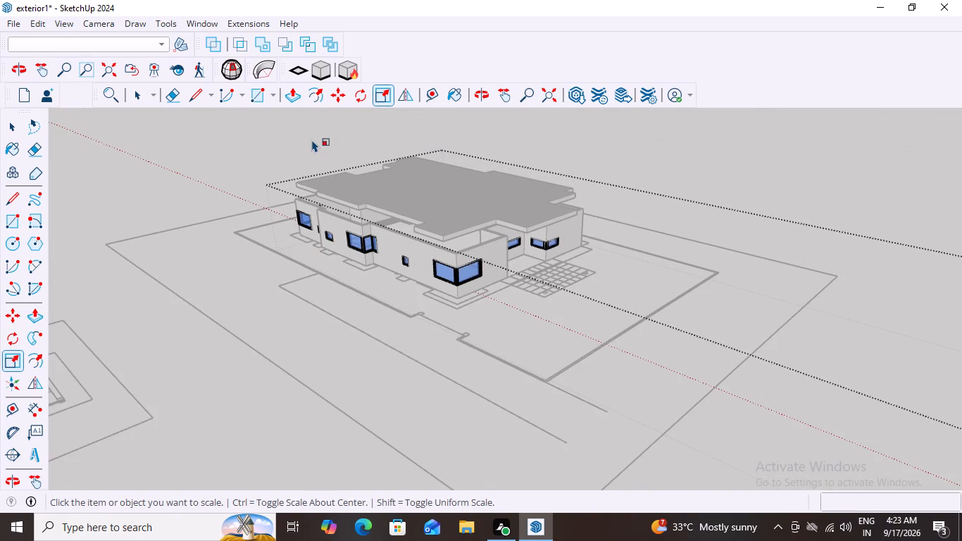
key(space)
key(space)
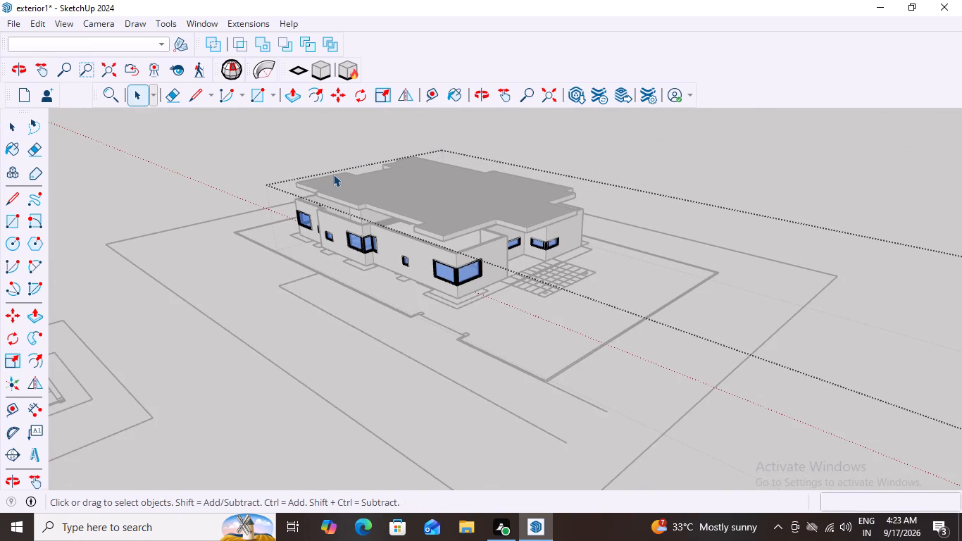
click(336, 128)
Examine how the scaled window fits the recessed corner between the two side windows.
middle_drag(351, 256, 542, 287)
scroll(424, 306, up, 2)
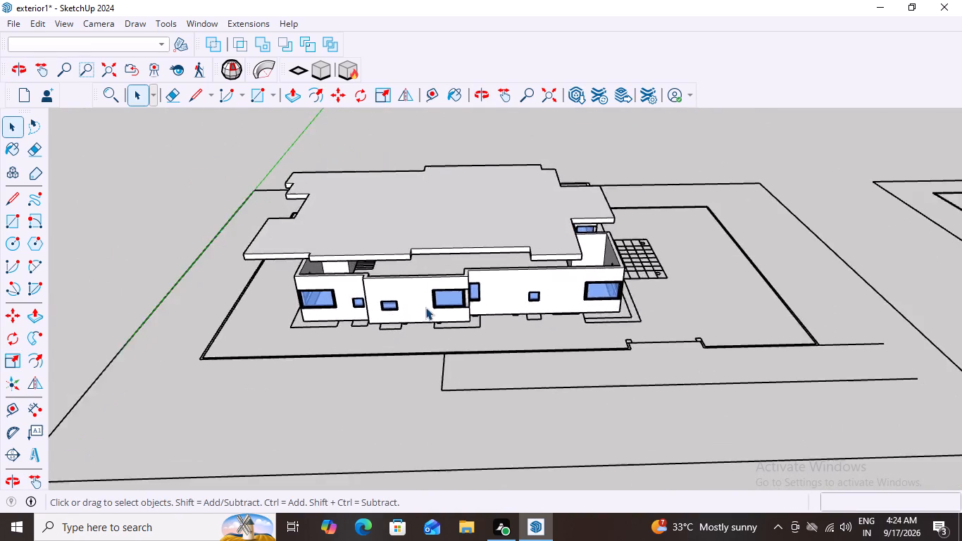
scroll(425, 307, up, 5)
middle_drag(492, 306, 388, 266)
scroll(432, 287, up, 9)
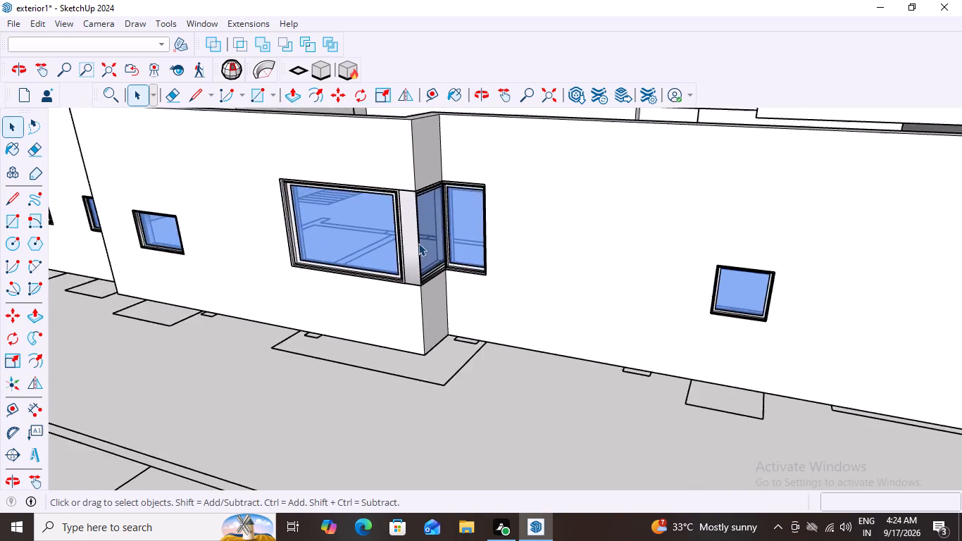
scroll(418, 243, up, 4)
middle_drag(462, 260, 504, 278)
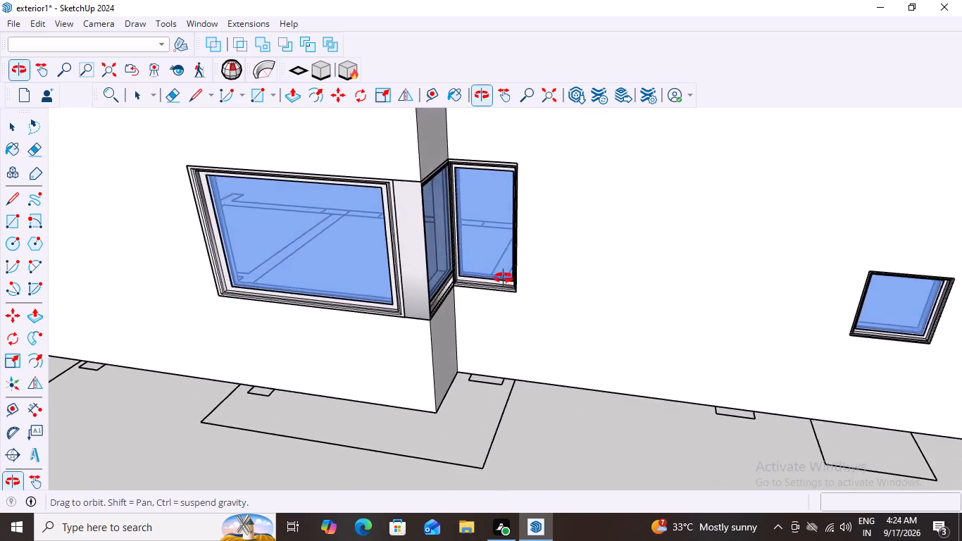
middle_drag(504, 278, 505, 273)
scroll(505, 273, down, 14)
scroll(477, 276, down, 9)
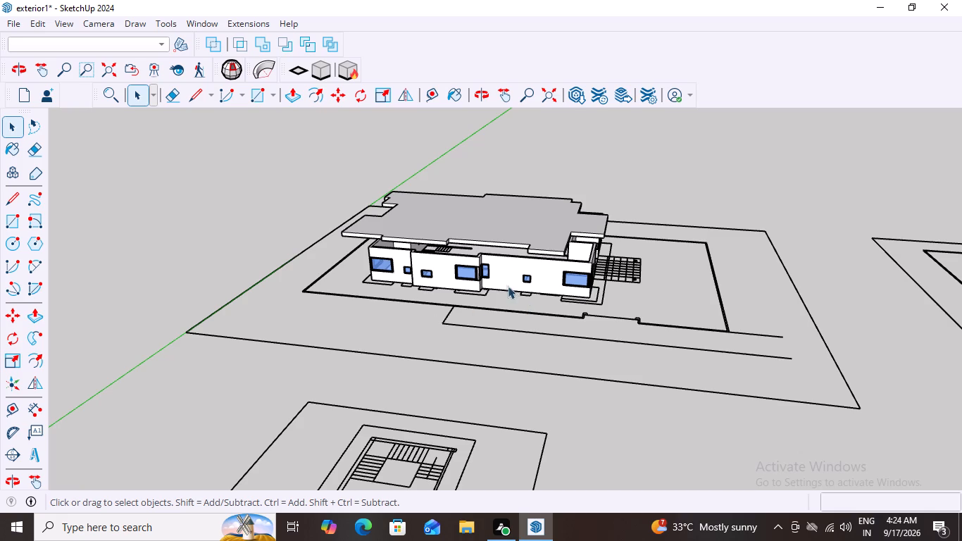
Examine the roofed house from its other sides, checking the fitted windows and wall openings.
middle_drag(601, 297, 337, 266)
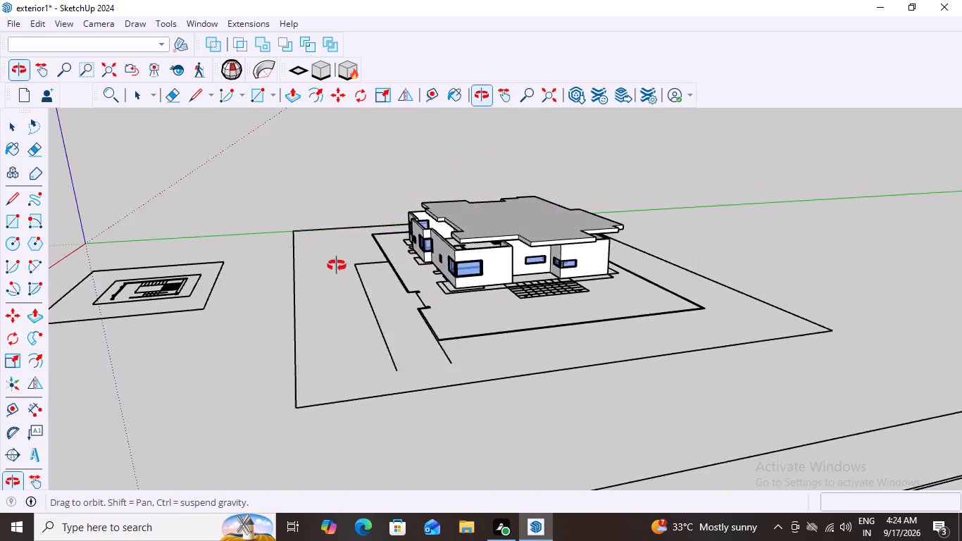
middle_drag(337, 266, 733, 296)
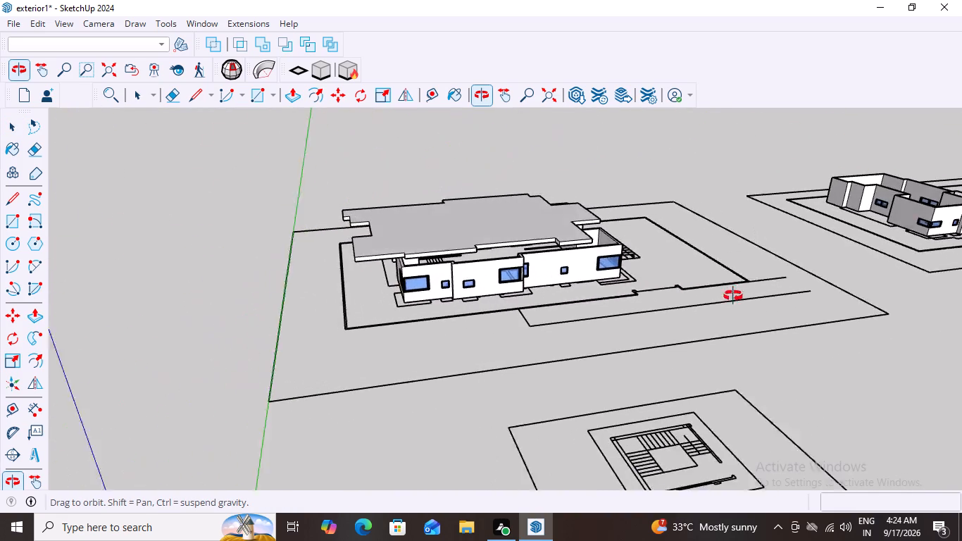
middle_drag(733, 296, 731, 295)
middle_drag(396, 299, 668, 259)
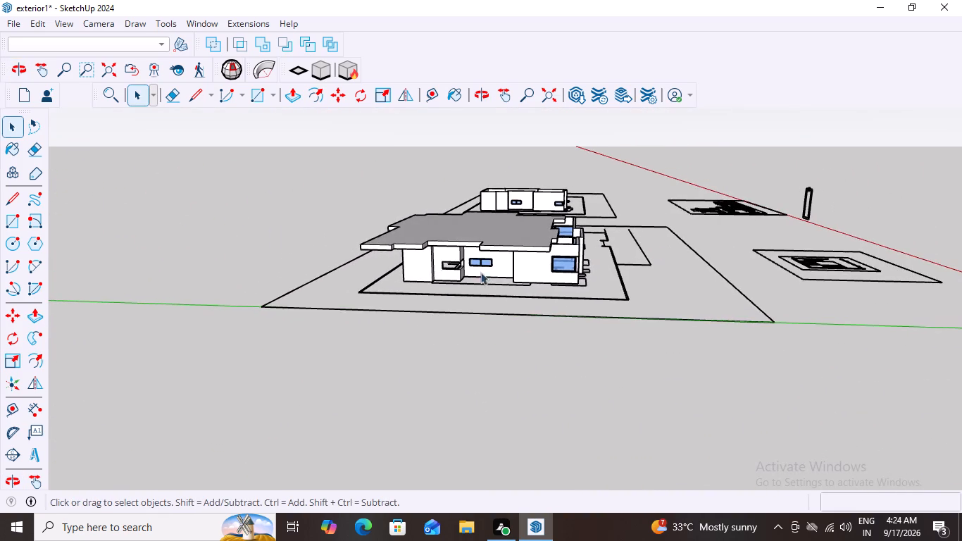
scroll(496, 273, up, 4)
middle_drag(499, 273, 351, 265)
scroll(435, 240, up, 4)
middle_drag(435, 267, 373, 294)
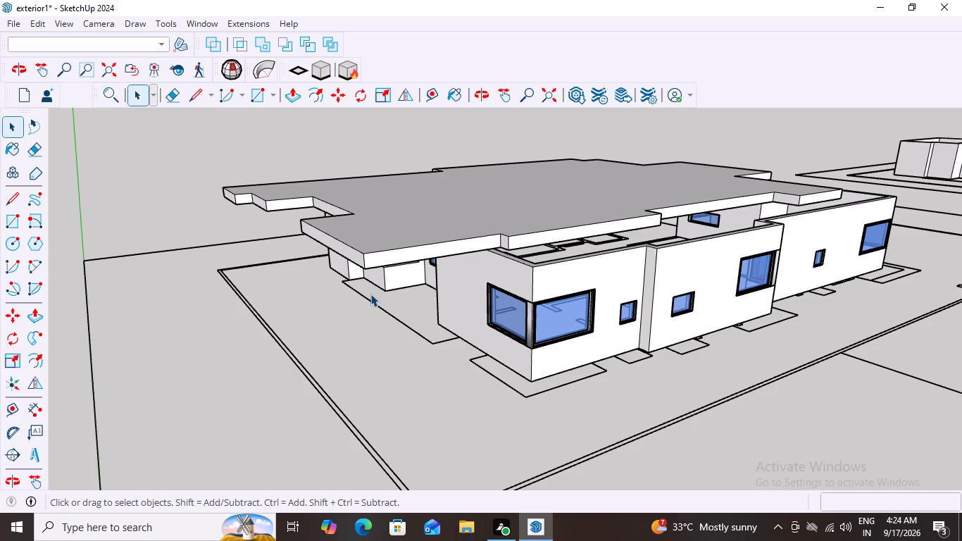
Move the roof slab by its bounding-box corner about 4243 mm onto the wall's top outer corner above the corner window.
click(399, 218)
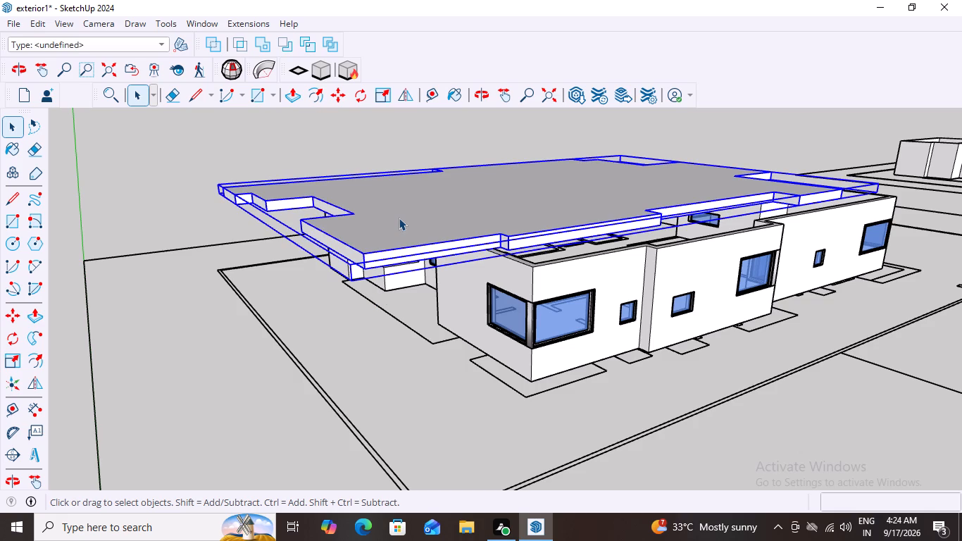
key(m)
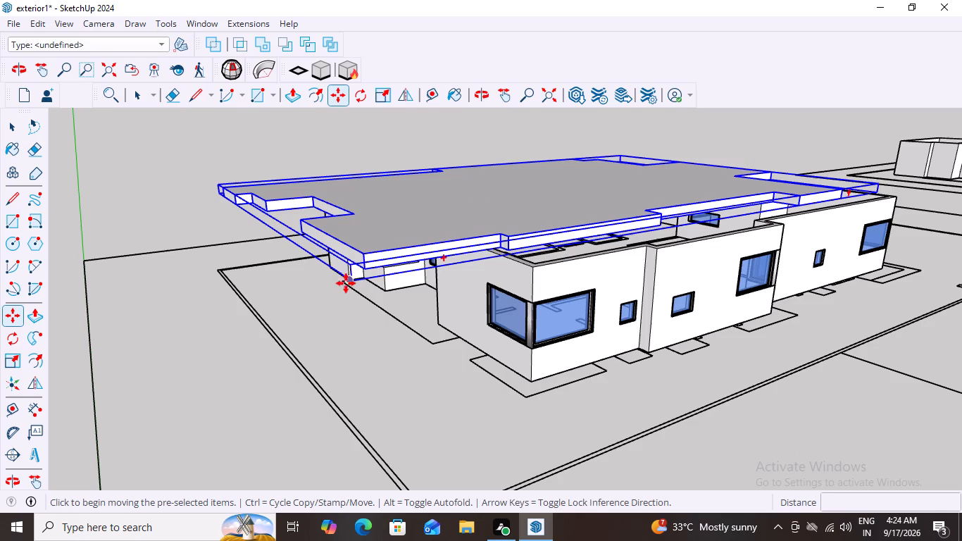
click(366, 268)
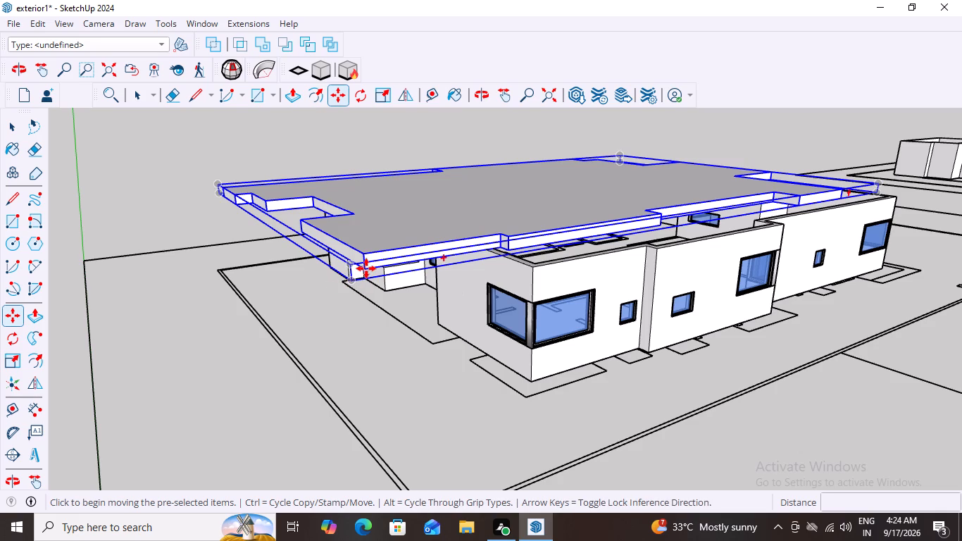
scroll(525, 269, up, 6)
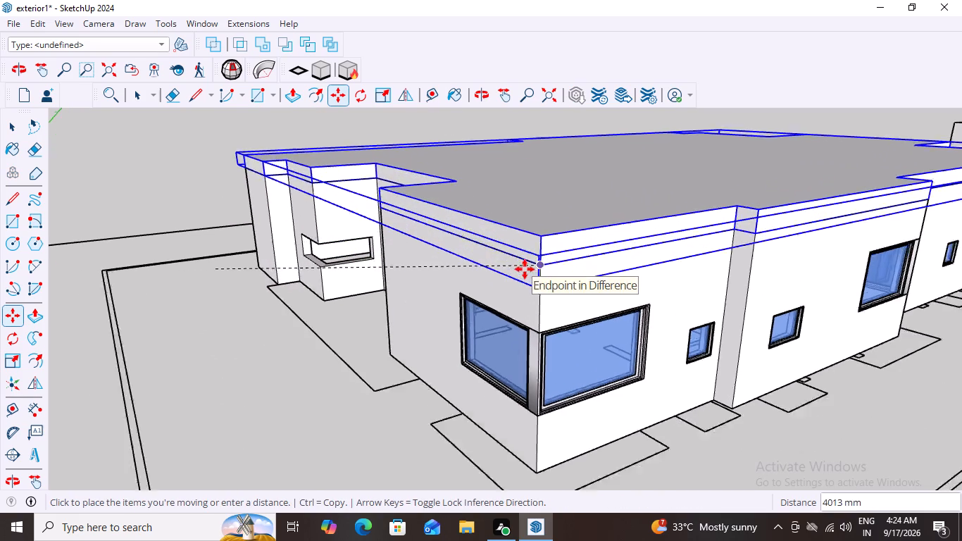
scroll(525, 269, up, 1)
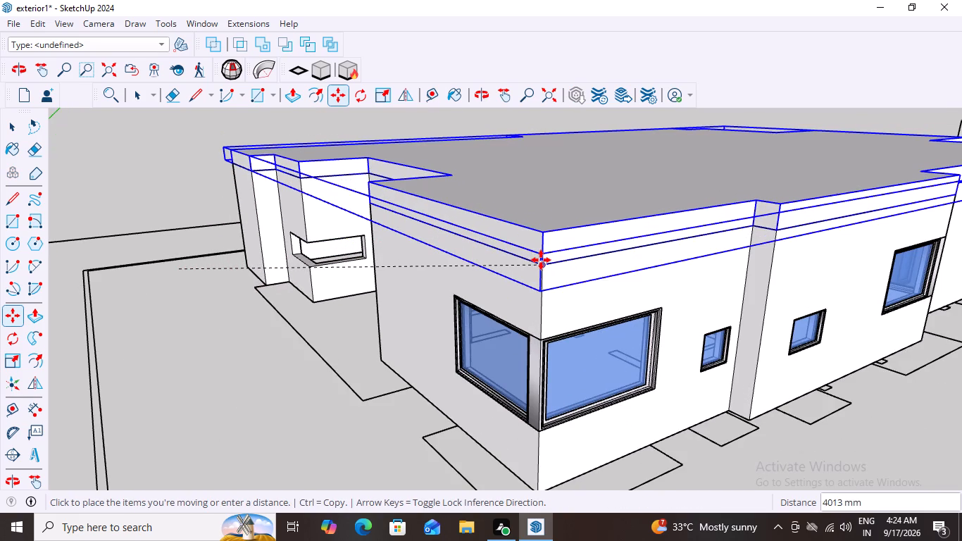
key(Escape)
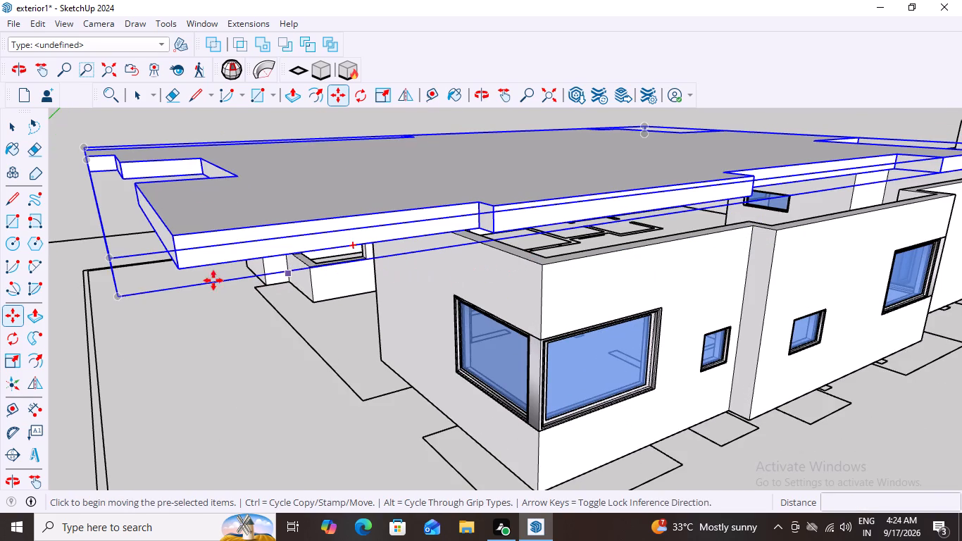
click(117, 297)
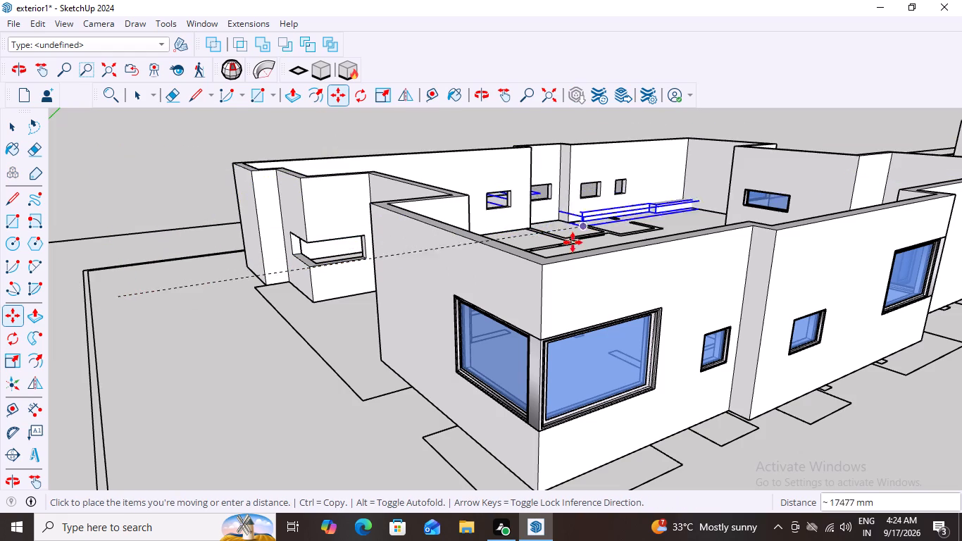
click(542, 266)
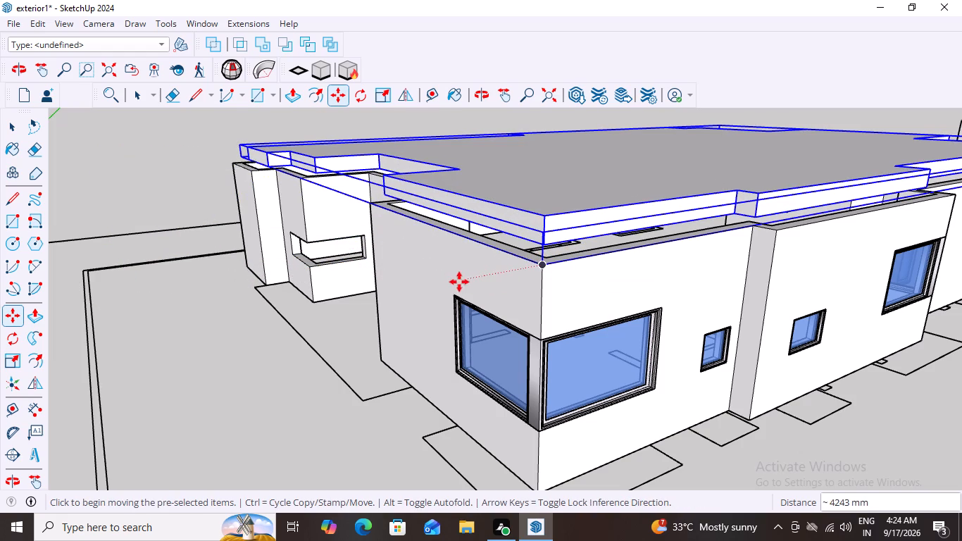
key(space)
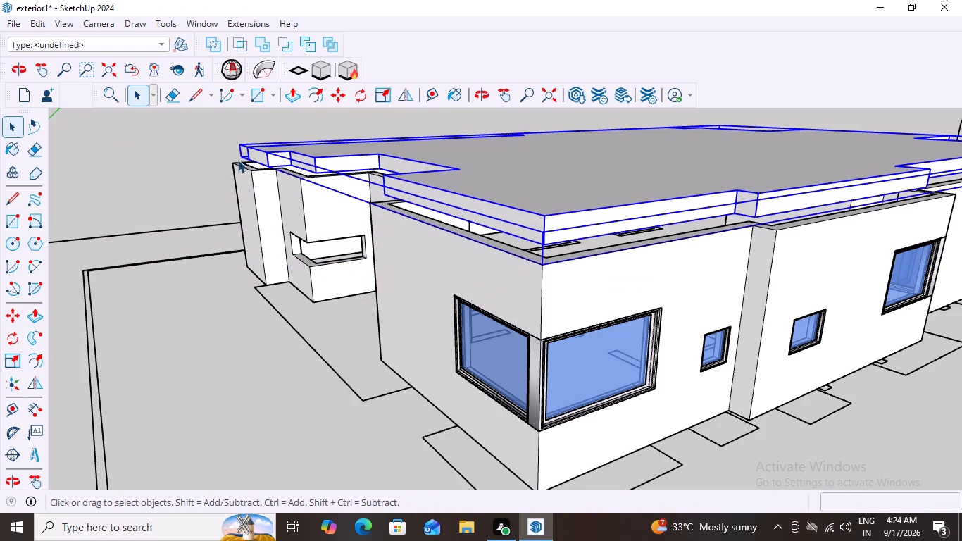
click(348, 122)
Move the roof slab about 976 mm so its own lower corner meets the wall's top outer corner above the corner window.
middle_drag(582, 292, 477, 285)
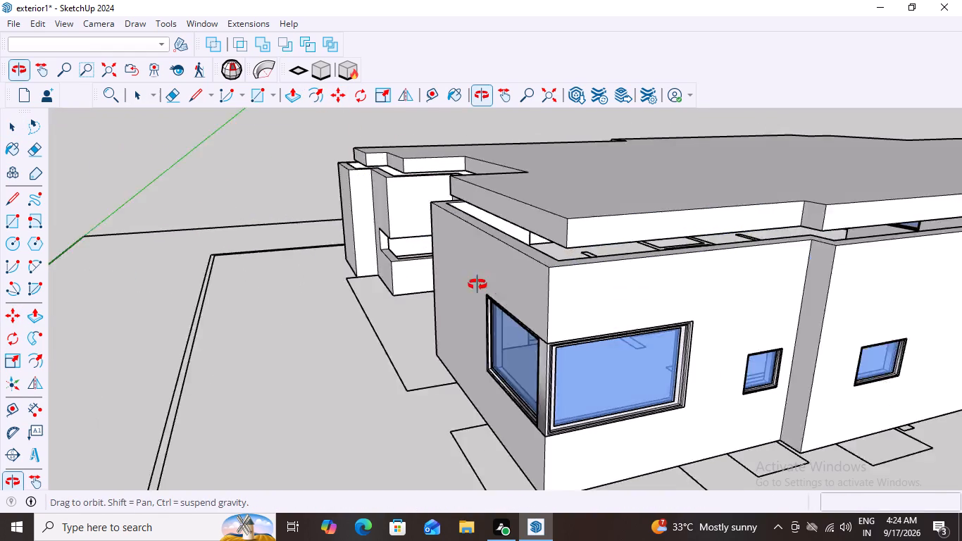
middle_drag(477, 285, 455, 282)
click(644, 216)
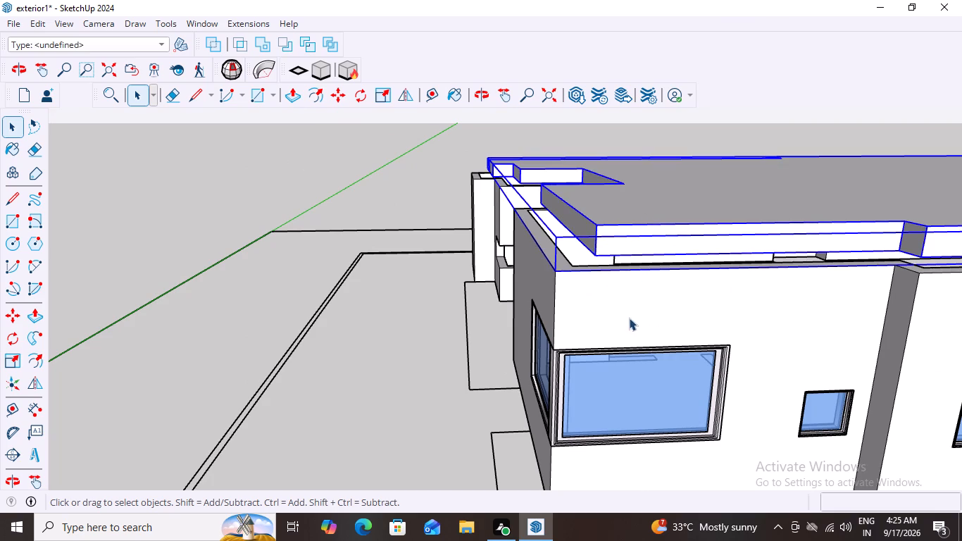
key(m)
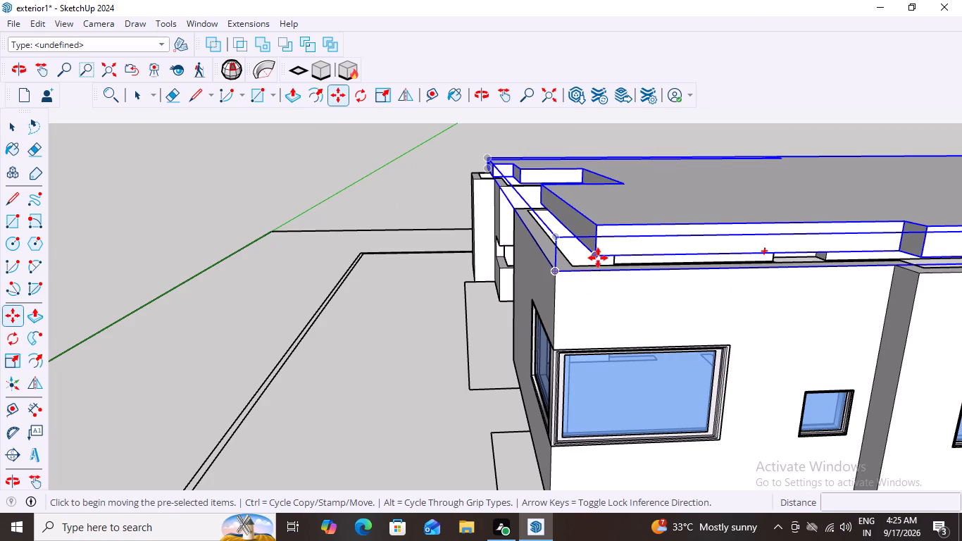
click(598, 256)
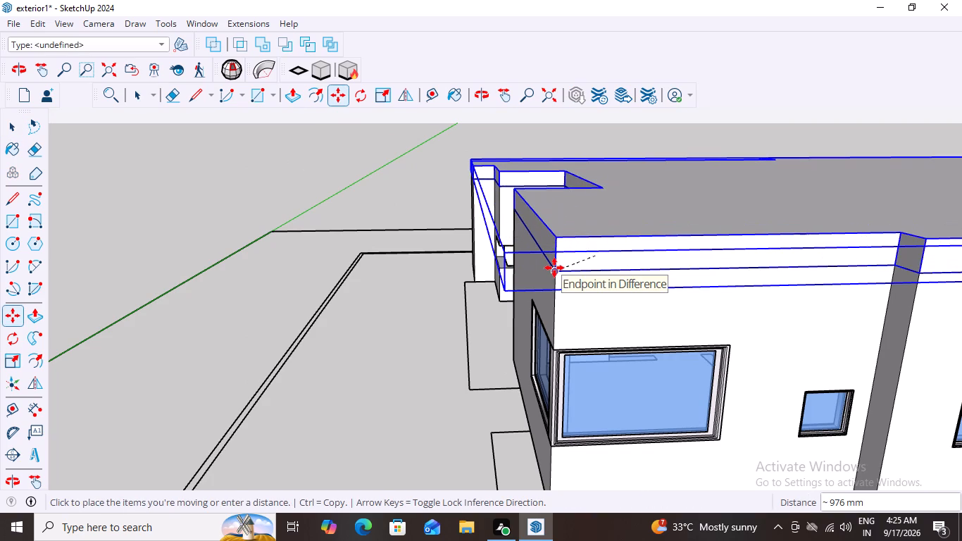
click(556, 271)
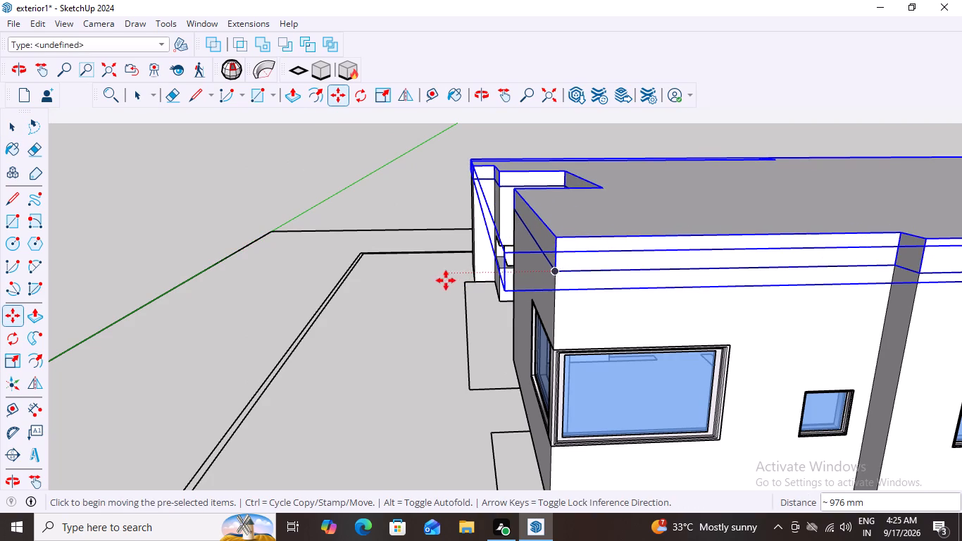
key(space)
click(400, 179)
Examine the roof slab's alignment with the walls around the long window side and both ends of the house.
scroll(399, 180, down, 7)
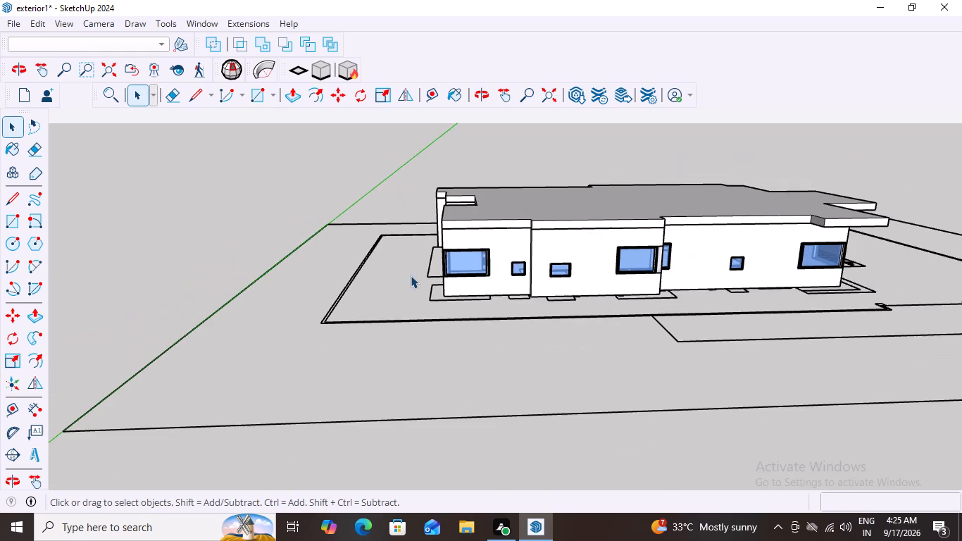
scroll(422, 289, down, 2)
middle_drag(847, 232, 575, 224)
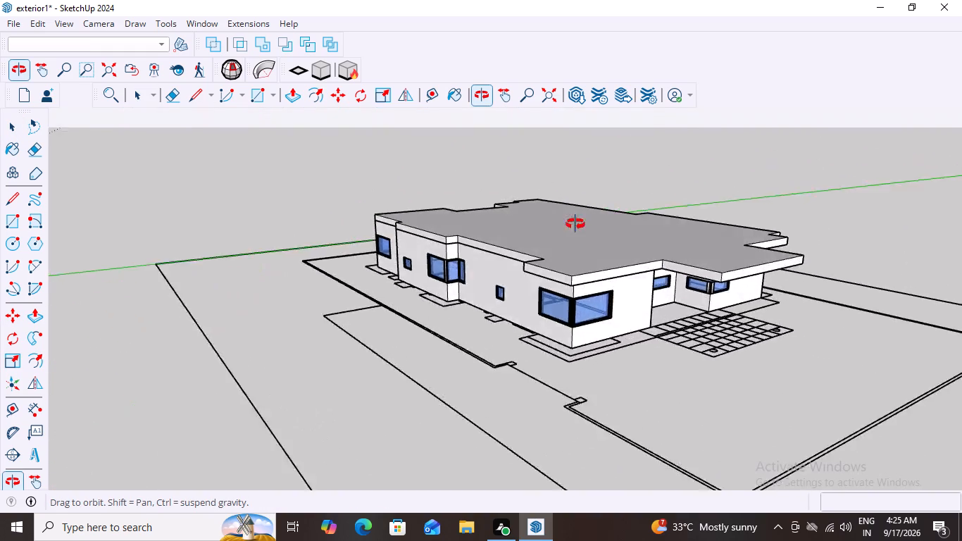
middle_drag(575, 224, 602, 236)
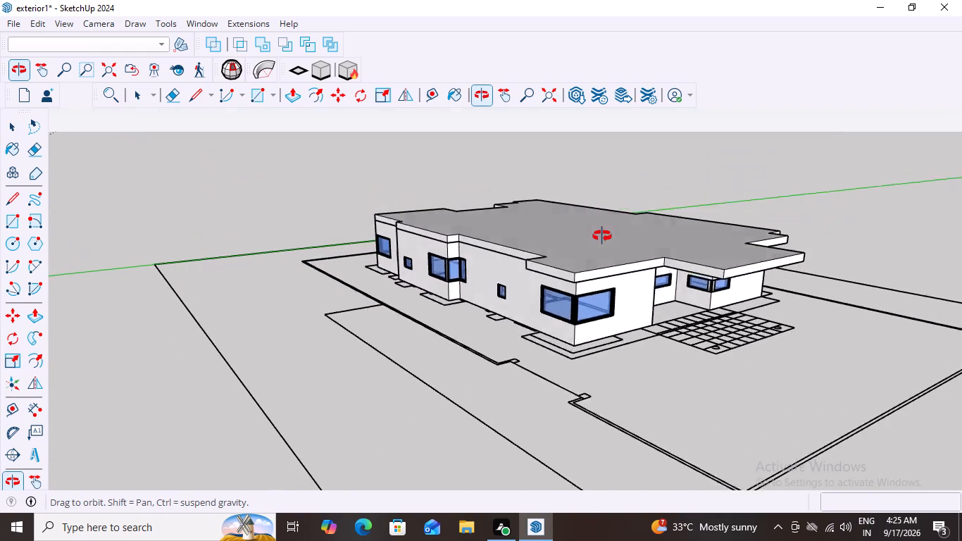
middle_drag(602, 236, 708, 256)
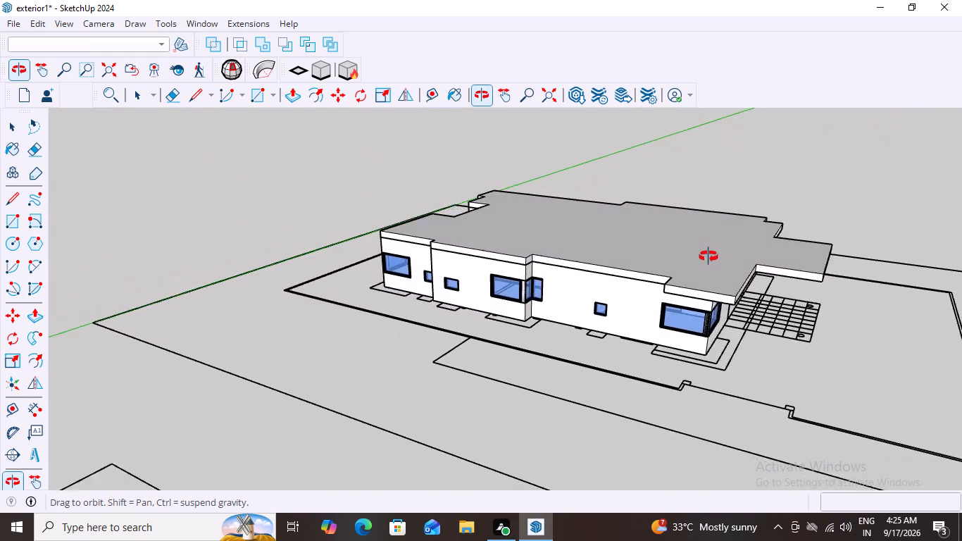
middle_drag(708, 256, 786, 257)
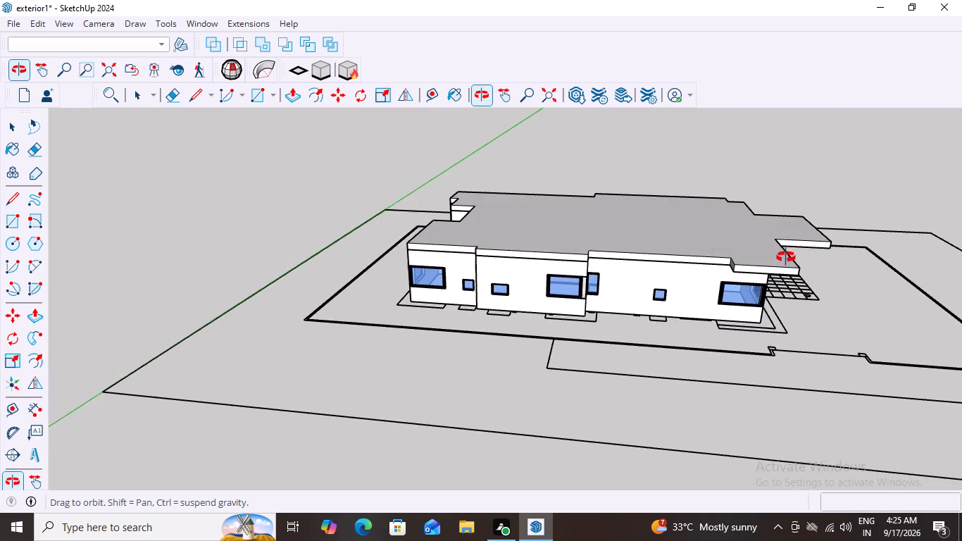
middle_drag(786, 257, 873, 273)
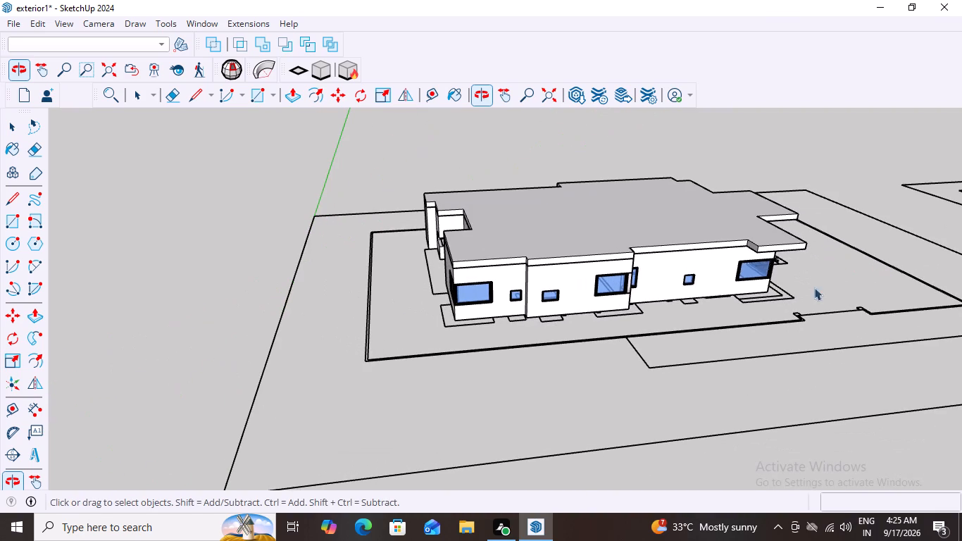
scroll(609, 298, up, 3)
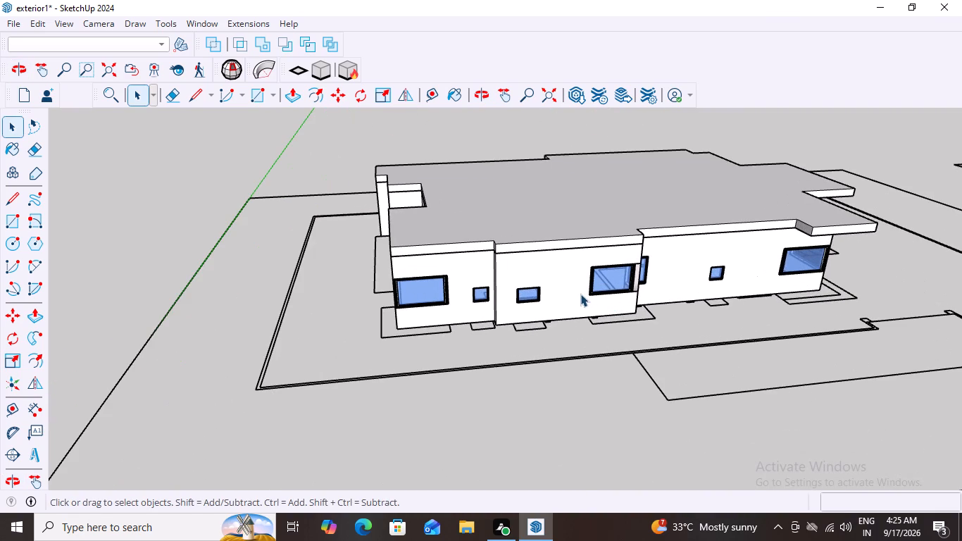
middle_drag(582, 292, 774, 271)
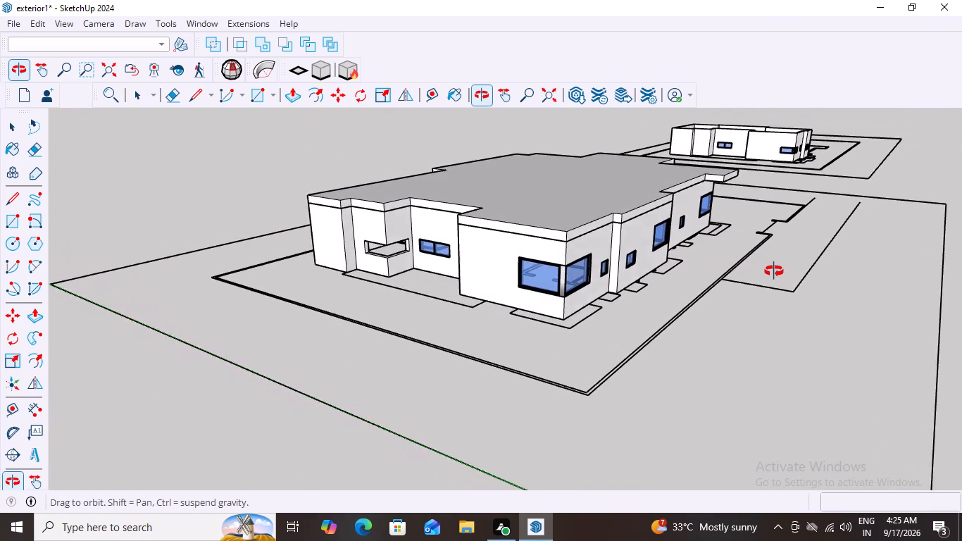
middle_drag(774, 271, 777, 271)
Examine the empty corner window opening and the two-pane window beside it at the end of the house.
scroll(376, 251, up, 6)
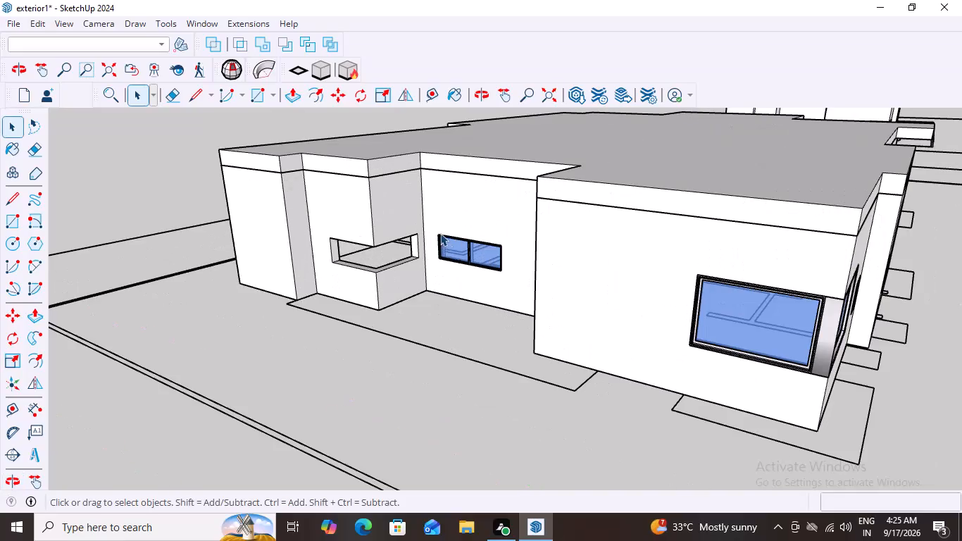
middle_drag(446, 251, 395, 263)
scroll(385, 267, up, 6)
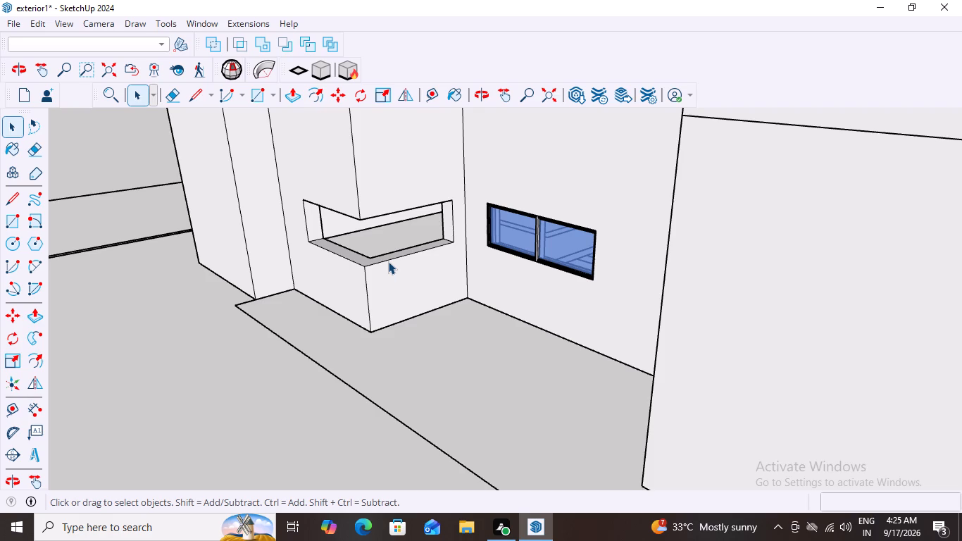
scroll(426, 249, down, 3)
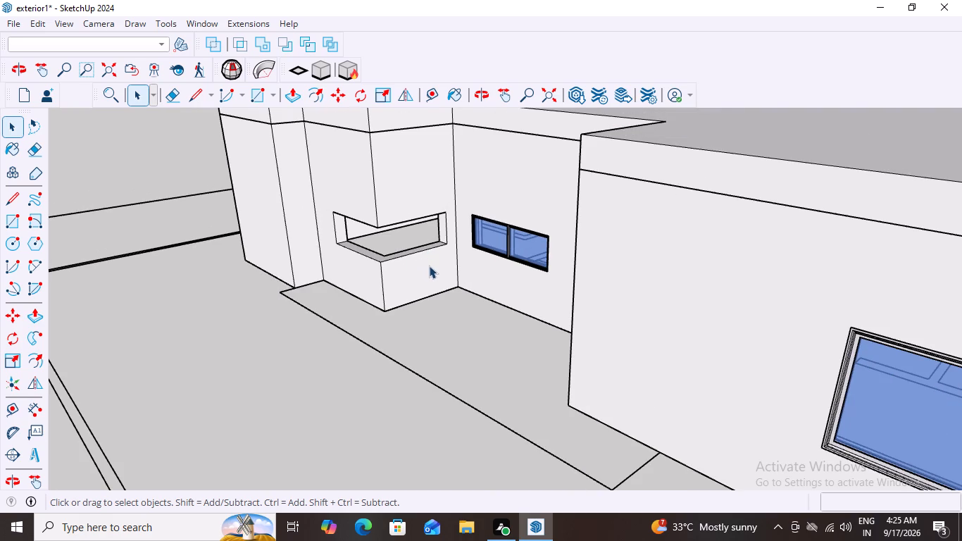
middle_drag(463, 282, 420, 289)
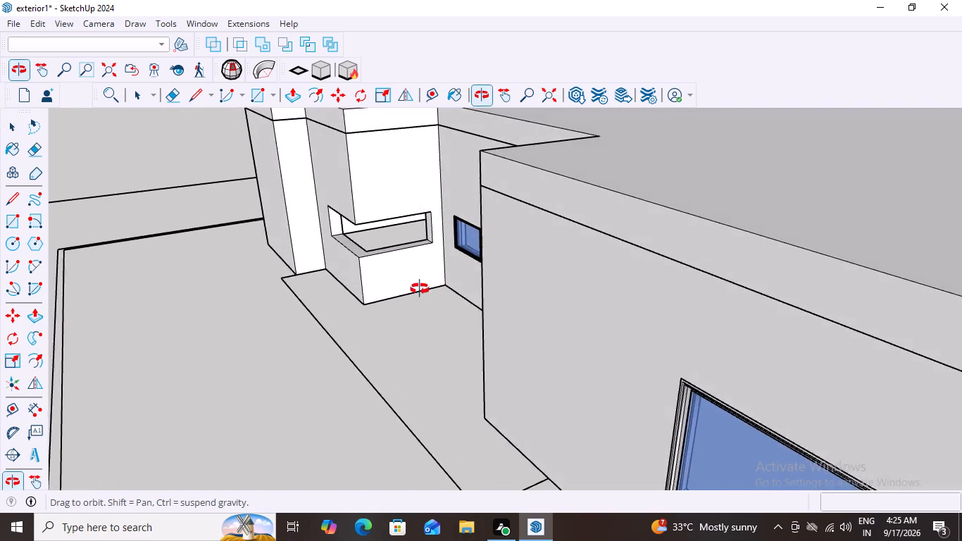
middle_drag(420, 289, 584, 260)
scroll(549, 220, up, 9)
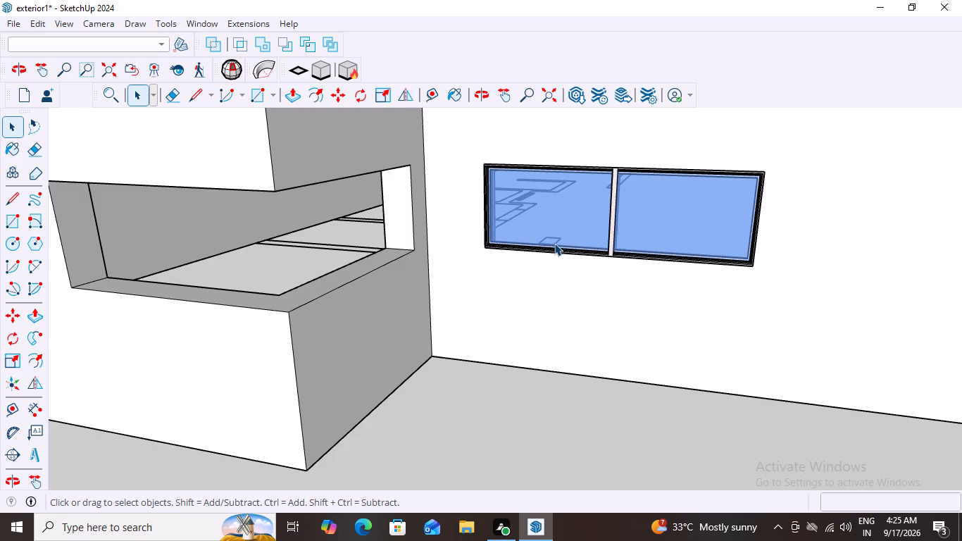
scroll(554, 243, down, 18)
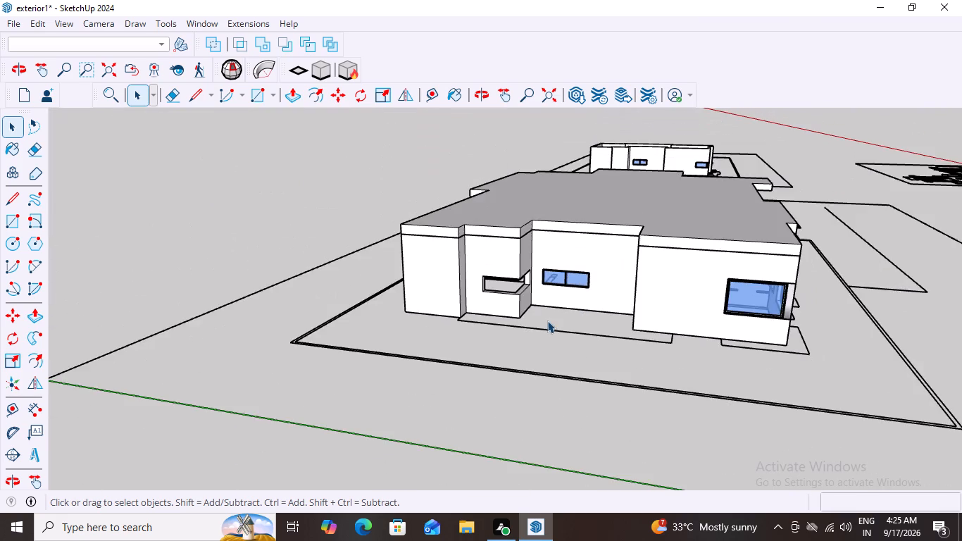
Copy the small window nearest the wall joint on the long side about 10701 mm to the empty corner opening's lower outer corner.
scroll(547, 322, down, 3)
middle_drag(722, 349, 445, 330)
scroll(549, 335, up, 10)
click(563, 321)
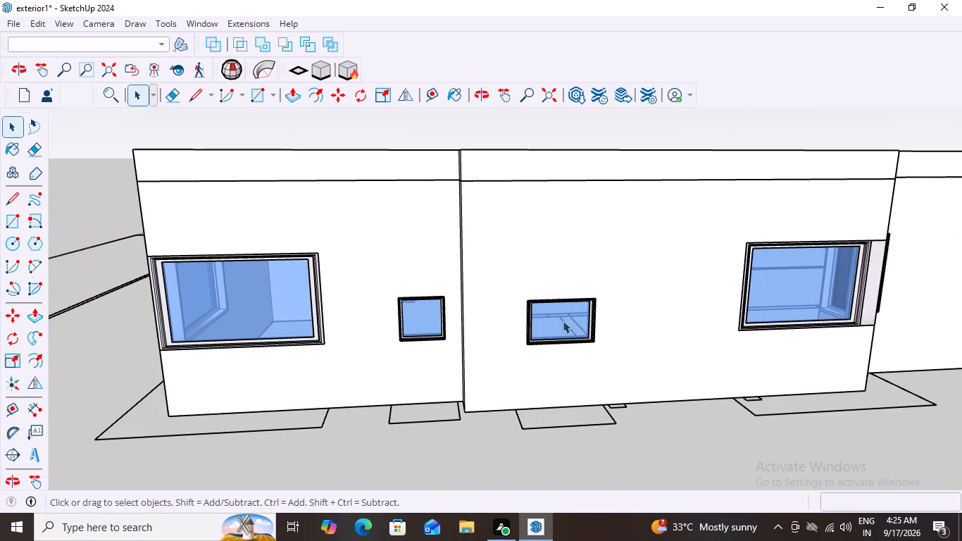
click(563, 321)
click(563, 321)
click(563, 321)
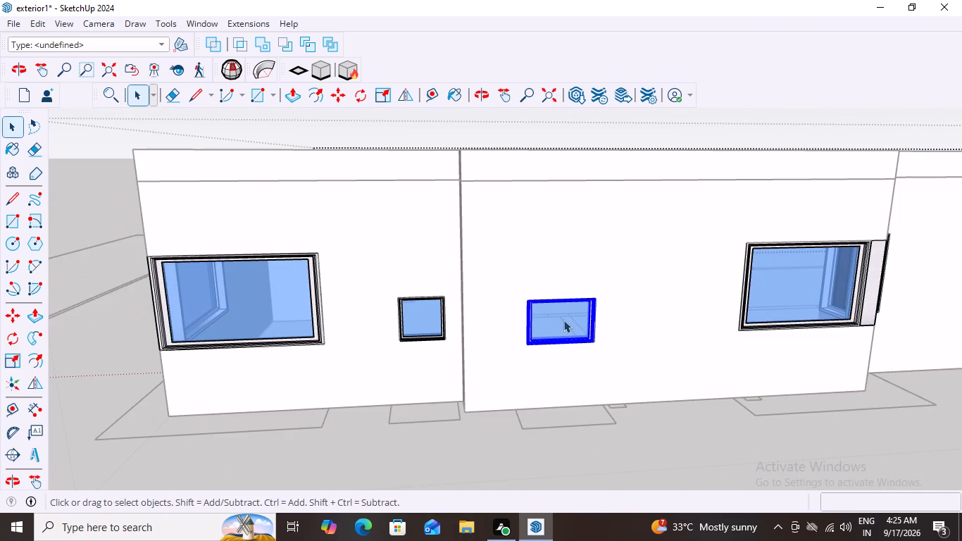
key(m)
scroll(512, 363, up, 7)
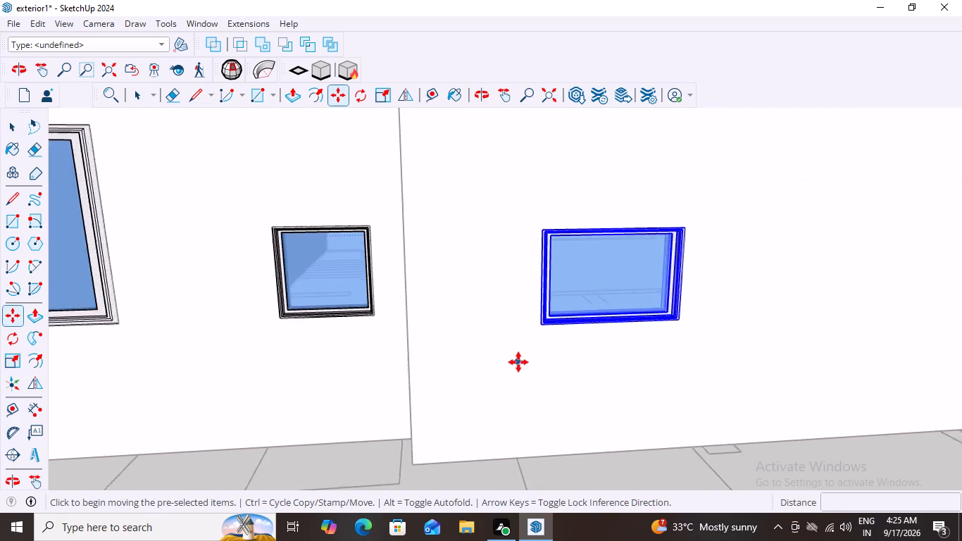
scroll(518, 362, up, 1)
click(545, 320)
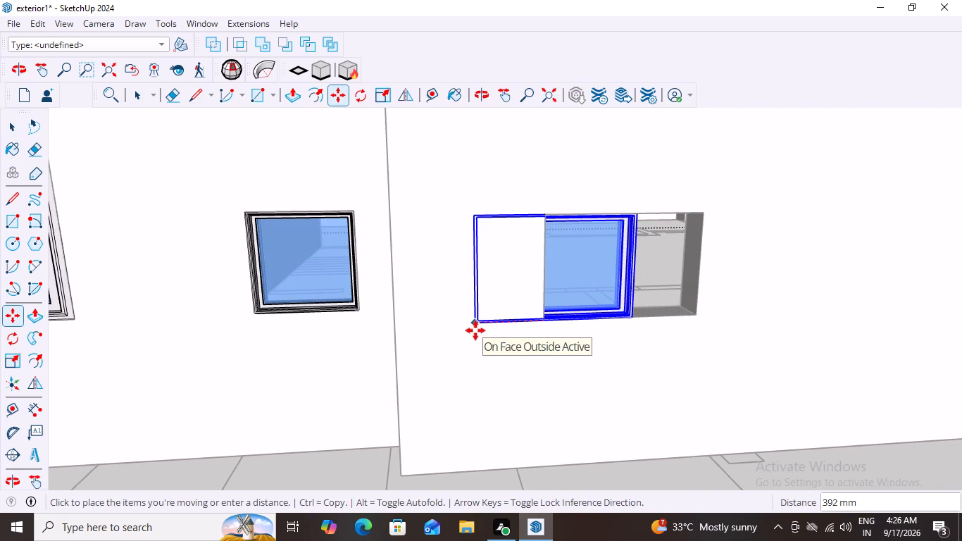
scroll(475, 330, down, 20)
scroll(475, 330, down, 2)
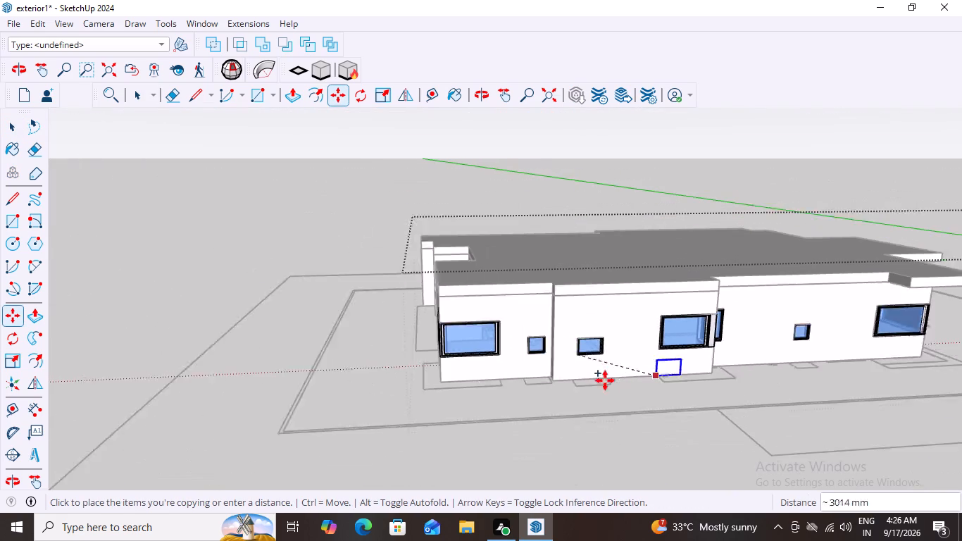
middle_drag(420, 366, 720, 450)
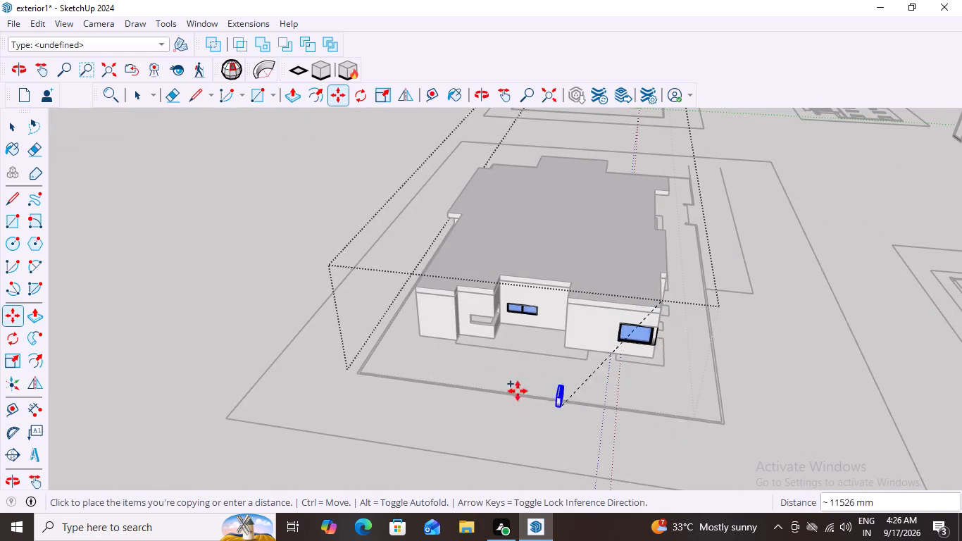
scroll(494, 349, up, 17)
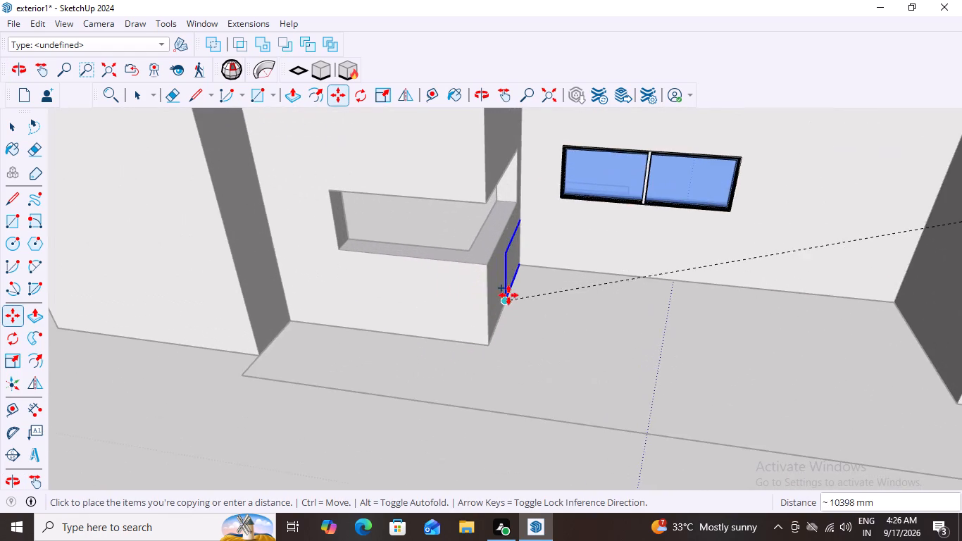
middle_drag(545, 287, 385, 301)
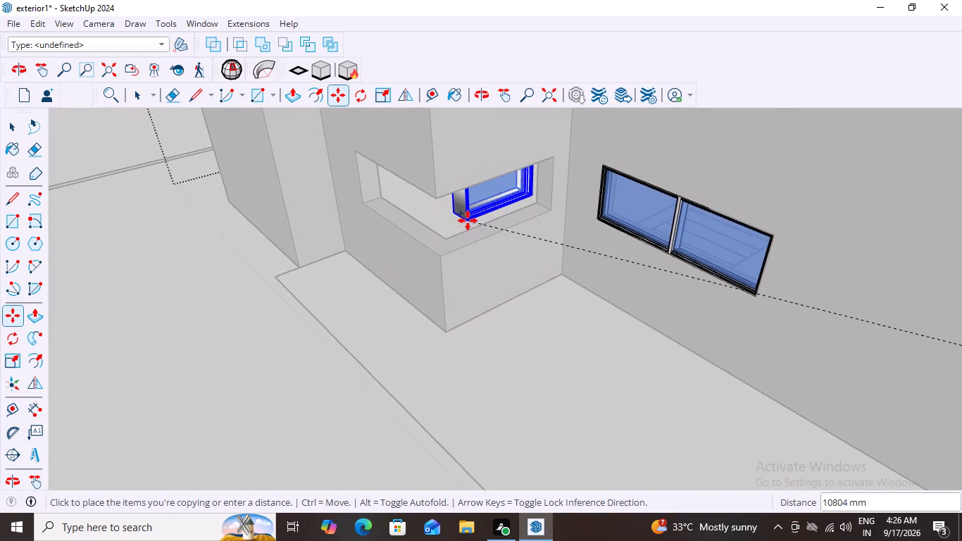
scroll(451, 229, up, 3)
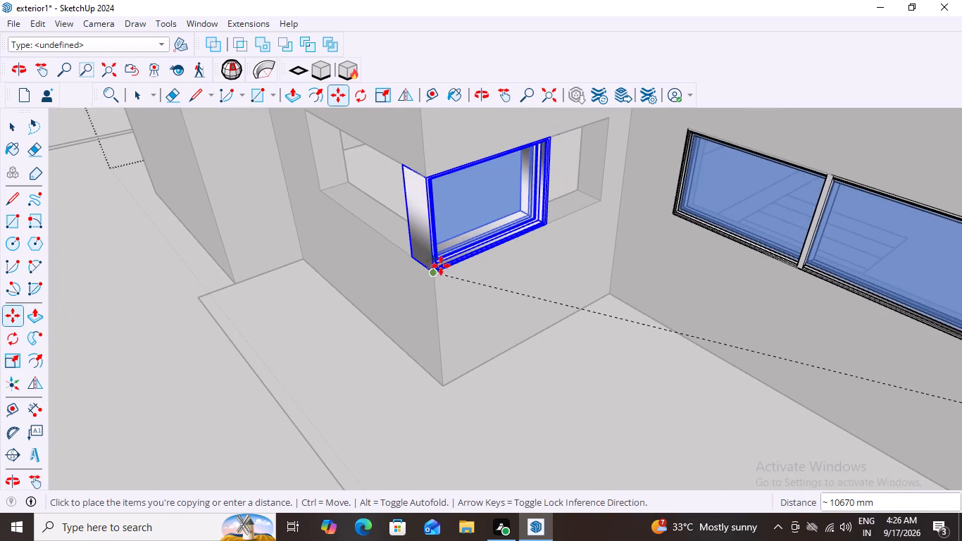
click(436, 273)
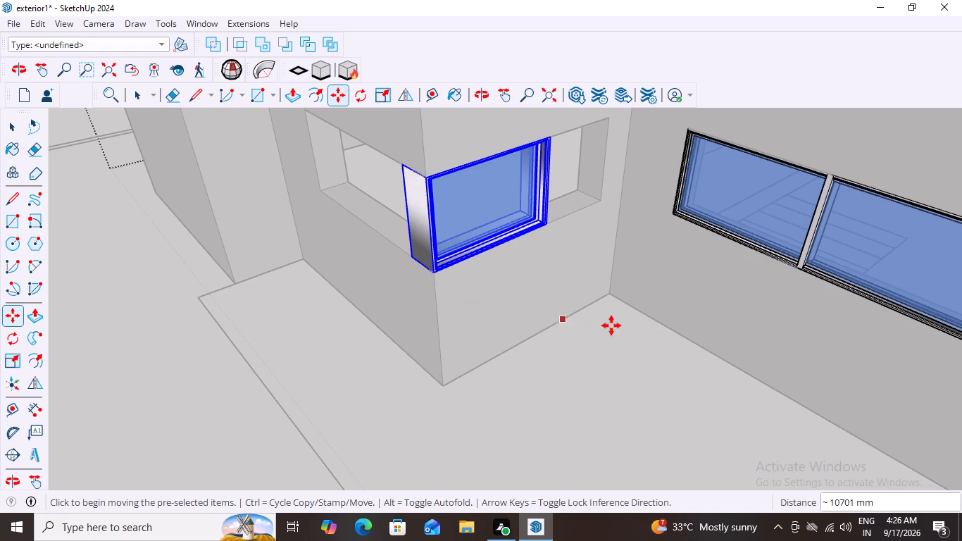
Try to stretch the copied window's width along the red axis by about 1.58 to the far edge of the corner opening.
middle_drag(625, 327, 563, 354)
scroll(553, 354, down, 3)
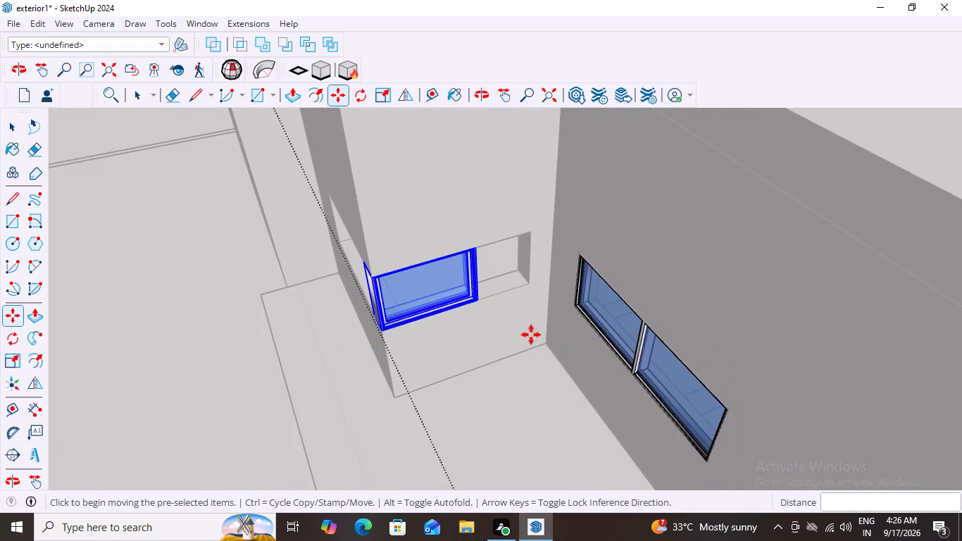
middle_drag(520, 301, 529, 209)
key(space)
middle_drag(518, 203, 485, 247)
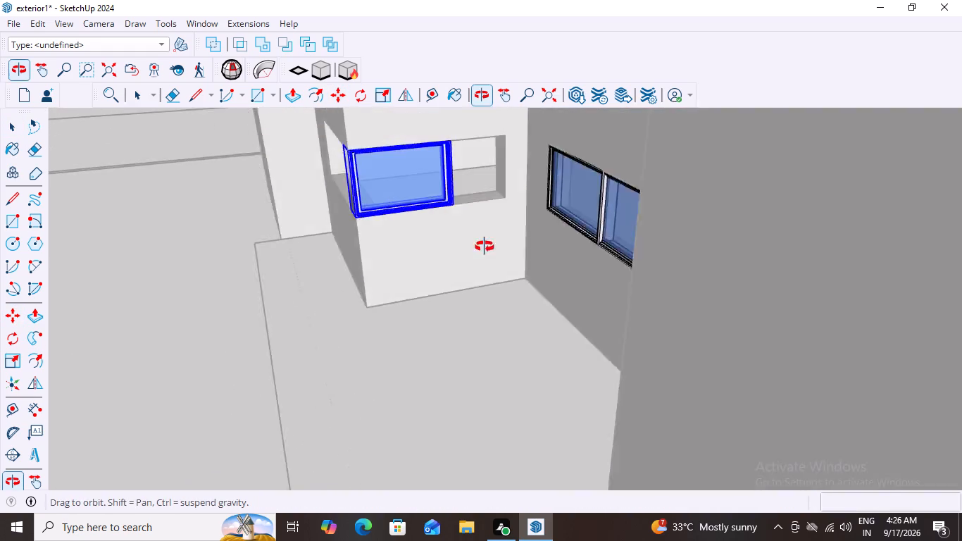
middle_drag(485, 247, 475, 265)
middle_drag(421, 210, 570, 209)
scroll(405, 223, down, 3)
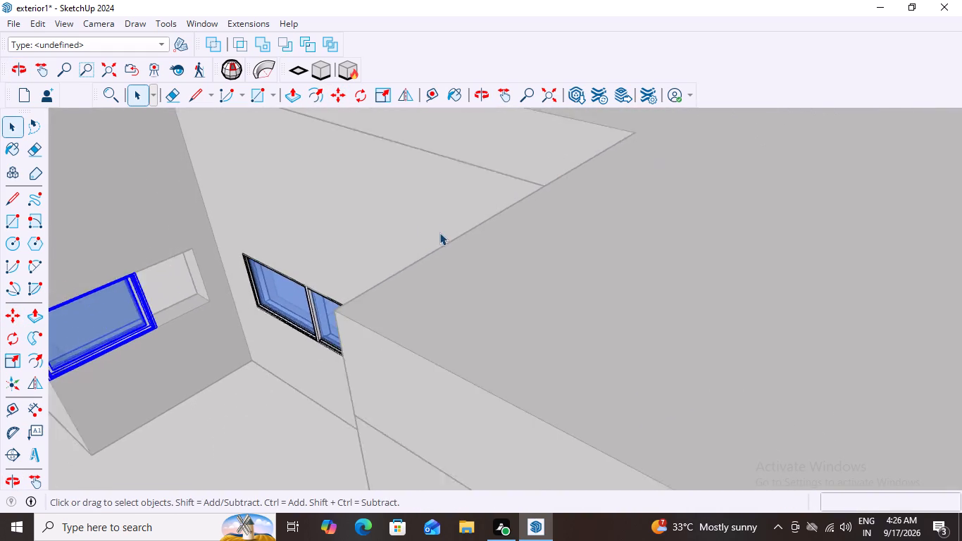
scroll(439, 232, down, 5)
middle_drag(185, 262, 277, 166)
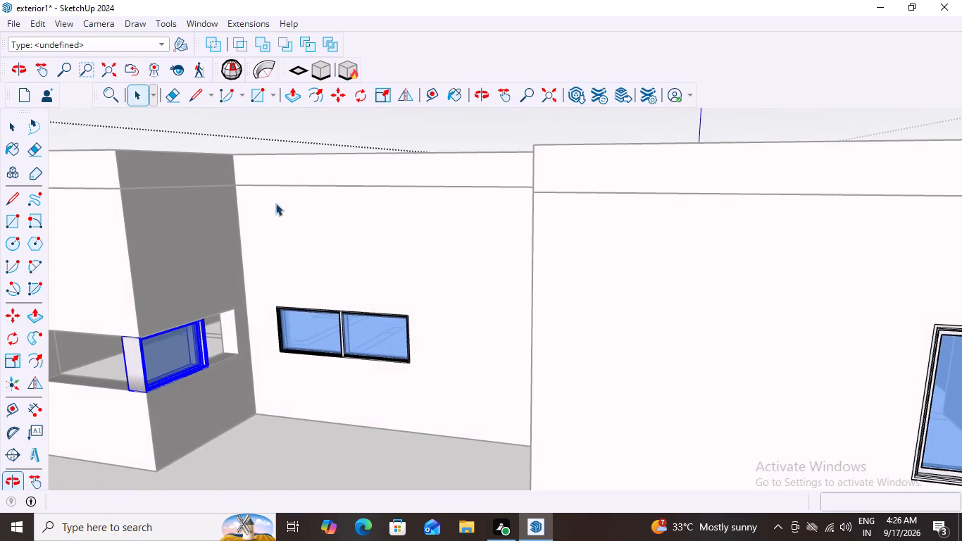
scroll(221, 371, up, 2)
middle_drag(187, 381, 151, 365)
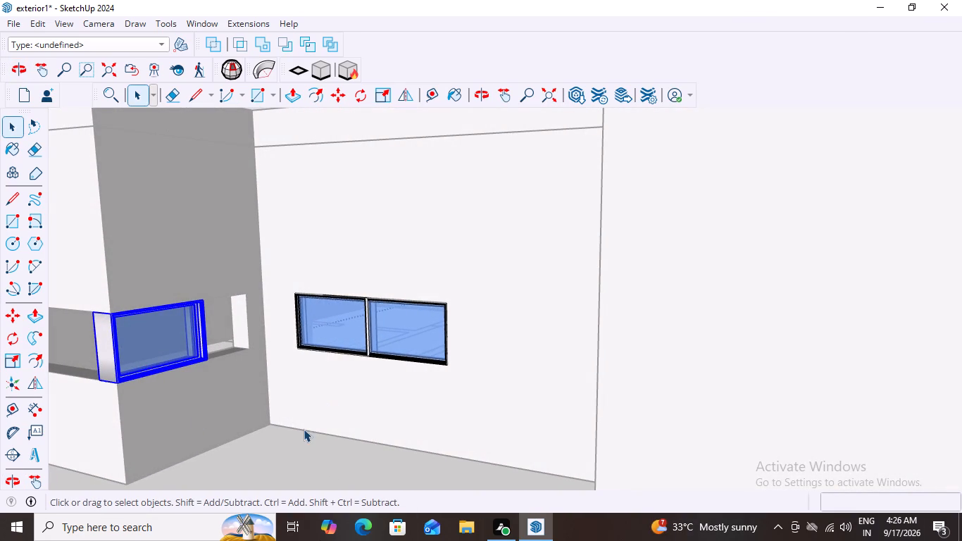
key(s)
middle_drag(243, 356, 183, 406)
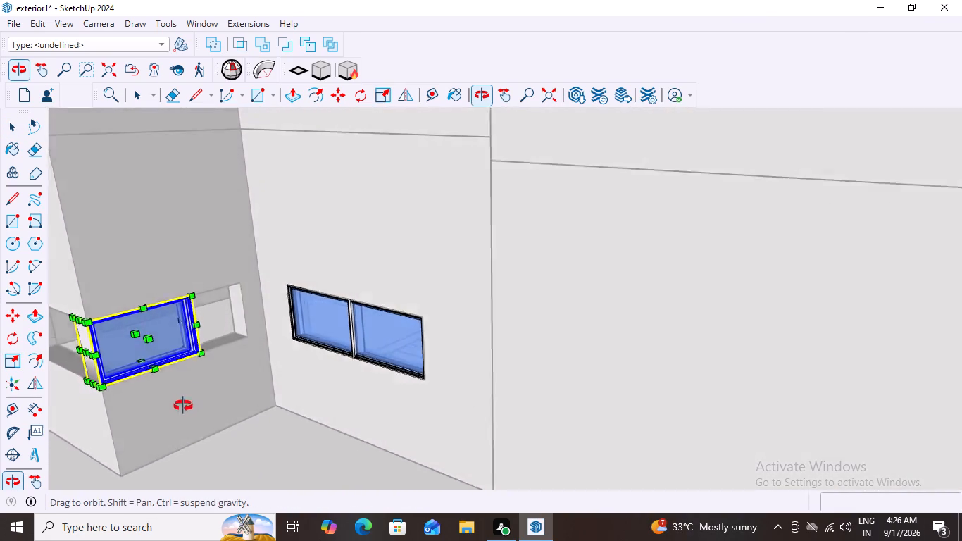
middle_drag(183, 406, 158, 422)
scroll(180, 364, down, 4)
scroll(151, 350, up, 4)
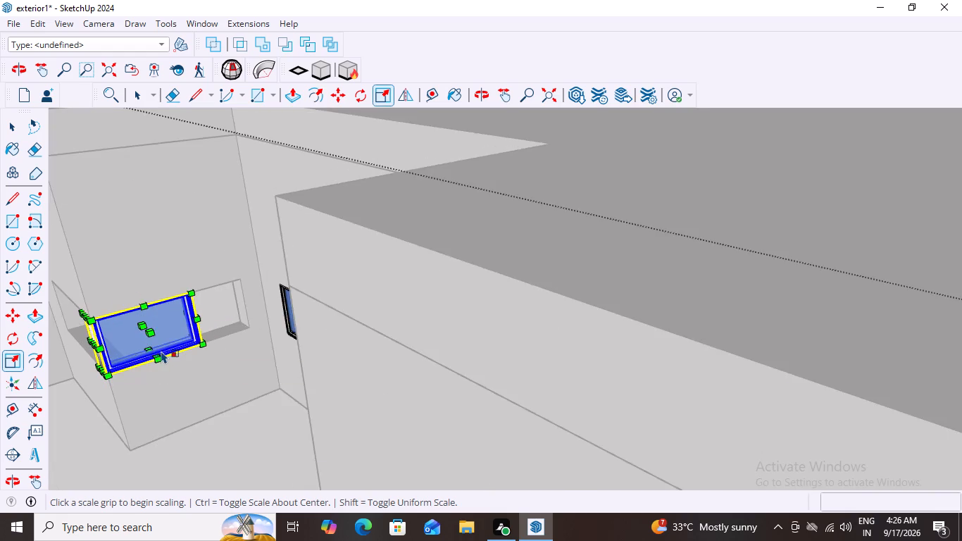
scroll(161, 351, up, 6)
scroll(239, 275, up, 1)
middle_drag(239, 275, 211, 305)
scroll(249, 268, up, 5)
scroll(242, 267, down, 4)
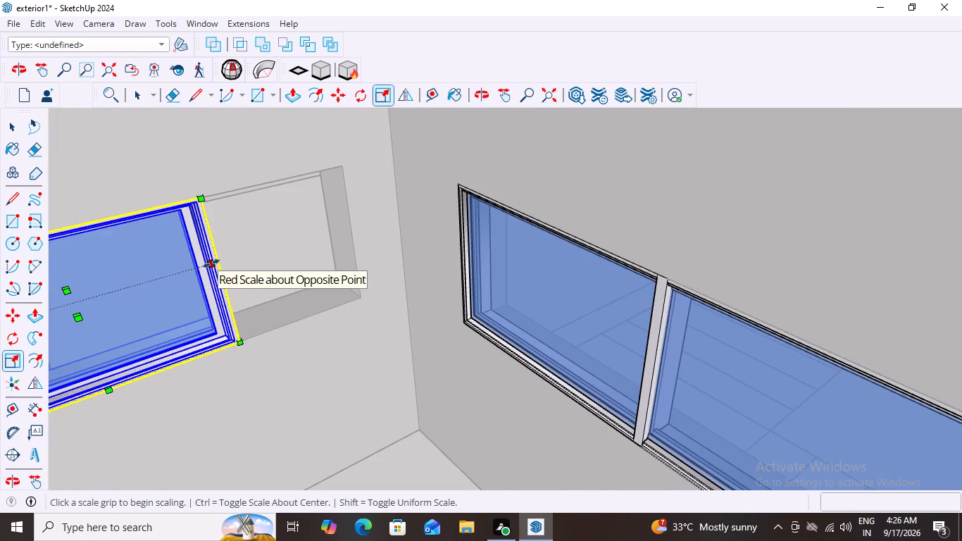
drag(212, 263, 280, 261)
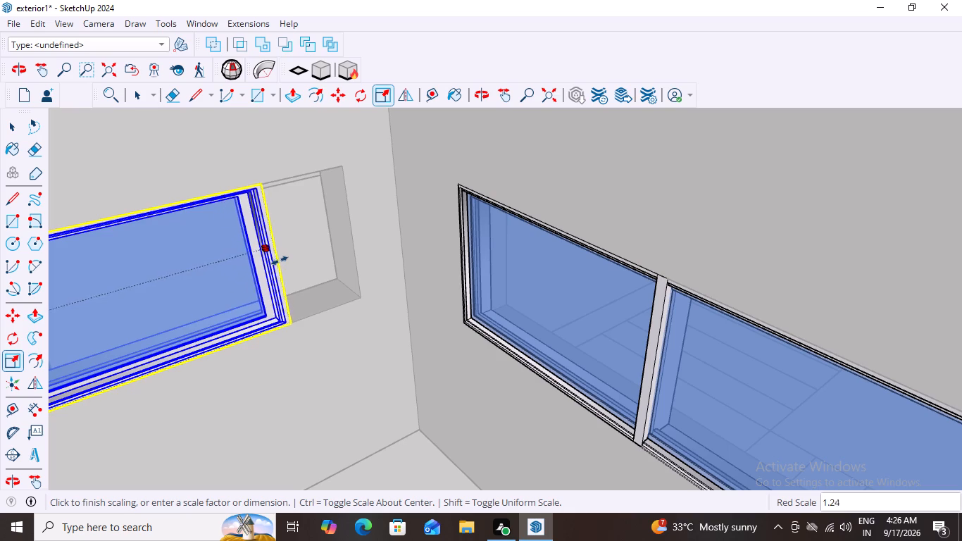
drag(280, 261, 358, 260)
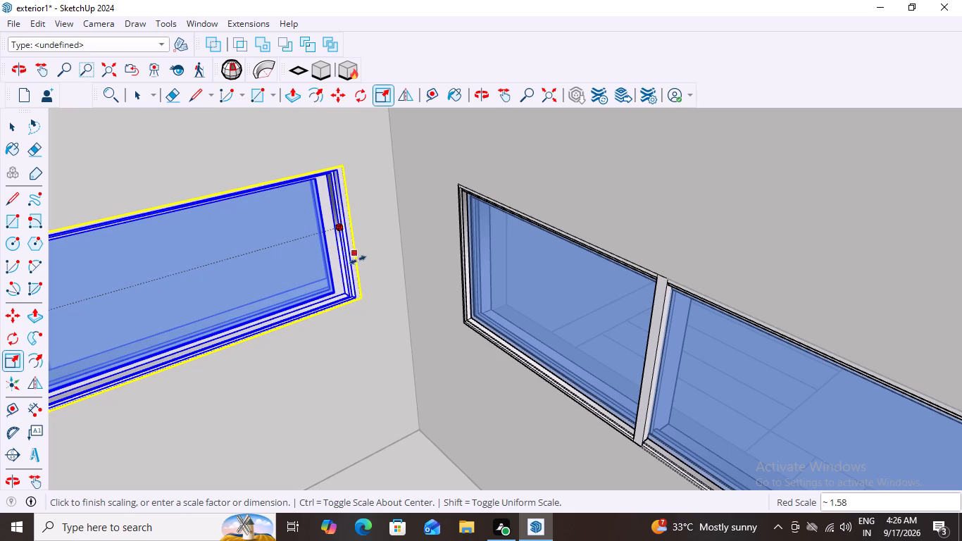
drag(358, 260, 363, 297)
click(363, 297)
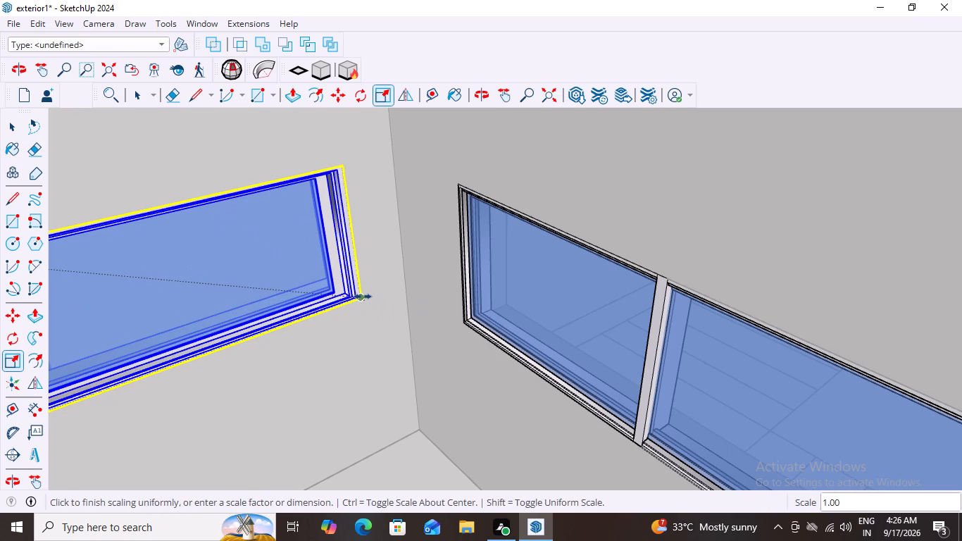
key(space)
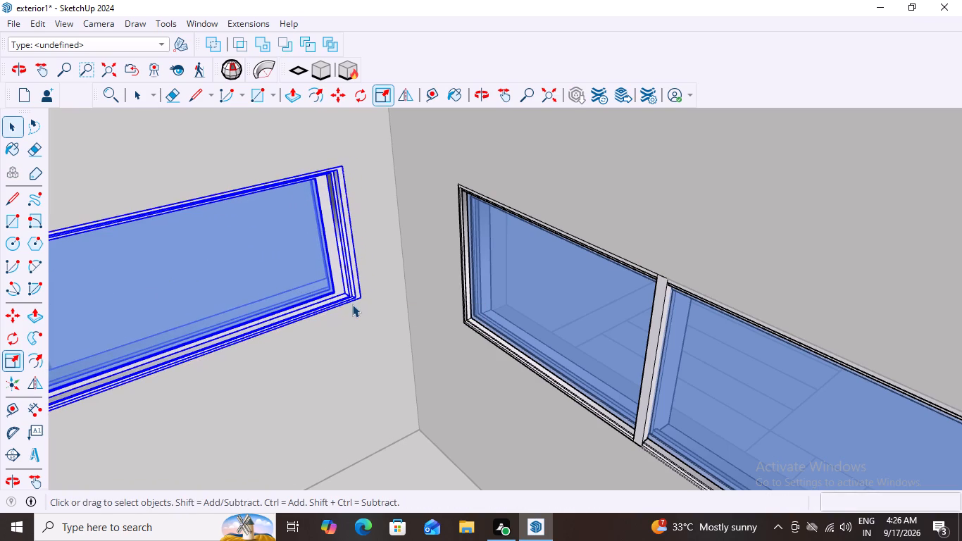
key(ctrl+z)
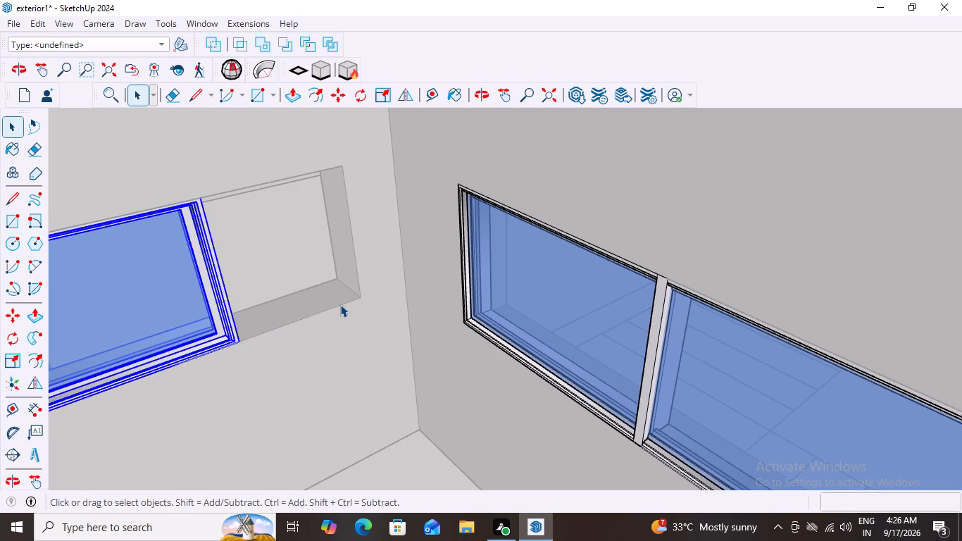
Scale the copied window along the red axis by about 1.58 to meet the far lower corner of the opening.
key(s)
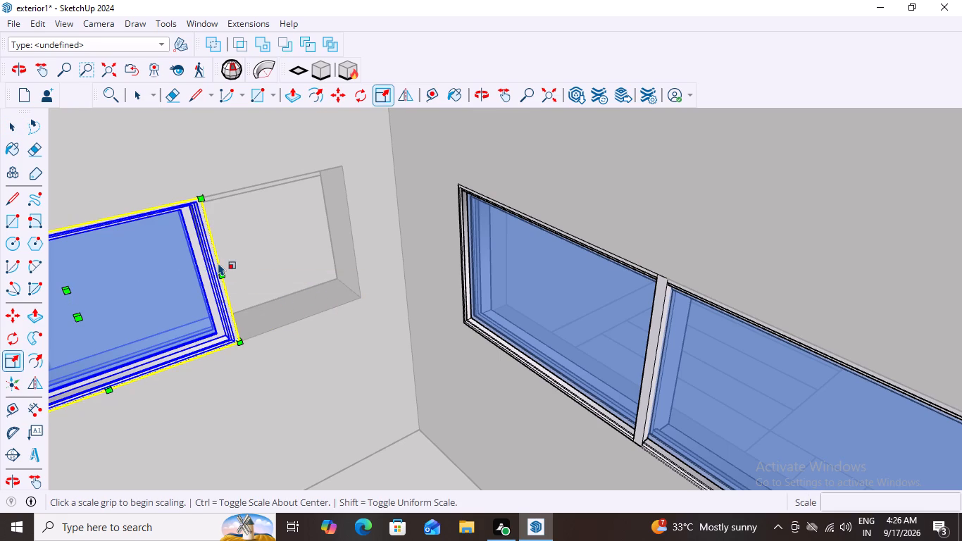
click(214, 263)
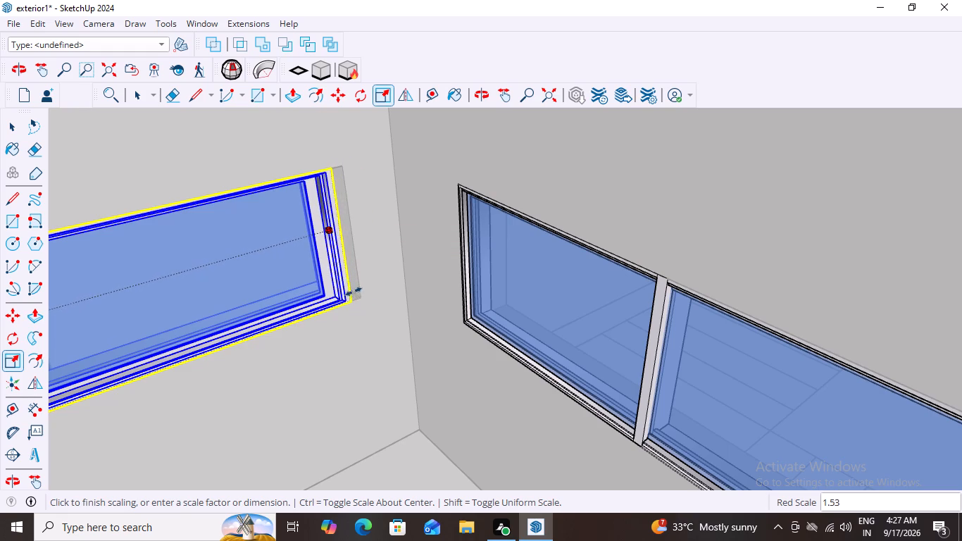
click(364, 297)
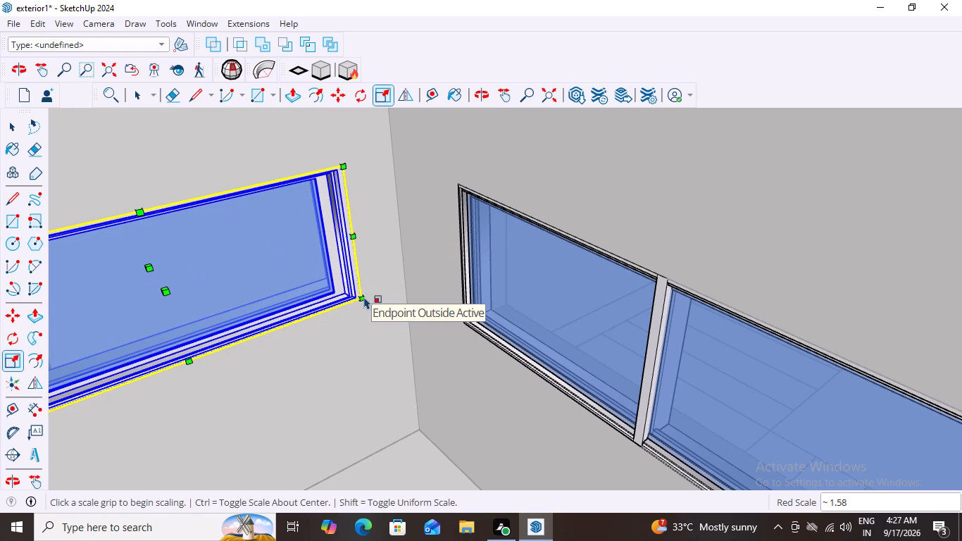
key(space)
Copy the stretched corner window from its lower corner out to the open ground in front of the house's end.
scroll(340, 316, down, 3)
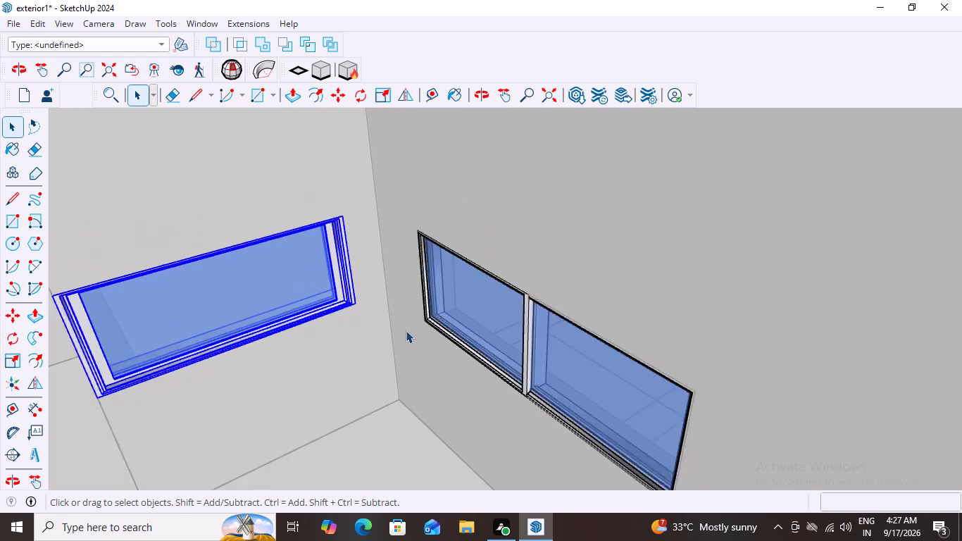
scroll(406, 330, down, 6)
middle_drag(191, 378, 366, 352)
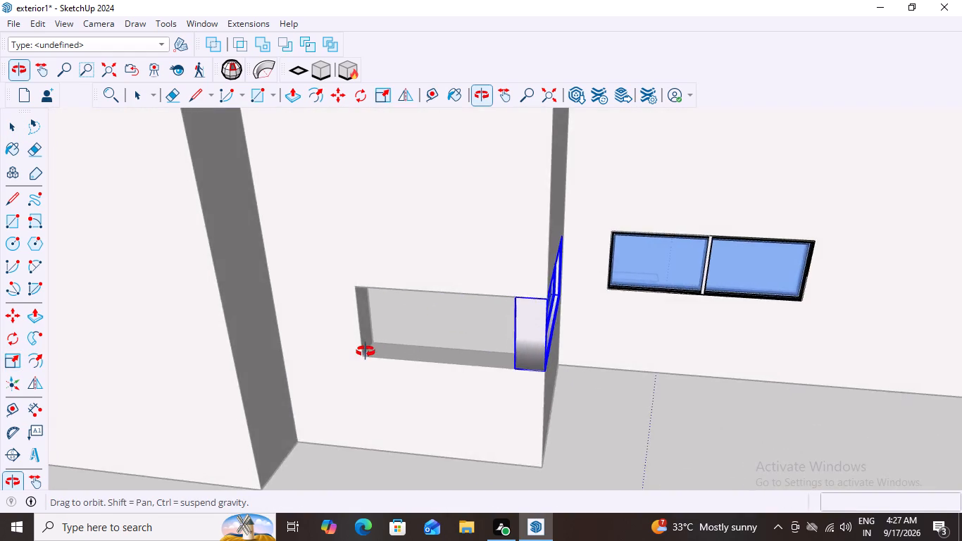
middle_drag(366, 352, 245, 352)
scroll(286, 343, down, 7)
middle_drag(289, 382, 309, 383)
scroll(311, 383, down, 1)
middle_drag(309, 383, 416, 322)
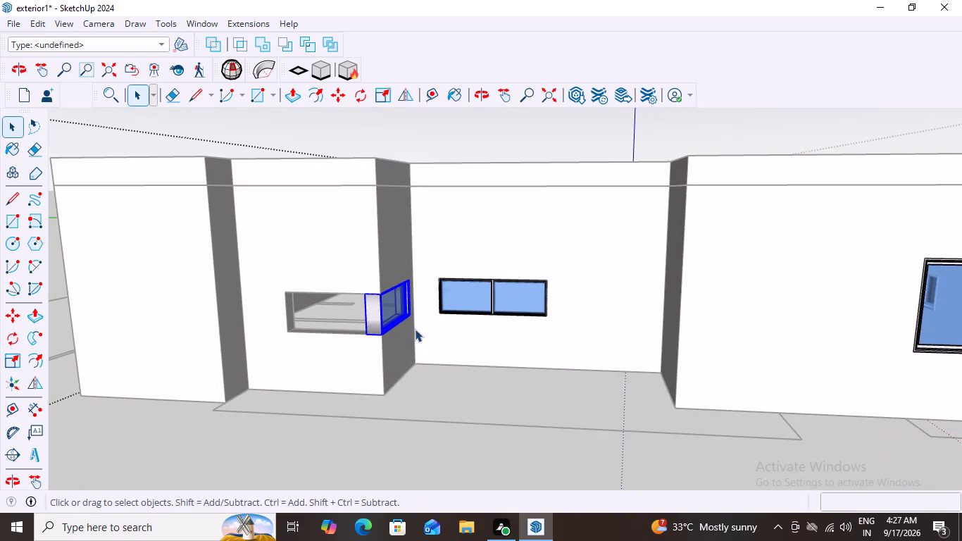
scroll(373, 323, up, 4)
middle_drag(463, 333, 374, 353)
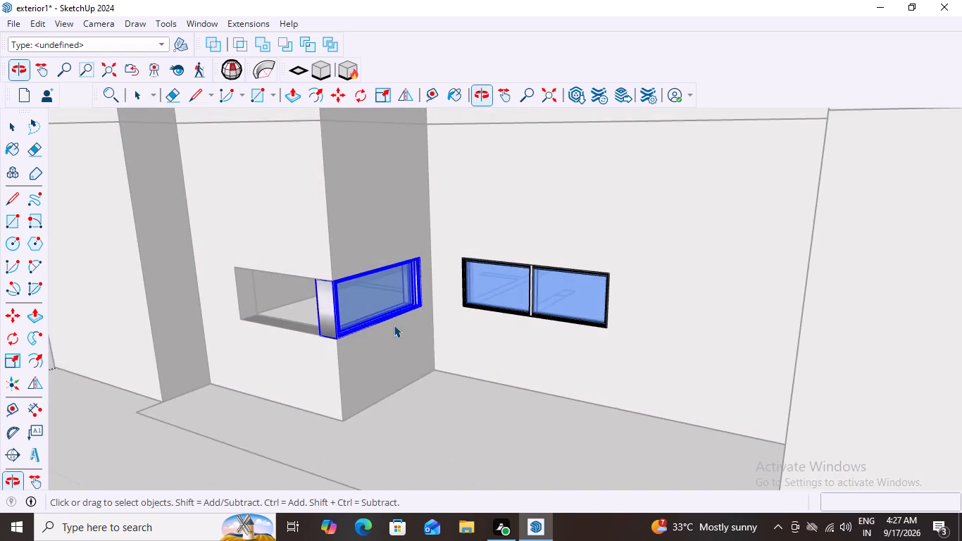
scroll(401, 321, up, 3)
key(m)
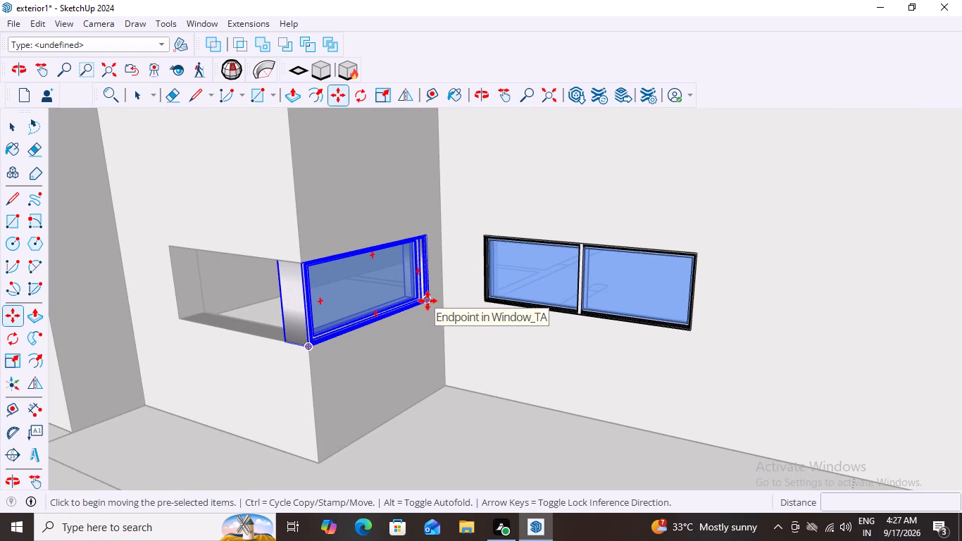
click(427, 301)
scroll(381, 379, down, 4)
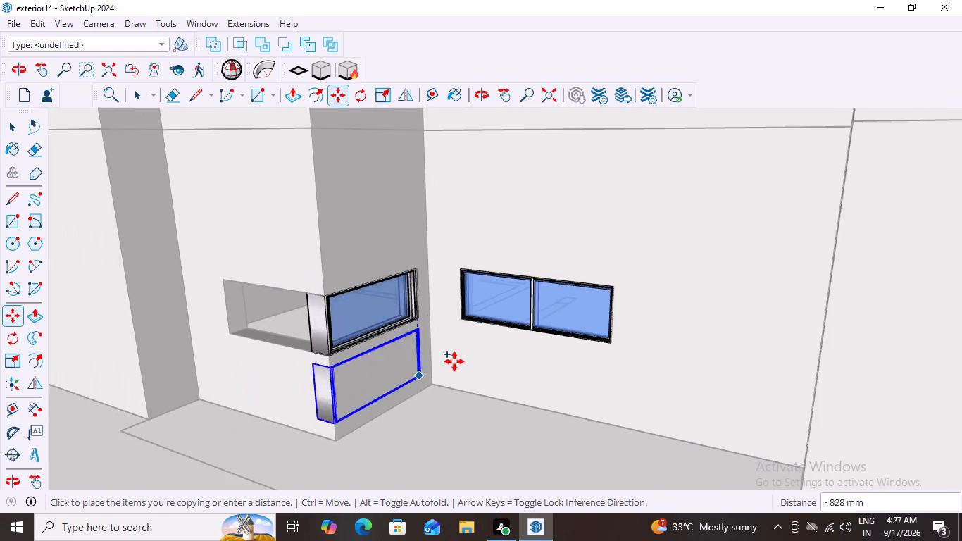
scroll(454, 361, down, 6)
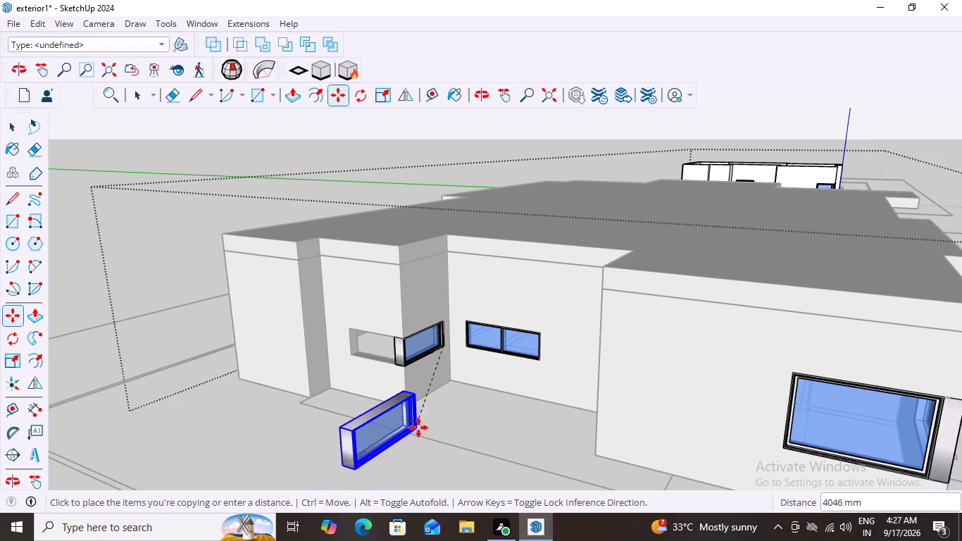
click(429, 422)
Rotate the copied corner window by 90° on the ground plane about its lower far corner.
middle_drag(474, 429, 563, 414)
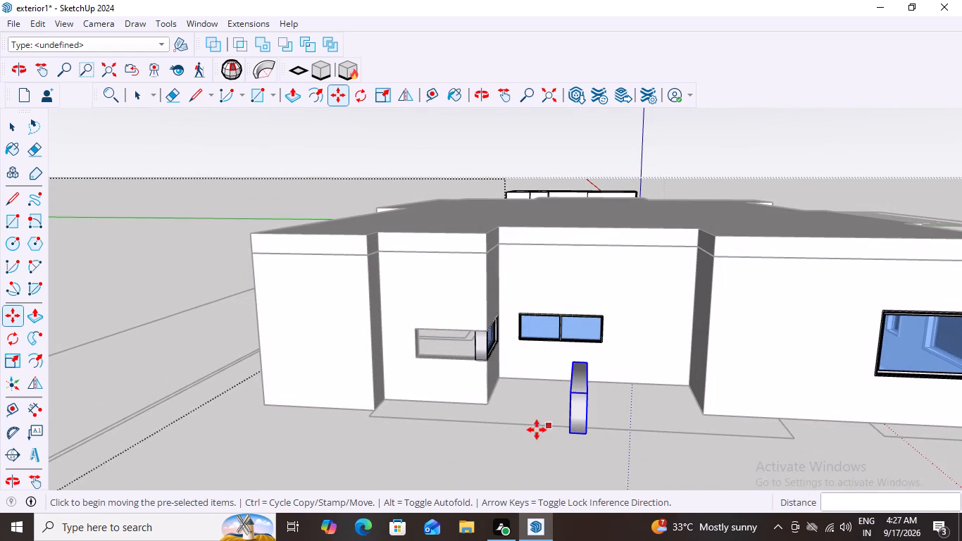
key(space)
key(q)
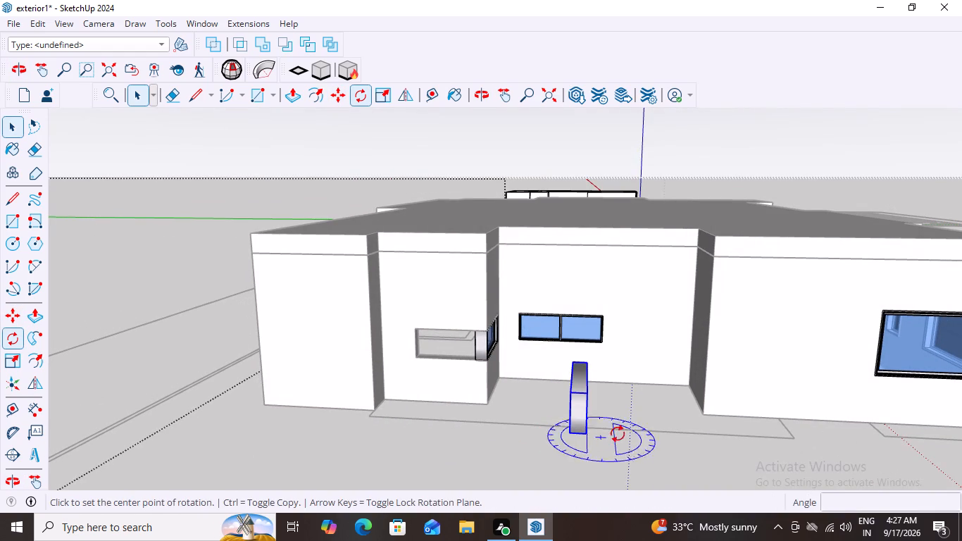
middle_drag(612, 414, 576, 421)
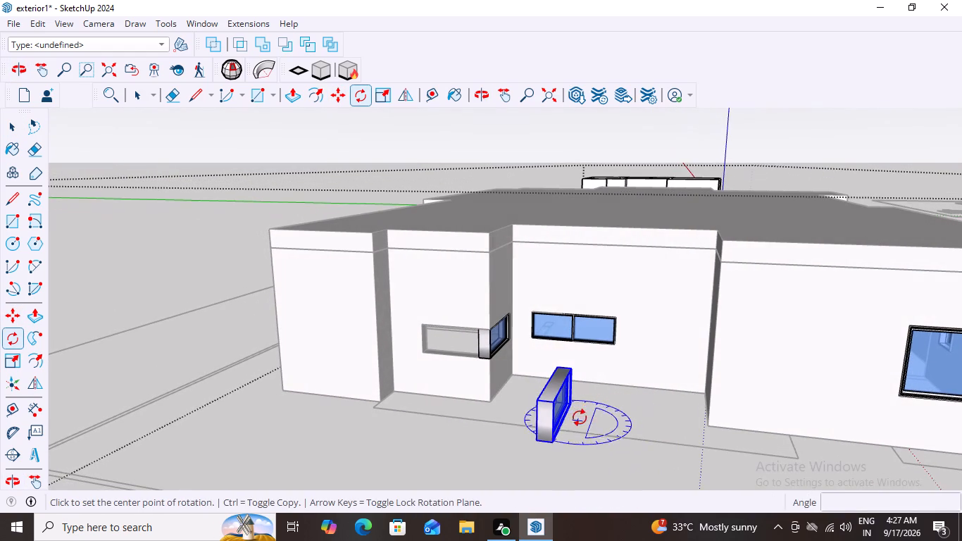
scroll(579, 413, up, 7)
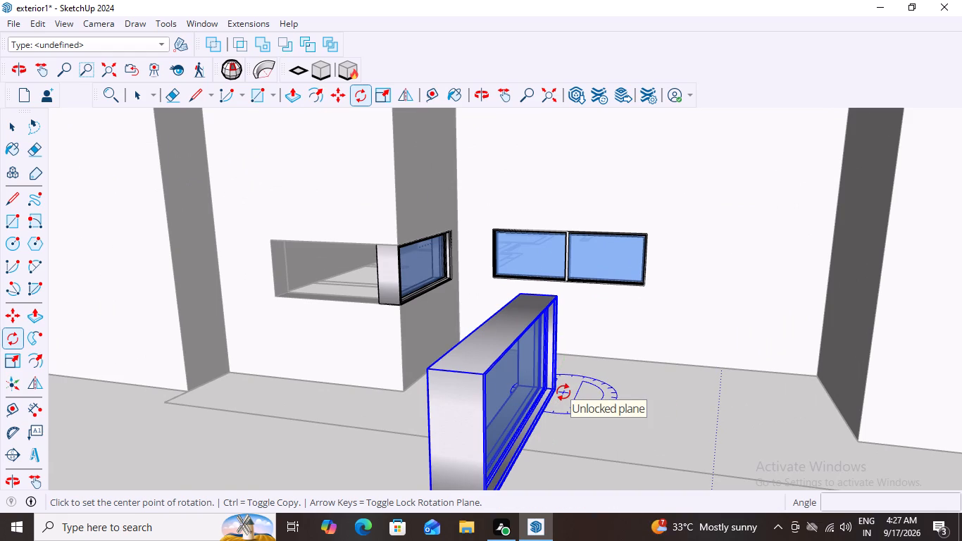
click(563, 392)
scroll(542, 421, down, 7)
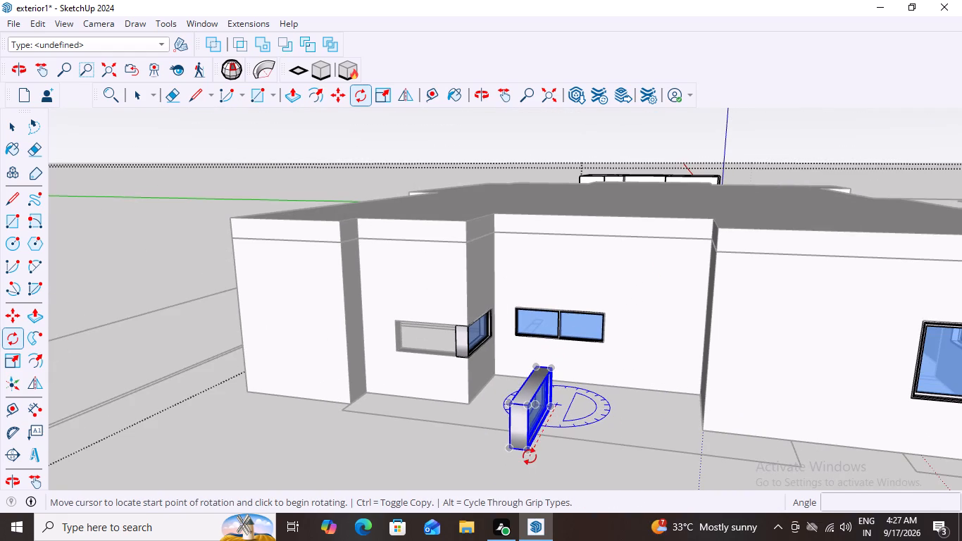
click(526, 453)
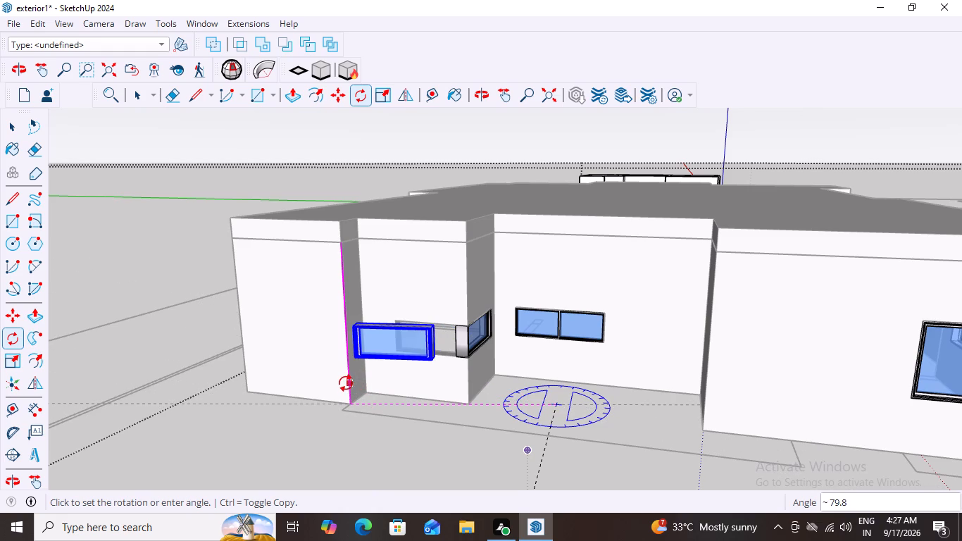
text(90)
key(Return)
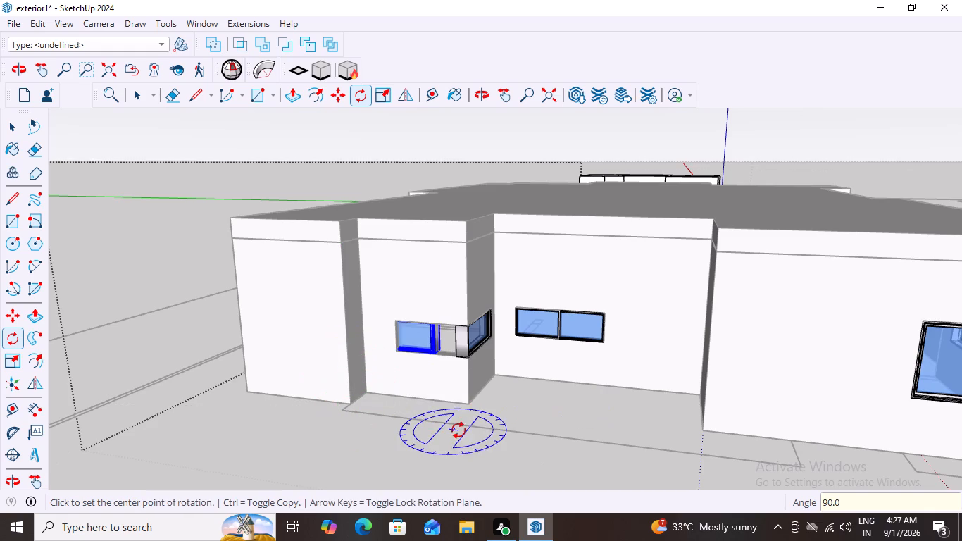
Move the rotated window by its lower corner about 687 mm to the corner opening's lower outer corner, and exit group editing.
key(space)
middle_drag(442, 421, 558, 408)
scroll(559, 406, down, 1)
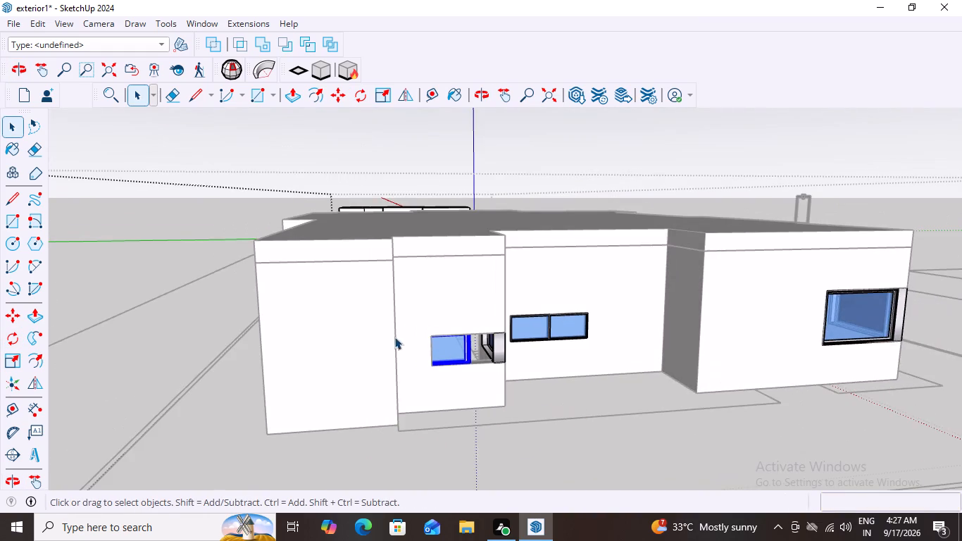
scroll(452, 335, up, 7)
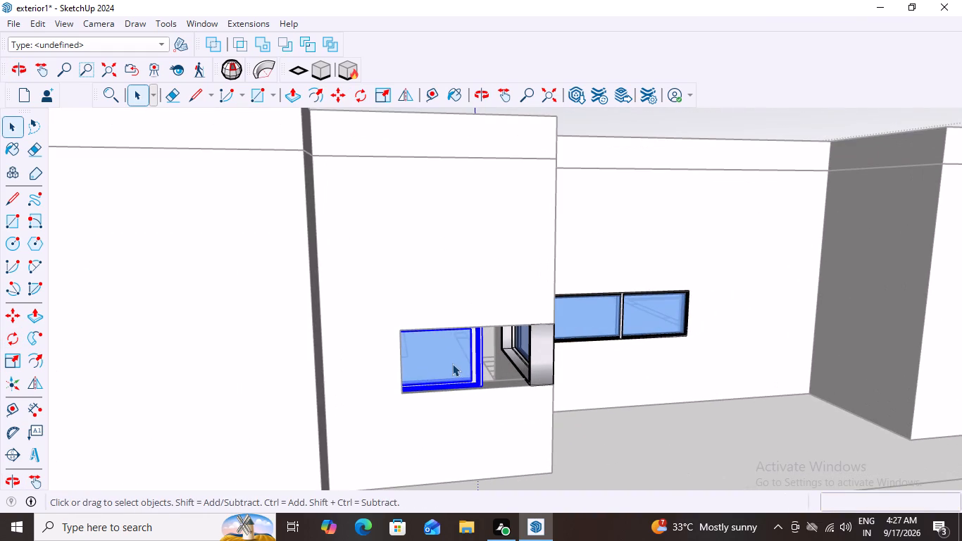
click(452, 363)
key(m)
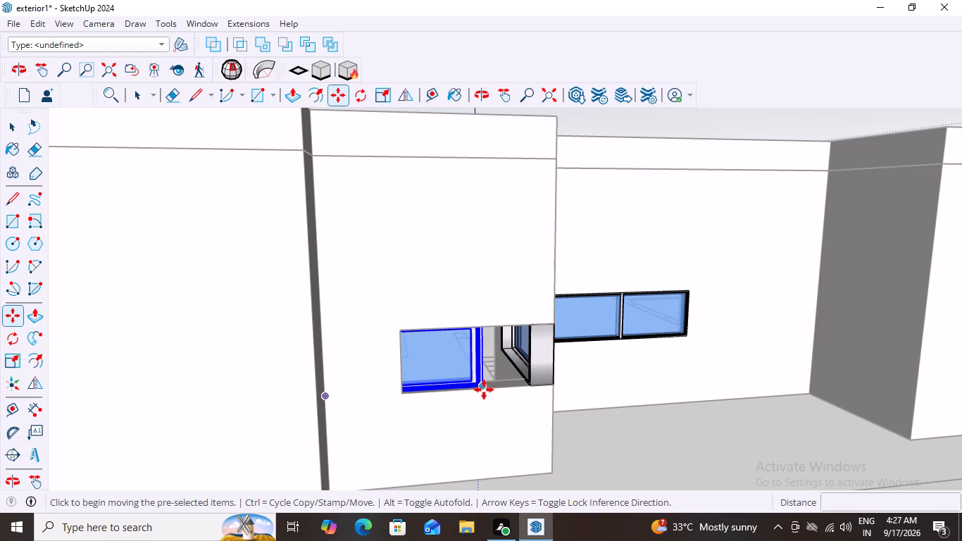
click(484, 386)
scroll(596, 440, down, 2)
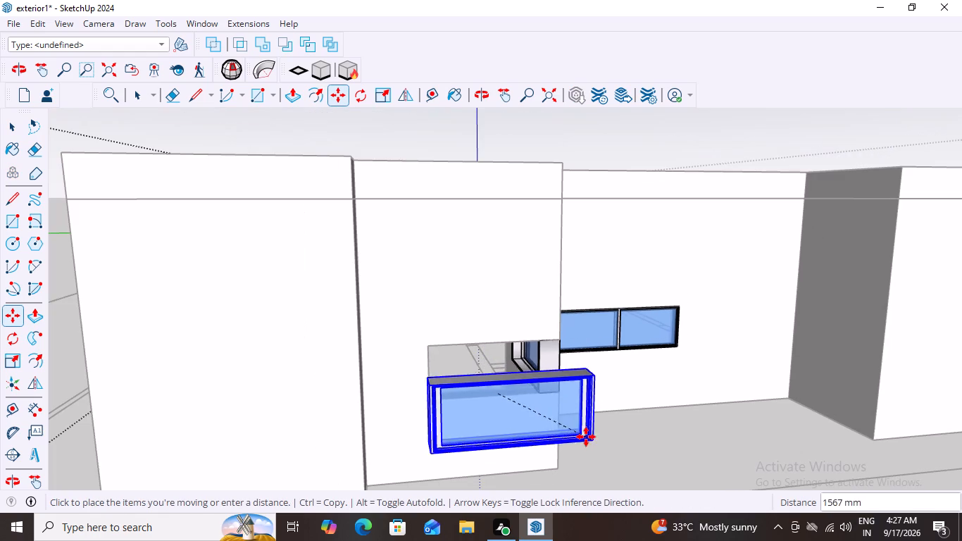
scroll(563, 392, up, 8)
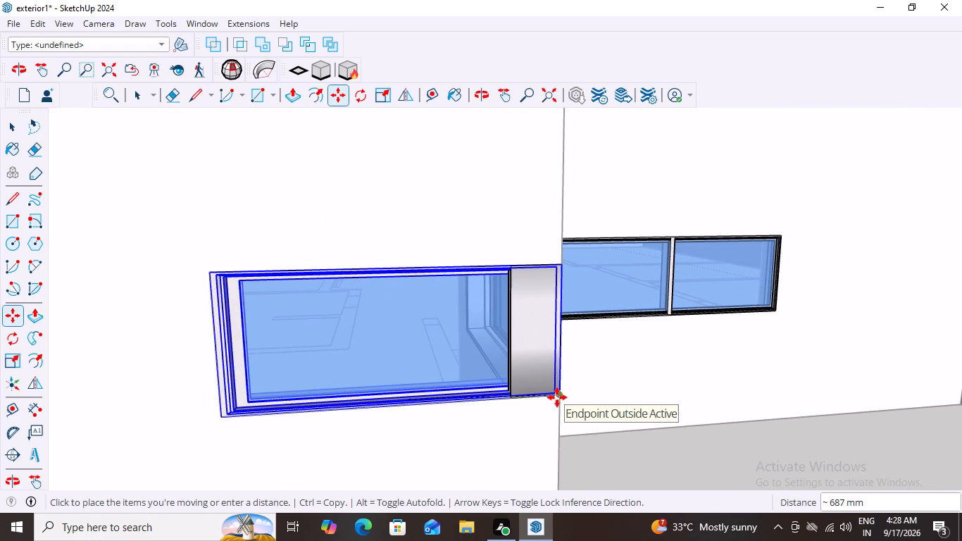
scroll(556, 397, up, 7)
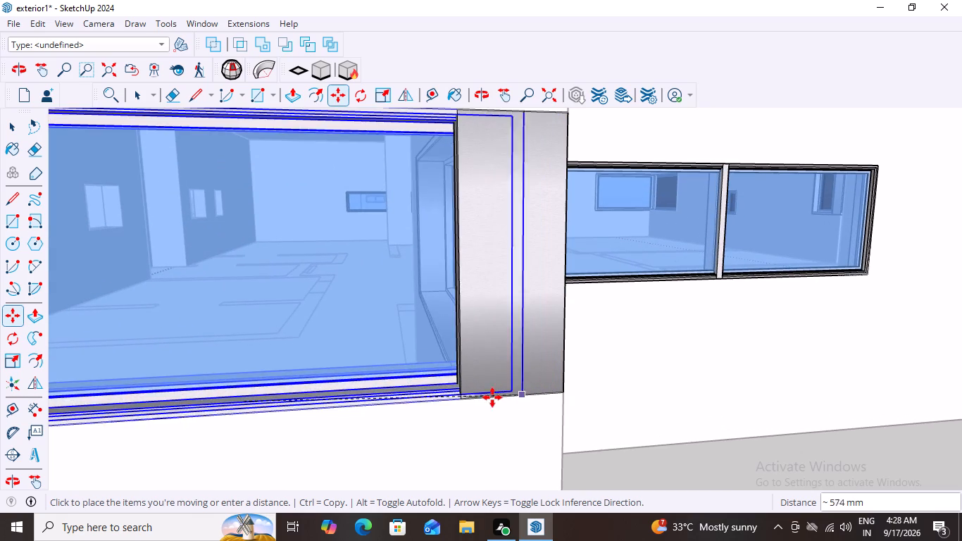
click(564, 391)
right_click(564, 391)
key(space)
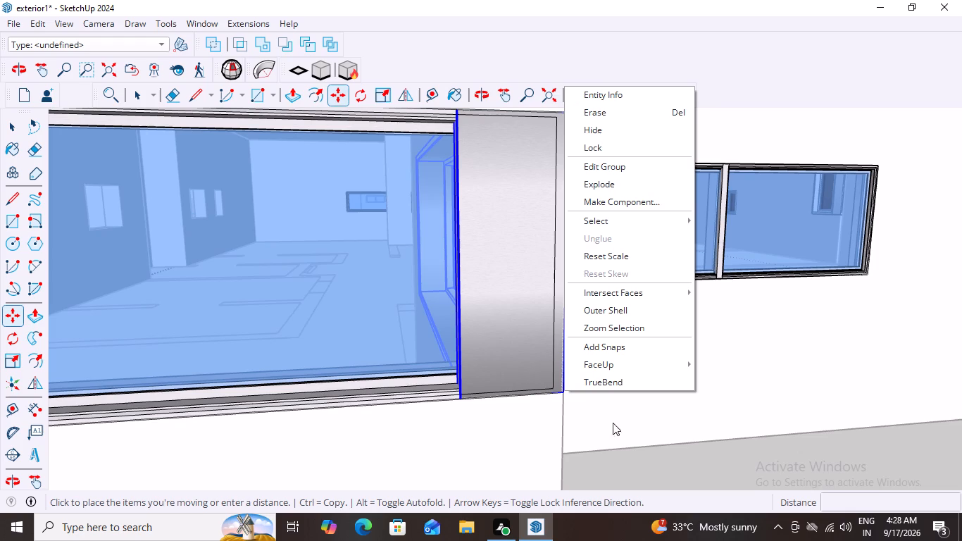
scroll(622, 421, down, 5)
click(678, 54)
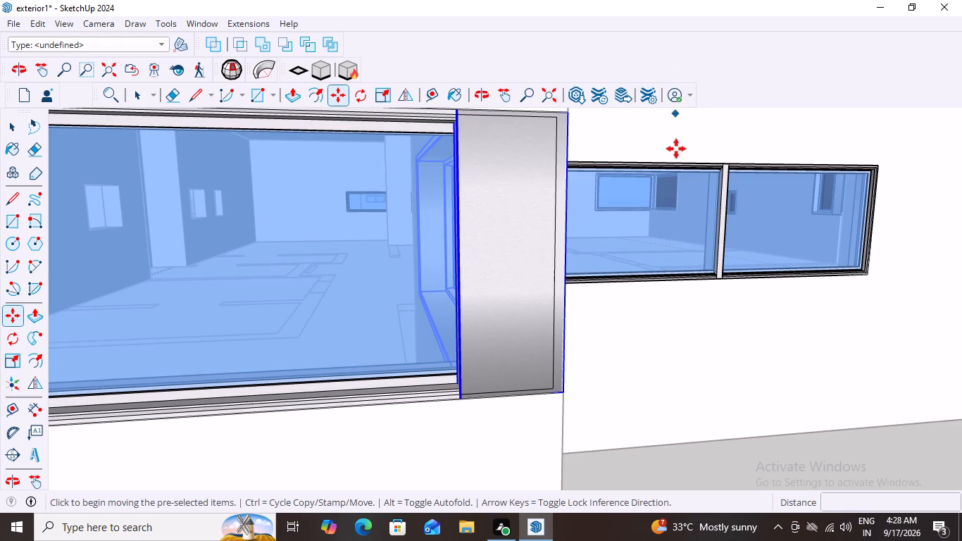
scroll(631, 360, down, 6)
key(space)
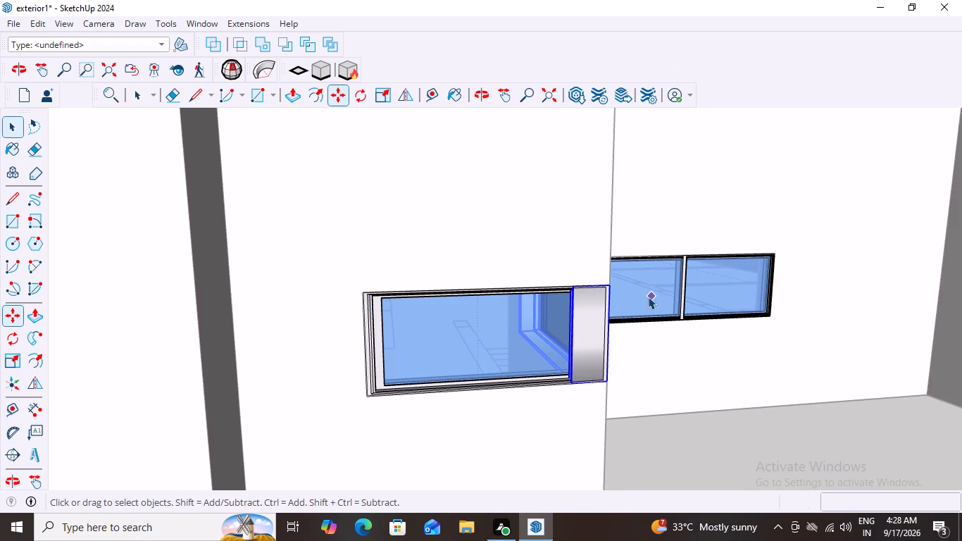
scroll(623, 304, down, 8)
scroll(563, 395, down, 4)
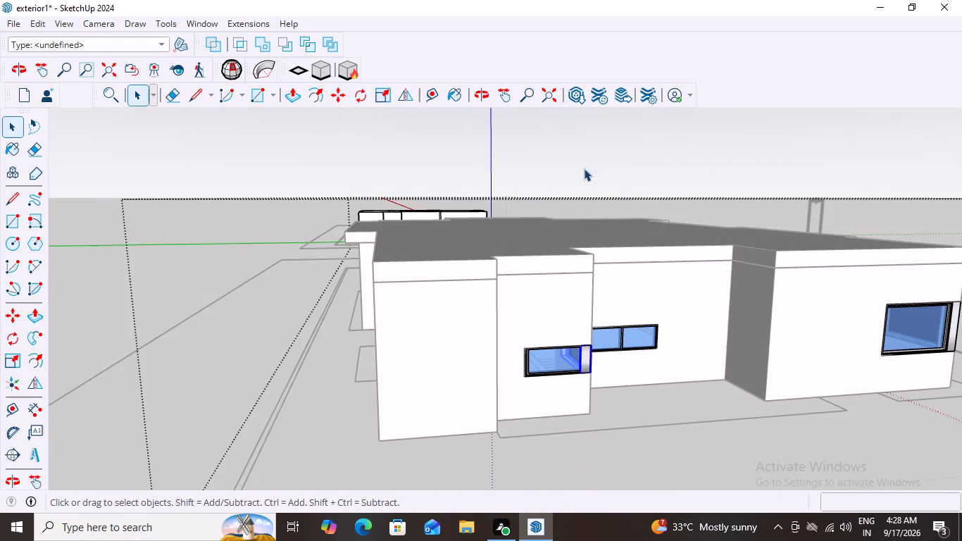
click(589, 144)
Examine the filled corner opening from outside, and the roofed house's other long side with its row of small window openings.
scroll(584, 393, up, 6)
middle_drag(586, 387, 498, 404)
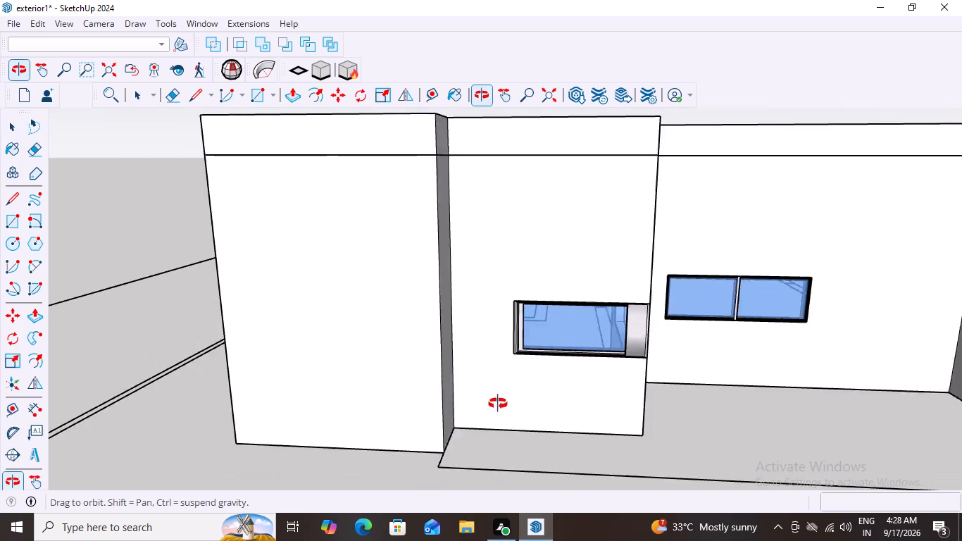
middle_drag(498, 404, 414, 402)
middle_drag(783, 380, 658, 380)
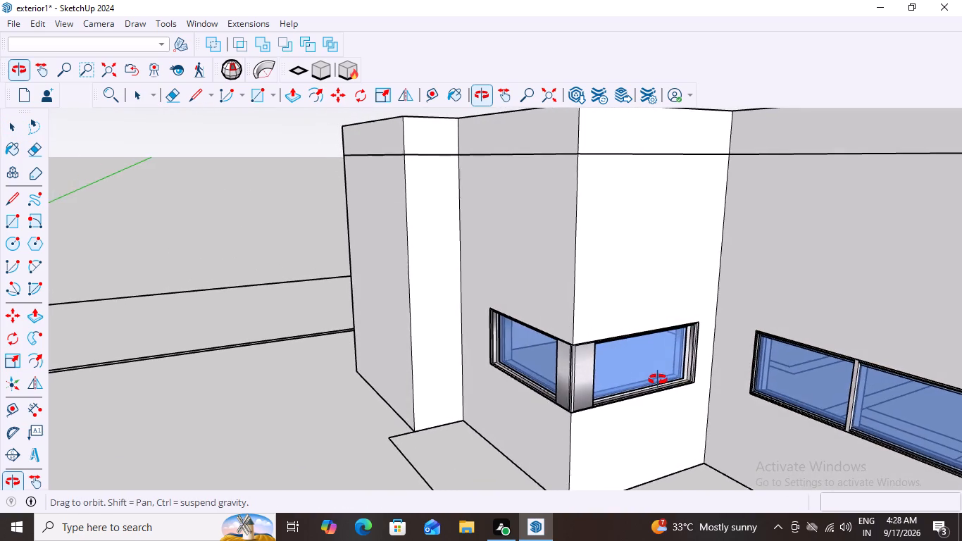
middle_drag(658, 380, 694, 385)
scroll(696, 385, down, 16)
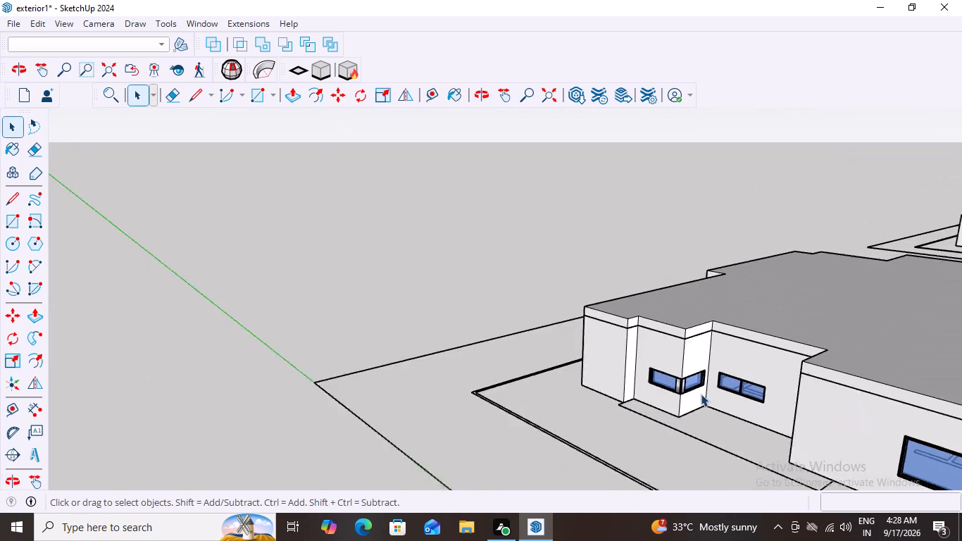
scroll(701, 394, down, 9)
middle_drag(660, 428, 776, 466)
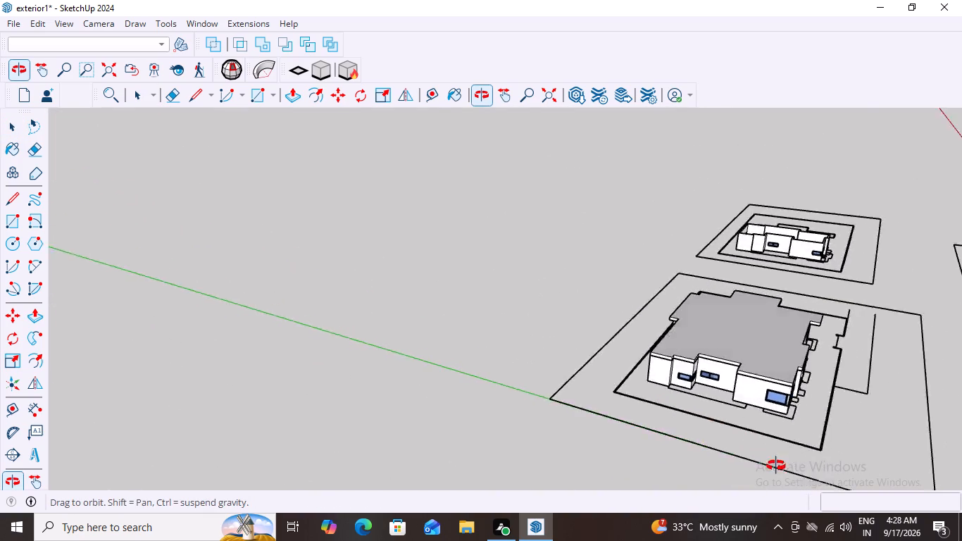
middle_drag(776, 466, 862, 459)
middle_drag(515, 311, 816, 383)
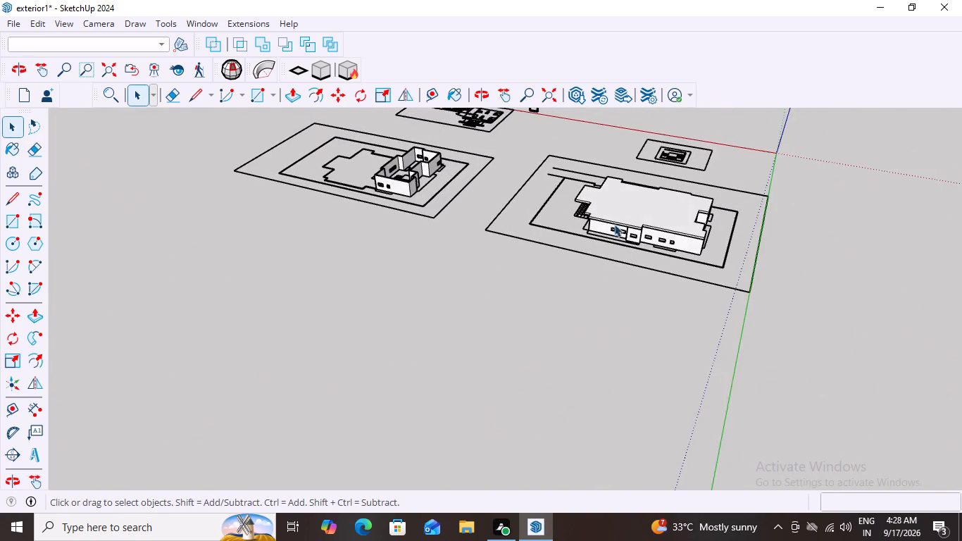
scroll(604, 206, up, 7)
middle_drag(666, 251, 747, 275)
scroll(747, 275, up, 1)
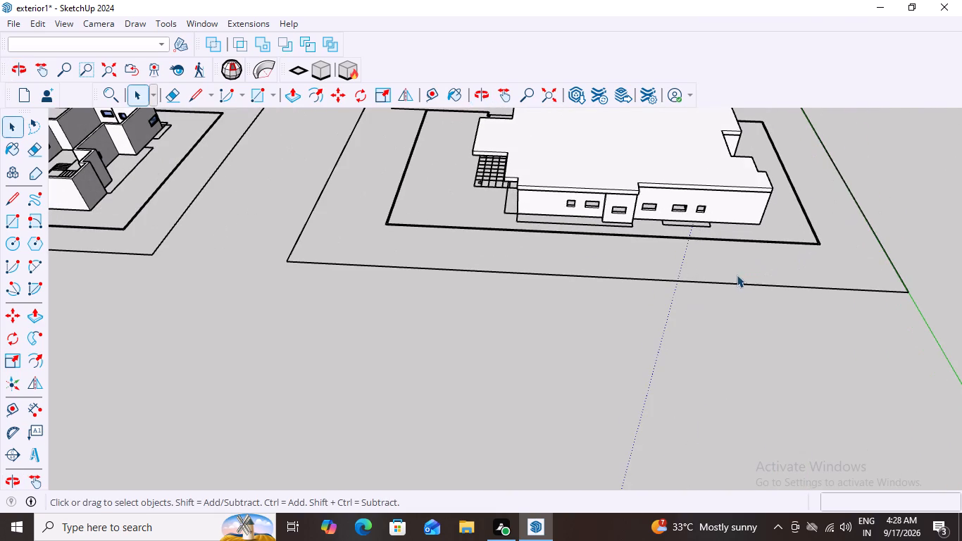
scroll(632, 202, up, 15)
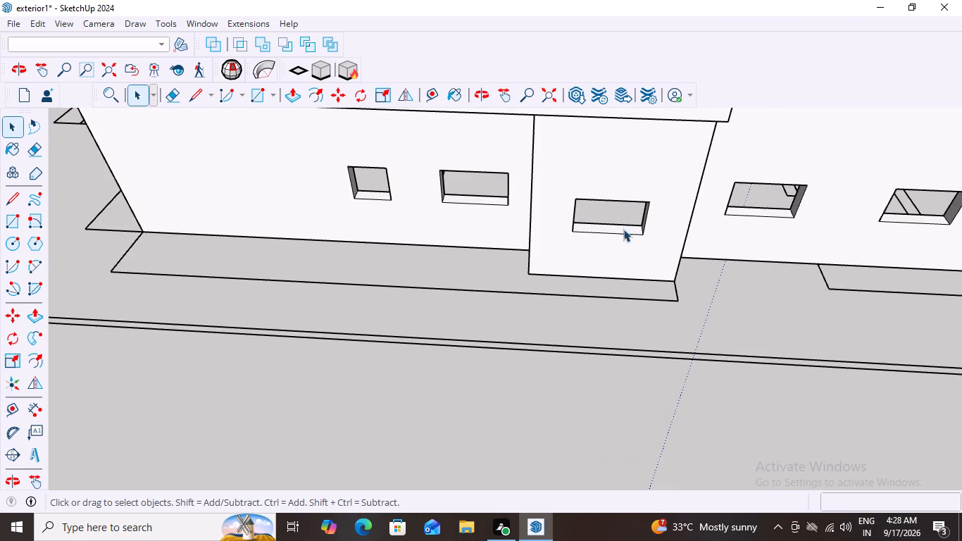
scroll(625, 237, down, 8)
middle_drag(729, 218, 718, 149)
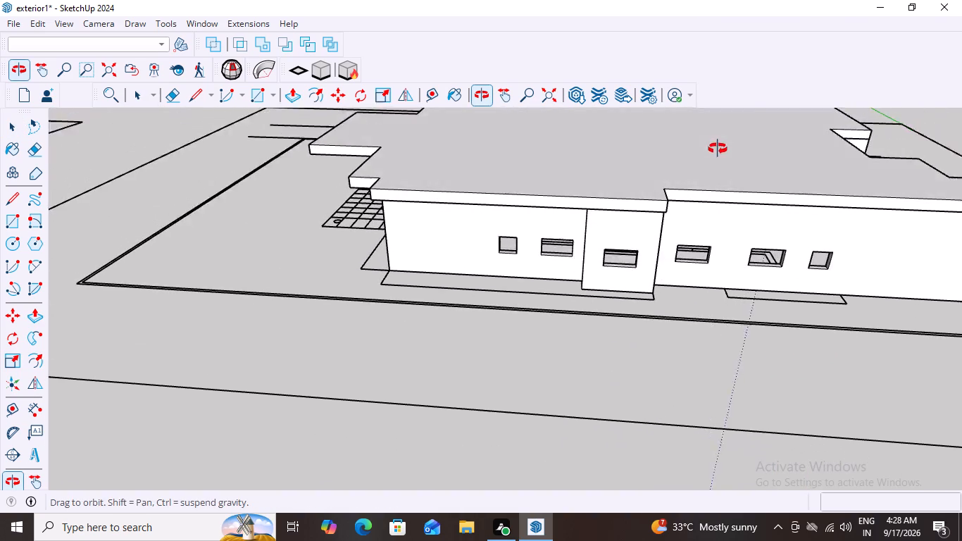
middle_drag(718, 149, 716, 137)
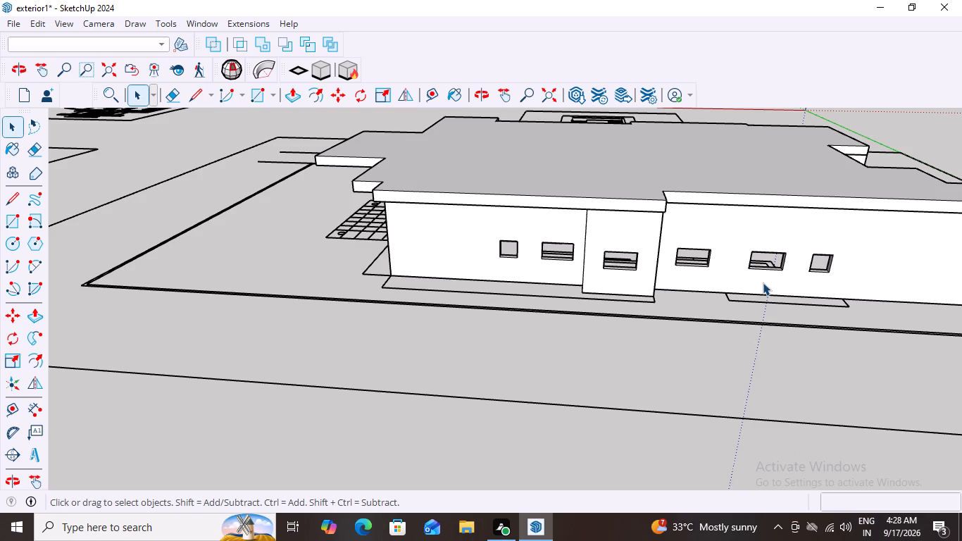
scroll(780, 276, down, 16)
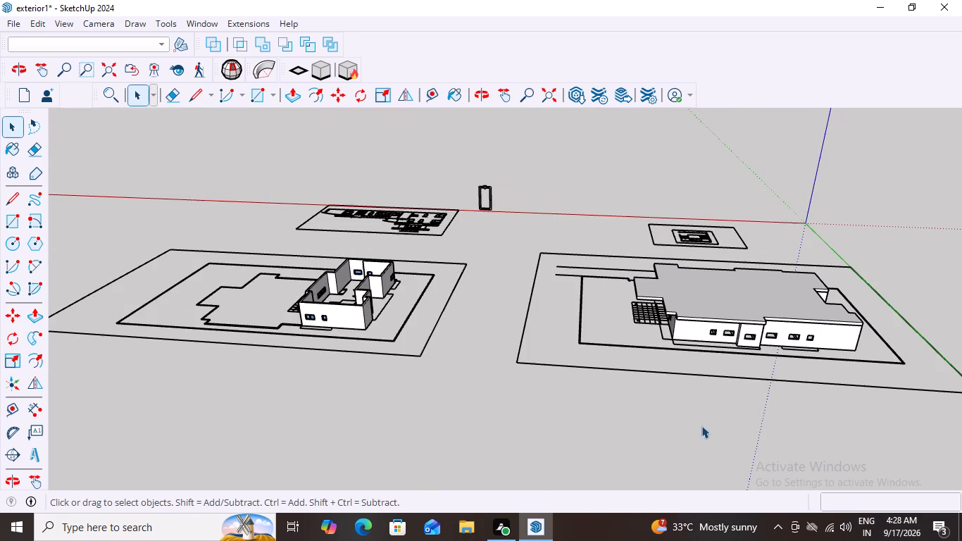
Open the roofless building's nested wall group for editing, down to the level of its two-pane window.
scroll(313, 340, up, 14)
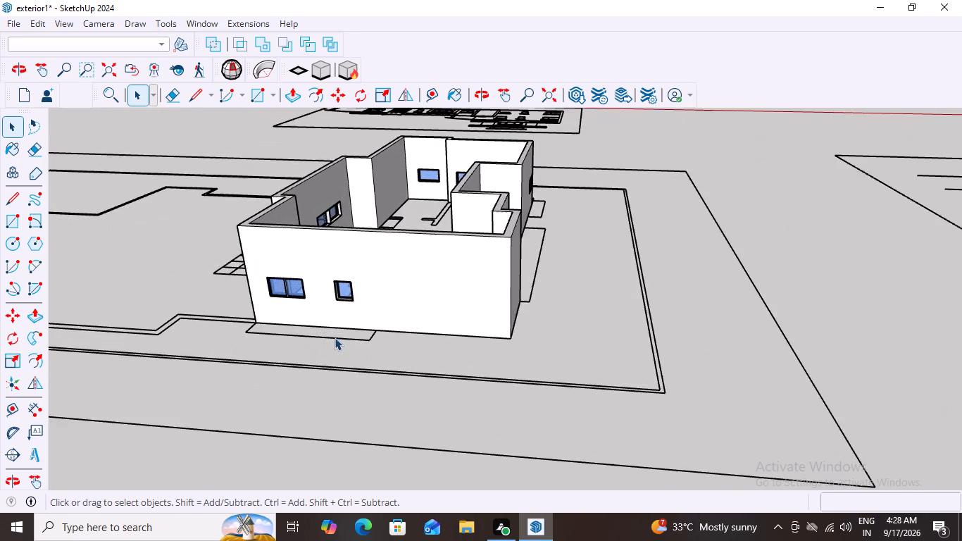
scroll(318, 330, up, 4)
scroll(356, 278, up, 4)
scroll(374, 331, down, 2)
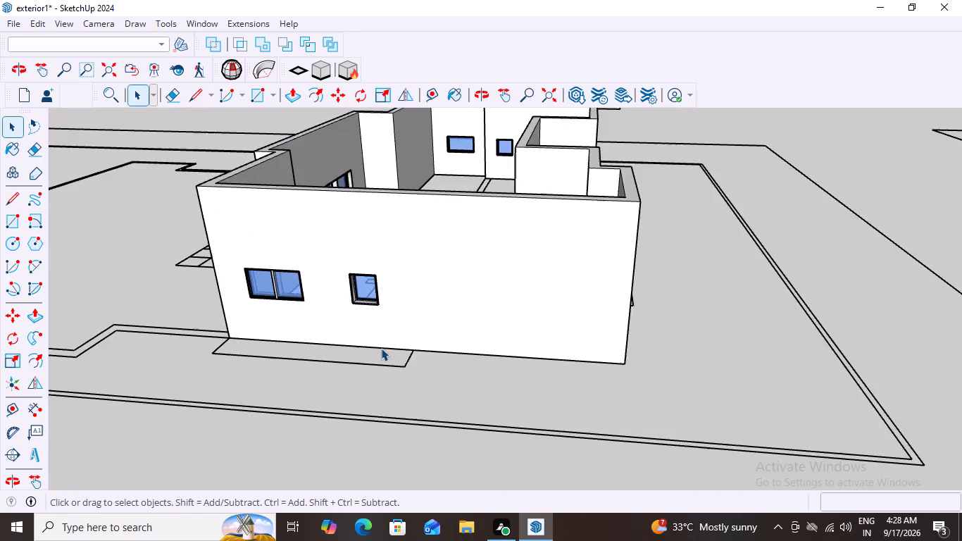
scroll(381, 348, down, 6)
middle_drag(373, 392, 443, 373)
scroll(366, 313, up, 5)
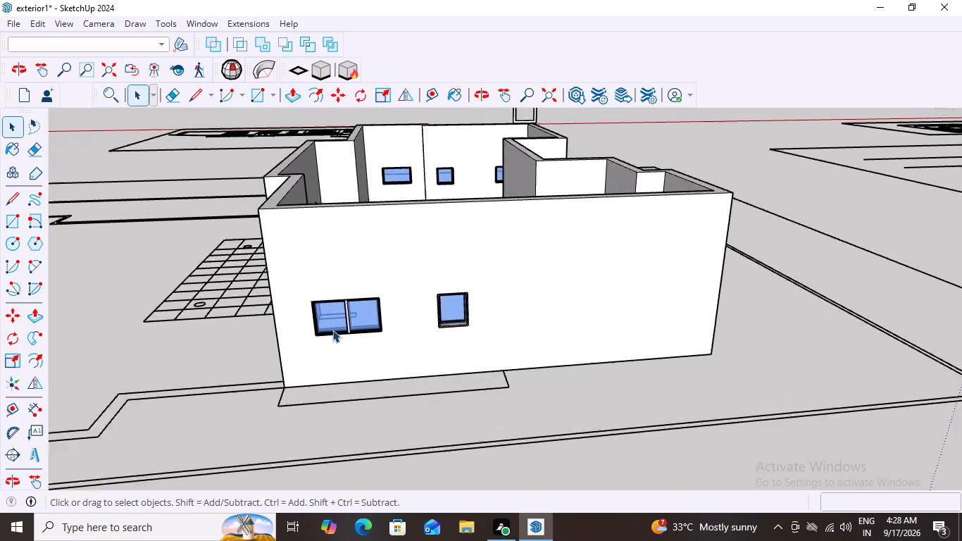
scroll(332, 330, up, 5)
click(360, 306)
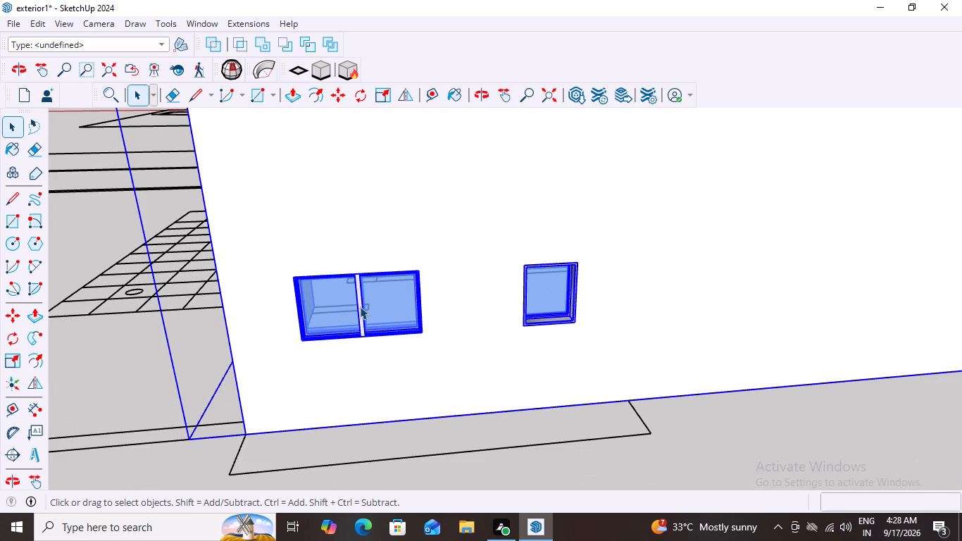
click(339, 310)
click(339, 310)
click(339, 310)
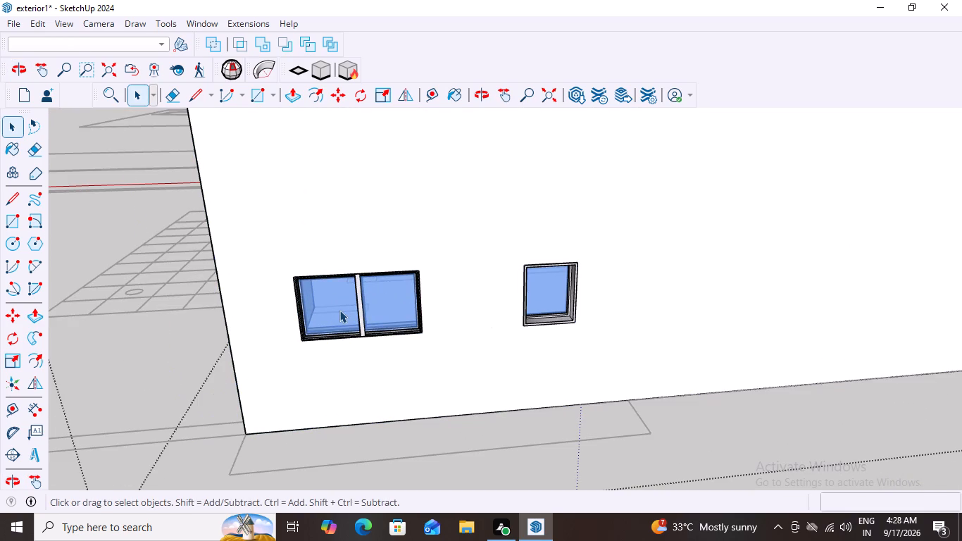
double_click(339, 310)
click(339, 310)
click(339, 310)
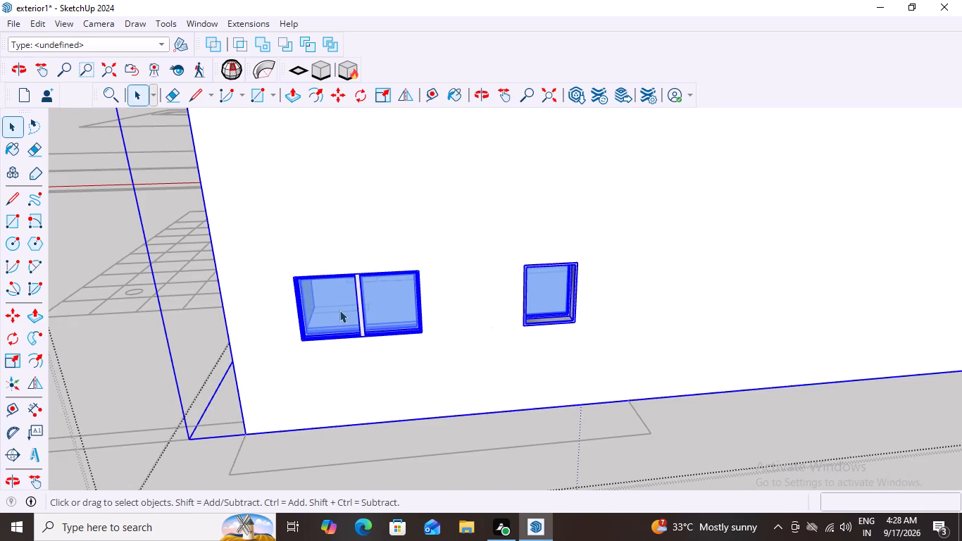
click(339, 310)
double_click(335, 316)
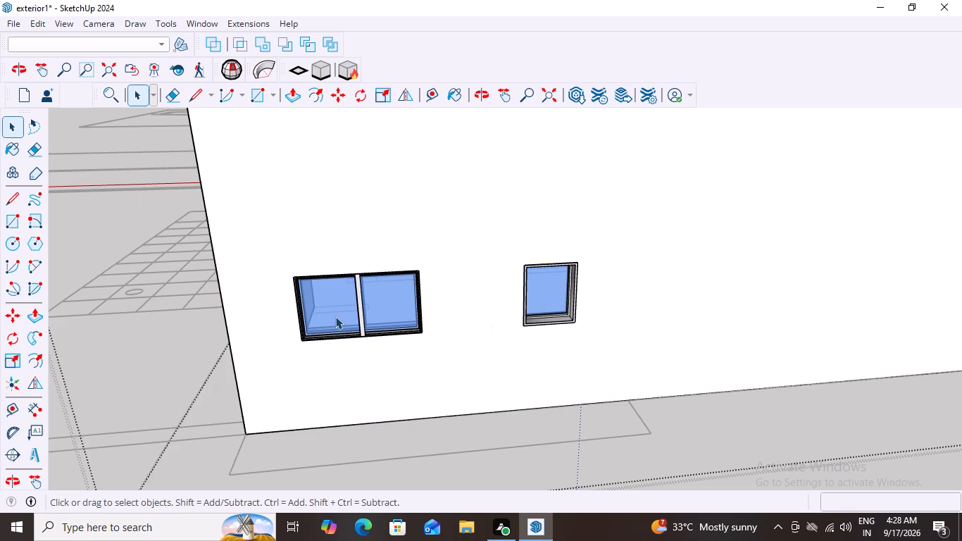
click(335, 316)
click(335, 316)
scroll(335, 316, down, 5)
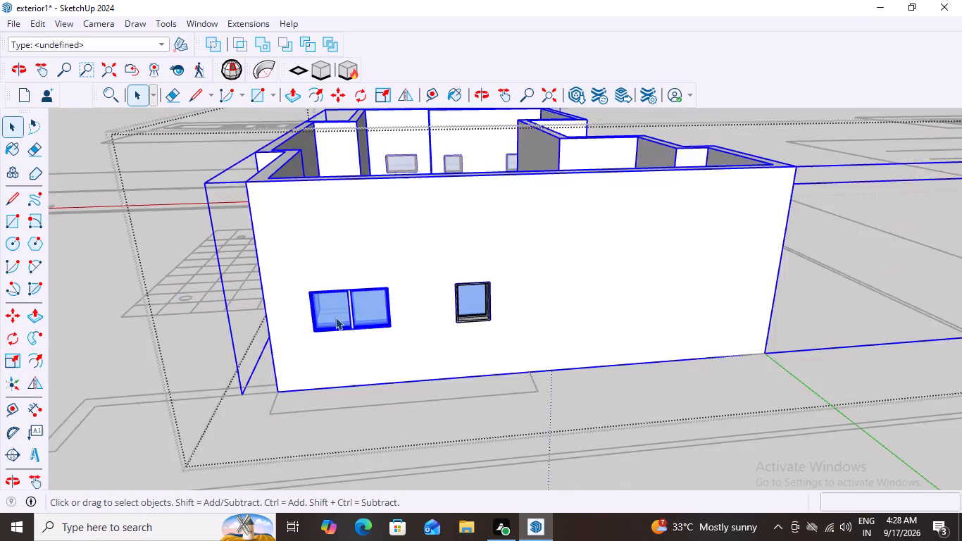
scroll(335, 317, down, 20)
scroll(311, 379, up, 3)
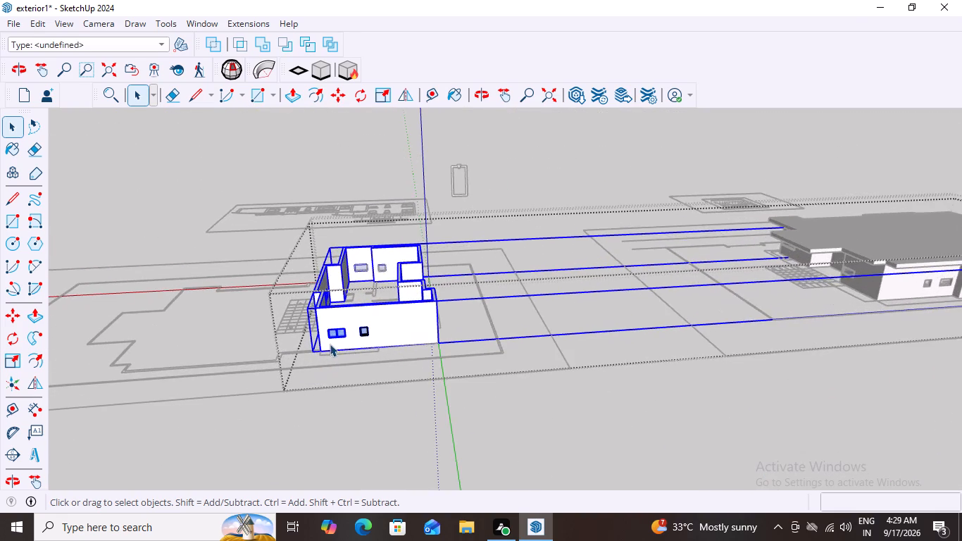
scroll(330, 344, up, 12)
double_click(337, 310)
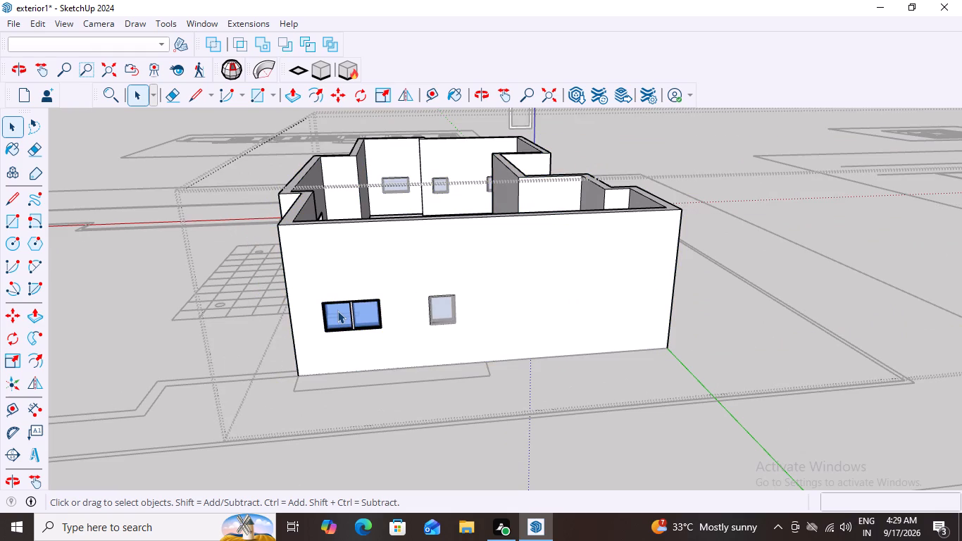
Copy the roofless building's two-pane window by its lower corner about 51978 mm into the roofed house's opening just beyond the projecting bay.
click(337, 311)
scroll(346, 329, up, 11)
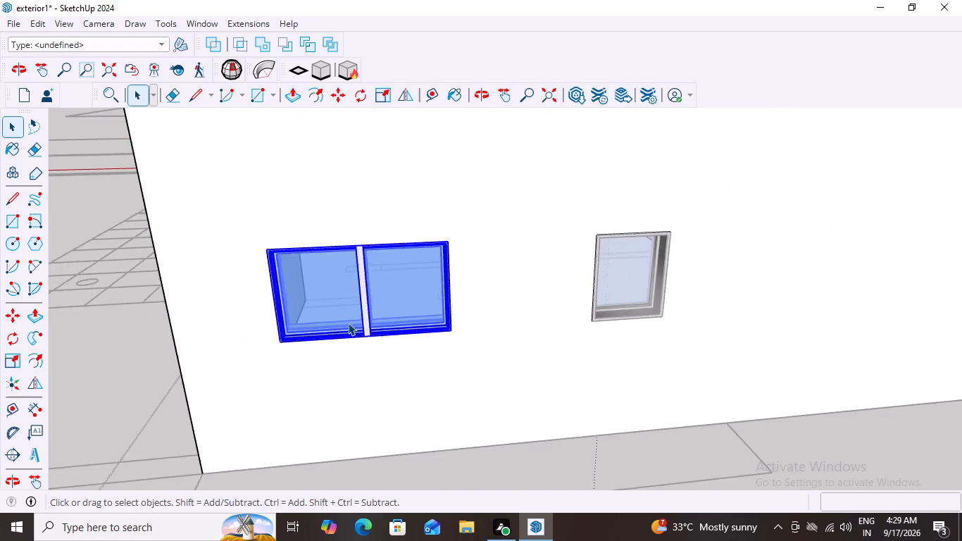
scroll(348, 323, up, 1)
scroll(325, 389, up, 3)
key(m)
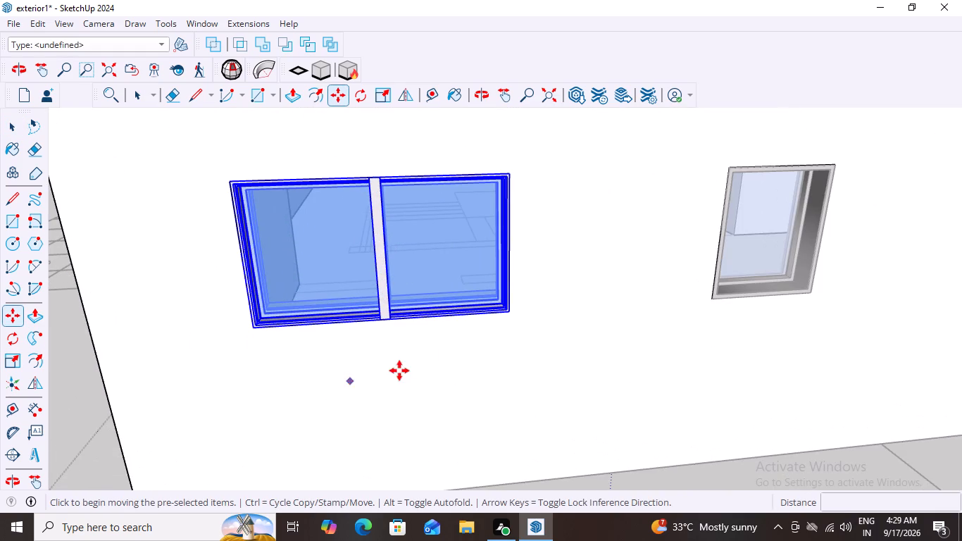
click(512, 313)
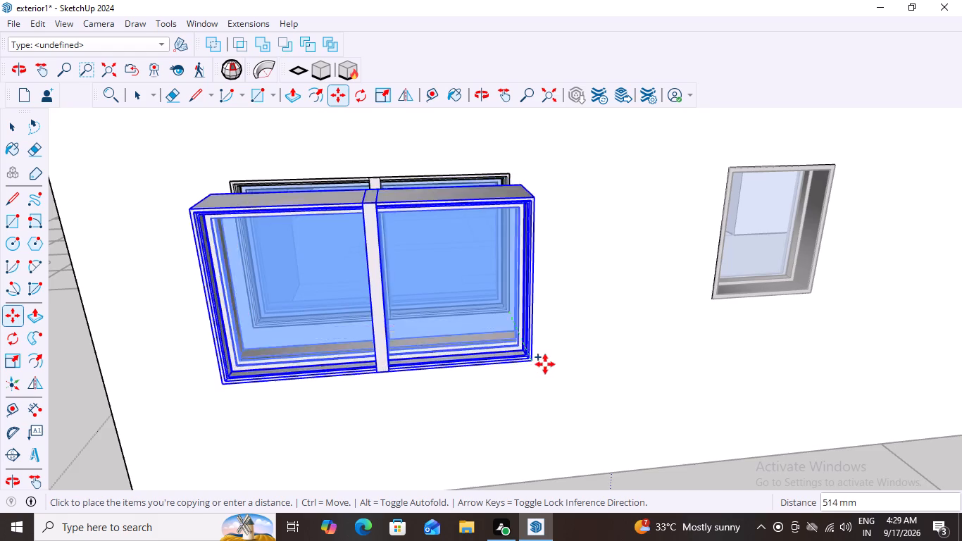
scroll(548, 364, down, 3)
scroll(537, 366, down, 20)
scroll(537, 366, down, 3)
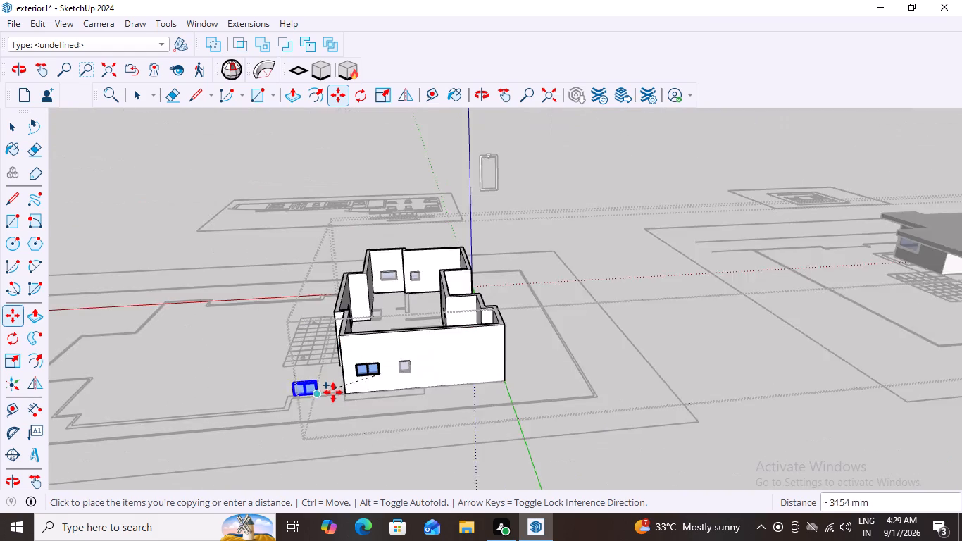
scroll(333, 392, down, 13)
scroll(747, 390, up, 11)
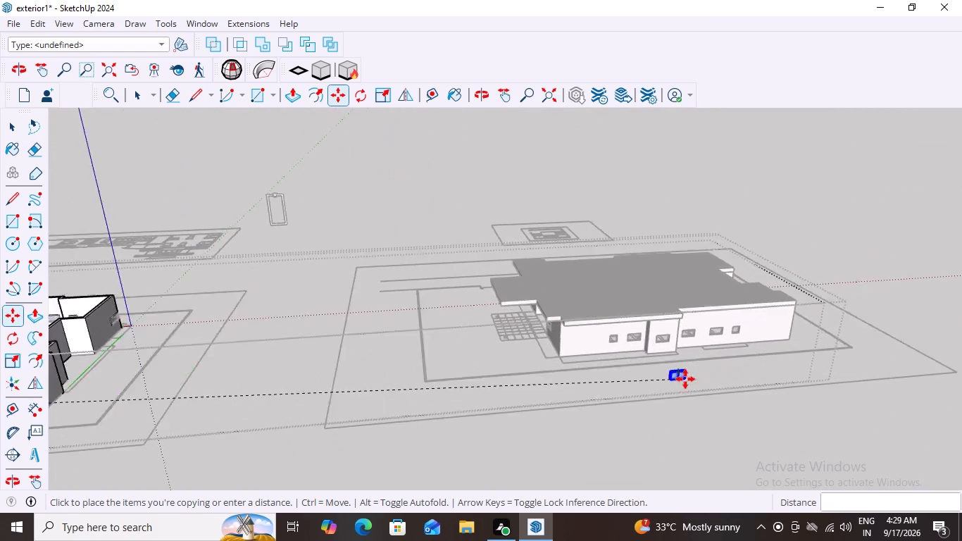
scroll(685, 379, up, 10)
scroll(764, 302, up, 8)
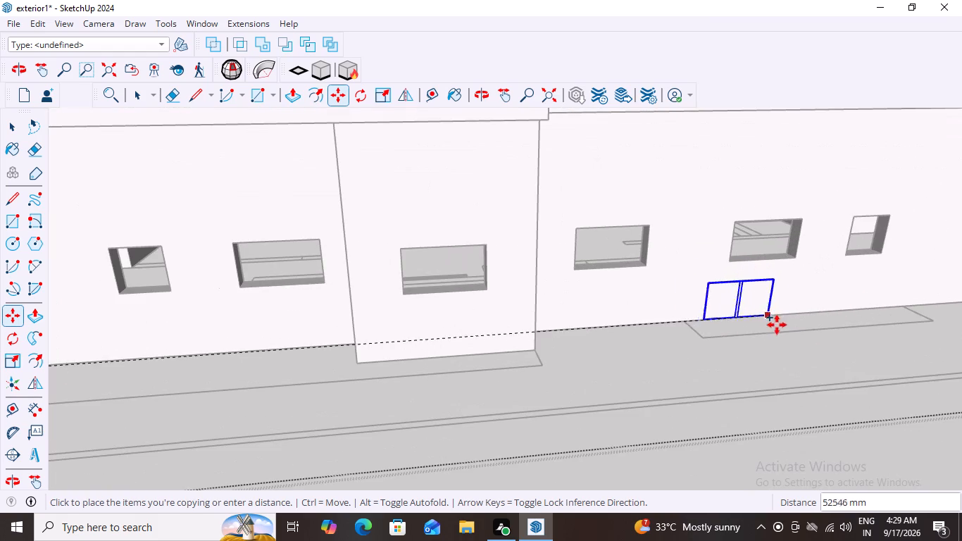
middle_drag(779, 328, 730, 330)
scroll(663, 277, up, 2)
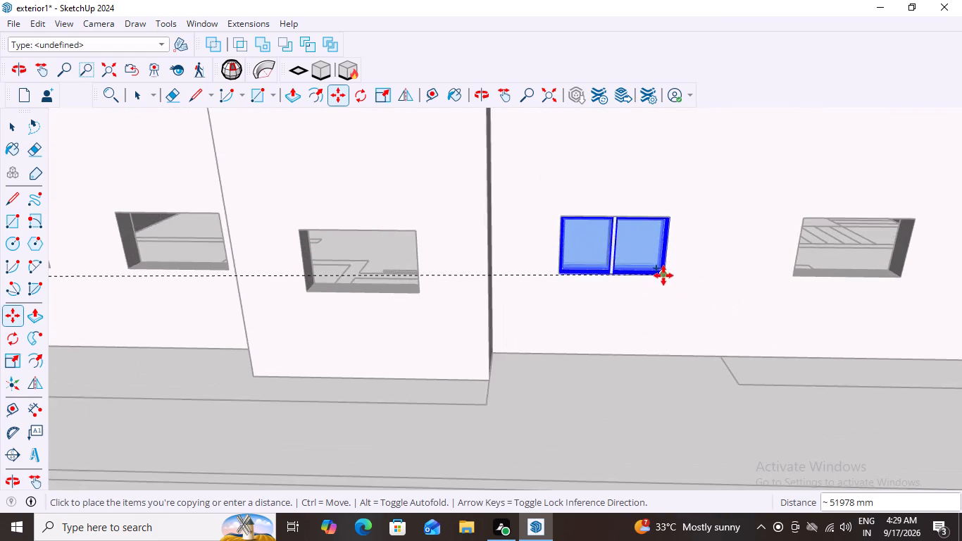
scroll(663, 275, up, 4)
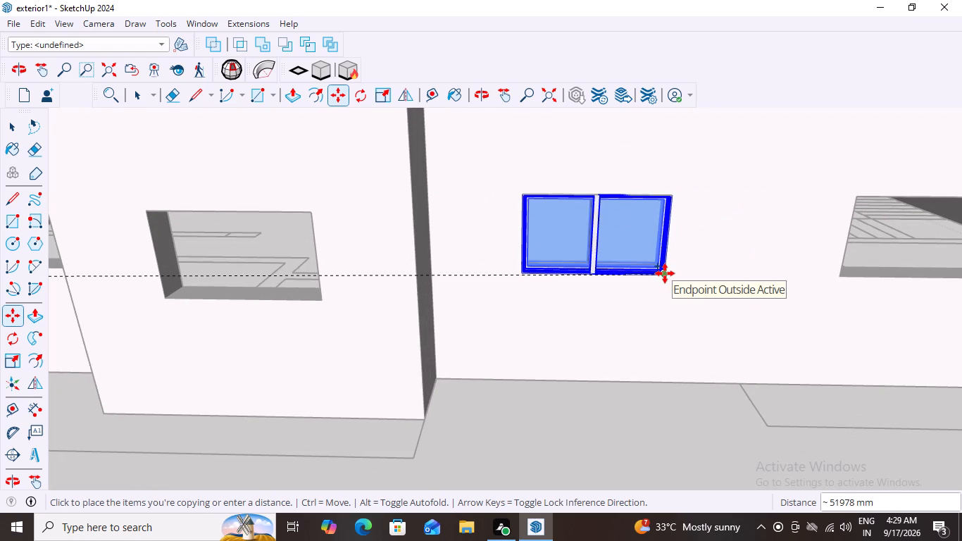
click(666, 275)
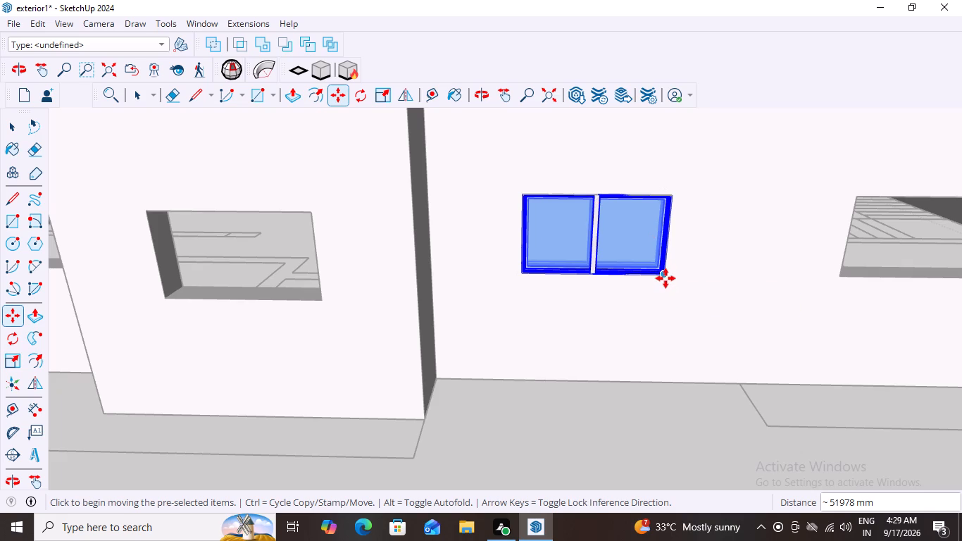
Copy the placed two-pane window by its lower corner about 2362 mm into the adjacent wide opening on the same wall.
click(666, 278)
scroll(723, 344, down, 4)
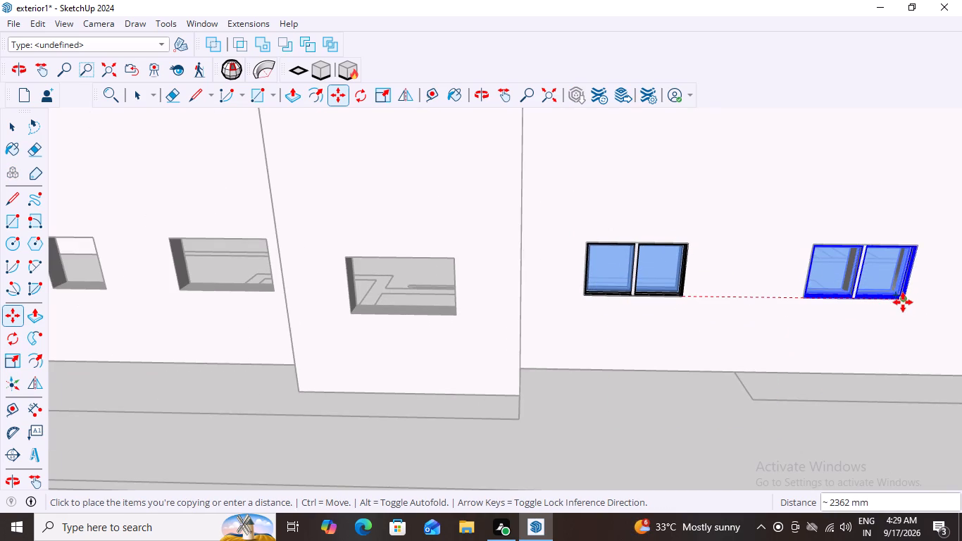
scroll(903, 302, up, 7)
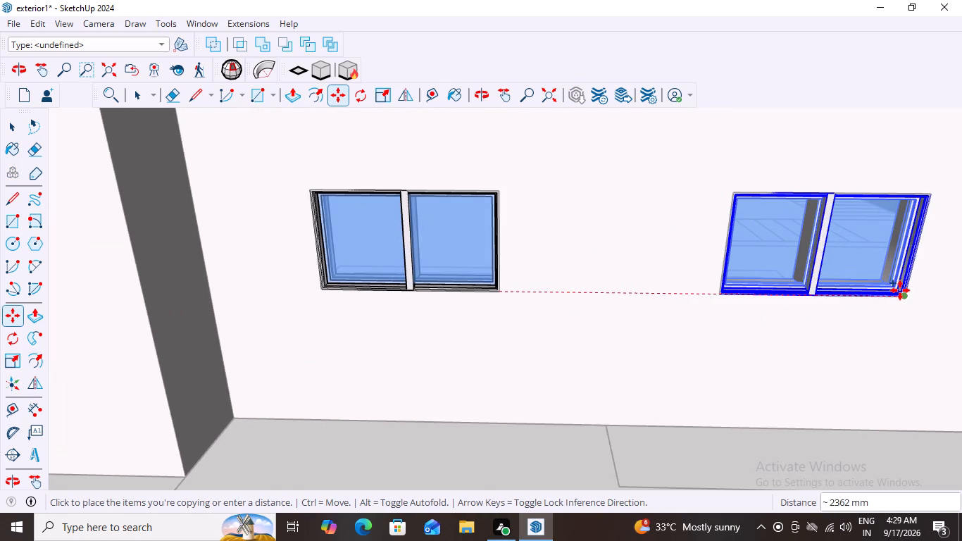
click(906, 297)
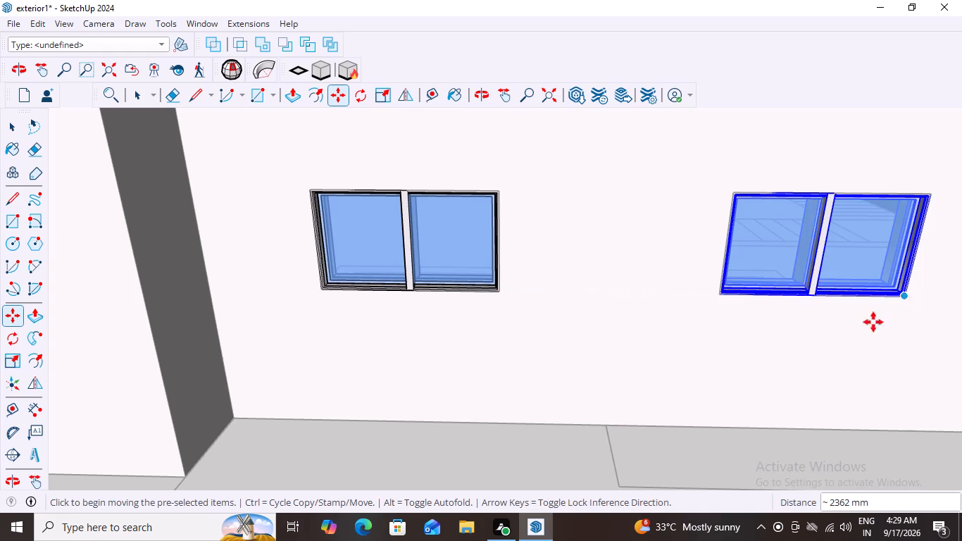
Copy the latest two-pane window by its lower corner about 4801 mm into the opening on the projecting bay.
scroll(850, 335, down, 17)
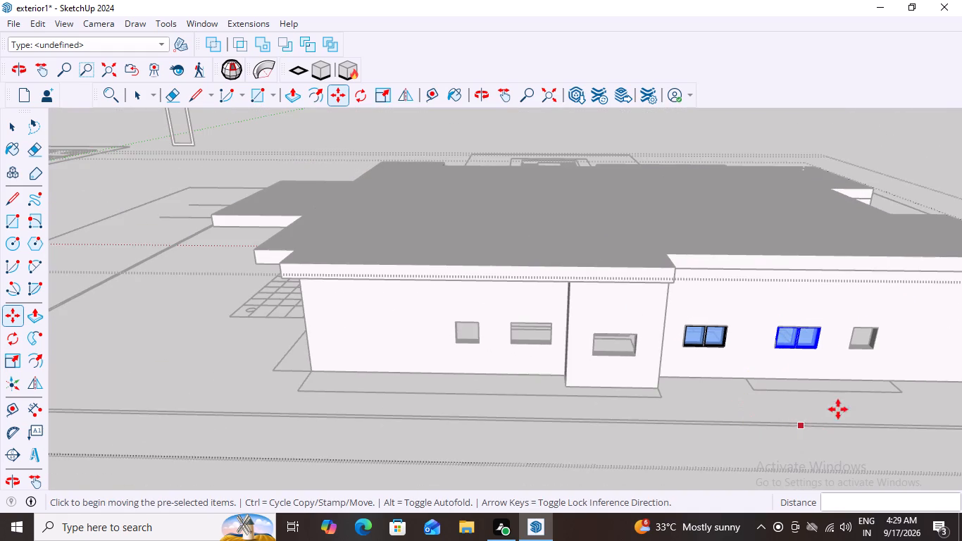
scroll(844, 375, up, 15)
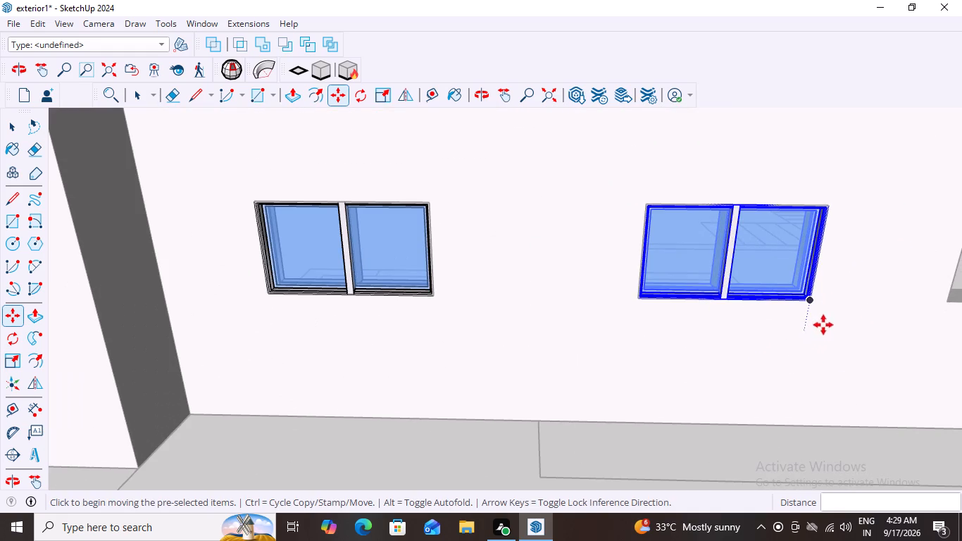
click(814, 303)
scroll(670, 363, down, 11)
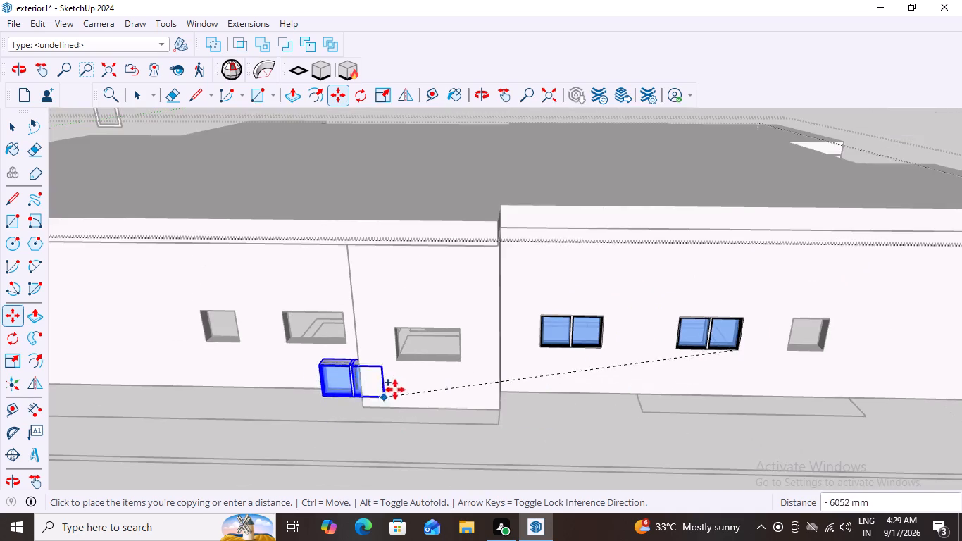
scroll(396, 388, up, 15)
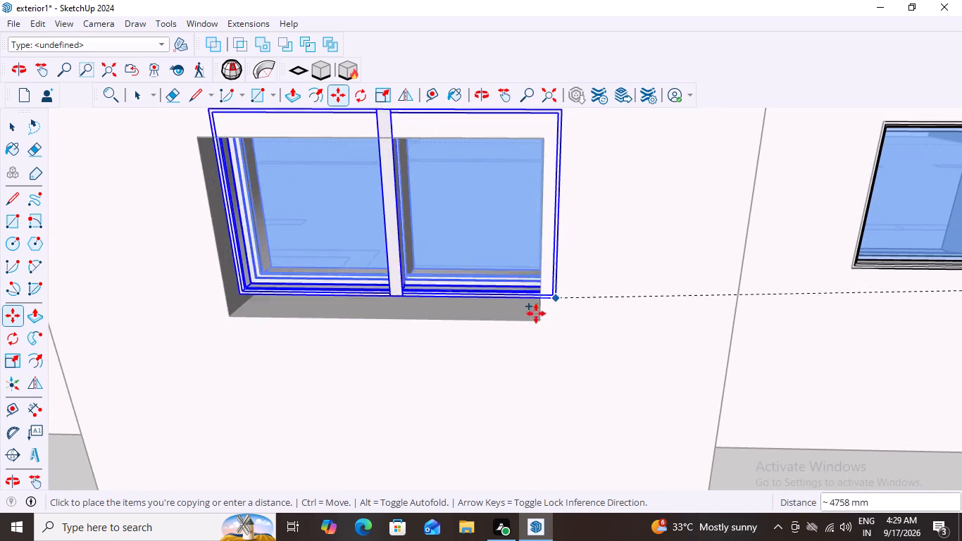
scroll(518, 323, up, 7)
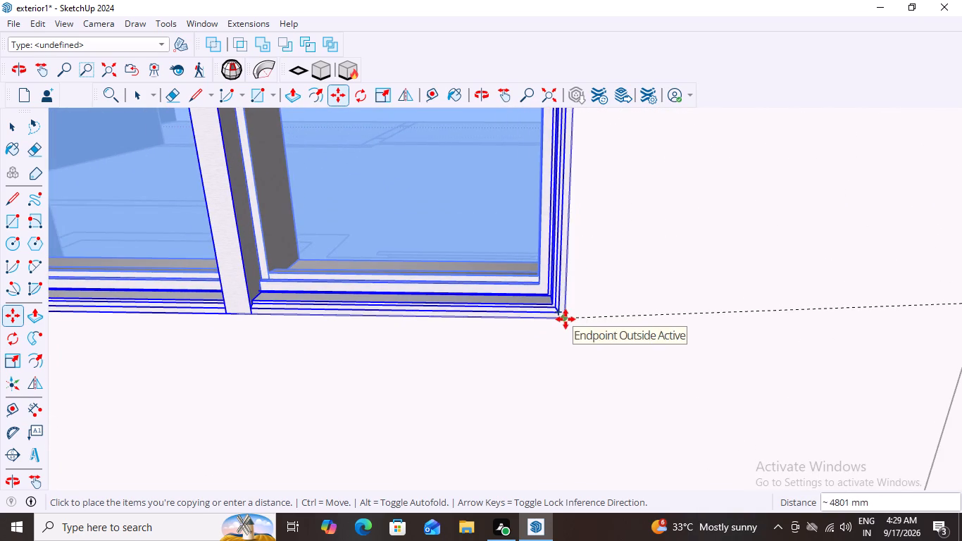
click(566, 319)
Copy the bay's two-pane window by its lower corner about 2182 mm into the wide opening on the bay's other side.
scroll(566, 320, down, 11)
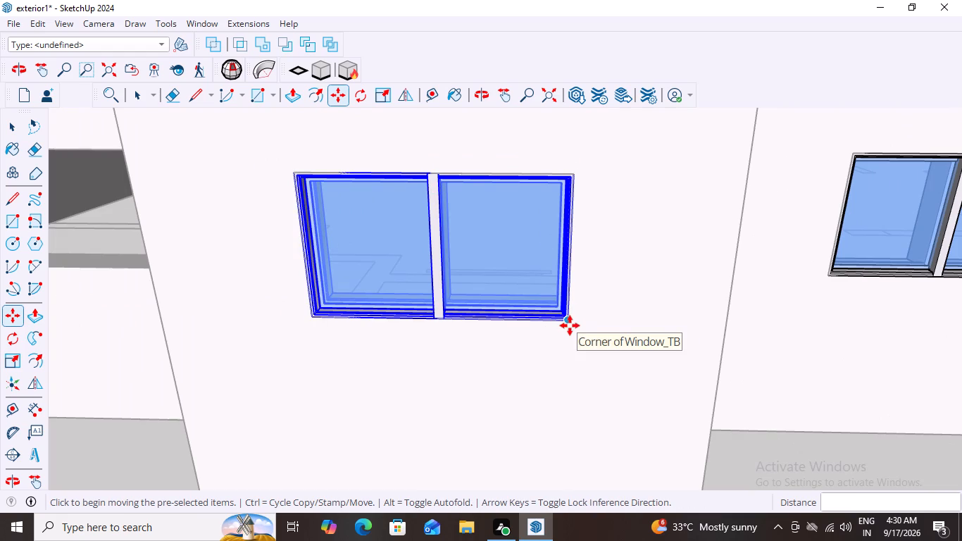
click(570, 325)
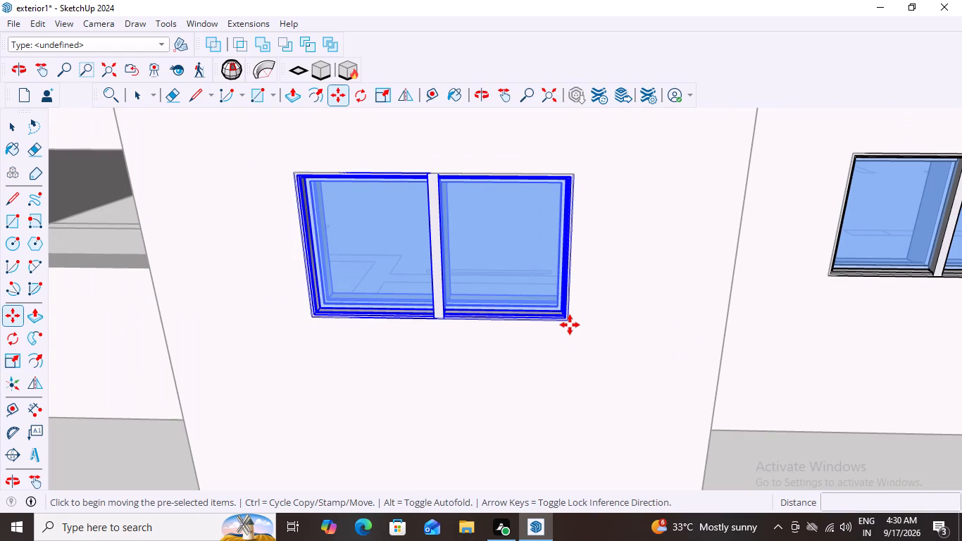
scroll(545, 335, down, 12)
scroll(271, 352, up, 3)
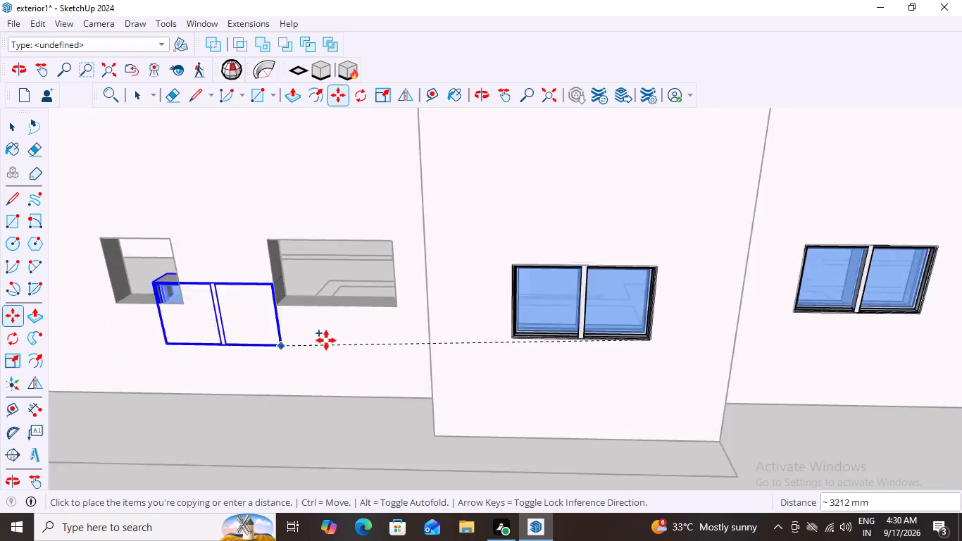
scroll(326, 340, up, 7)
scroll(339, 335, down, 13)
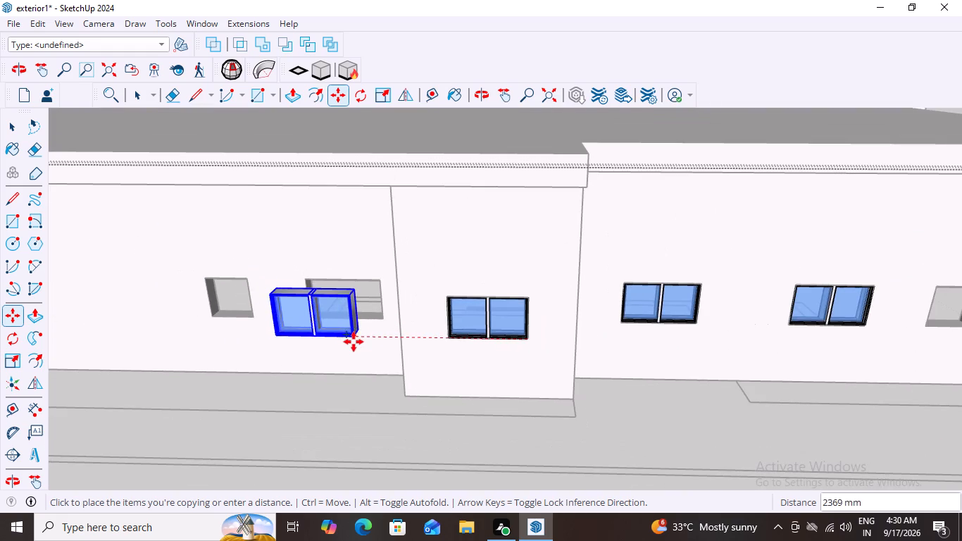
scroll(389, 342, up, 11)
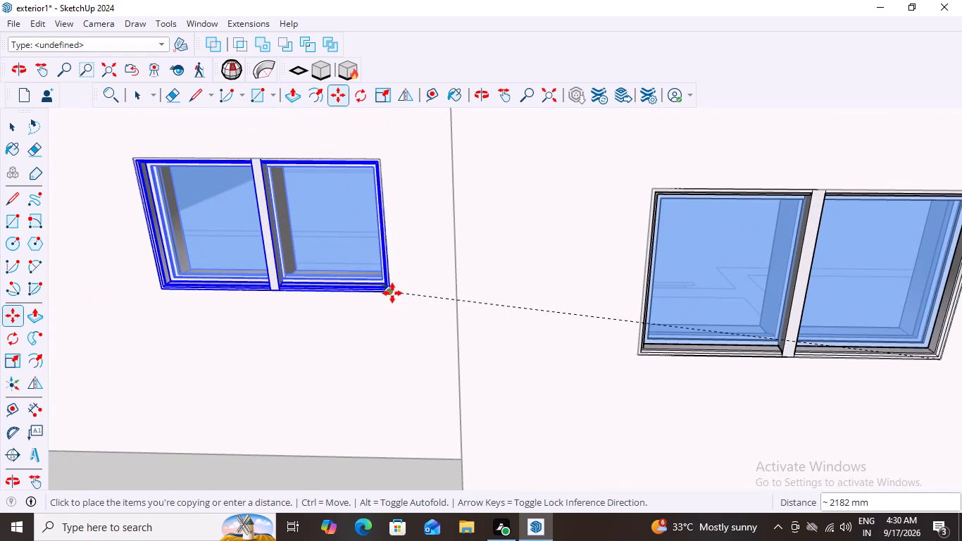
click(392, 293)
key(space)
scroll(520, 323, down, 5)
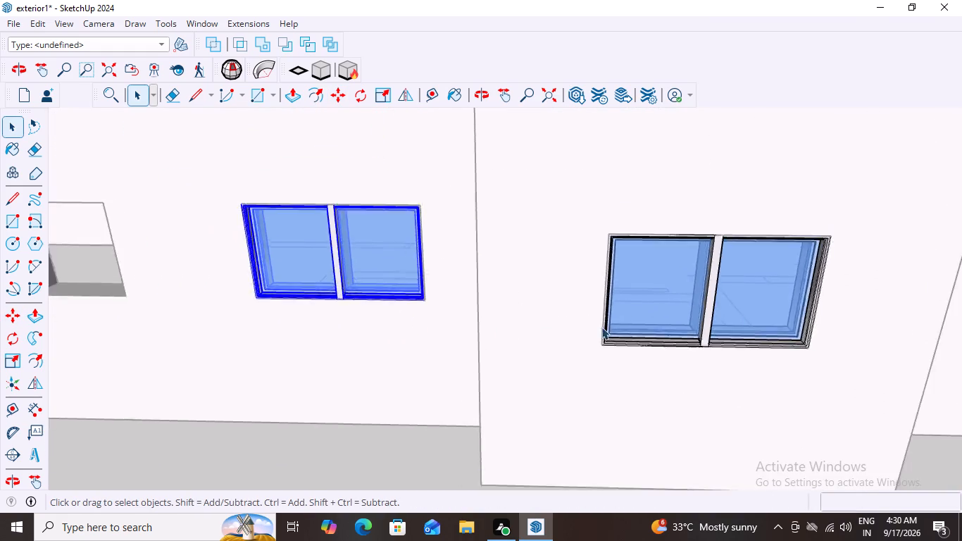
scroll(601, 327, down, 16)
scroll(585, 341, up, 8)
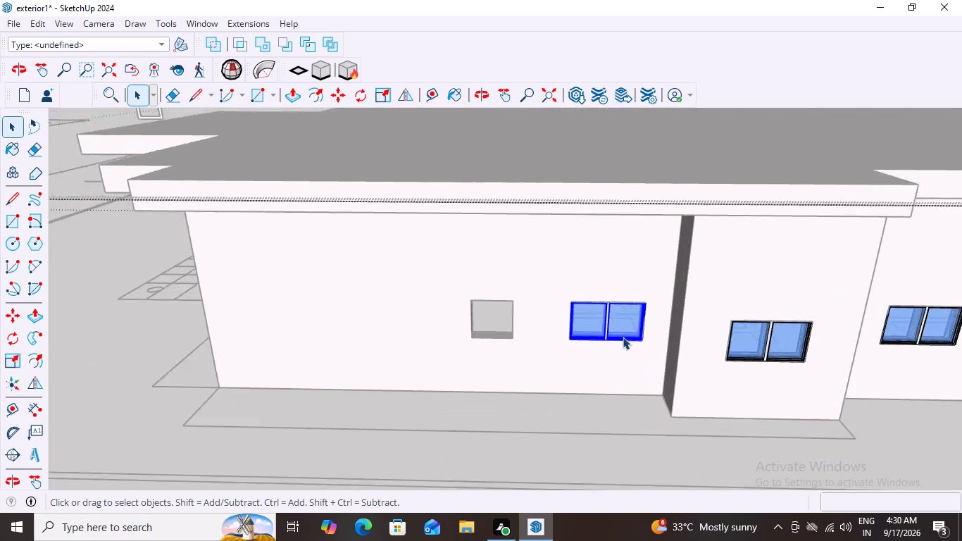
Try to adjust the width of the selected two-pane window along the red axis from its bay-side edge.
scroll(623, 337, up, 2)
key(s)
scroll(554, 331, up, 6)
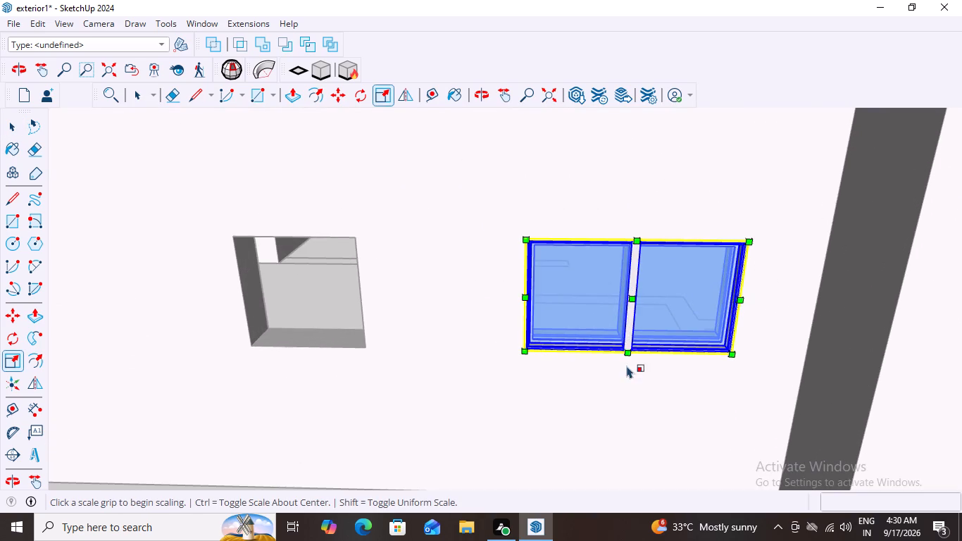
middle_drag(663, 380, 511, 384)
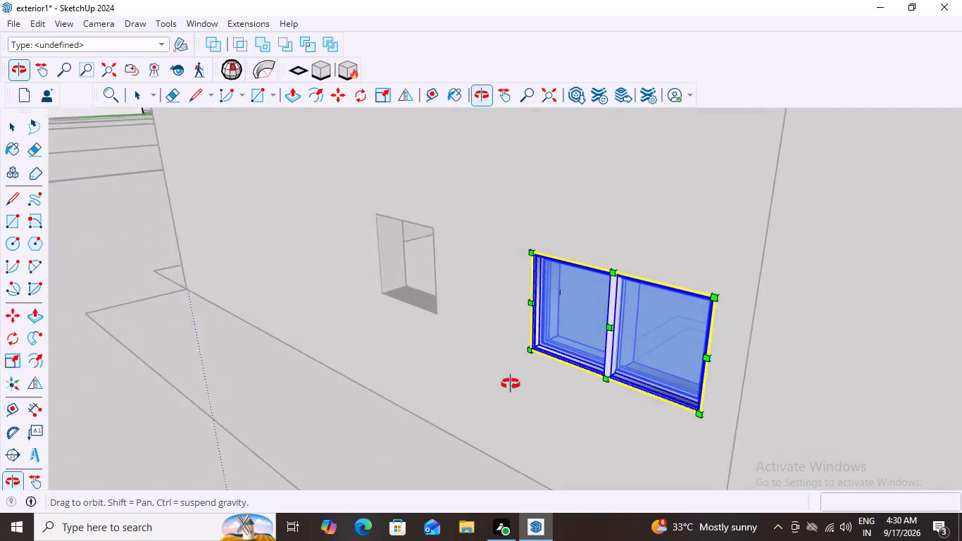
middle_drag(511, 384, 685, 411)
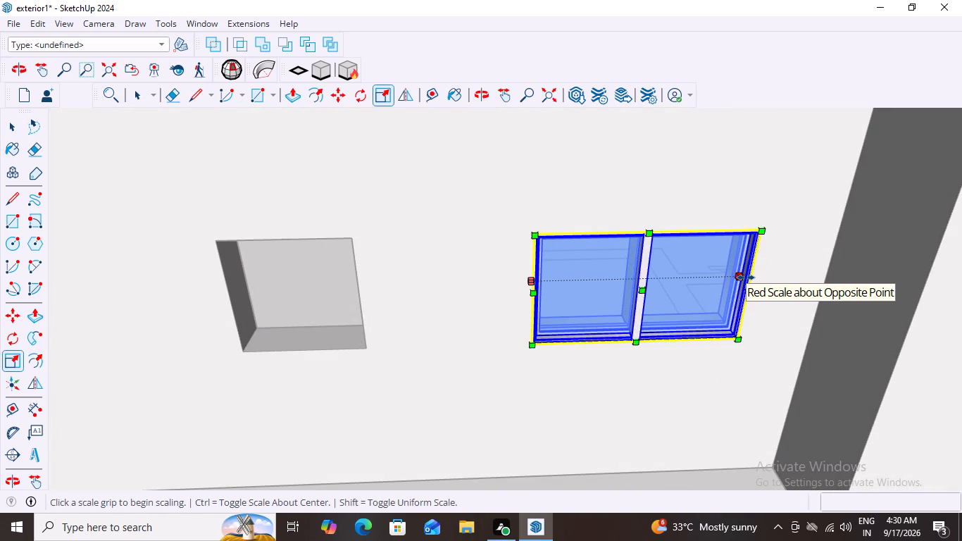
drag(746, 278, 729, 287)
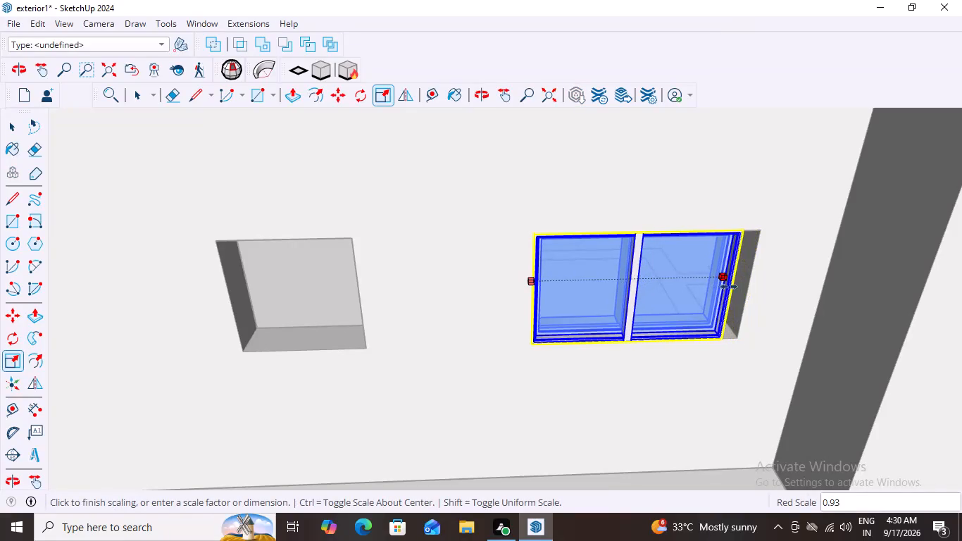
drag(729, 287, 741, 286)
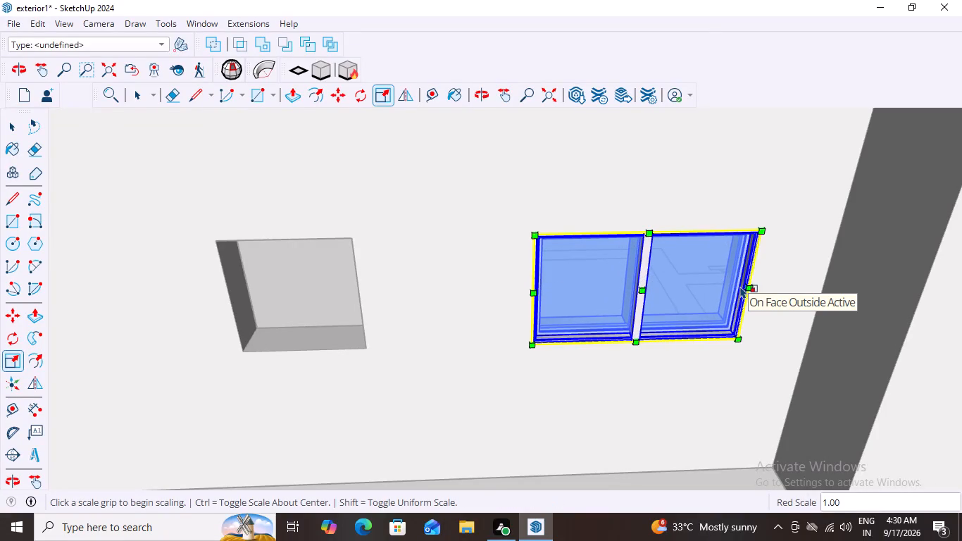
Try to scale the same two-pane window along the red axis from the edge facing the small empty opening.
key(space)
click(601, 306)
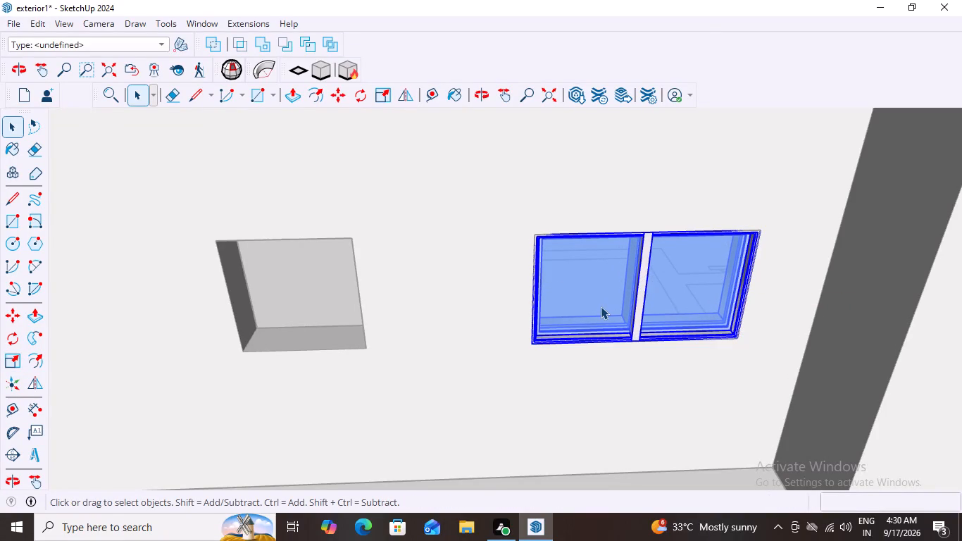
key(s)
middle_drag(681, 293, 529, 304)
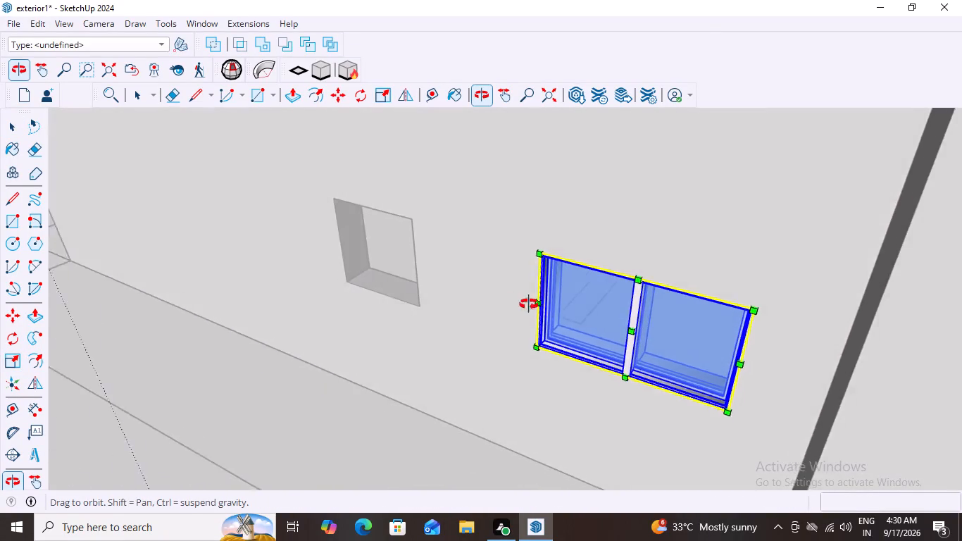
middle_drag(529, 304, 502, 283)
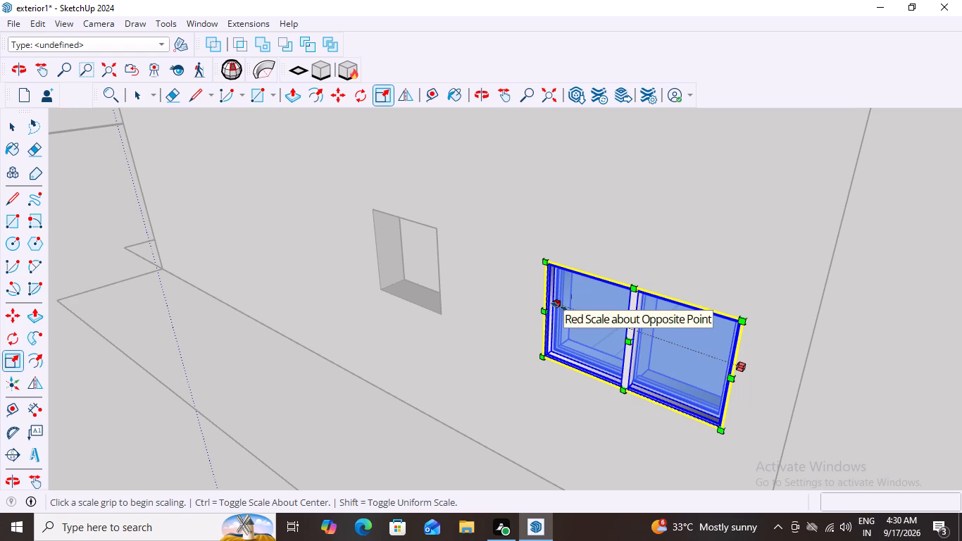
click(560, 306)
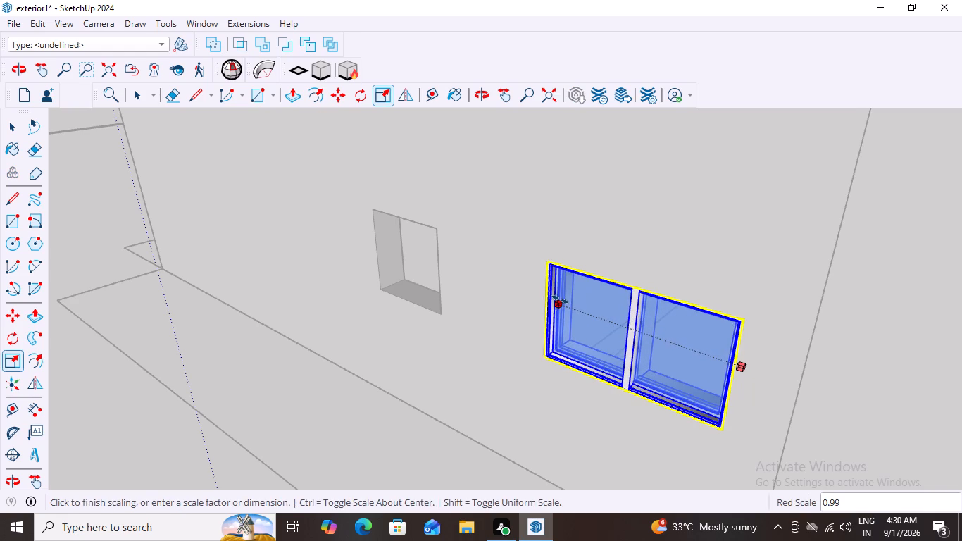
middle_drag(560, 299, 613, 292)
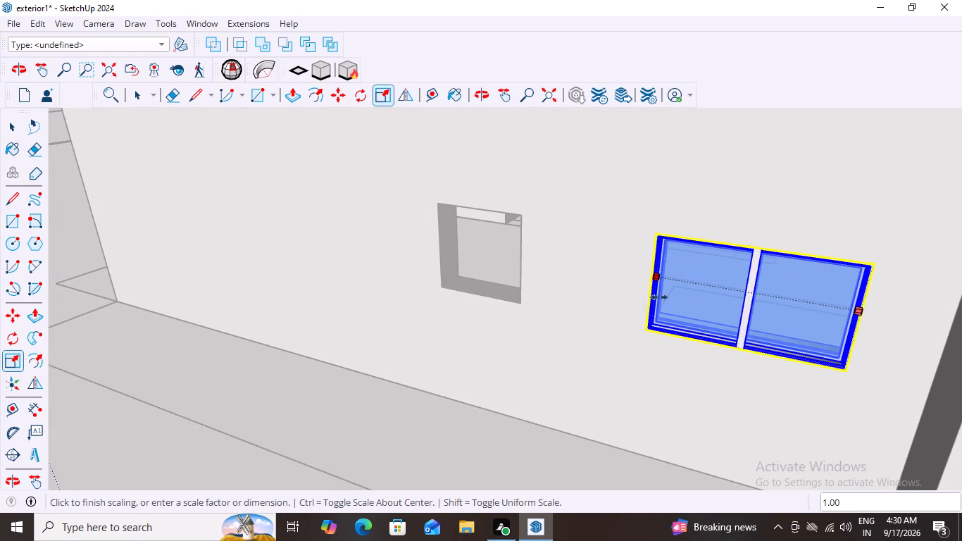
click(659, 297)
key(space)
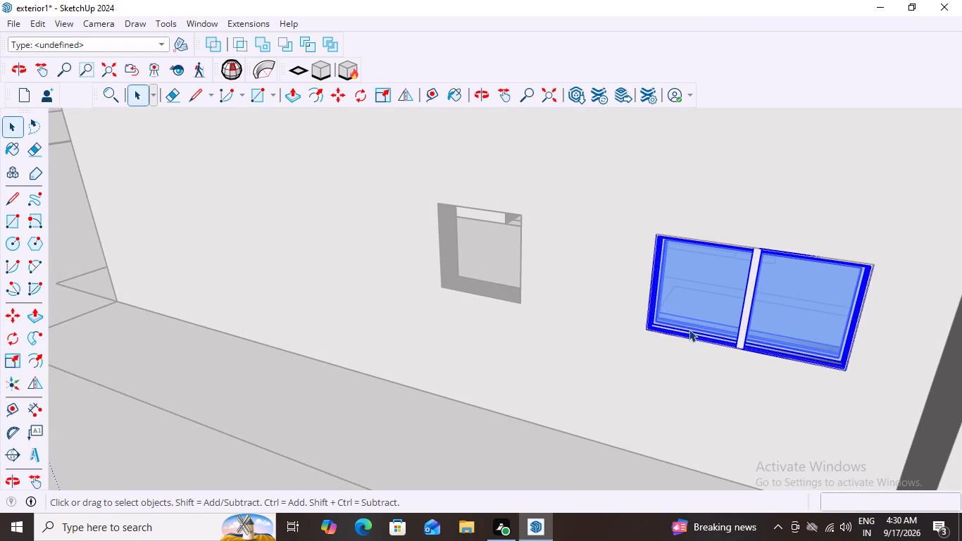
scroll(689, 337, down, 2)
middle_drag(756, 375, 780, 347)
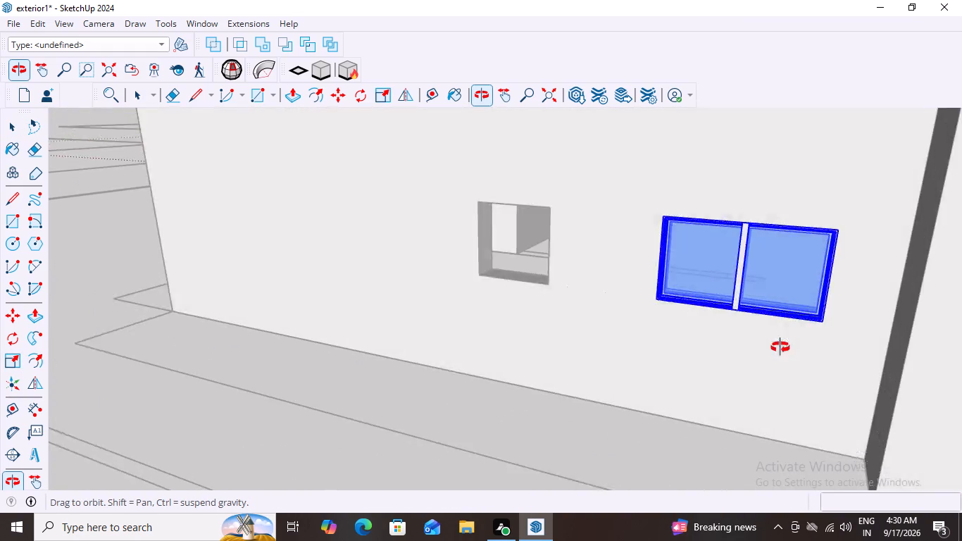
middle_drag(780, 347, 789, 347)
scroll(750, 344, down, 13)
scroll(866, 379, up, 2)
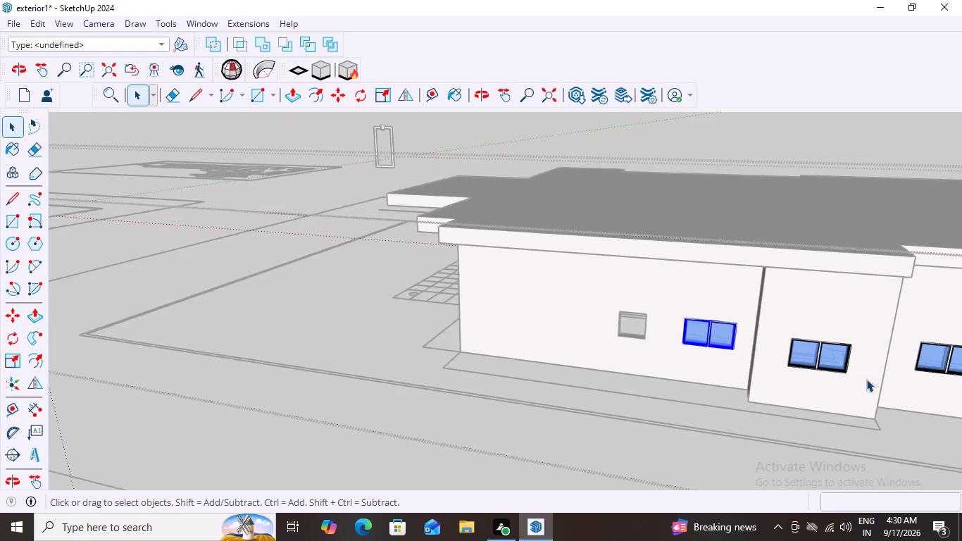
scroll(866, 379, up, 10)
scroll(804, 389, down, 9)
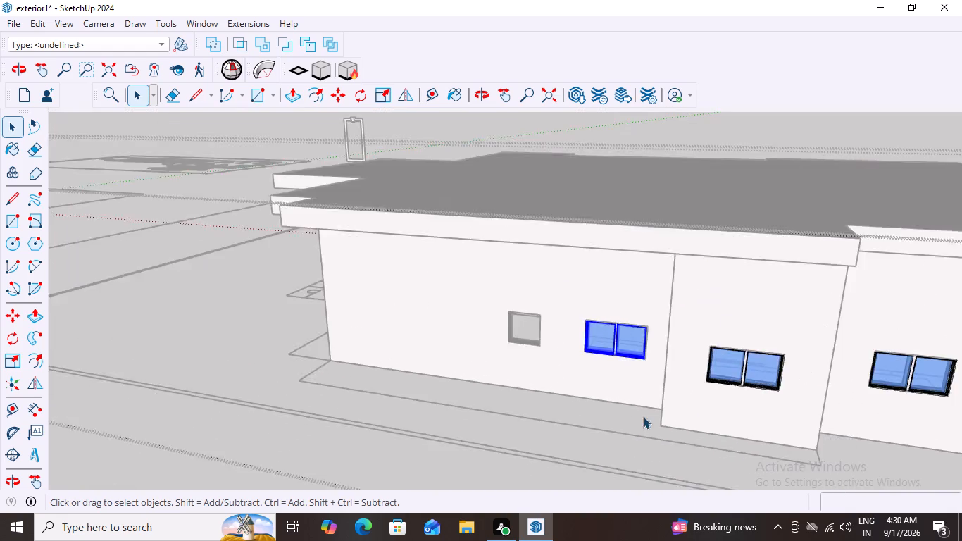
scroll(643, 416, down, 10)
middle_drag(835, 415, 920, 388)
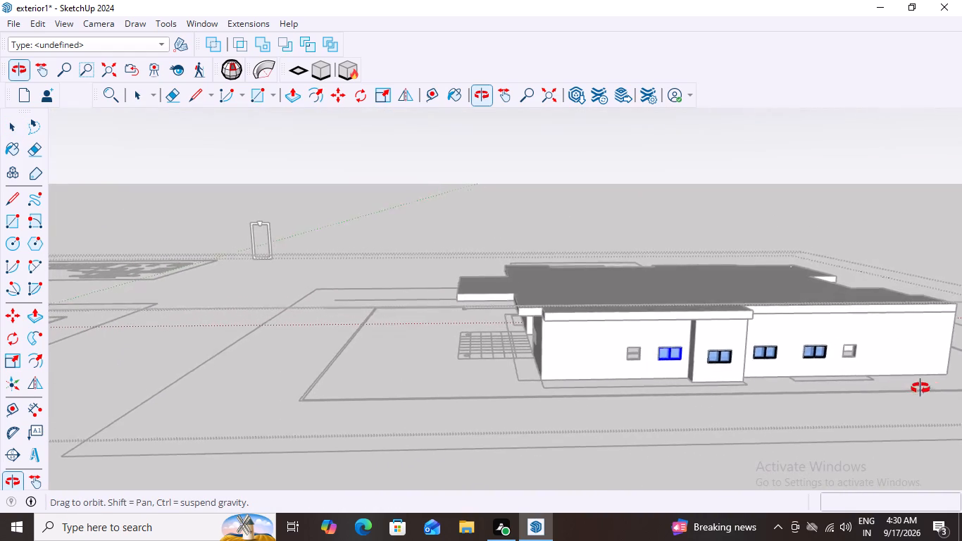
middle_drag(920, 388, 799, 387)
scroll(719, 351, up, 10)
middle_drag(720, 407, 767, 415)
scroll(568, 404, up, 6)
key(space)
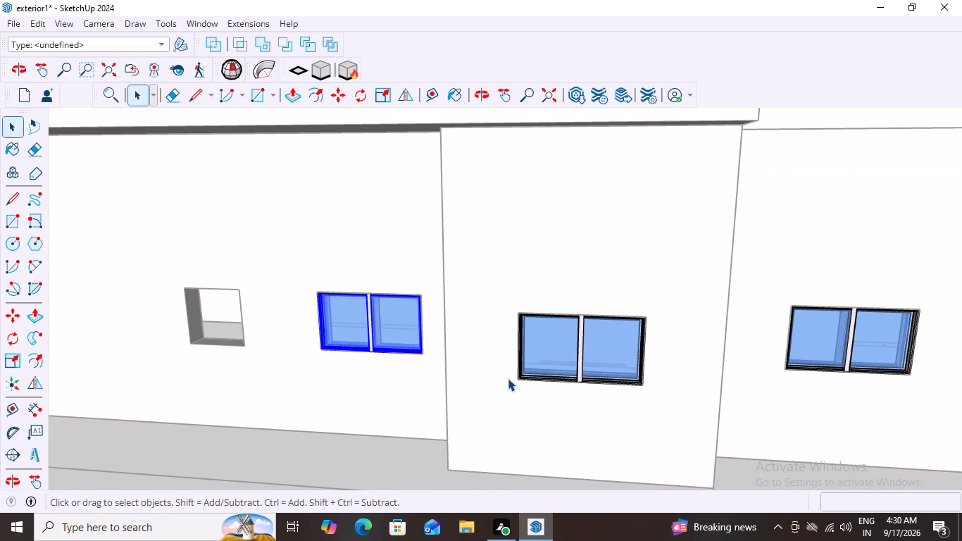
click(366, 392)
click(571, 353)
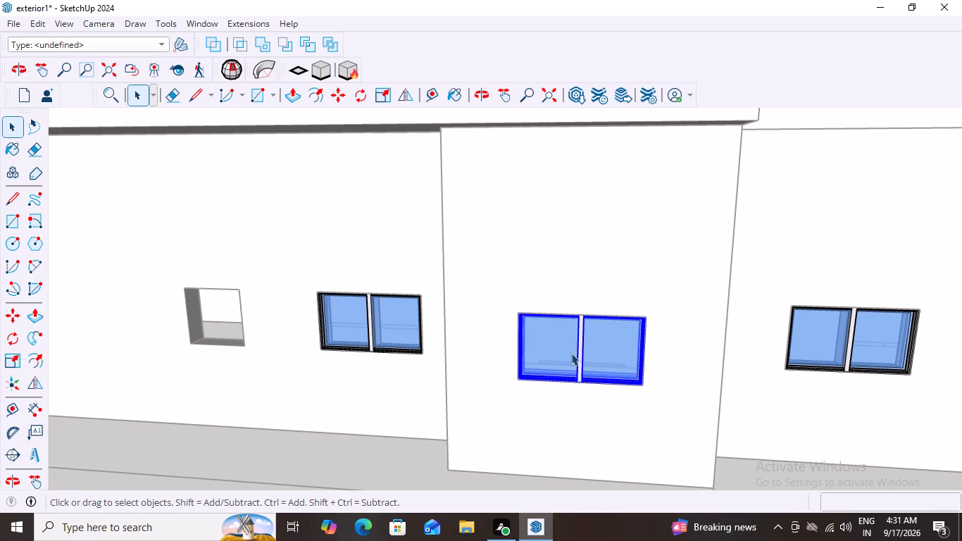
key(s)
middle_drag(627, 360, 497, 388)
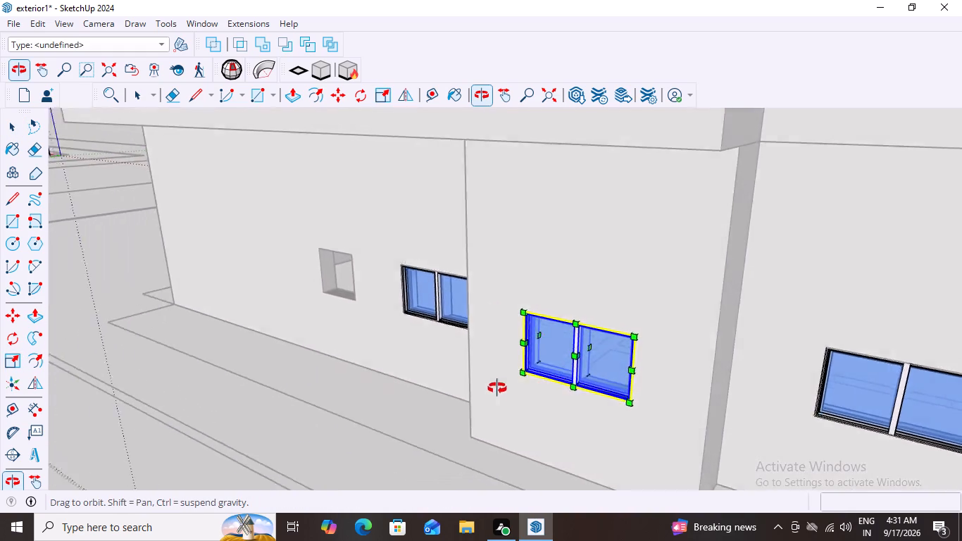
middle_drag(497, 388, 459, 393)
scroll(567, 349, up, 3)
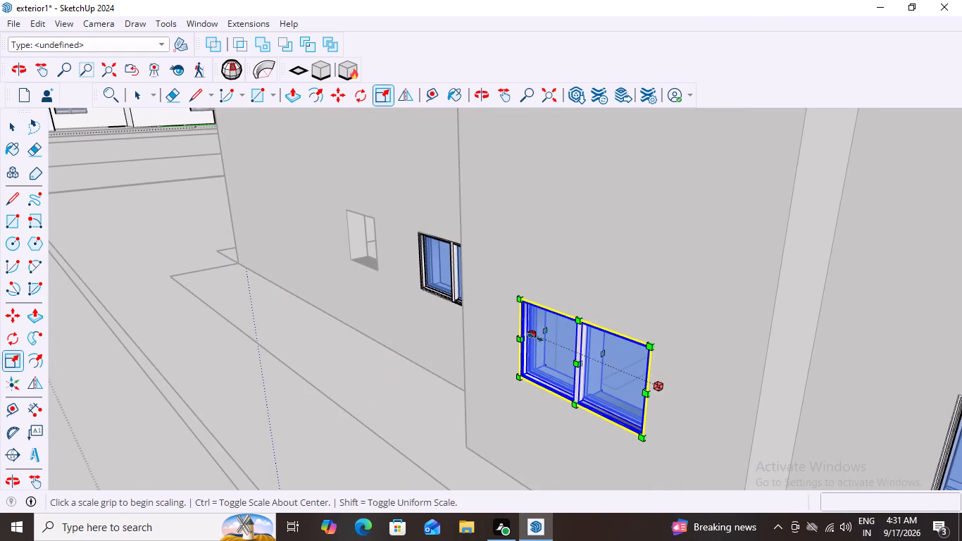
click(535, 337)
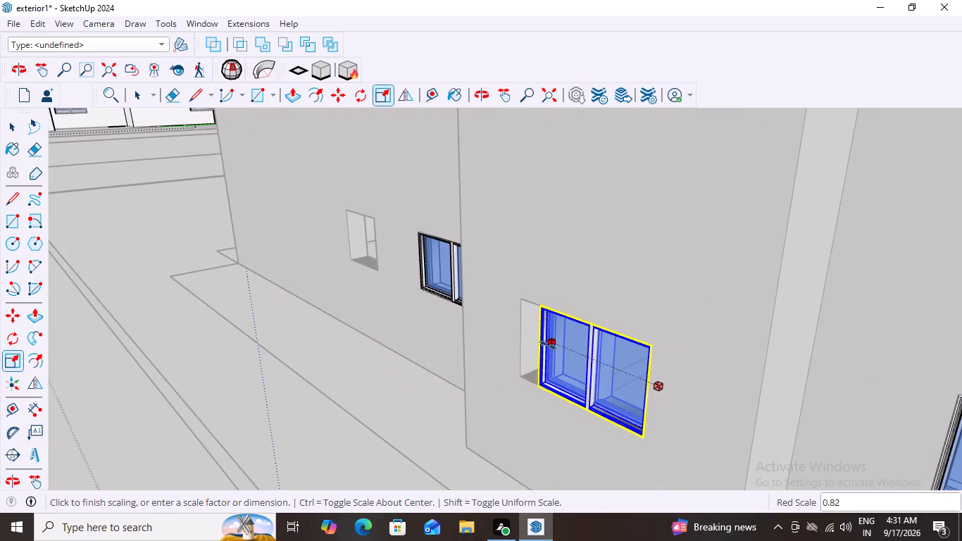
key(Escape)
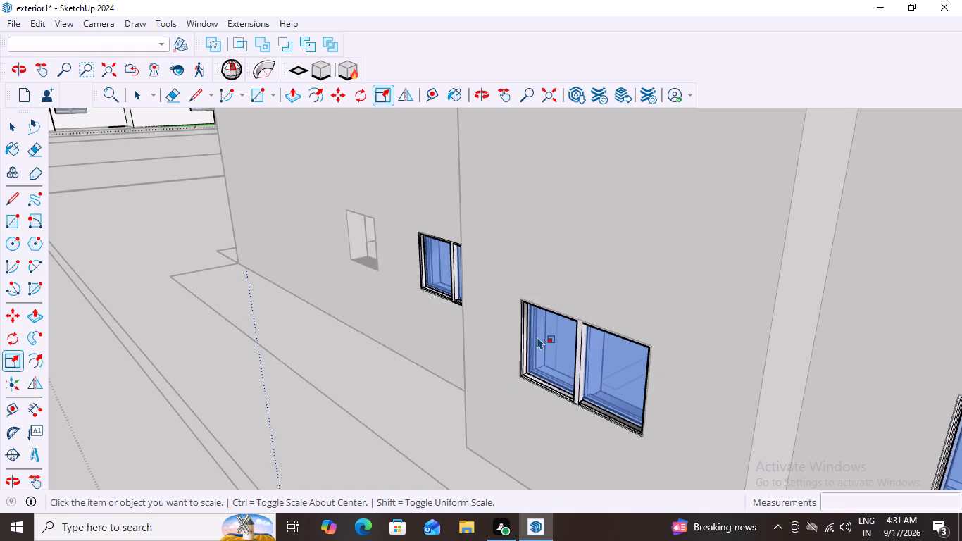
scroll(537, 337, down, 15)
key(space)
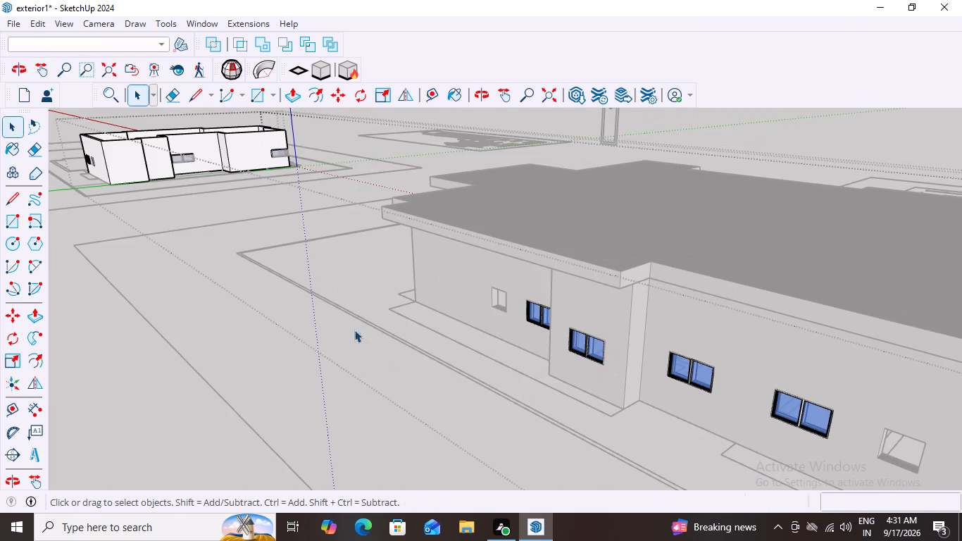
Exit the open nested groups back to the top level of the model and clear the selection.
triple_click(216, 267)
drag(215, 273, 220, 284)
middle_drag(390, 374, 444, 380)
scroll(442, 380, down, 4)
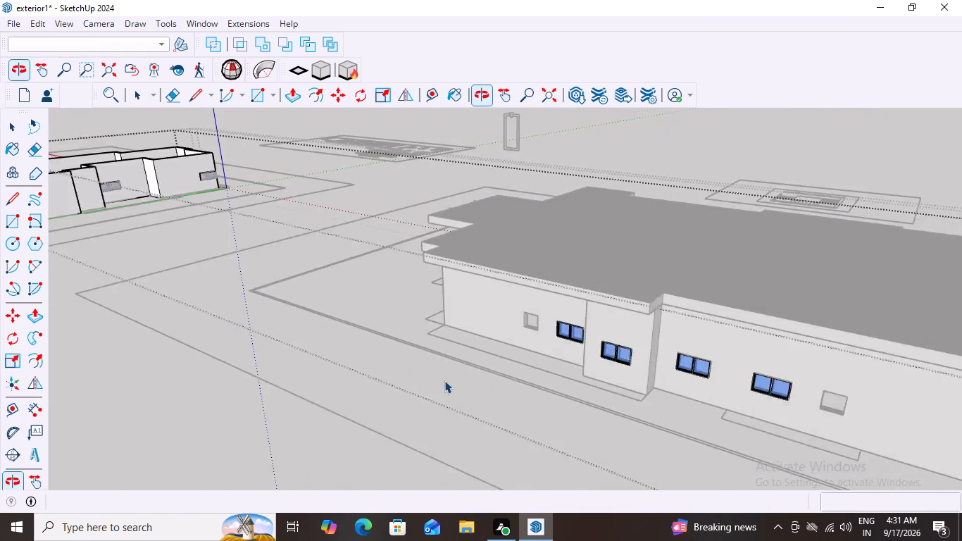
scroll(444, 380, down, 12)
double_click(233, 396)
click(233, 396)
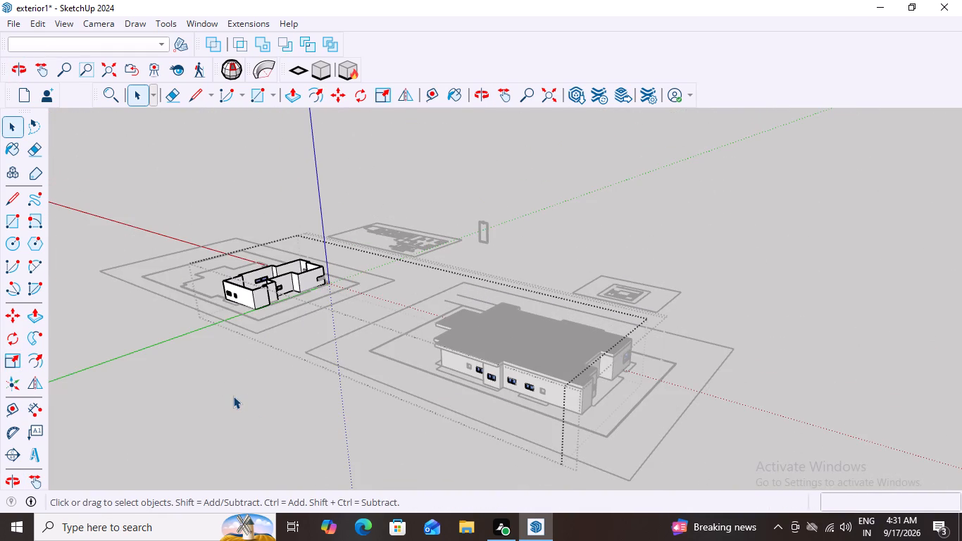
triple_click(739, 166)
click(736, 173)
click(708, 182)
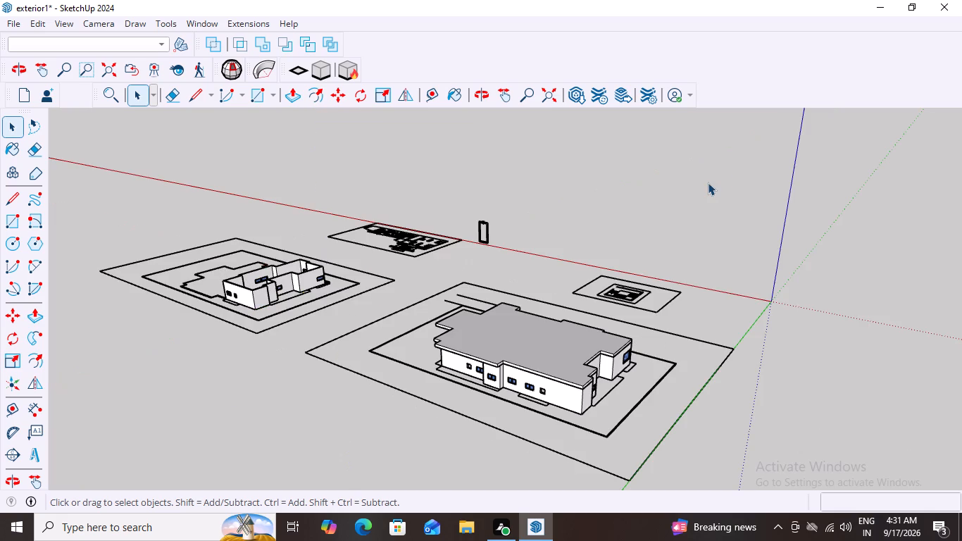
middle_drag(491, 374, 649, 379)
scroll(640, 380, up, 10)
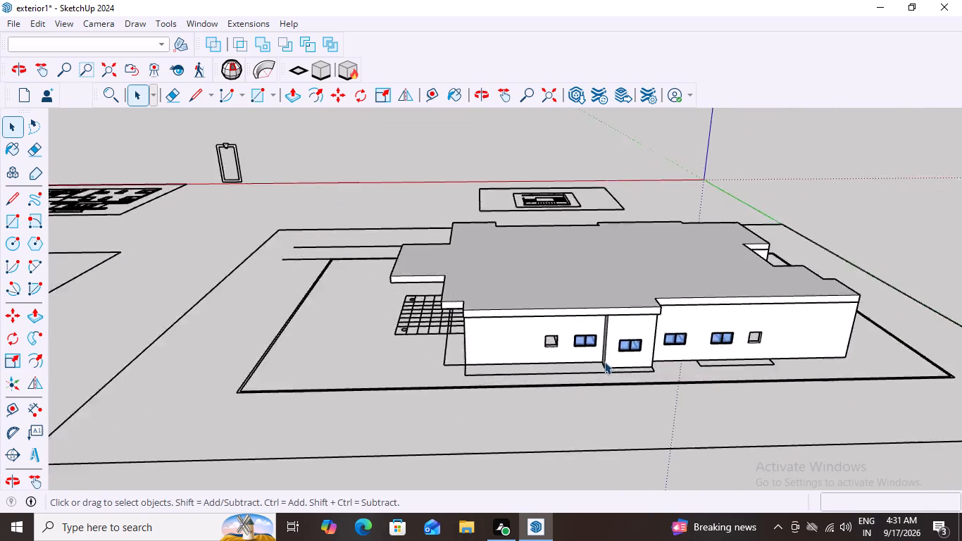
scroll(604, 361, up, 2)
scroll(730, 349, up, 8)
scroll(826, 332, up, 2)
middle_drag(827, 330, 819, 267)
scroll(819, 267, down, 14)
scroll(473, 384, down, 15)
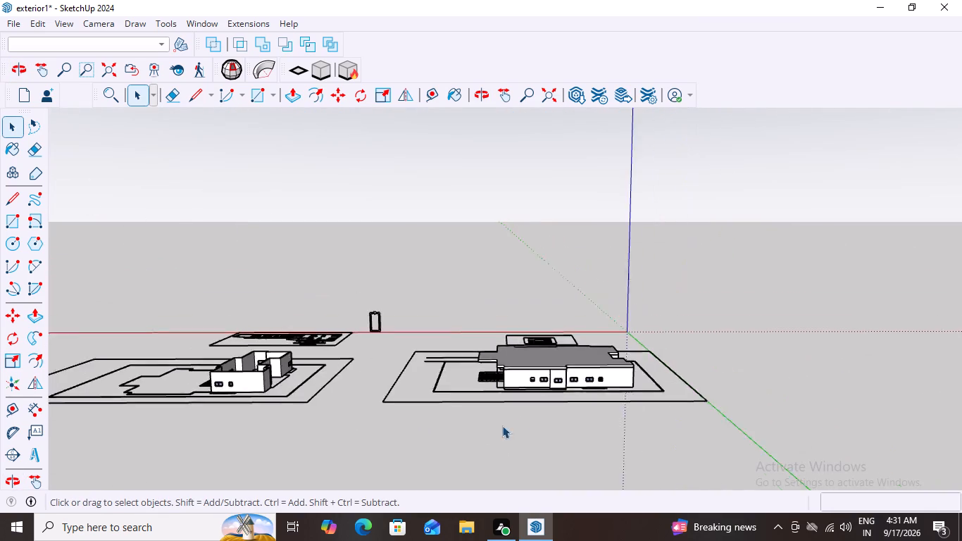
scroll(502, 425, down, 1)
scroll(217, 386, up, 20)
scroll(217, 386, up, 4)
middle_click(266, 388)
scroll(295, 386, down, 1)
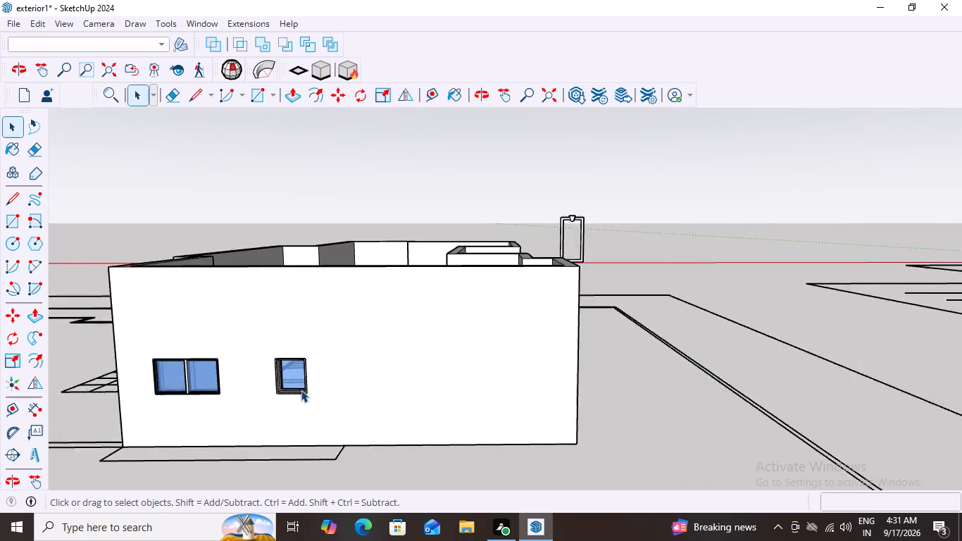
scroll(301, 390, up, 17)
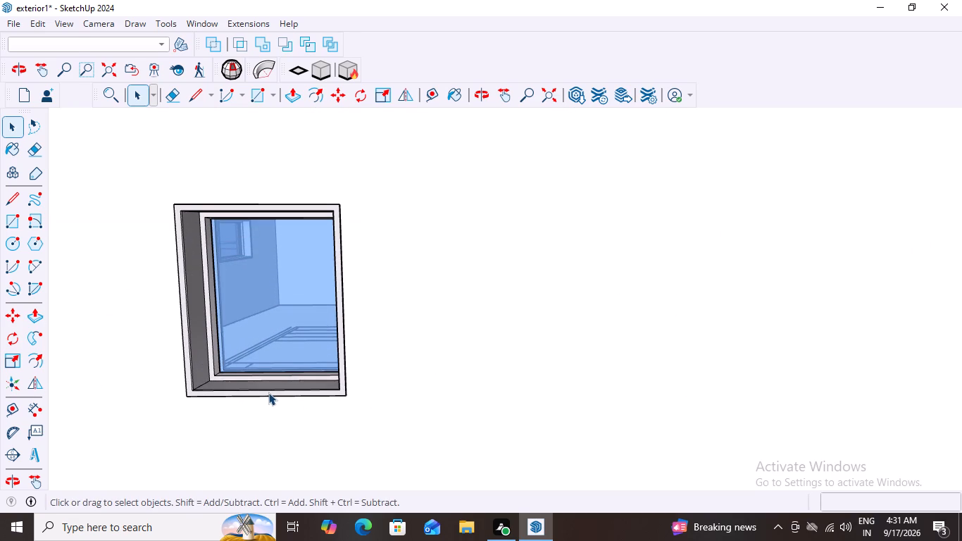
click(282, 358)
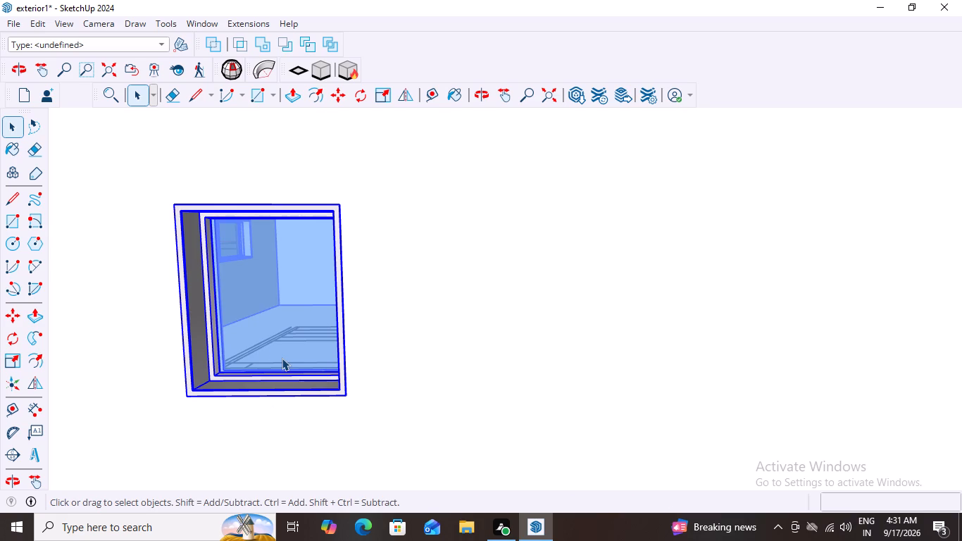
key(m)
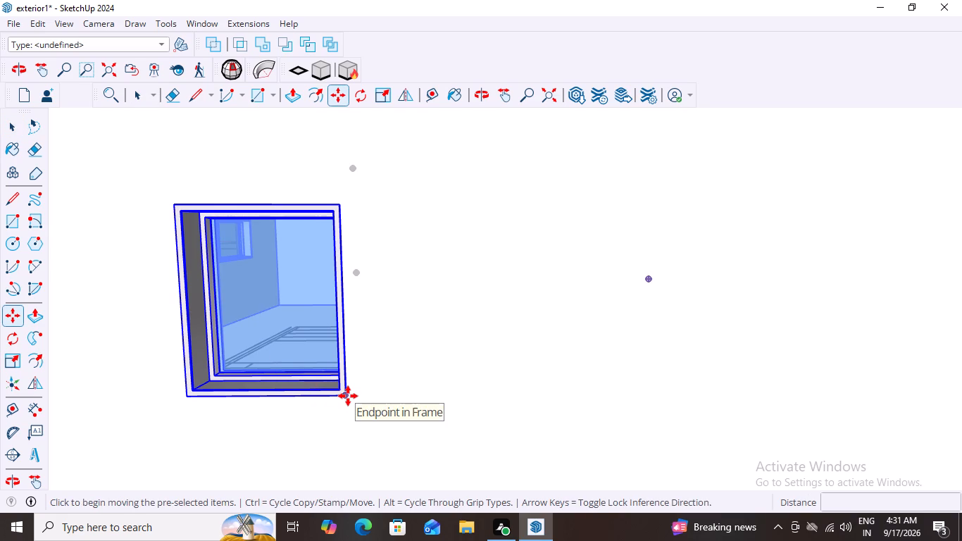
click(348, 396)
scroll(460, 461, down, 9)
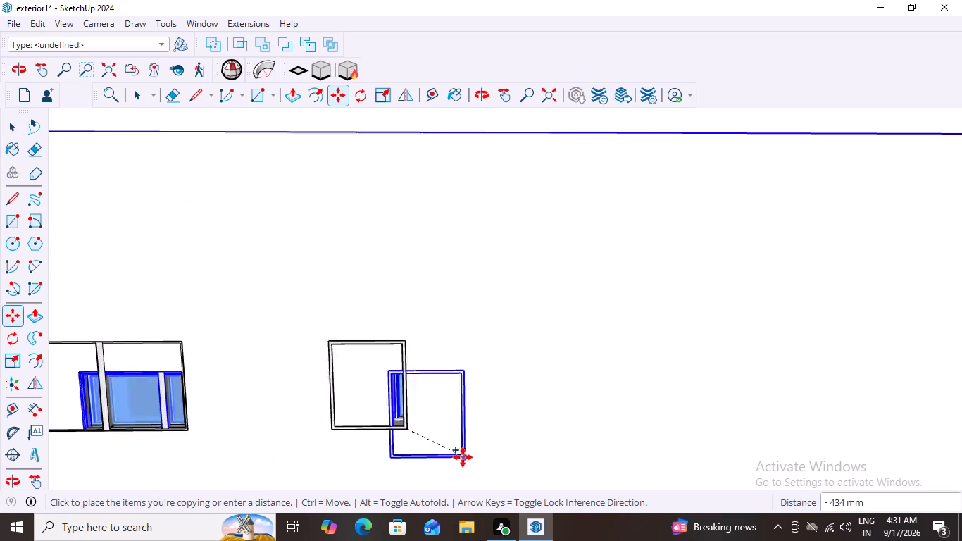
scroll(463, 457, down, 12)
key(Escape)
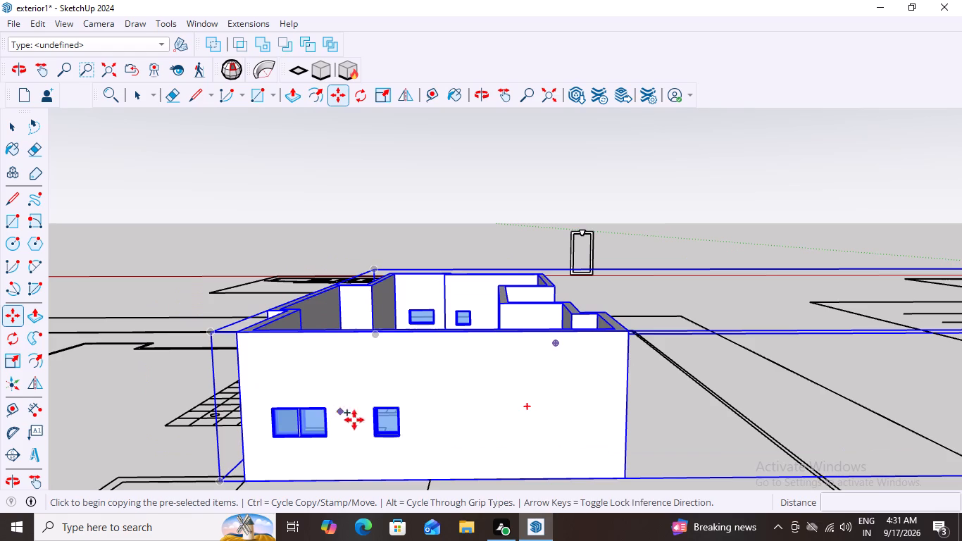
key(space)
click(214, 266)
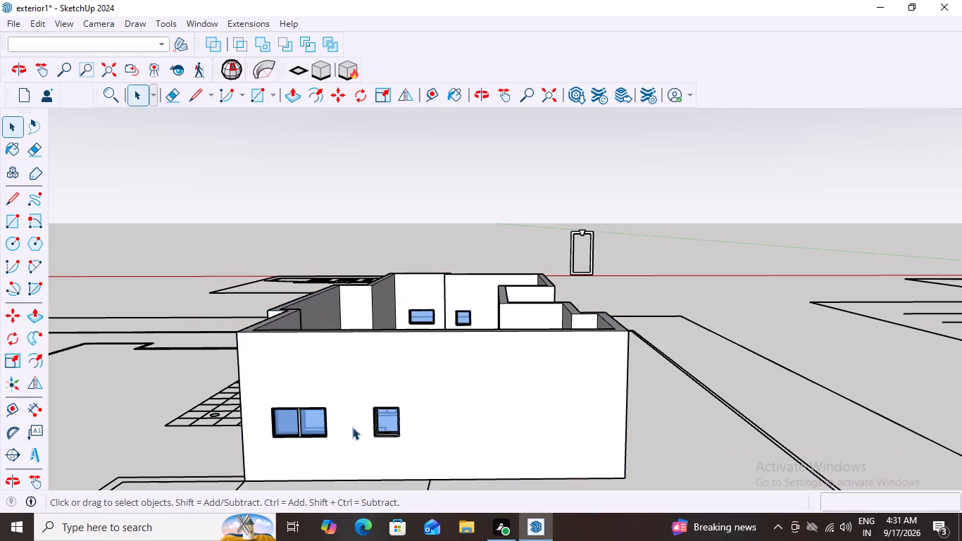
Copy the small single-pane window in the roofless building's front wall by its lower corner about 11102 mm onto the open ground beside the building.
scroll(365, 433, up, 2)
click(392, 377)
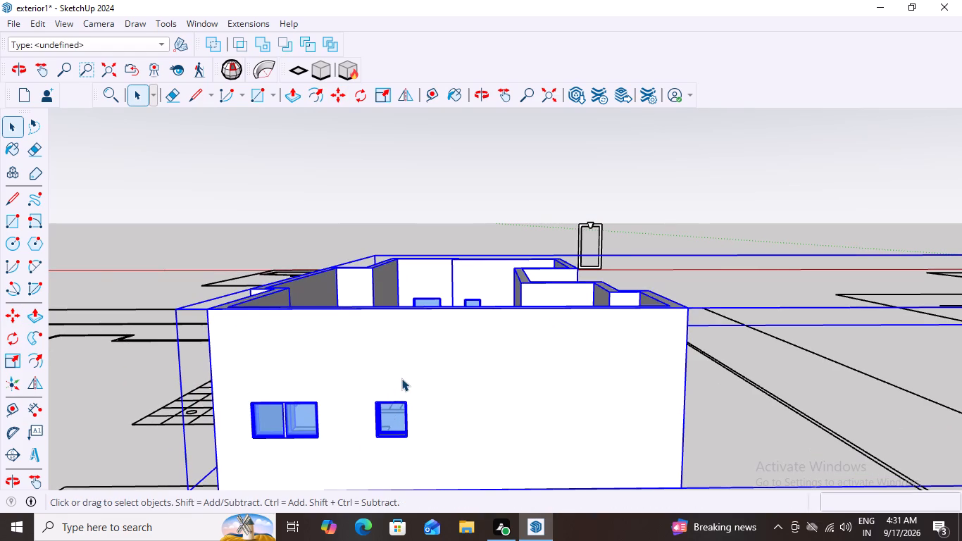
double_click(401, 378)
scroll(382, 442, up, 2)
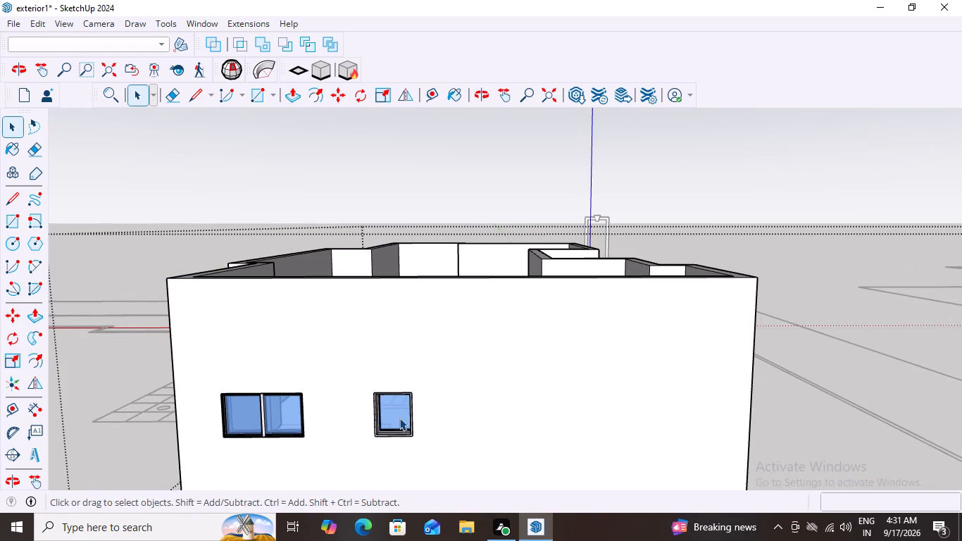
click(399, 418)
double_click(399, 418)
click(399, 418)
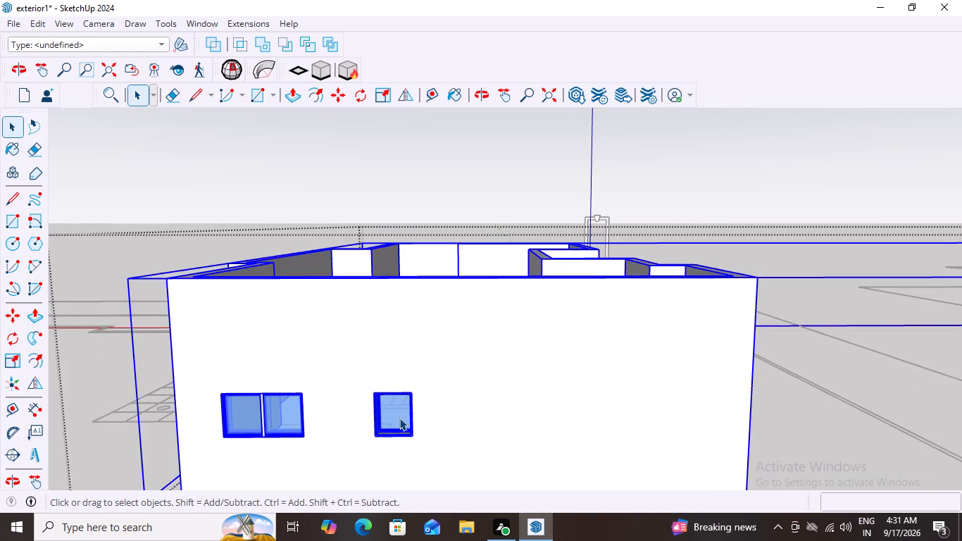
double_click(399, 418)
click(452, 409)
double_click(403, 415)
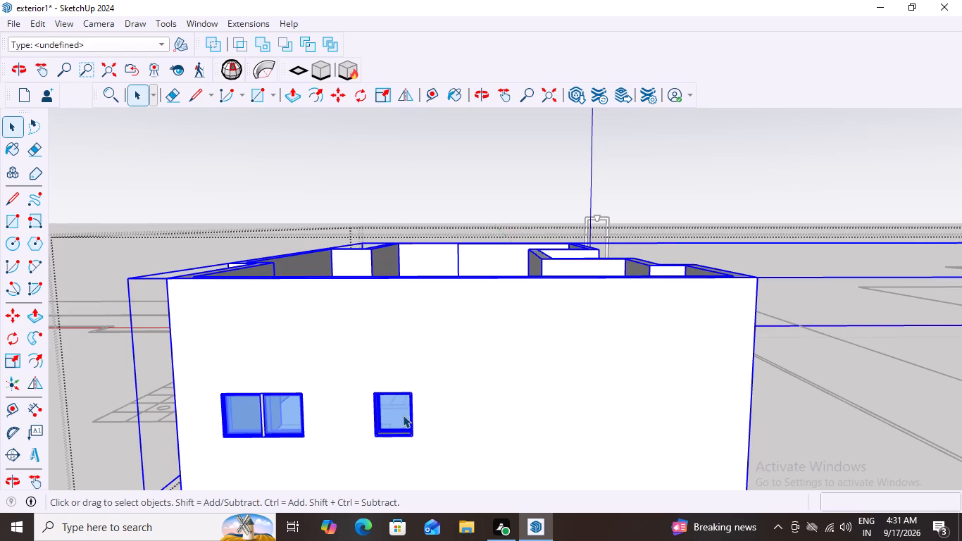
click(403, 415)
scroll(399, 455, up, 5)
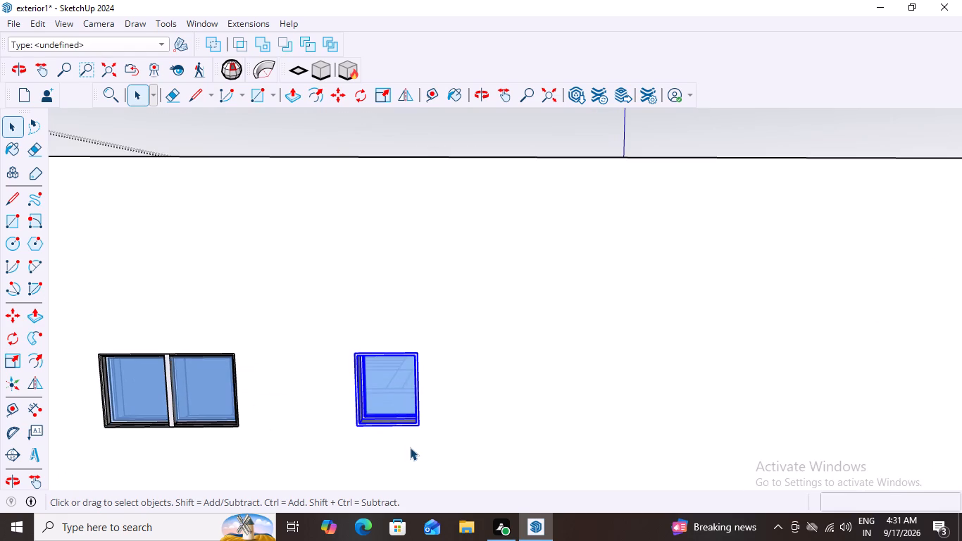
key(m)
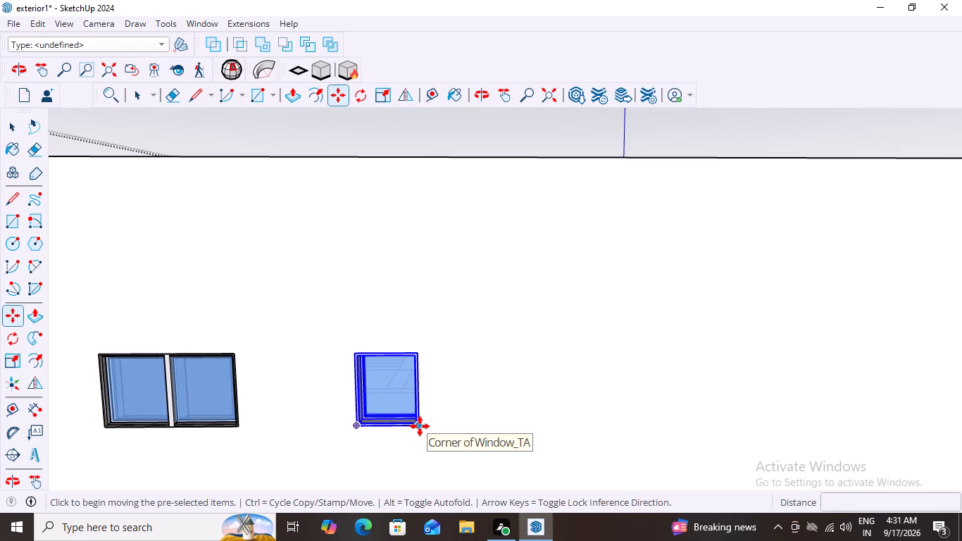
click(420, 426)
scroll(561, 450, down, 3)
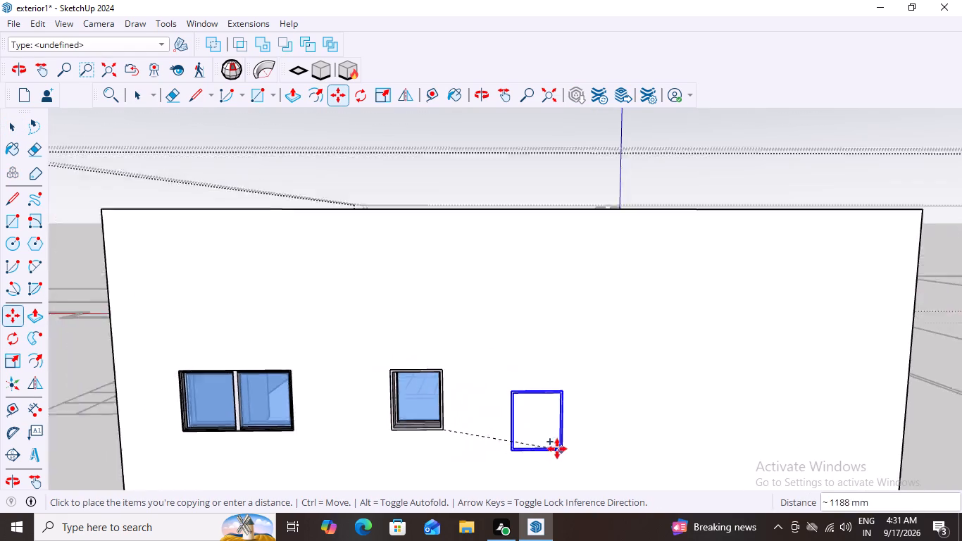
scroll(557, 449, down, 6)
scroll(223, 436, down, 9)
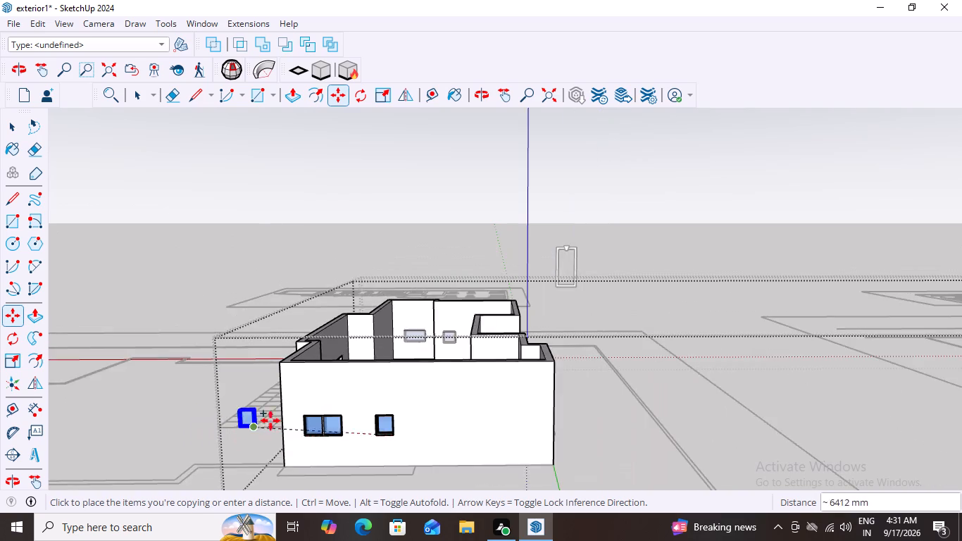
scroll(270, 421, down, 8)
click(513, 416)
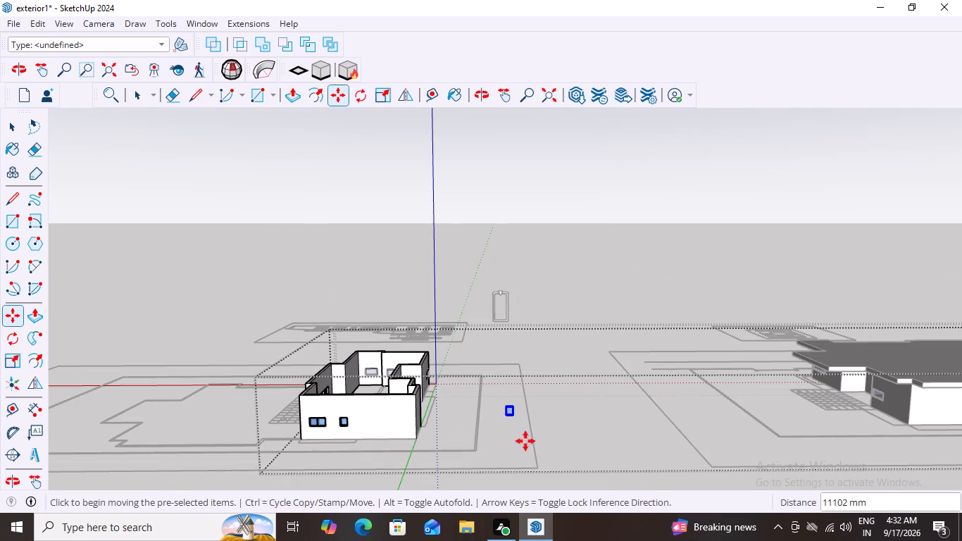
scroll(506, 399, up, 12)
key(space)
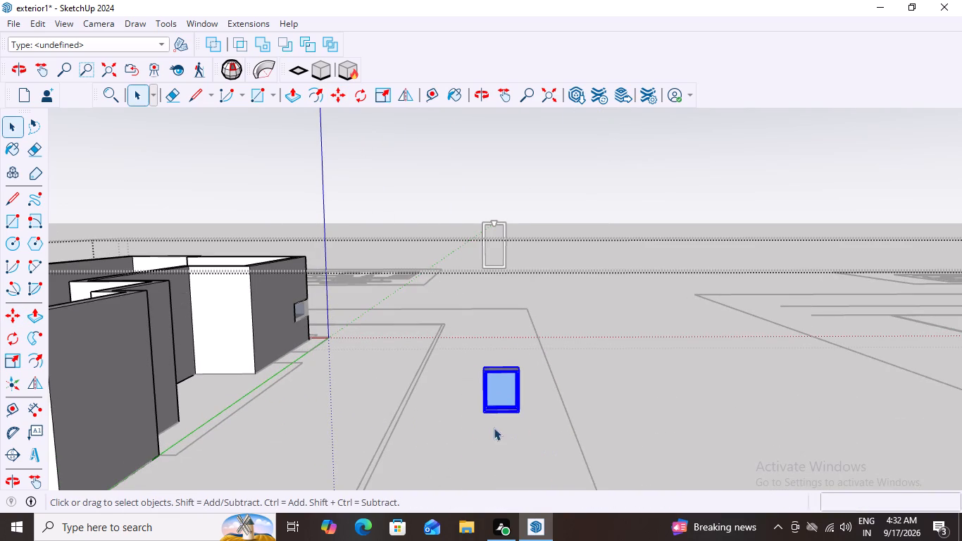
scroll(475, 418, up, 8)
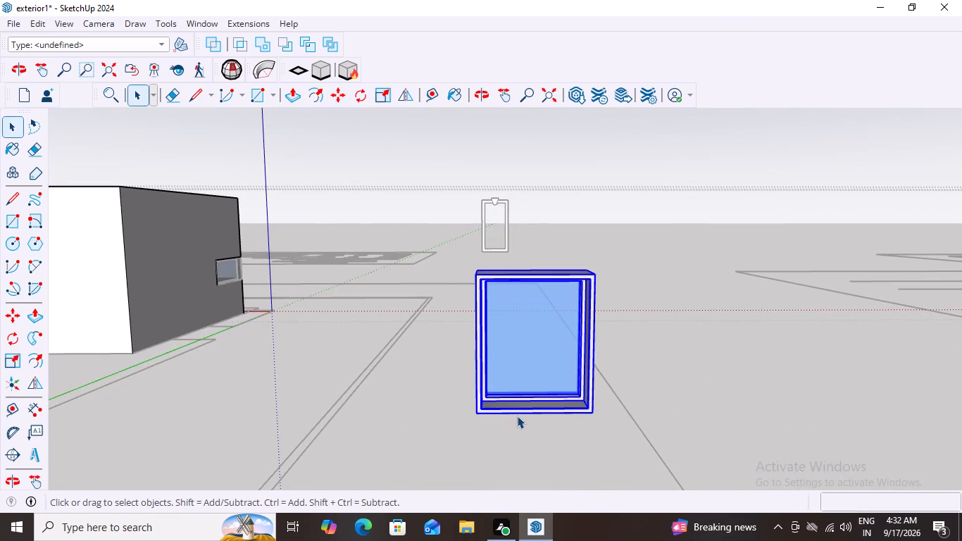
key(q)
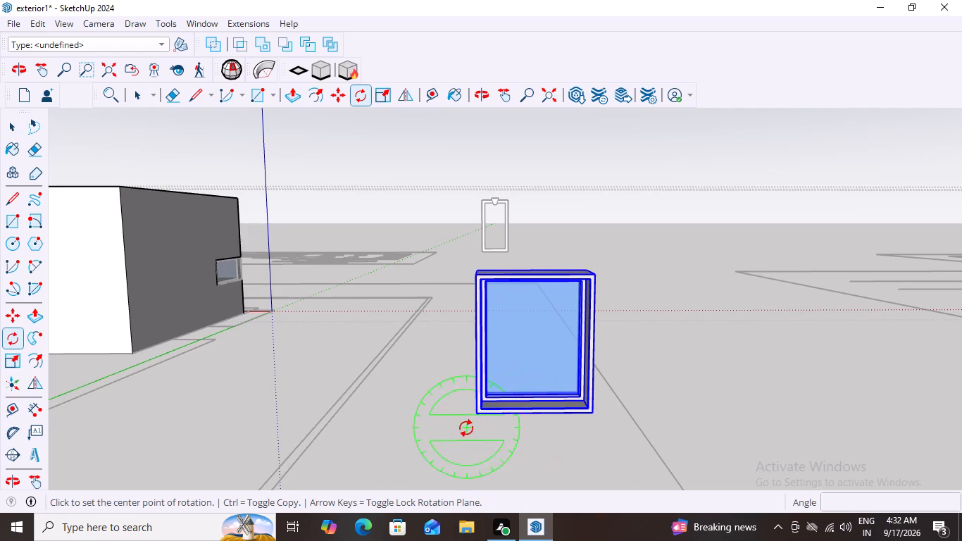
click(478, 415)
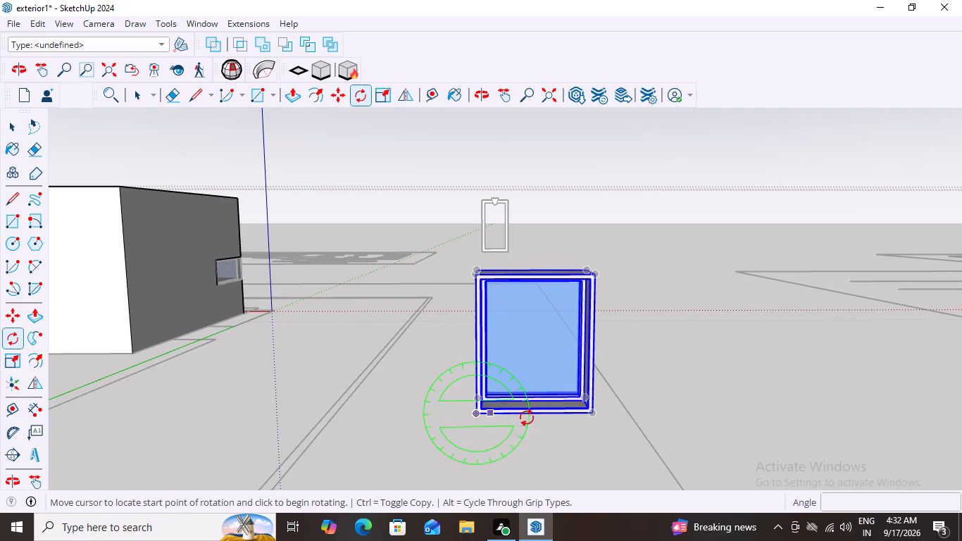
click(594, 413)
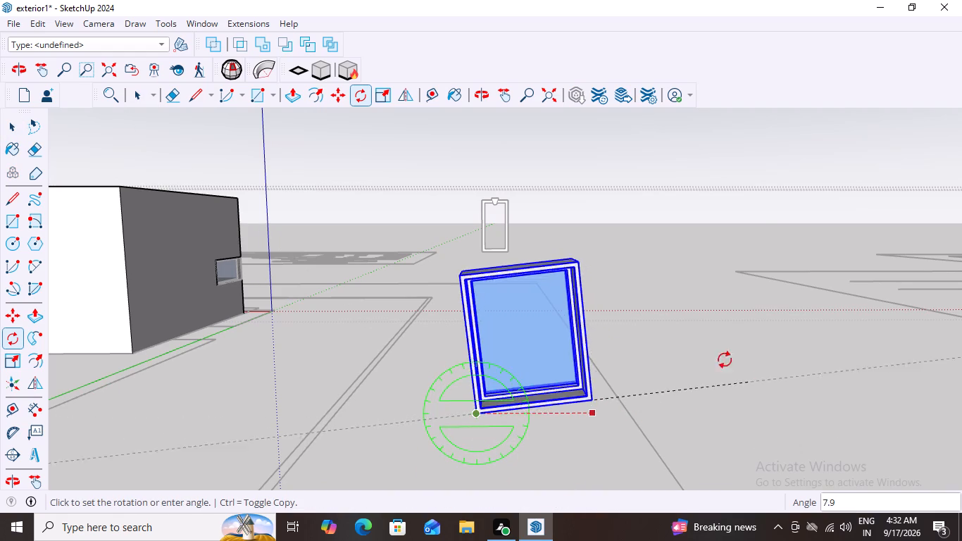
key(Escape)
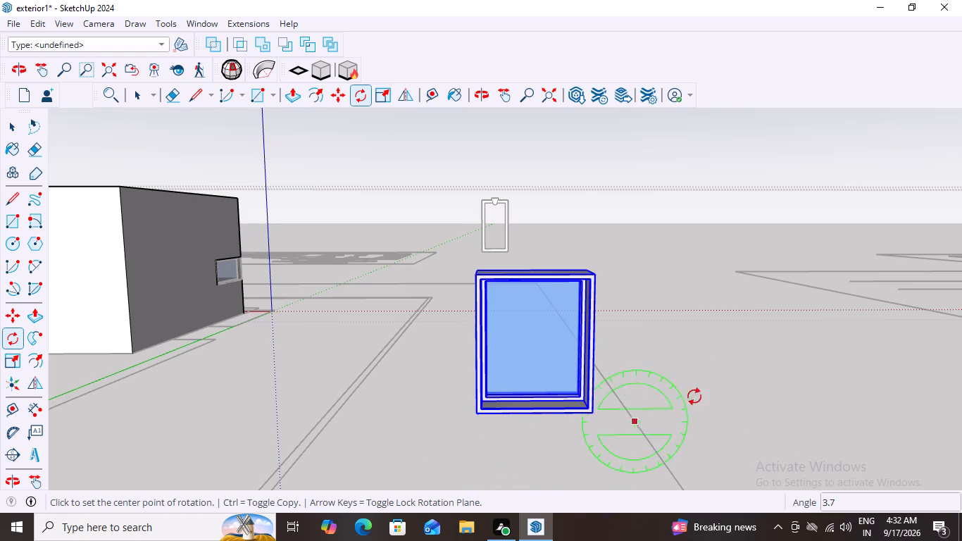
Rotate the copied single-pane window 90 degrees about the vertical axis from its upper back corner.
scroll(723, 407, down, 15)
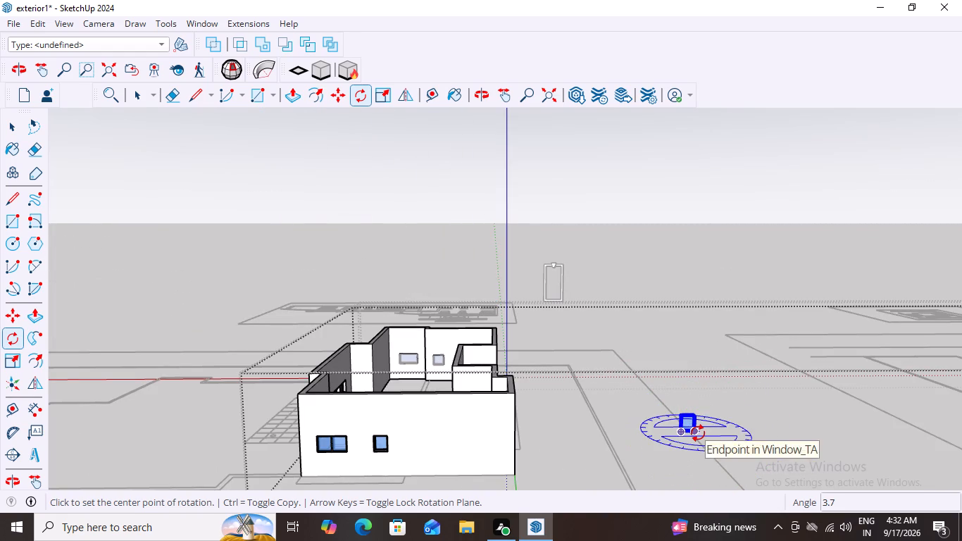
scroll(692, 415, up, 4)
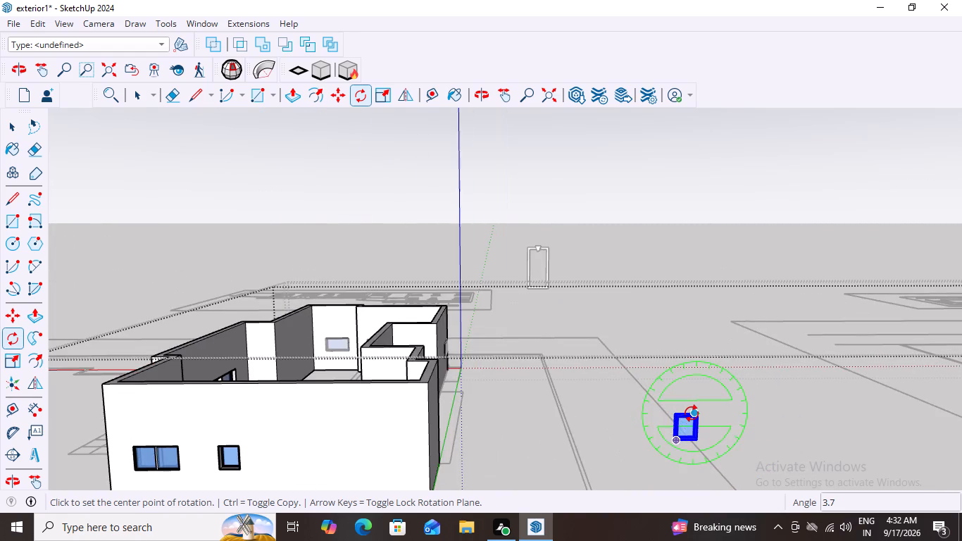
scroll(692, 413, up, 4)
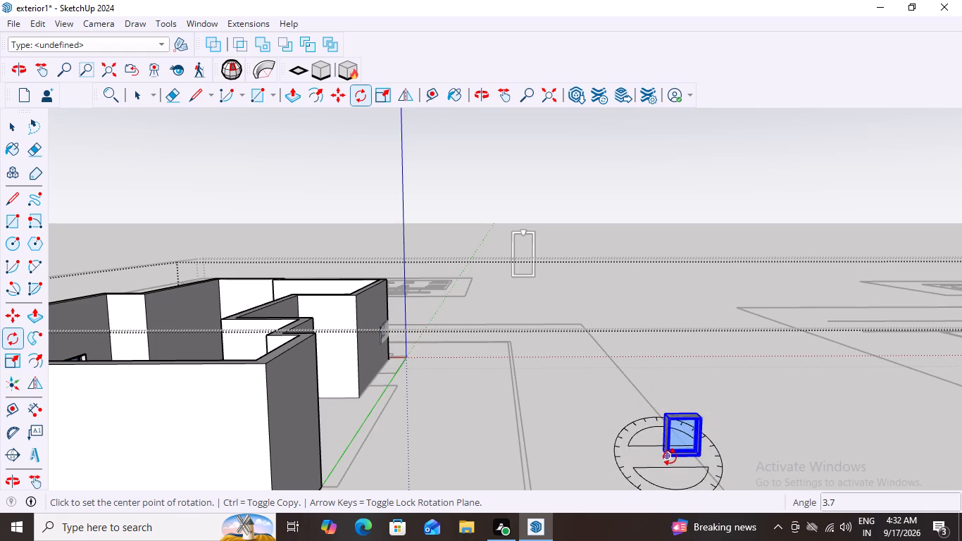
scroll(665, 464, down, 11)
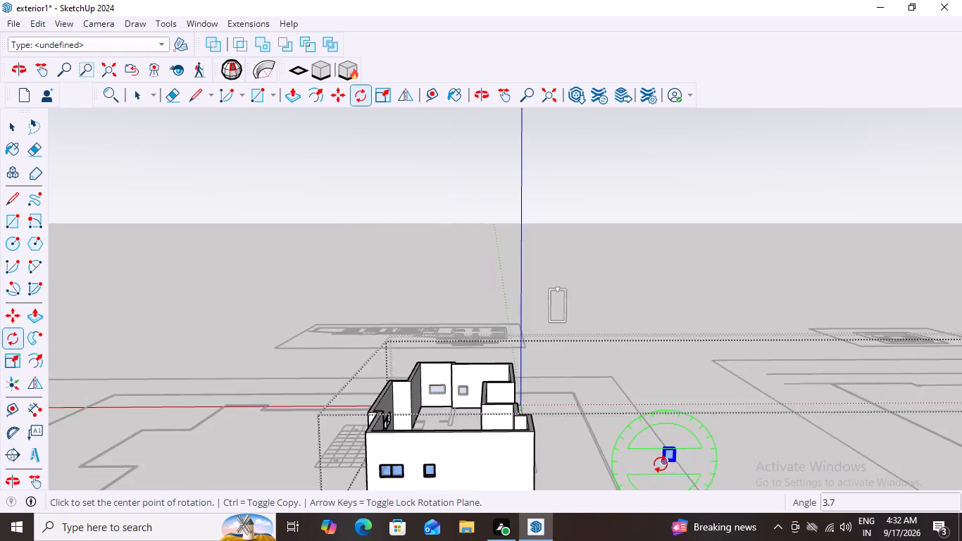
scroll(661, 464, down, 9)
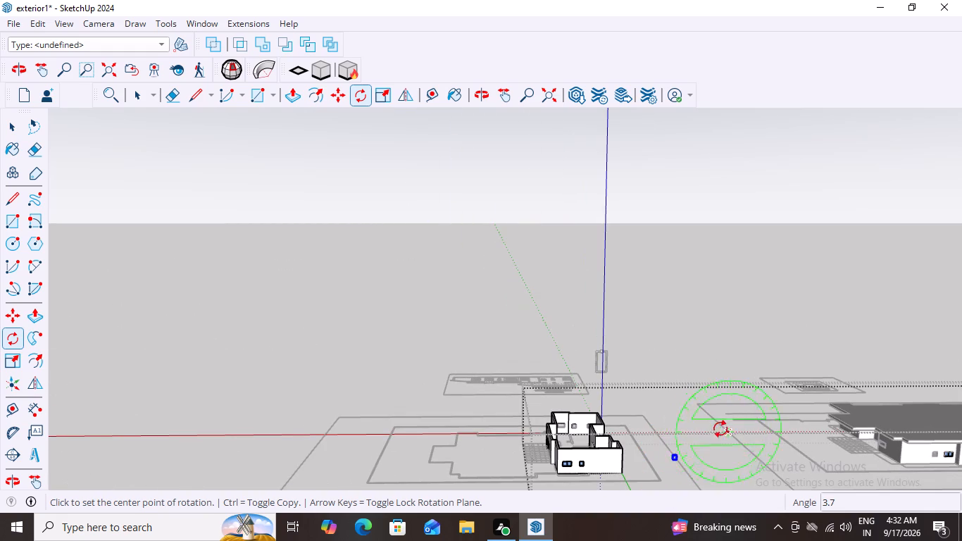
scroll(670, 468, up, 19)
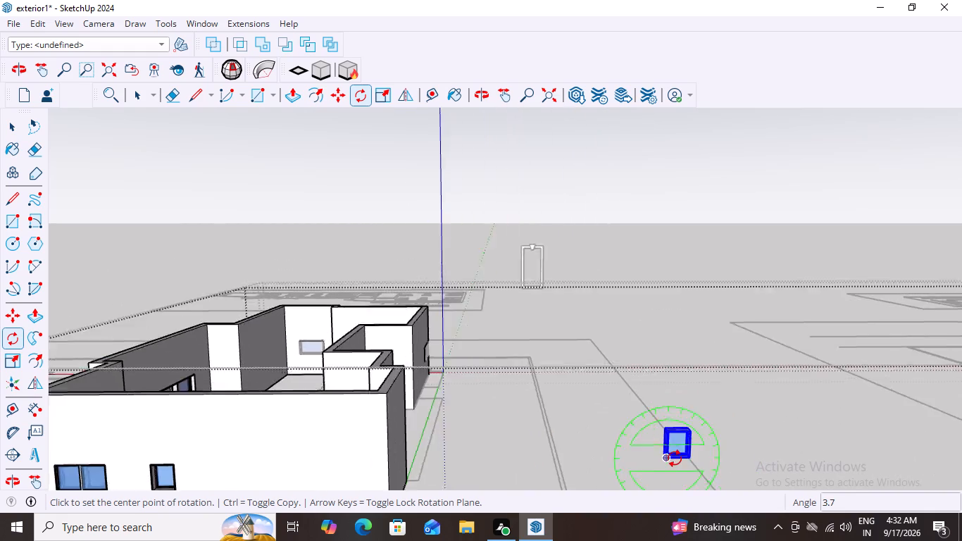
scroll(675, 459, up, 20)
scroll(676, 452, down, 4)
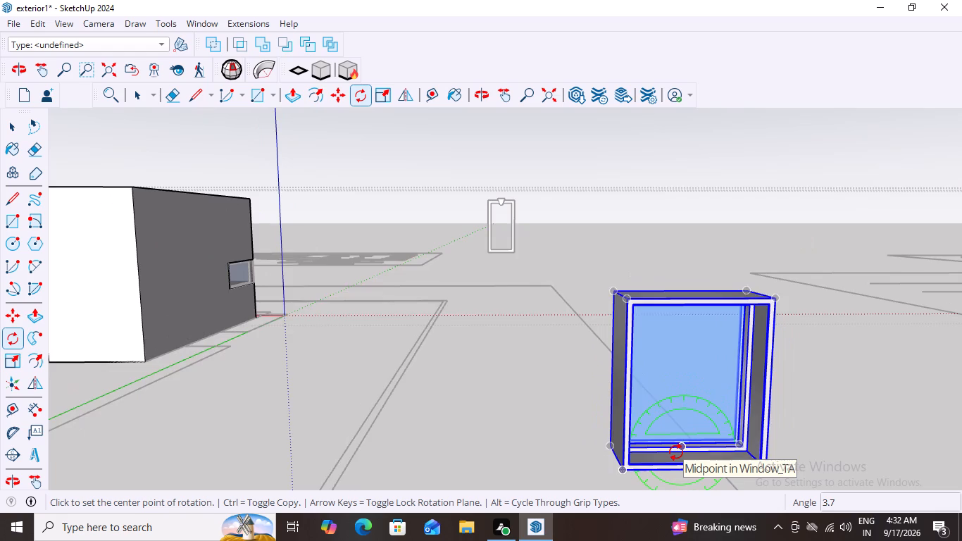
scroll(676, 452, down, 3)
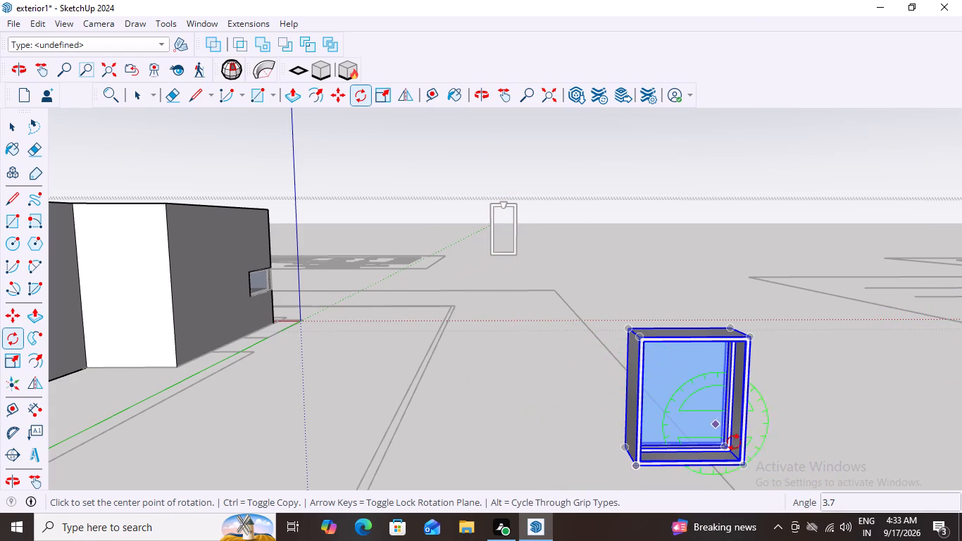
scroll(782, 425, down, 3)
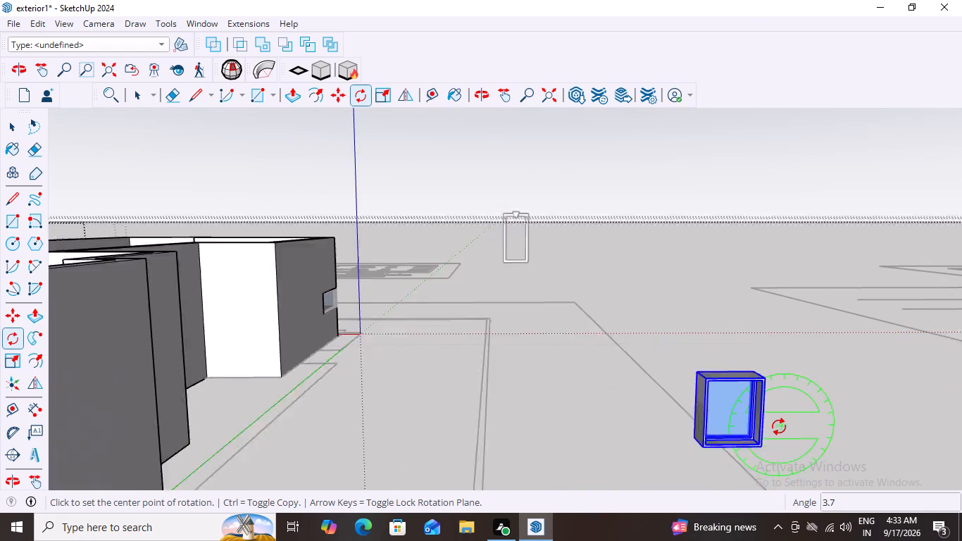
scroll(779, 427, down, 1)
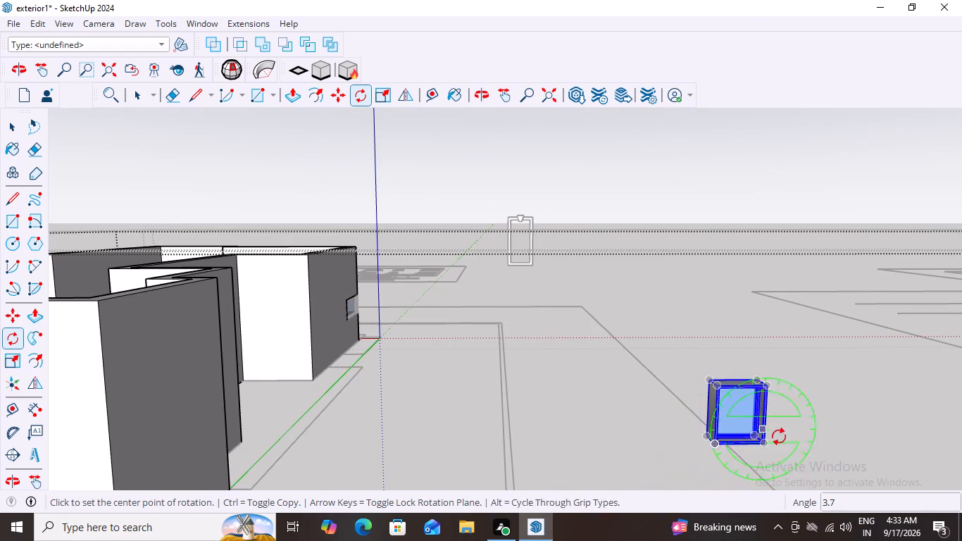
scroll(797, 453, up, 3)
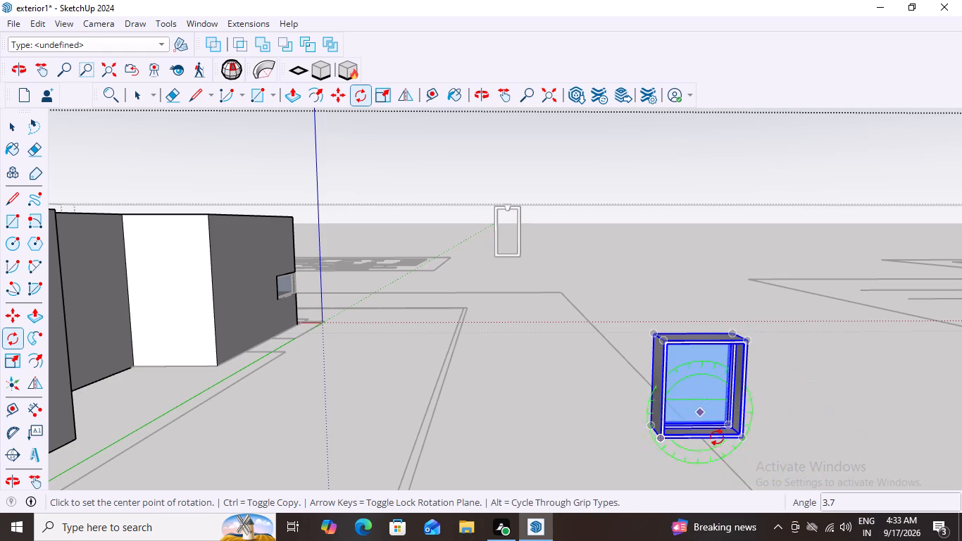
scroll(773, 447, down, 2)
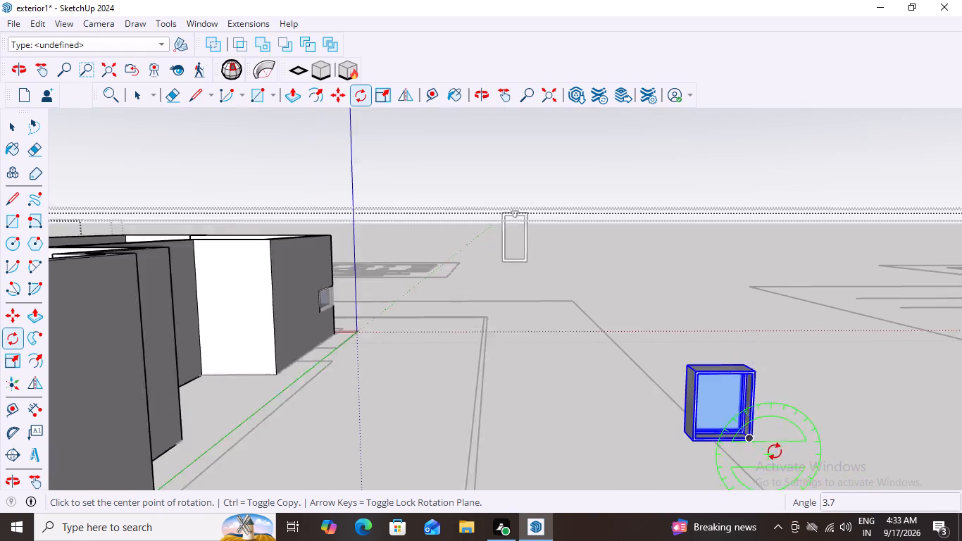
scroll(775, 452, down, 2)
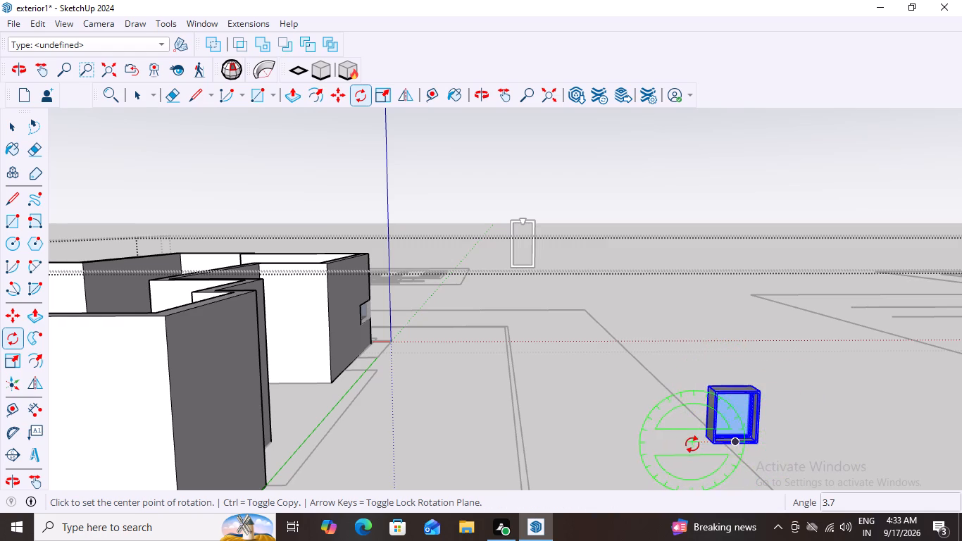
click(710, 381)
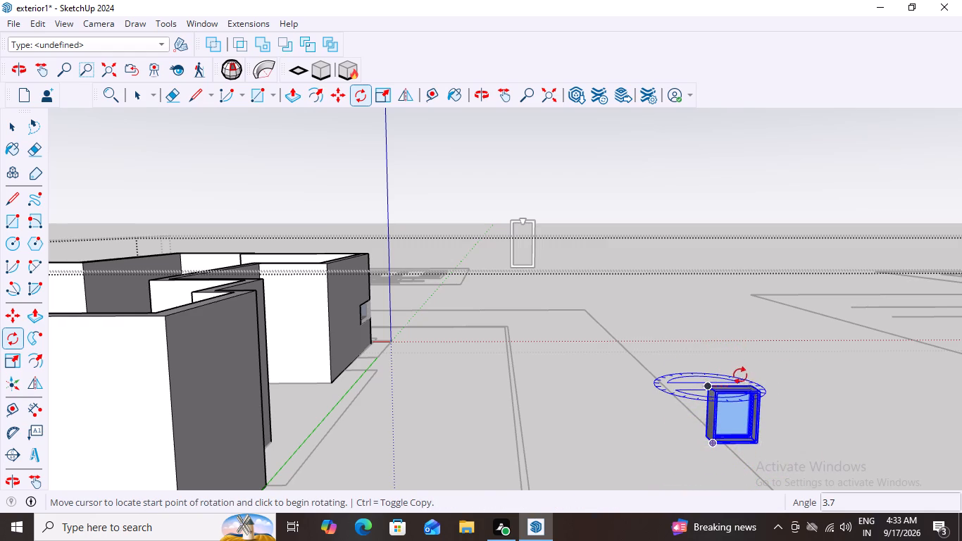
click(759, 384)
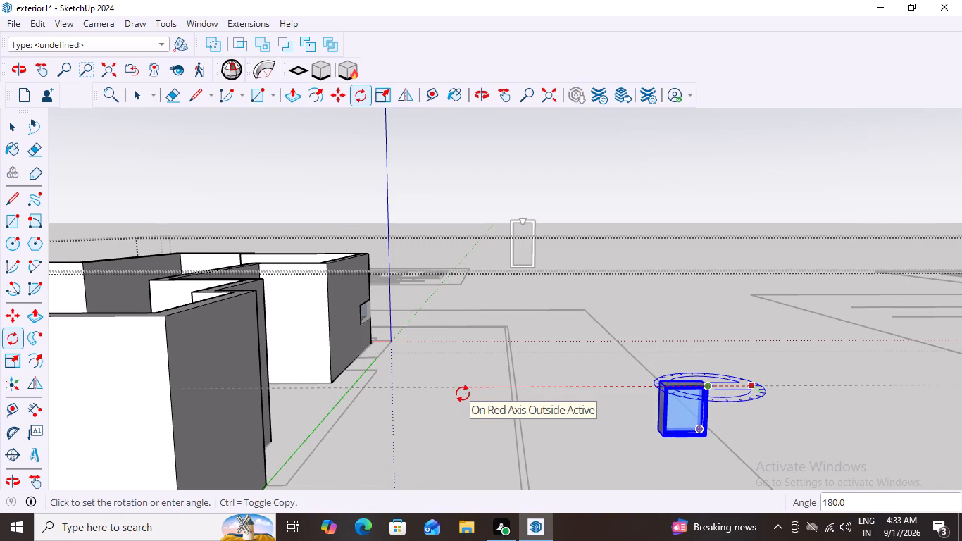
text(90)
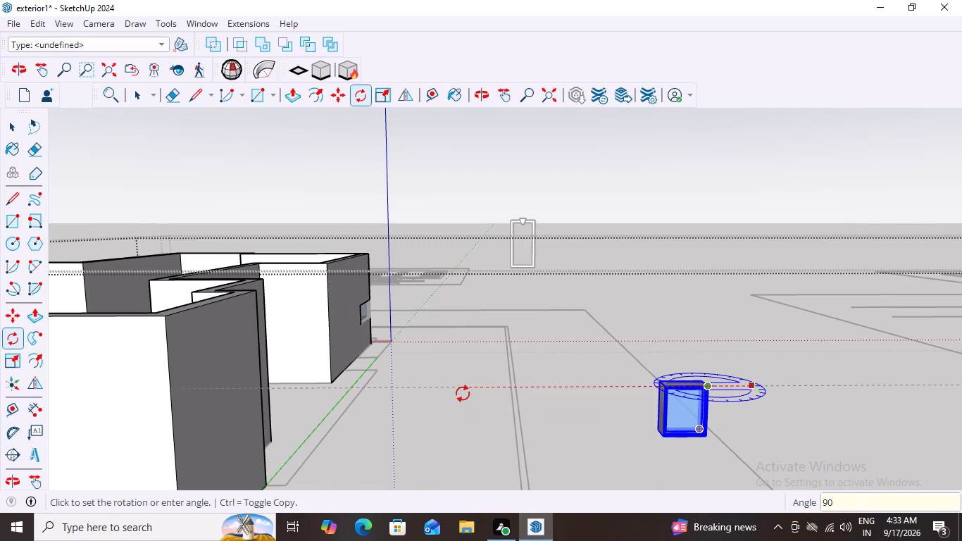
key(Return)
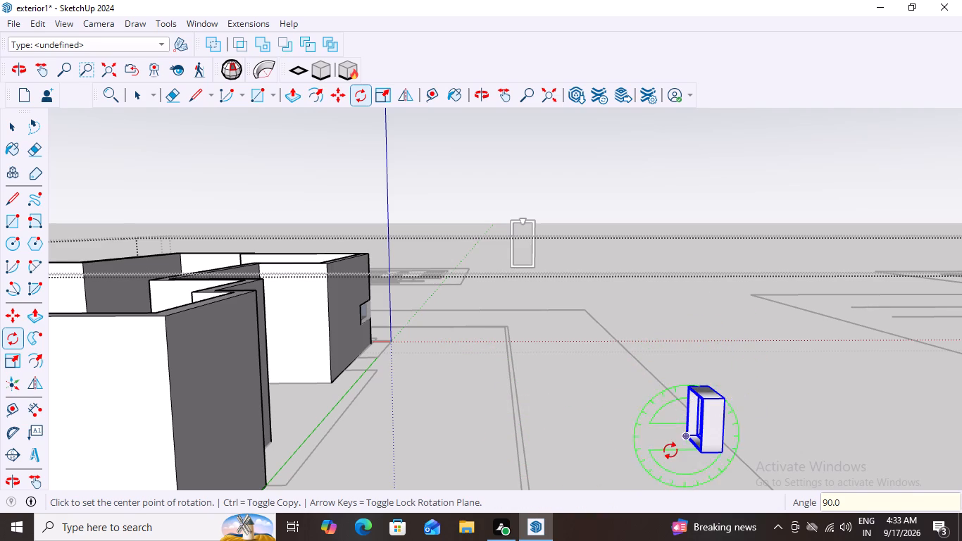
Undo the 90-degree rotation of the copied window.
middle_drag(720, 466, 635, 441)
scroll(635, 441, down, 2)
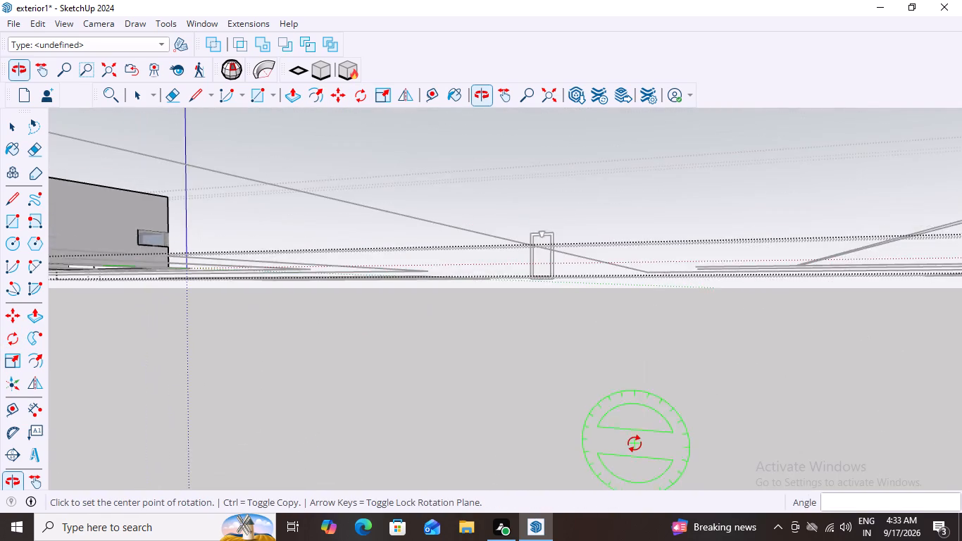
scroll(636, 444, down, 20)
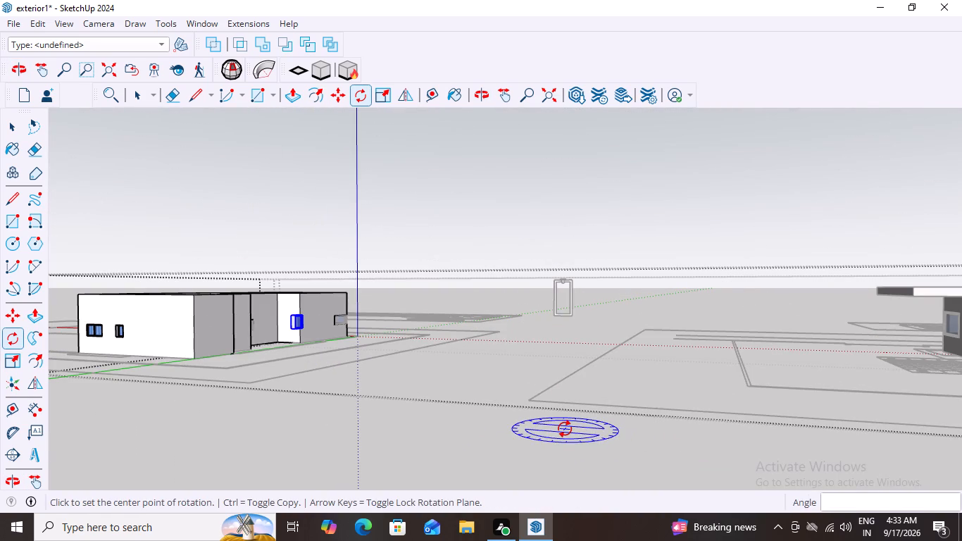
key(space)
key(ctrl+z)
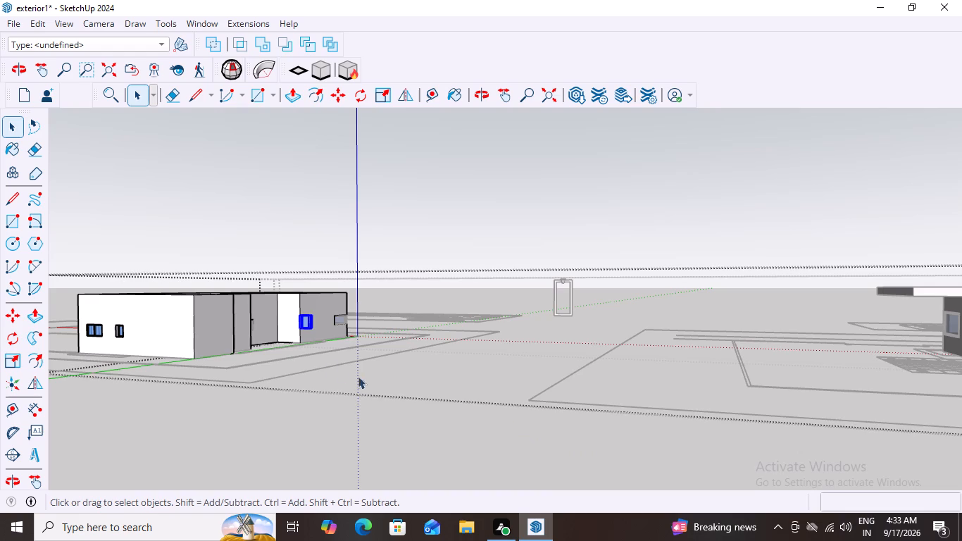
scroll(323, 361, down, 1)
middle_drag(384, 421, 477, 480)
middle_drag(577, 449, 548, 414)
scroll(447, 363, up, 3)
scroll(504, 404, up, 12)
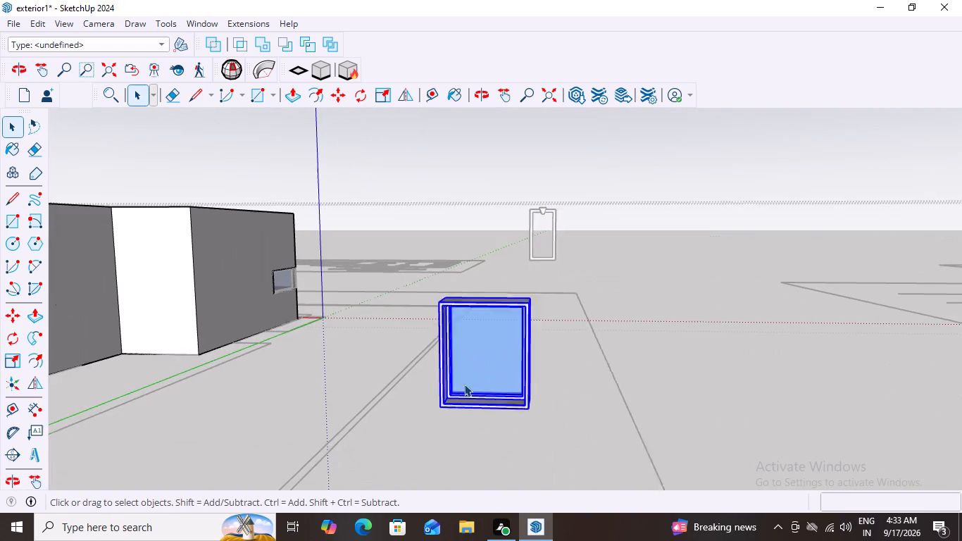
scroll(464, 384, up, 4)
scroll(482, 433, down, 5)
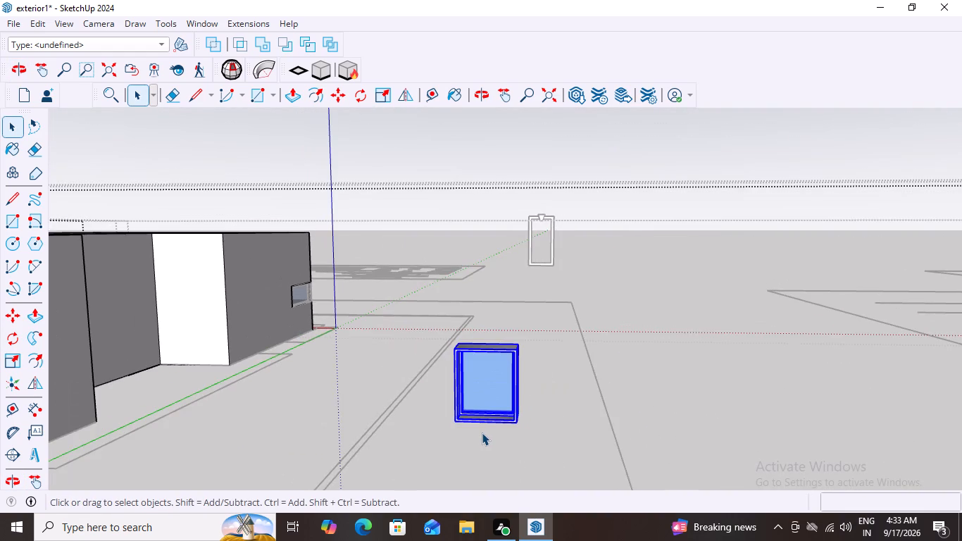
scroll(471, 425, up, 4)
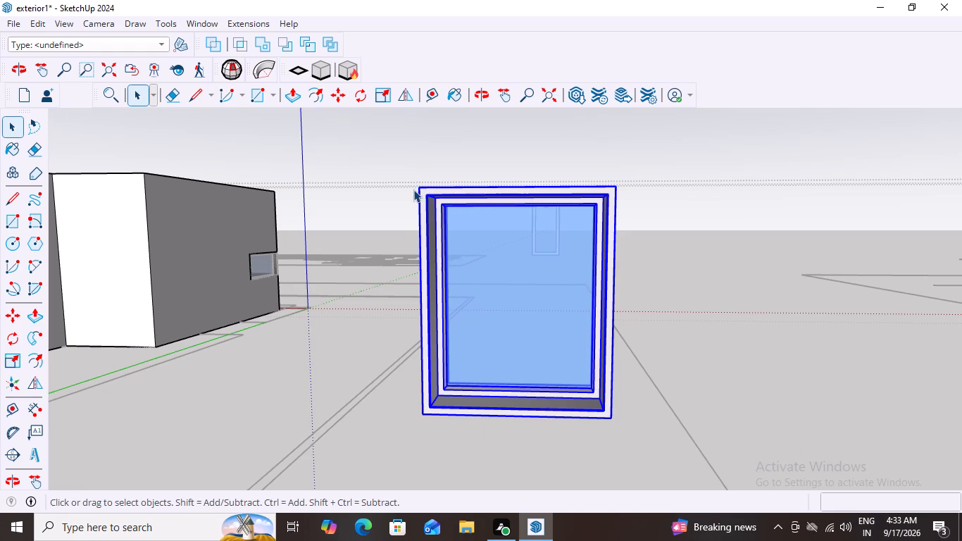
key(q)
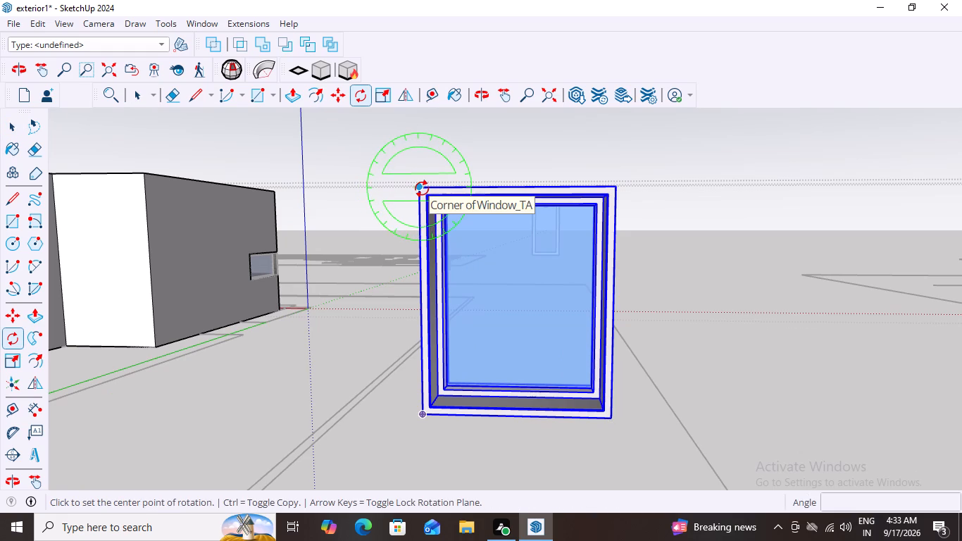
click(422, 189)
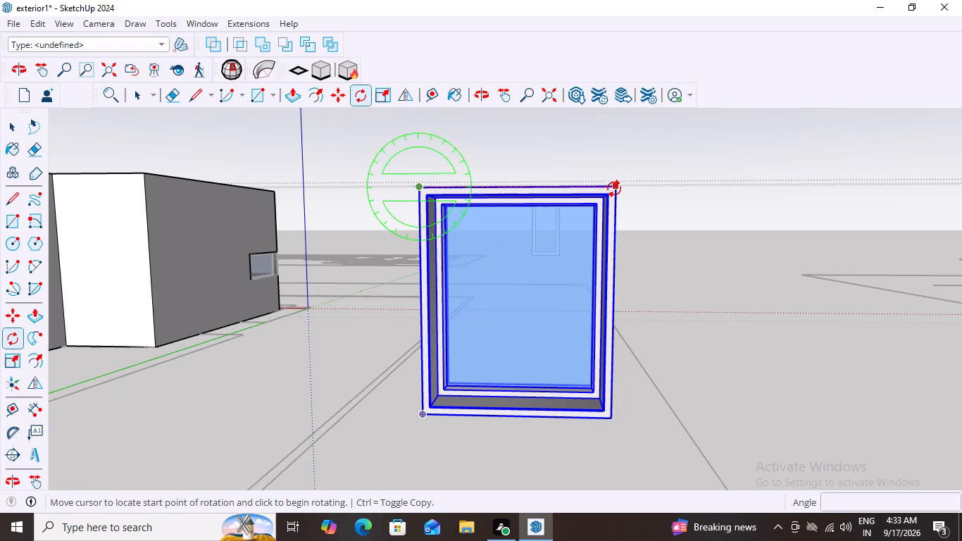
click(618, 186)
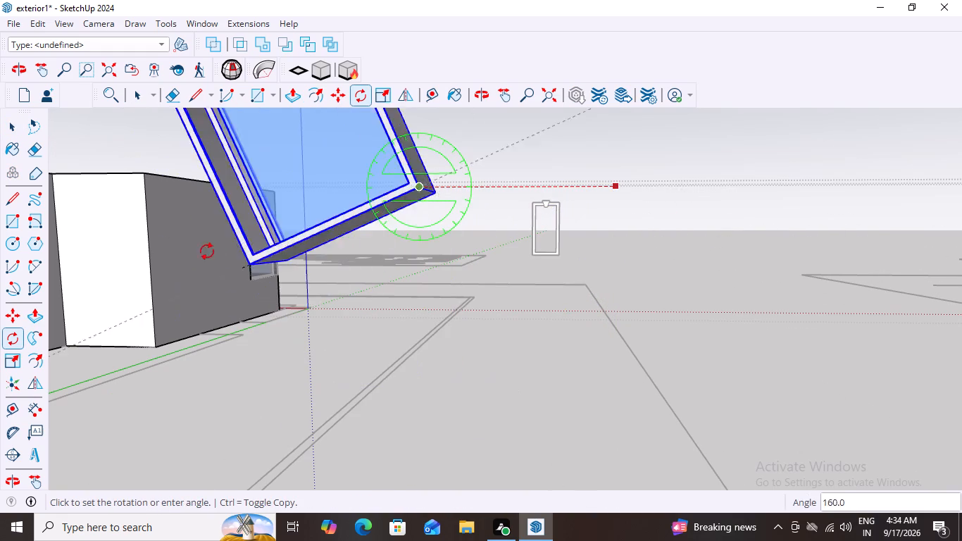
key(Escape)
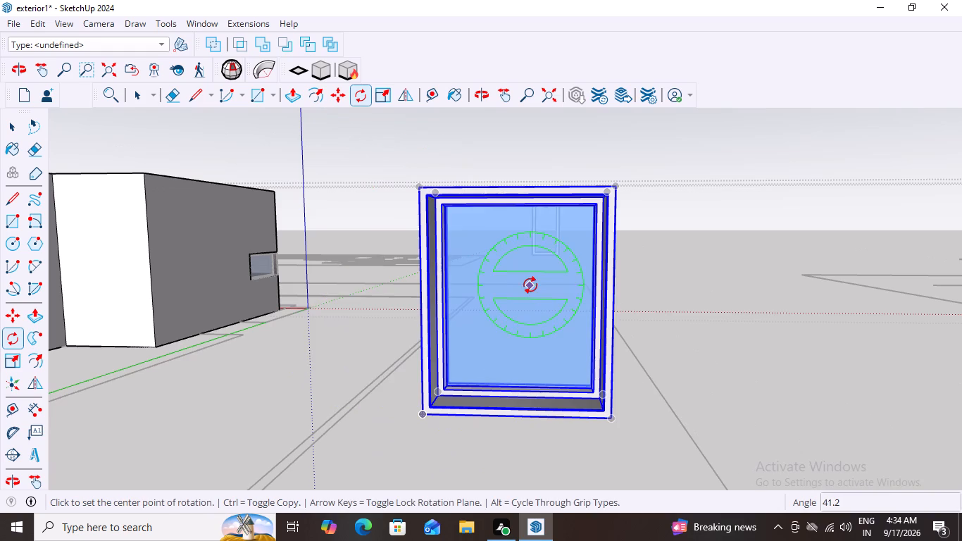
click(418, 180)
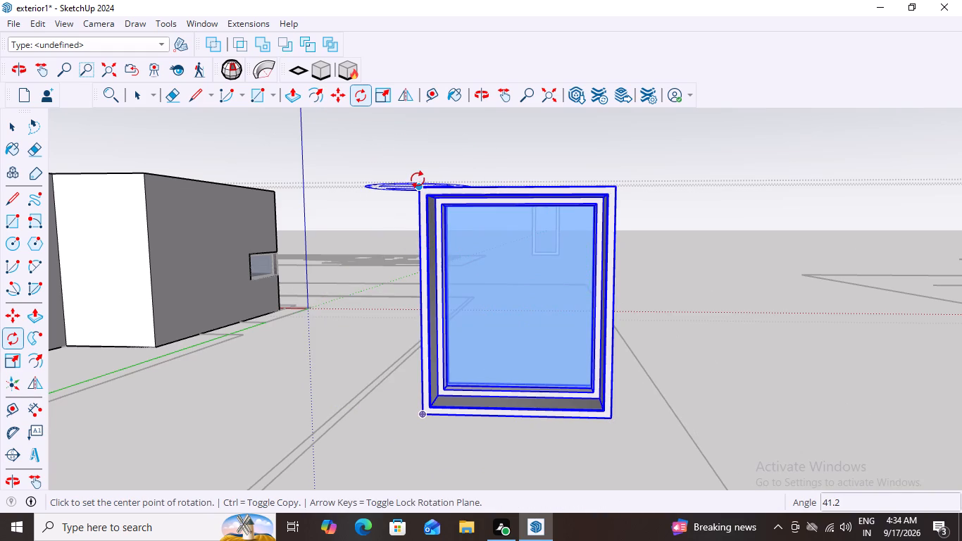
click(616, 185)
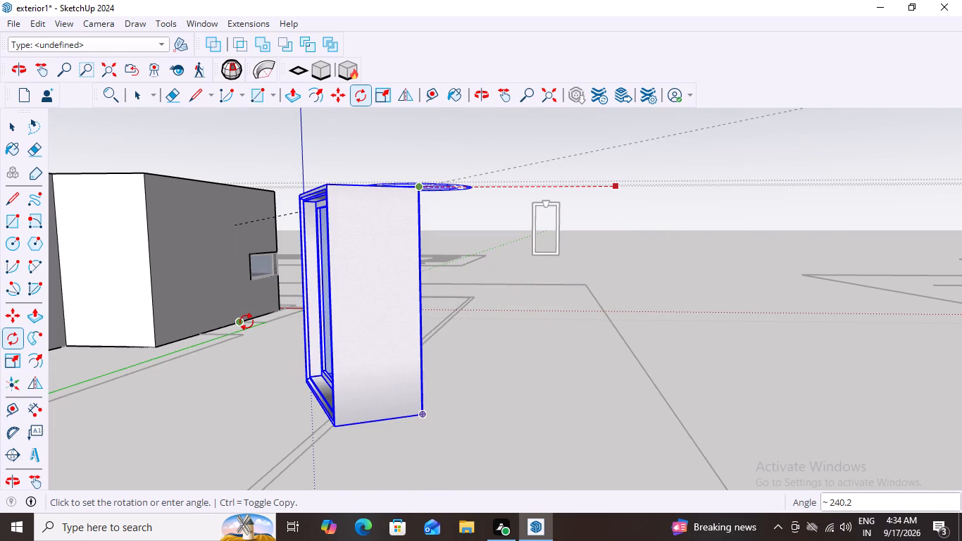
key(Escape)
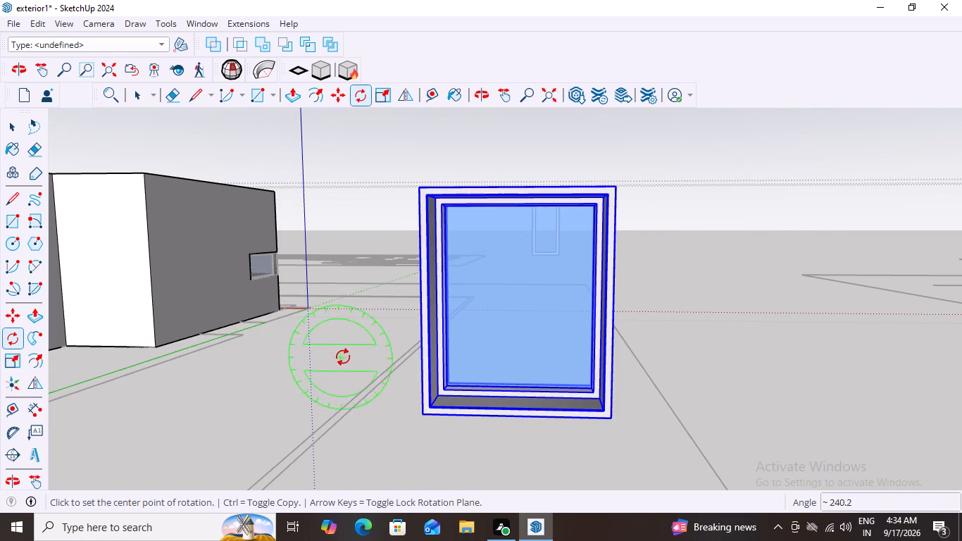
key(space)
Delete the copied single-pane window standing on the open ground beside the roofless building.
scroll(365, 359, down, 7)
key(space)
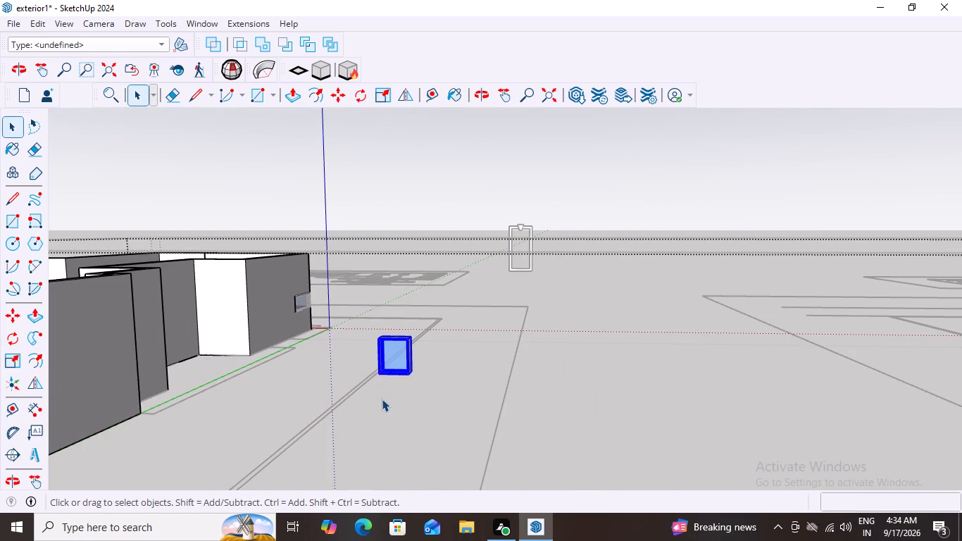
scroll(375, 370, up, 3)
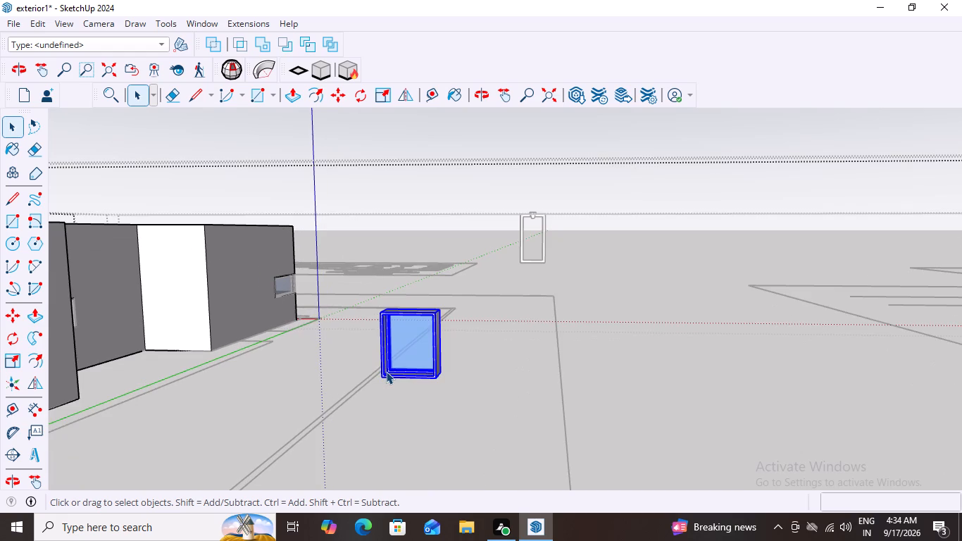
key(Delete)
Exit the open groups back to the top level of the model.
scroll(387, 371, down, 13)
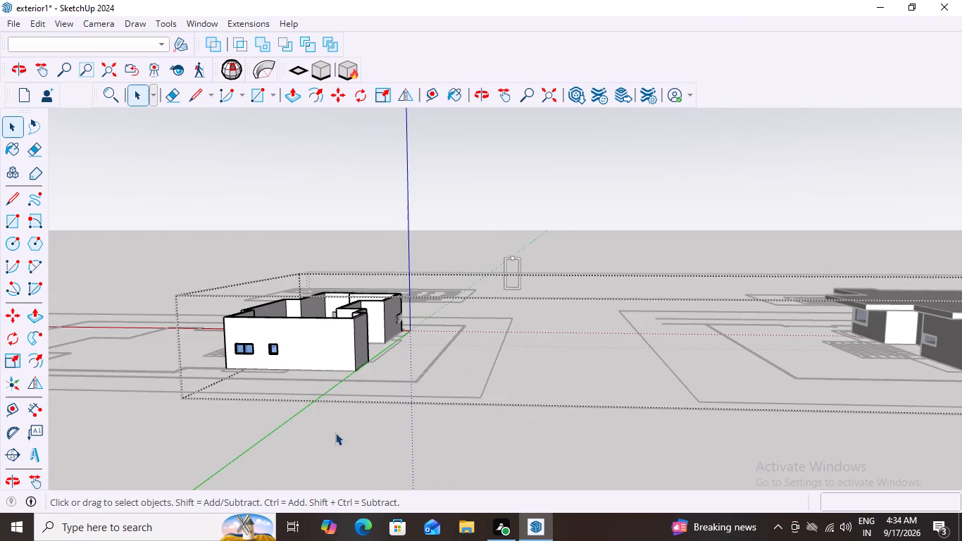
scroll(335, 433, down, 14)
key(Escape)
double_click(666, 292)
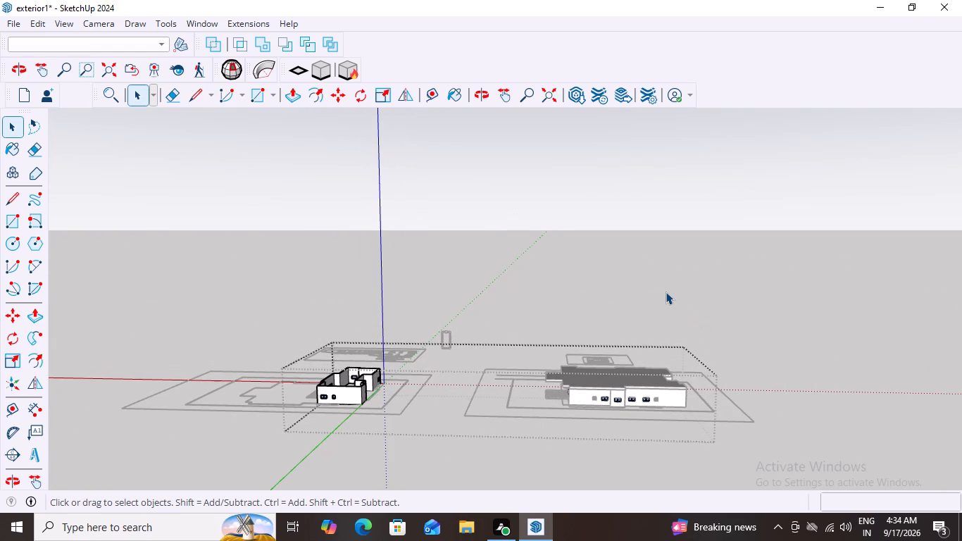
scroll(582, 435, up, 8)
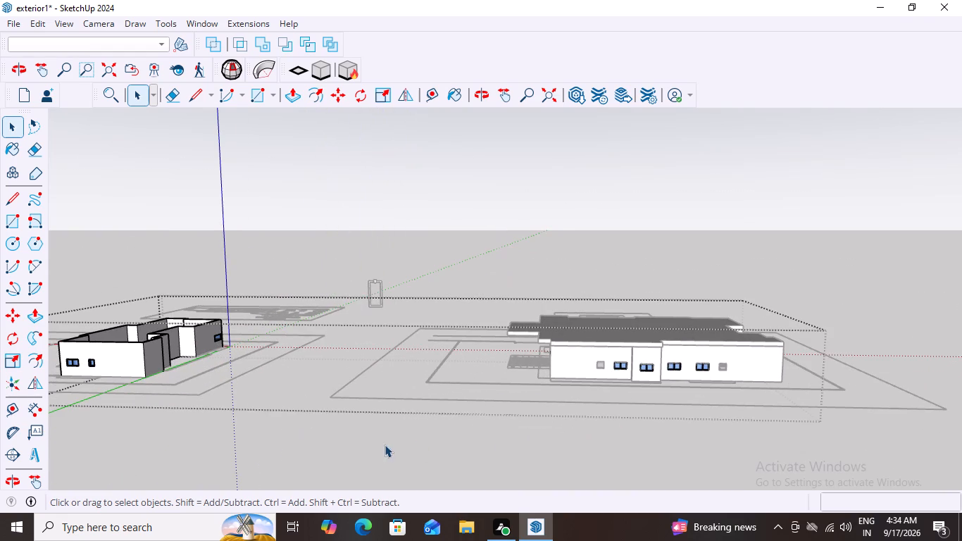
scroll(699, 368, up, 10)
scroll(663, 383, down, 6)
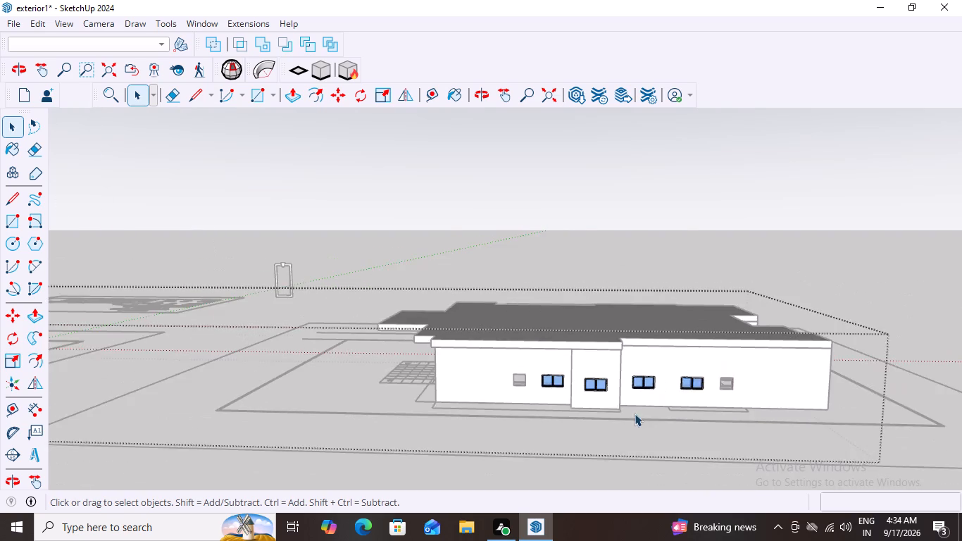
scroll(635, 413, down, 3)
triple_click(764, 206)
Open the group of windows on the roofed house's opposite long side for editing.
middle_drag(711, 373, 539, 373)
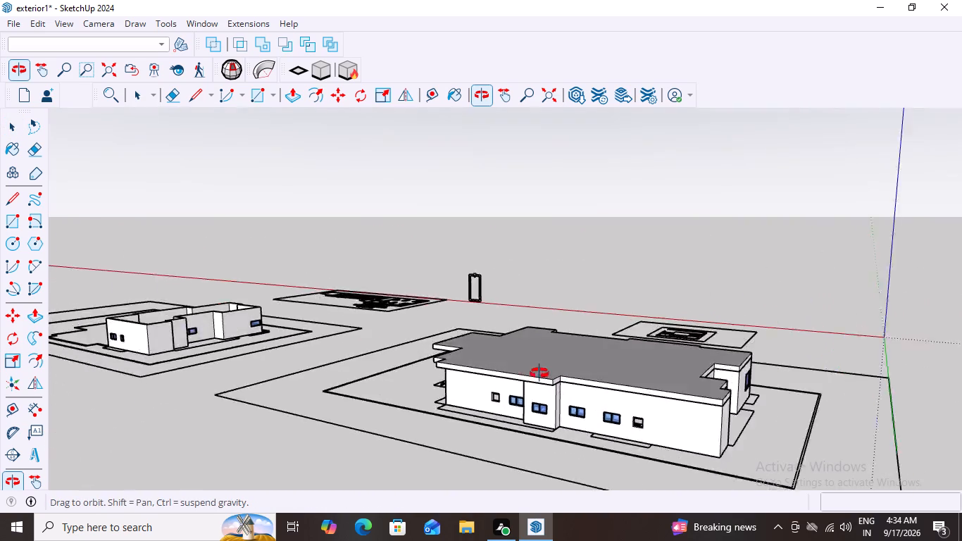
middle_drag(539, 373, 335, 376)
middle_drag(631, 387, 320, 390)
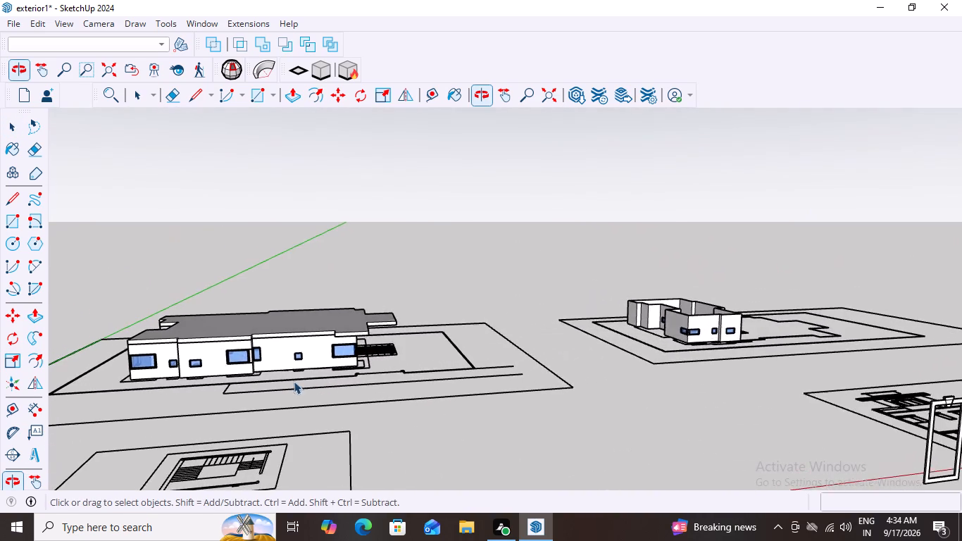
scroll(176, 359, up, 20)
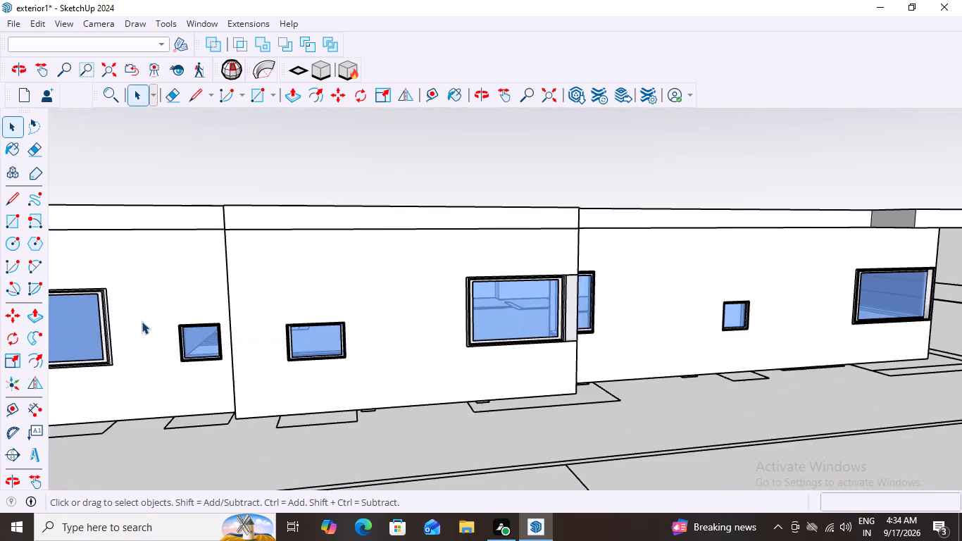
scroll(142, 321, up, 20)
scroll(142, 321, up, 1)
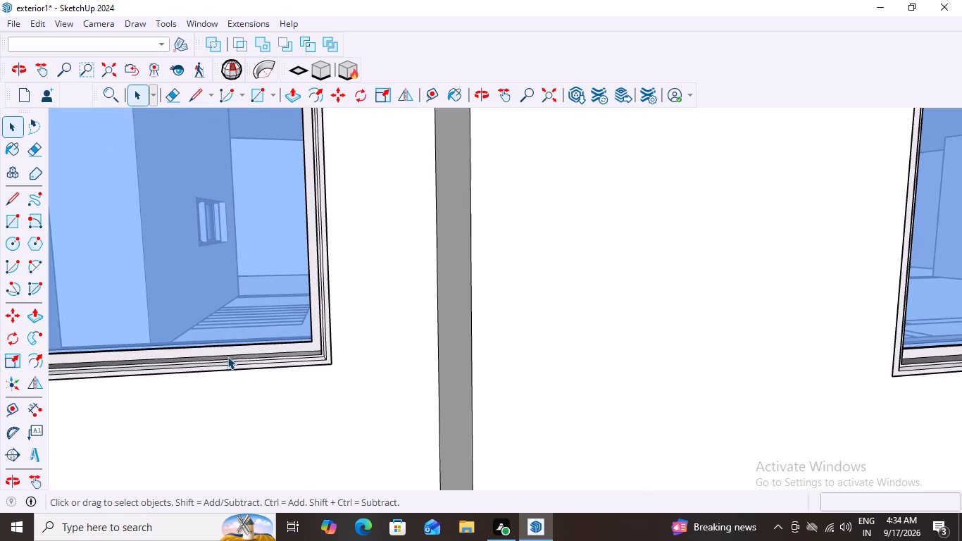
scroll(227, 356, down, 8)
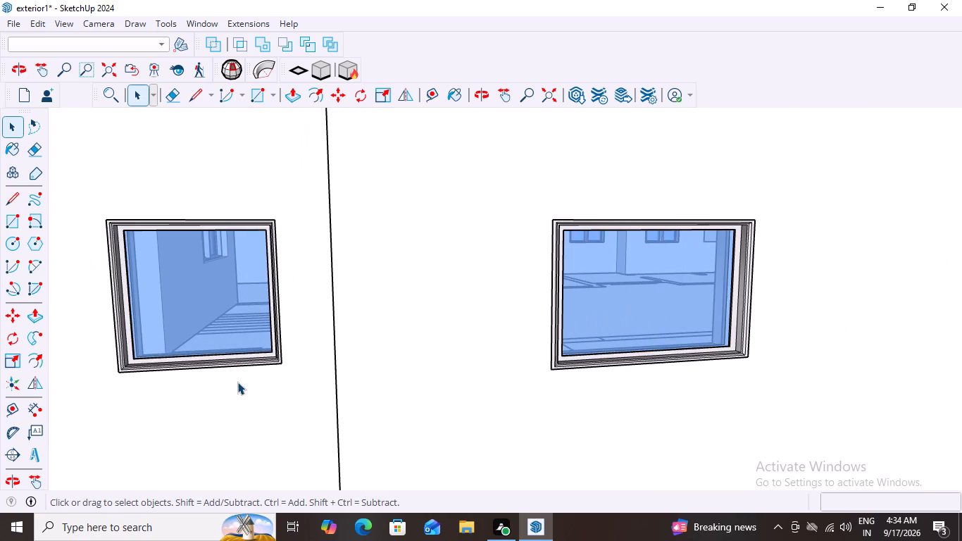
click(241, 351)
click(239, 373)
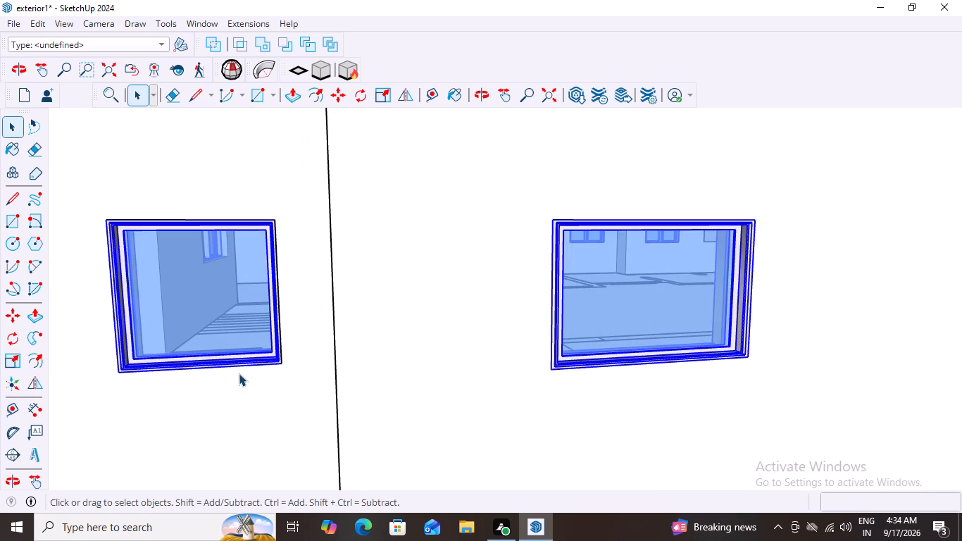
double_click(232, 343)
Copy the small single-pane window beside the wall jog by its lower corner about 14836 mm, to outside the opposite wall near its empty opening.
click(232, 343)
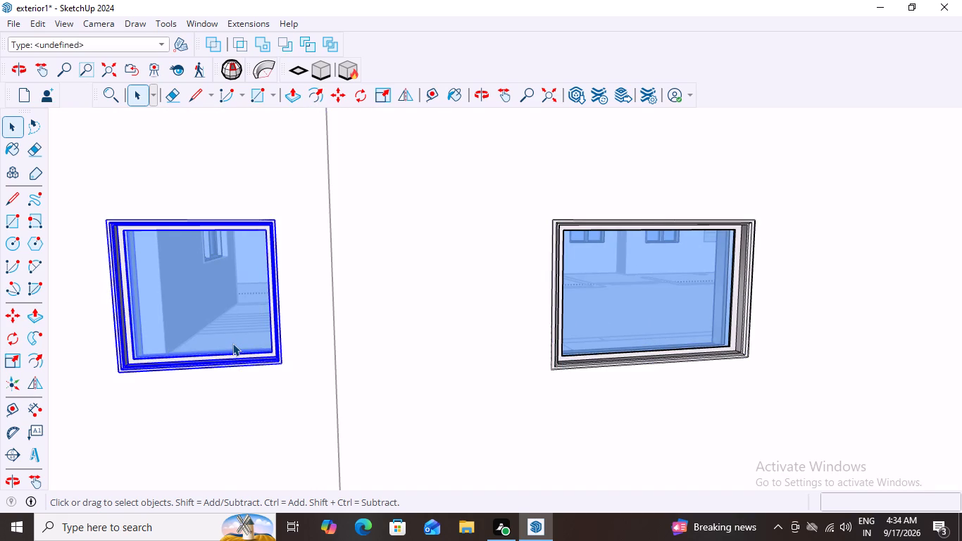
key(m)
click(282, 365)
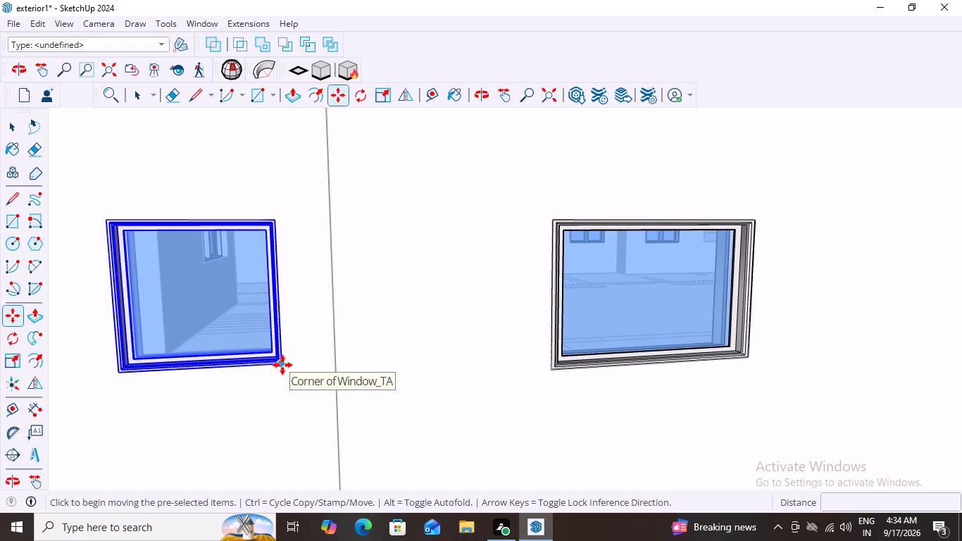
scroll(230, 462, down, 13)
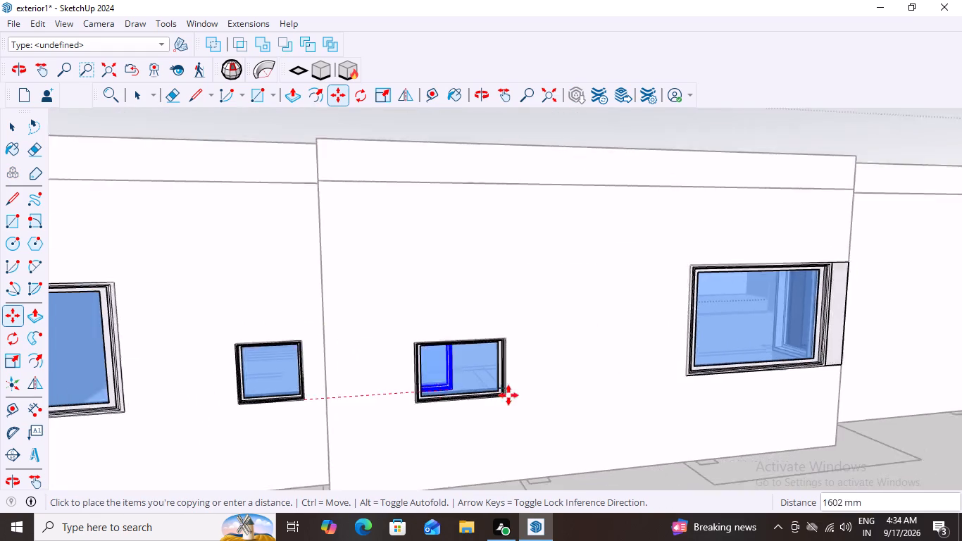
scroll(508, 395, down, 17)
middle_drag(398, 361, 404, 368)
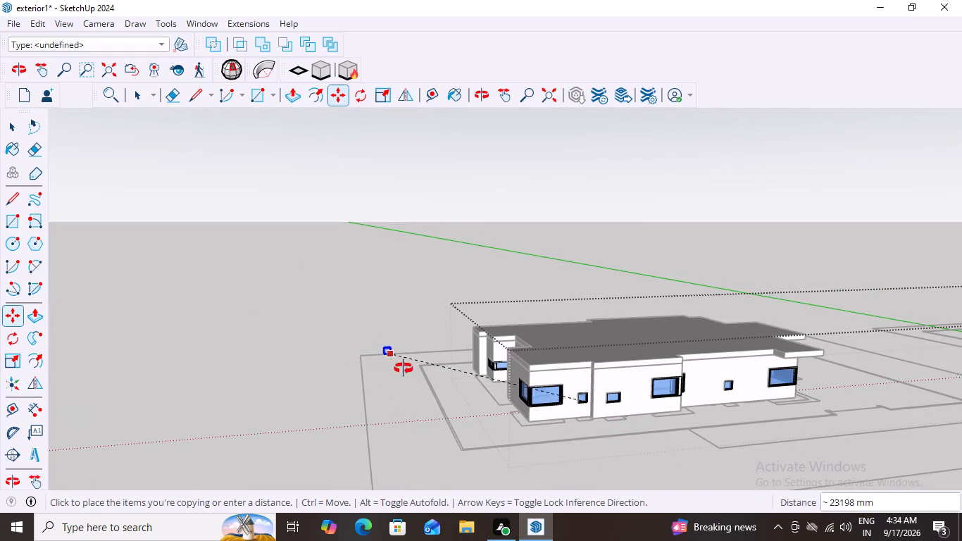
middle_drag(404, 368, 800, 504)
middle_drag(387, 414, 522, 478)
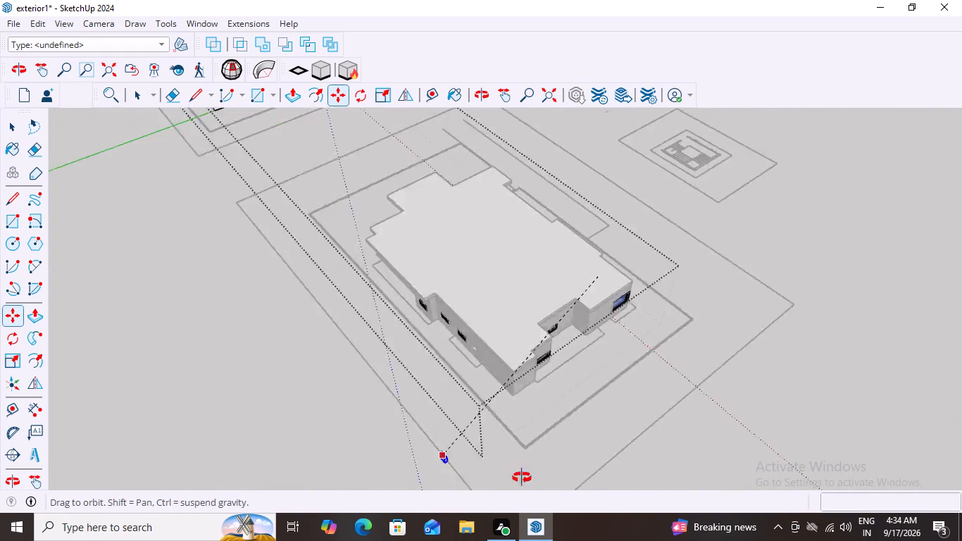
middle_drag(522, 478, 770, 454)
scroll(511, 395, up, 10)
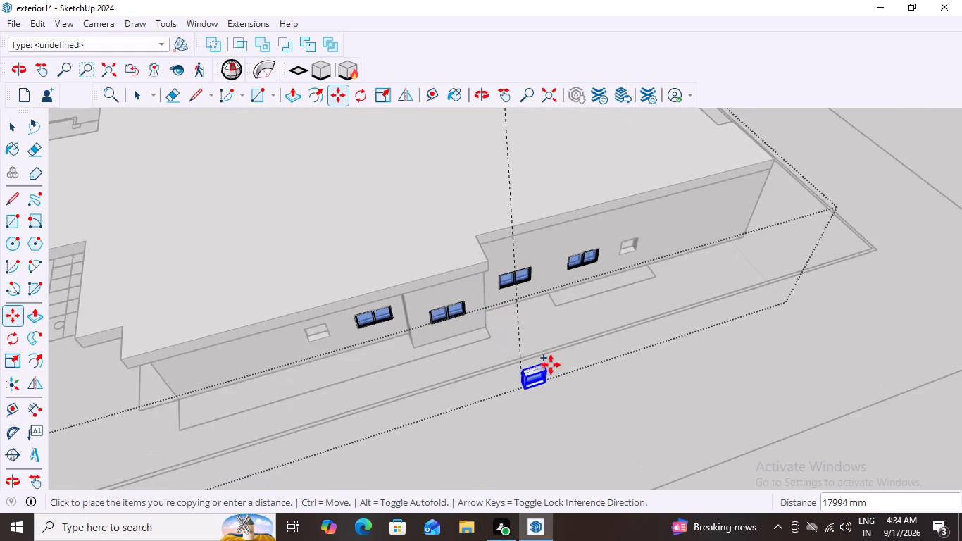
middle_drag(637, 309, 545, 302)
scroll(641, 297, up, 10)
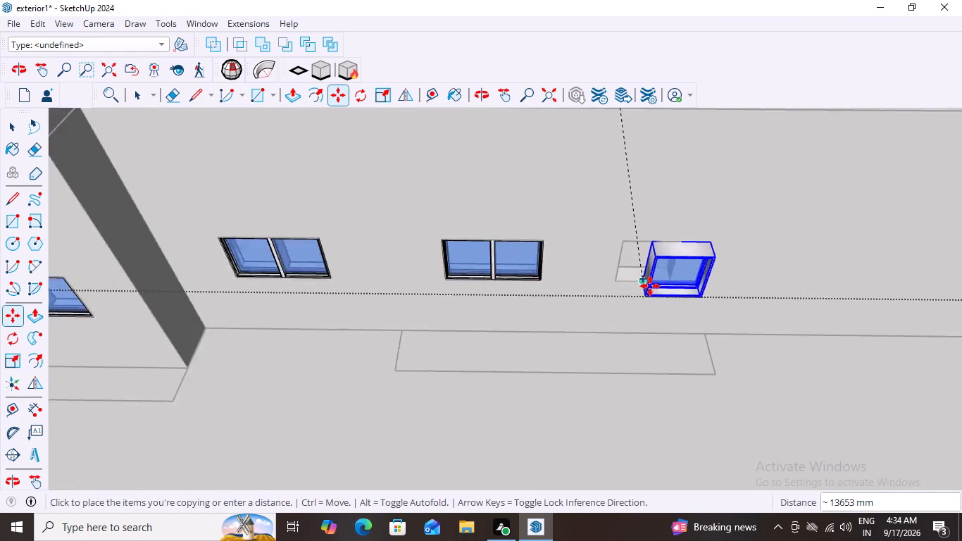
scroll(650, 286, up, 4)
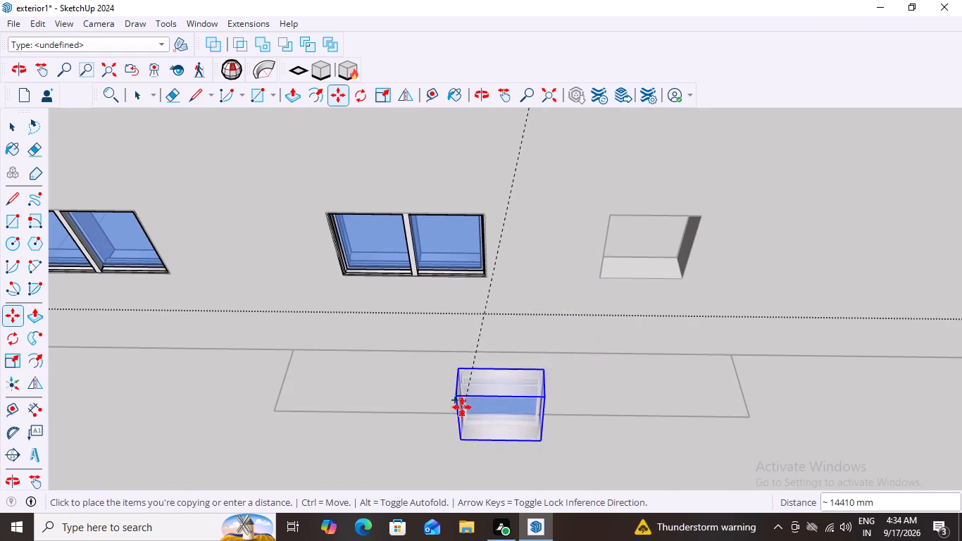
scroll(521, 347, down, 11)
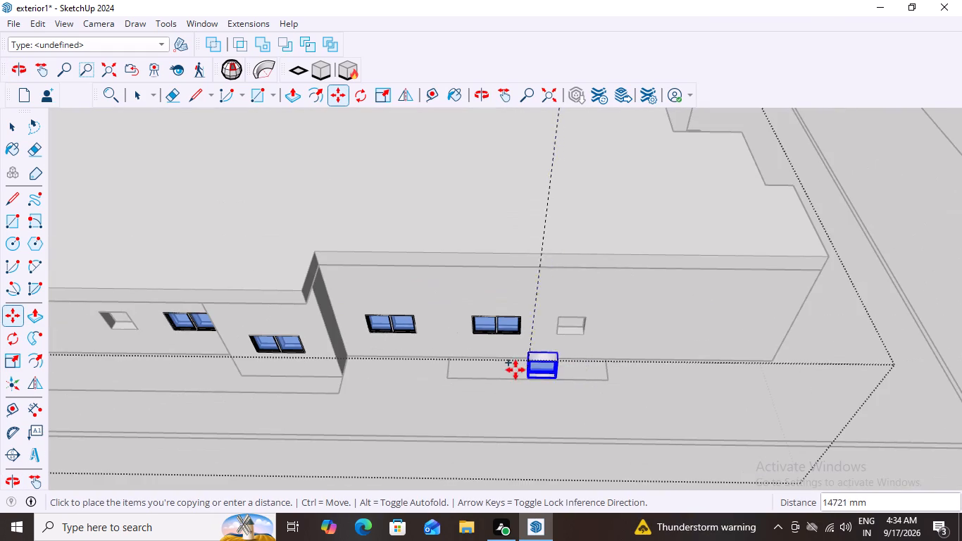
scroll(525, 375, up, 9)
click(527, 373)
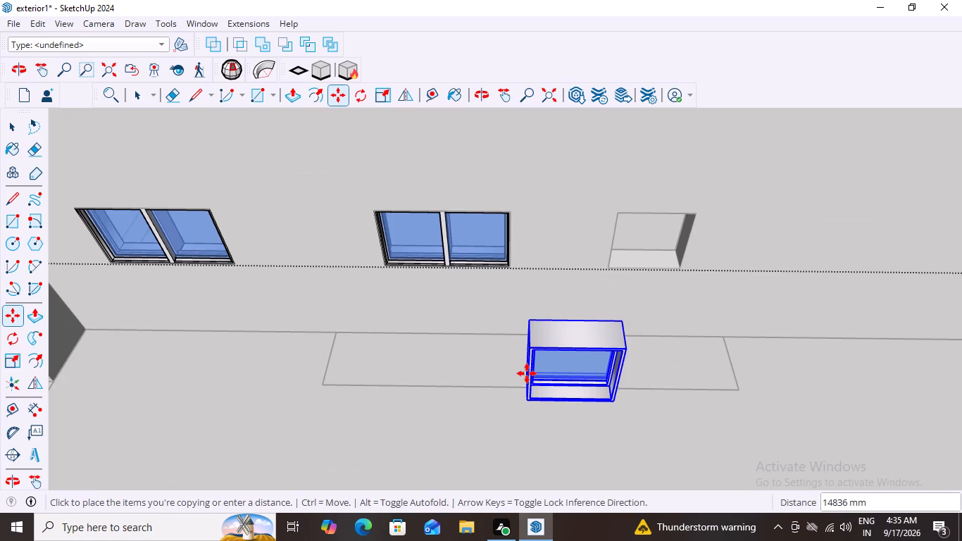
Rotate the copied single-pane window 180 degrees about its lower corner outside the wall.
key(space)
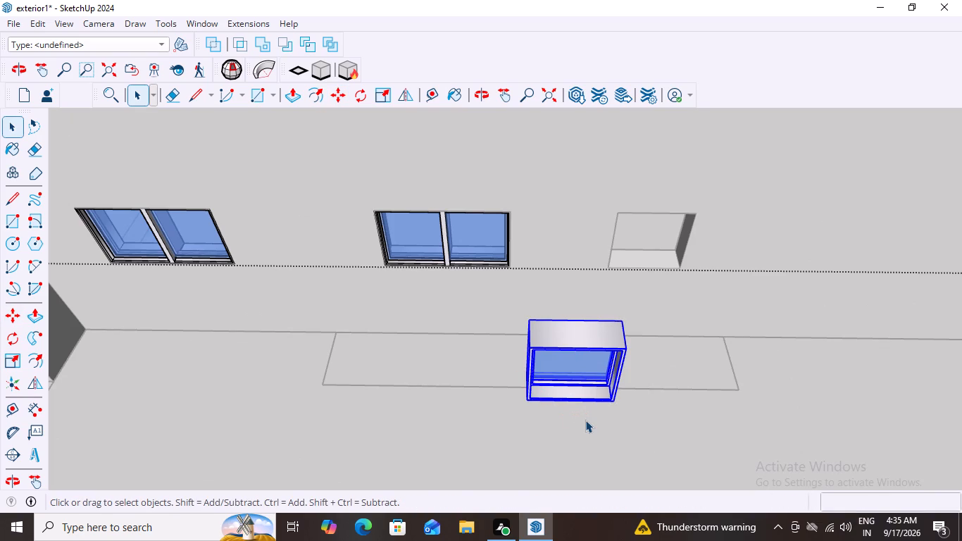
key(q)
click(525, 401)
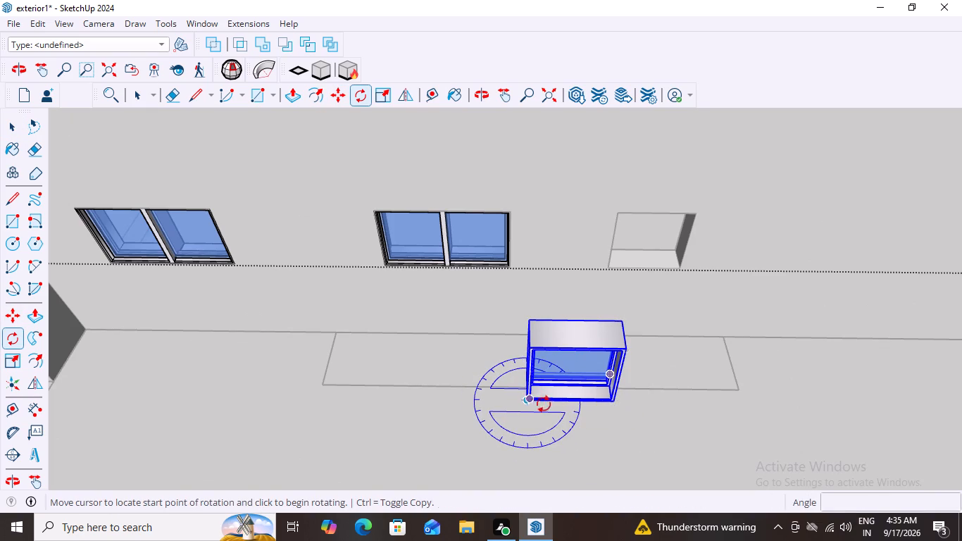
click(614, 402)
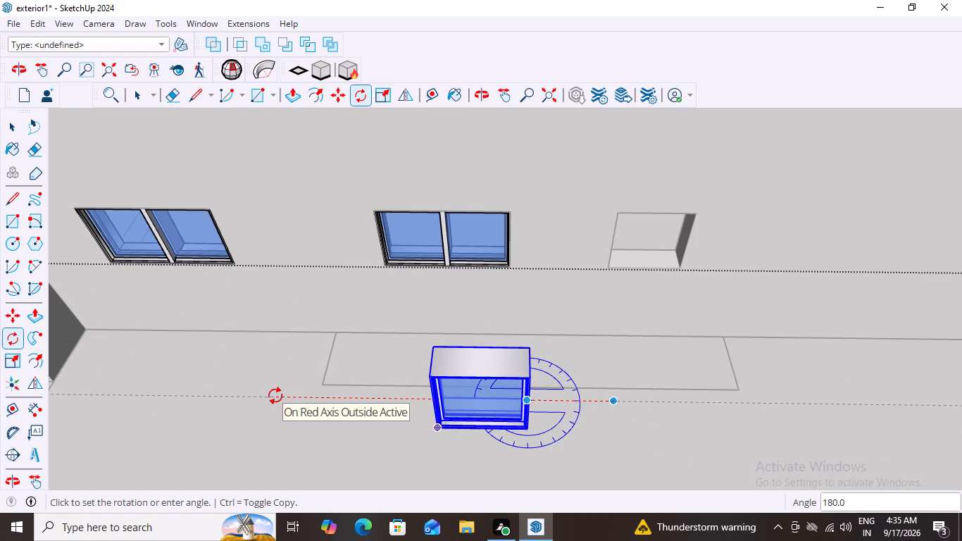
key(1)
text(80)
key(Return)
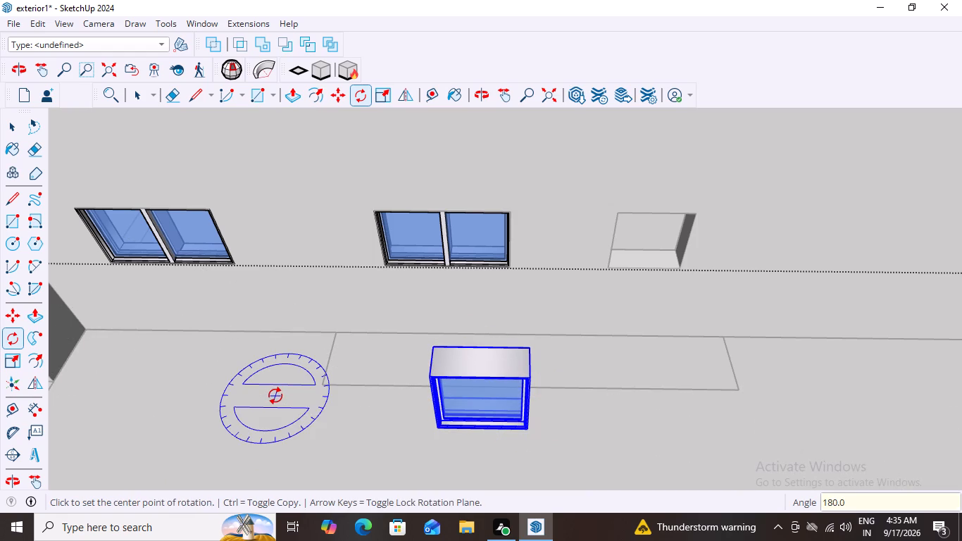
Move the rotated window by its lower corner about 2045 mm into the empty opening beside the double-pane windows.
key(space)
scroll(333, 409, down, 4)
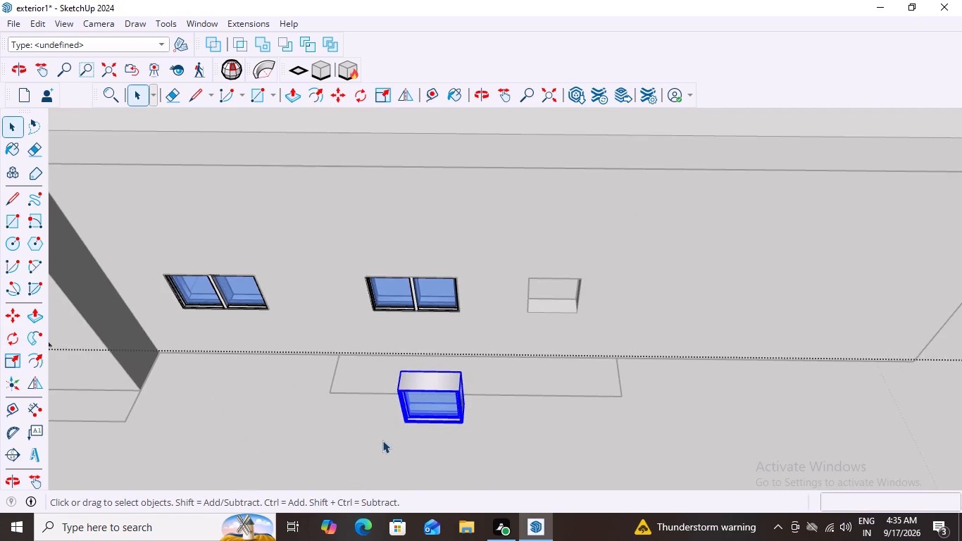
middle_drag(411, 437, 435, 402)
scroll(433, 434, up, 1)
middle_drag(429, 433, 427, 431)
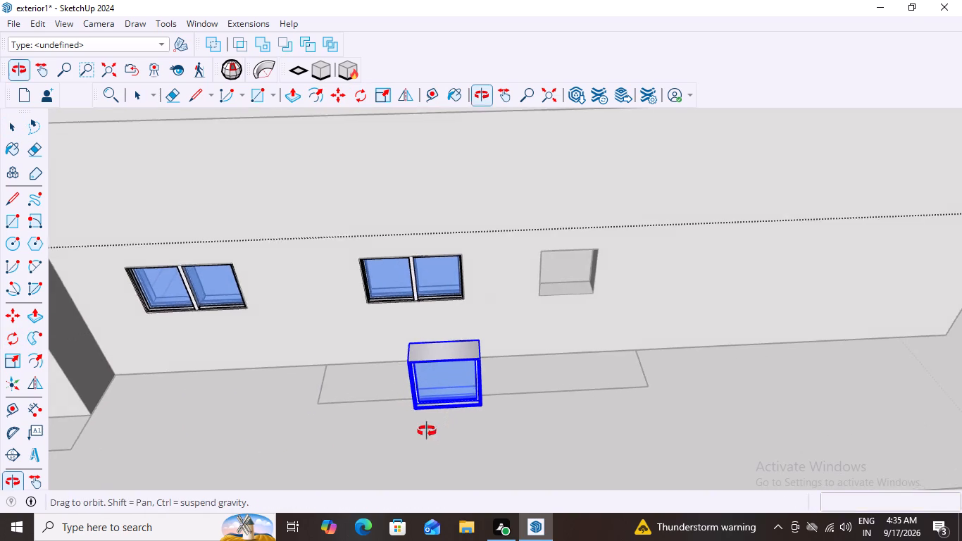
middle_drag(427, 431, 415, 418)
key(m)
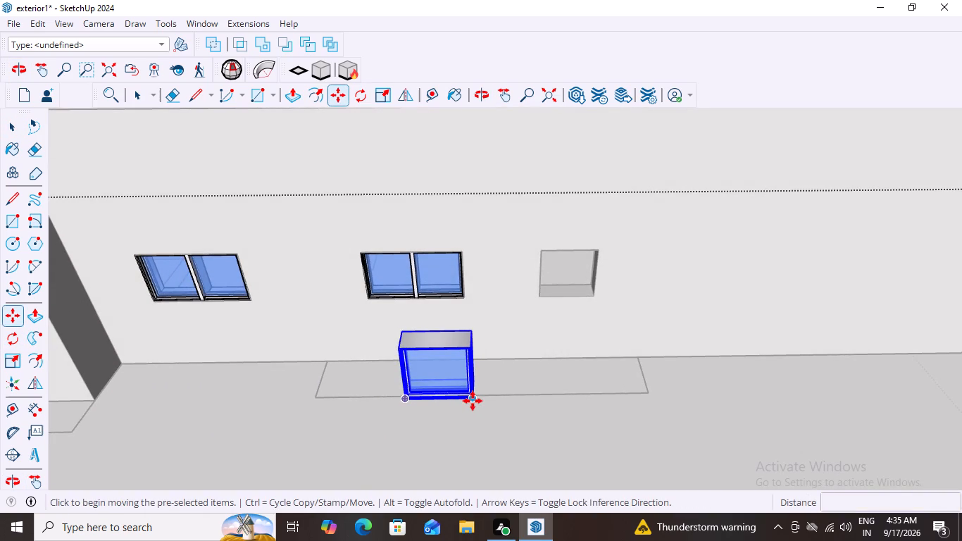
click(473, 401)
scroll(588, 295, up, 3)
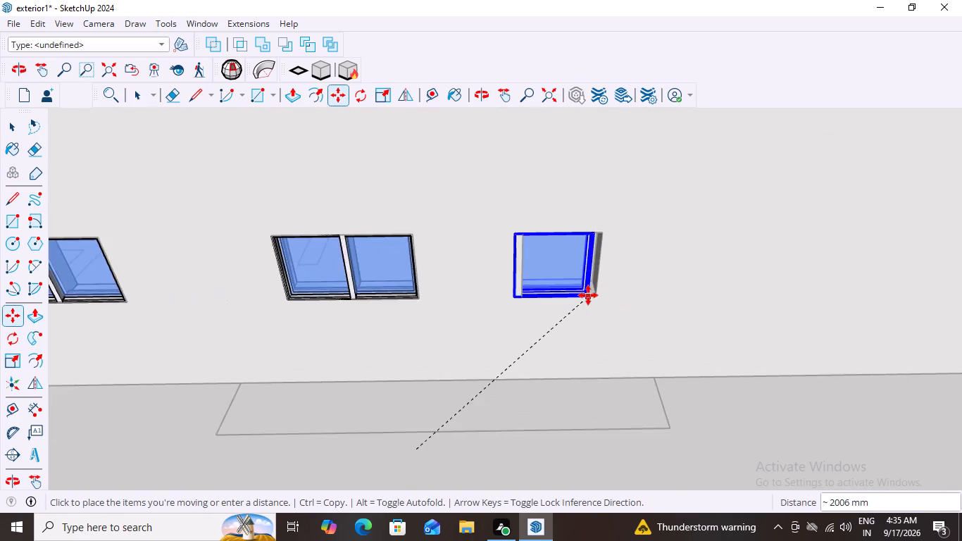
scroll(588, 295, up, 8)
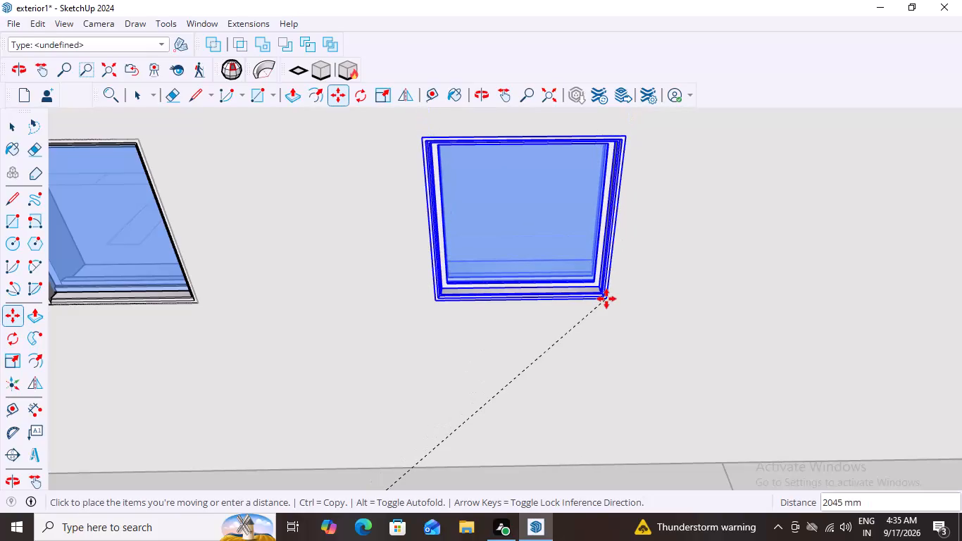
click(606, 299)
Copy the fitted single-pane window by its lower corner about 10211 mm along the wall into the empty opening beyond the wall jog.
scroll(558, 354, down, 4)
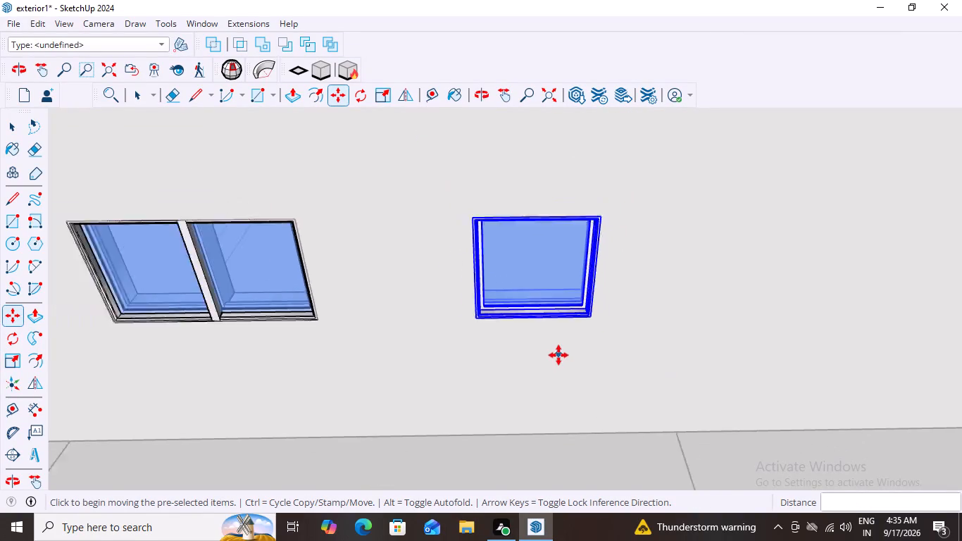
scroll(558, 355, down, 2)
scroll(589, 327, up, 11)
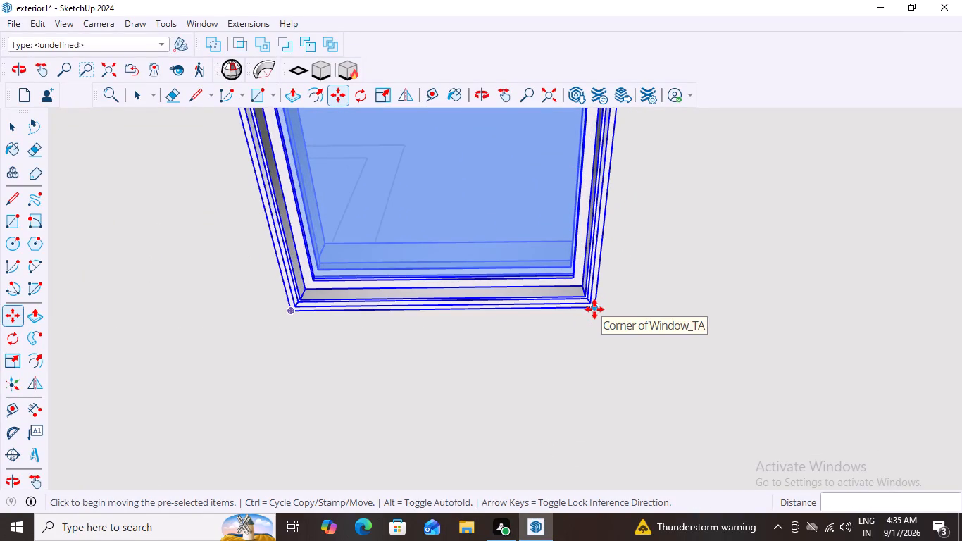
click(594, 309)
scroll(593, 311, down, 19)
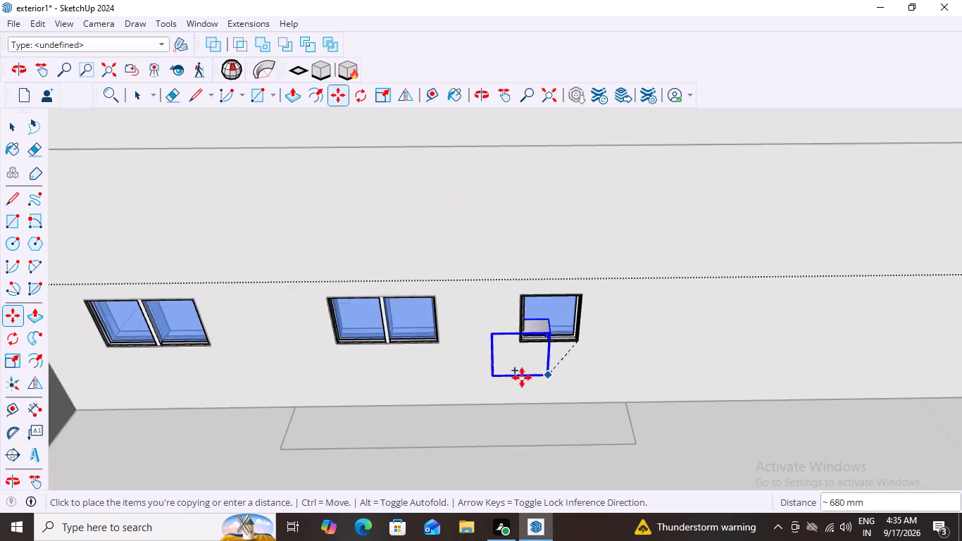
scroll(522, 378, down, 10)
scroll(104, 413, down, 10)
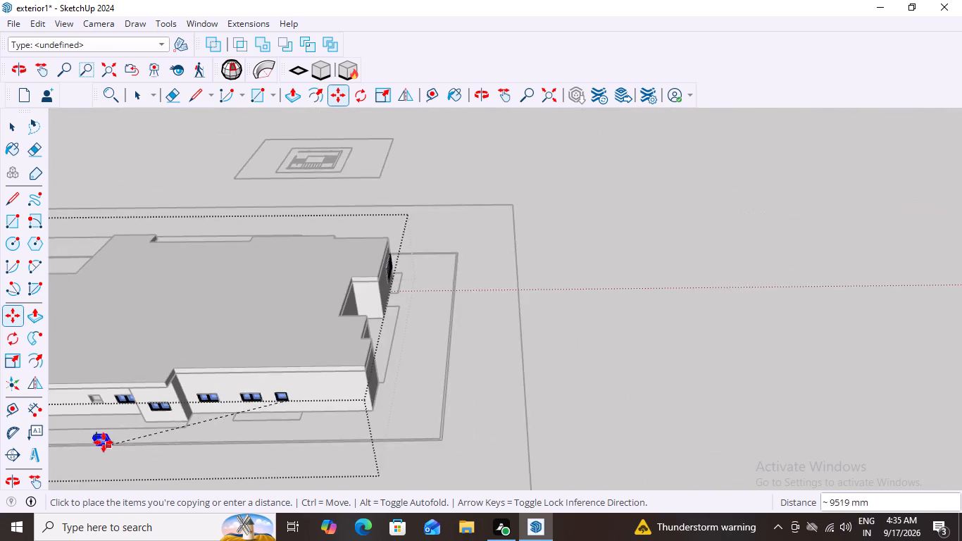
scroll(71, 440, up, 20)
scroll(145, 361, up, 5)
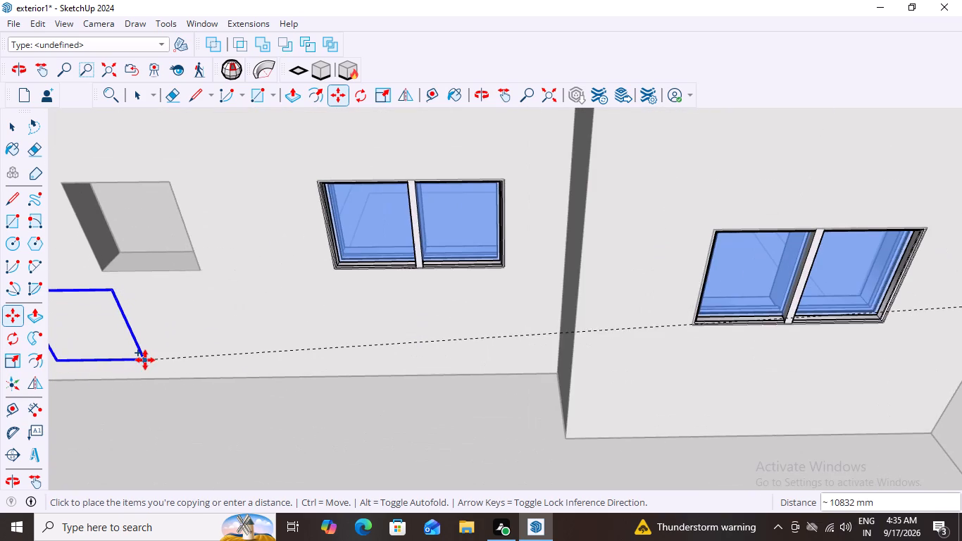
click(201, 268)
key(space)
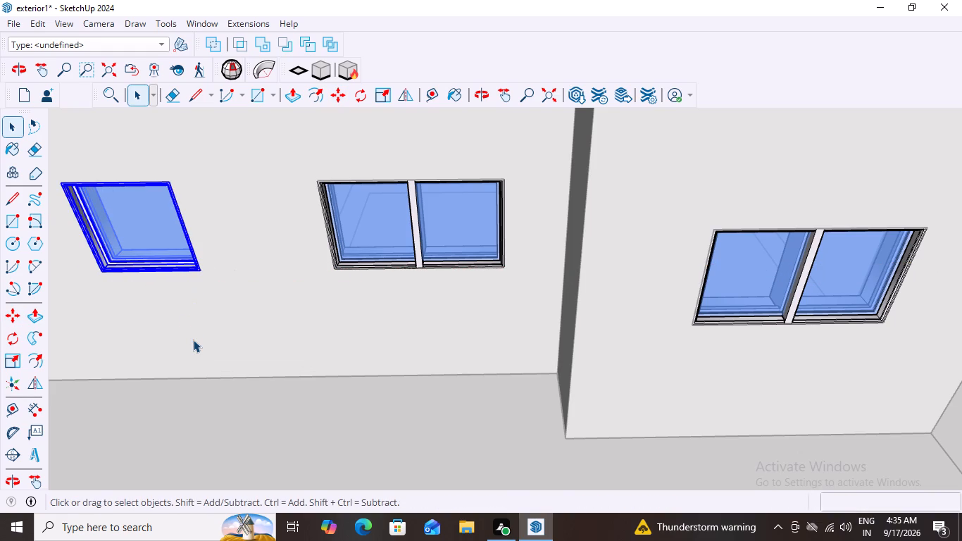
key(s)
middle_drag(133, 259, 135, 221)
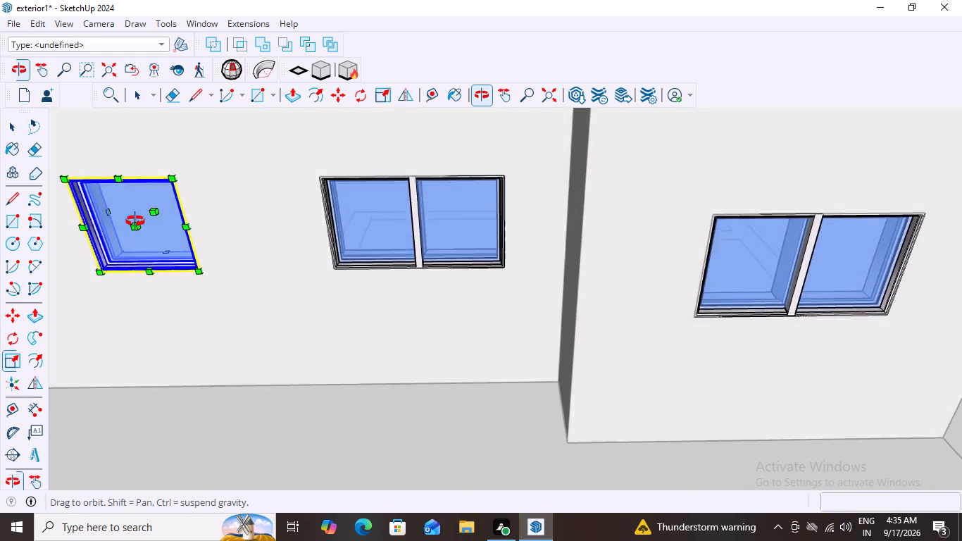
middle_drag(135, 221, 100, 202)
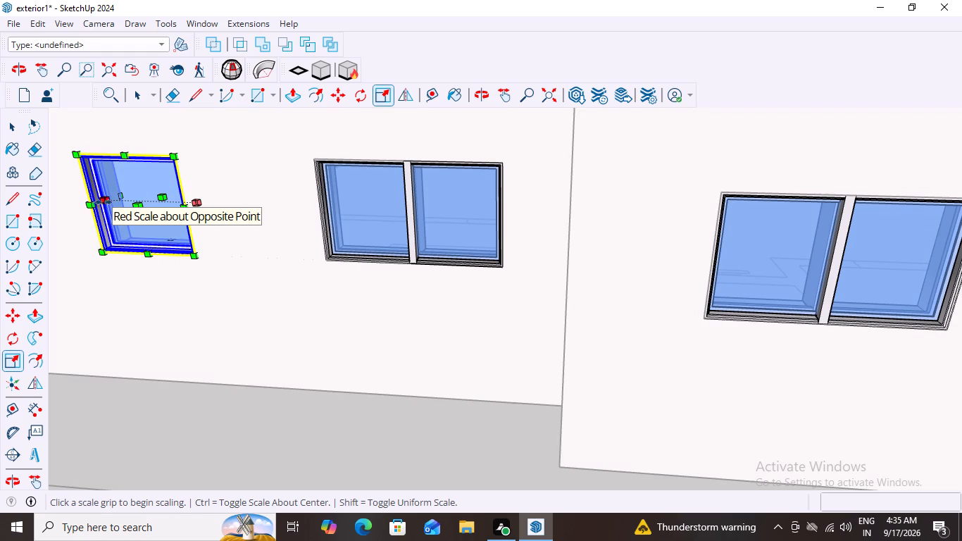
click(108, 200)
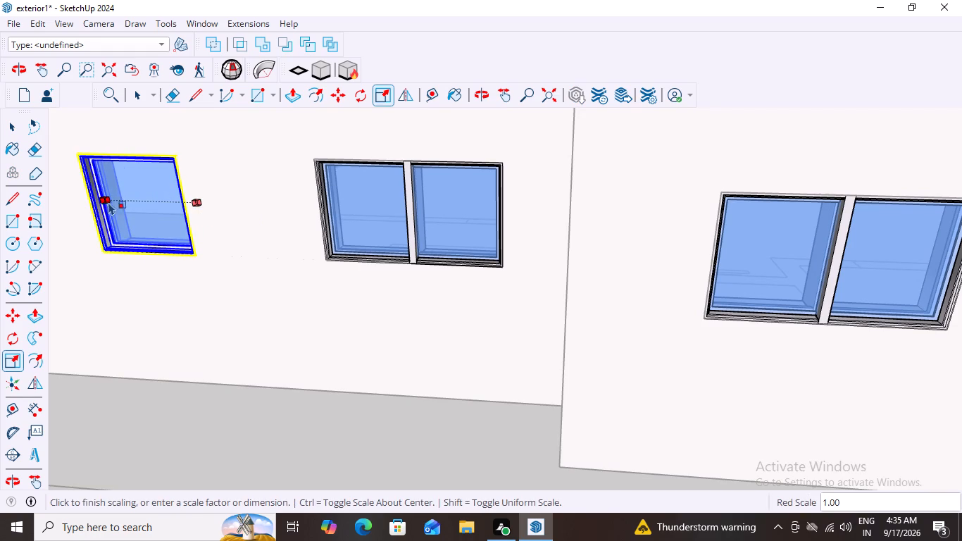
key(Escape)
Exit the open groups back to the top level of the model.
scroll(185, 294, down, 15)
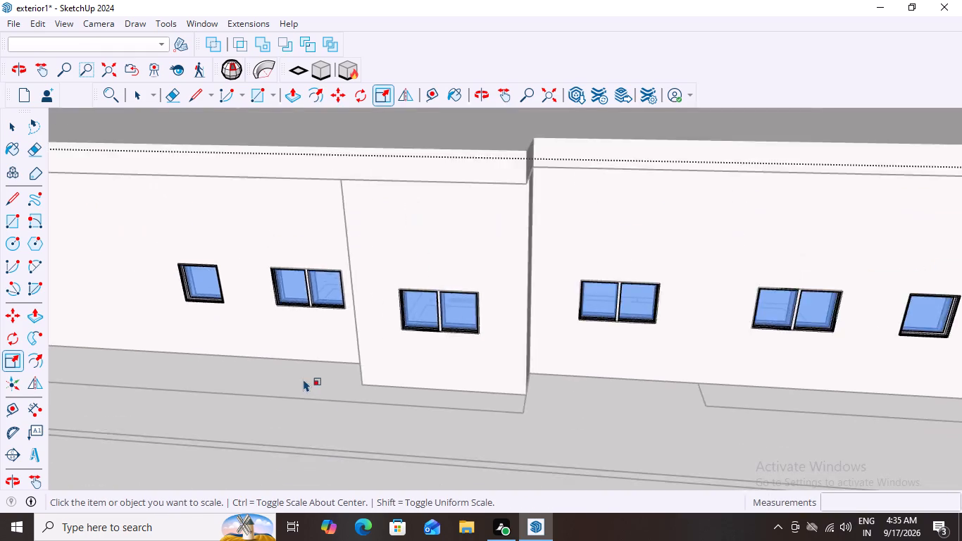
scroll(304, 379, down, 15)
click(813, 254)
key(space)
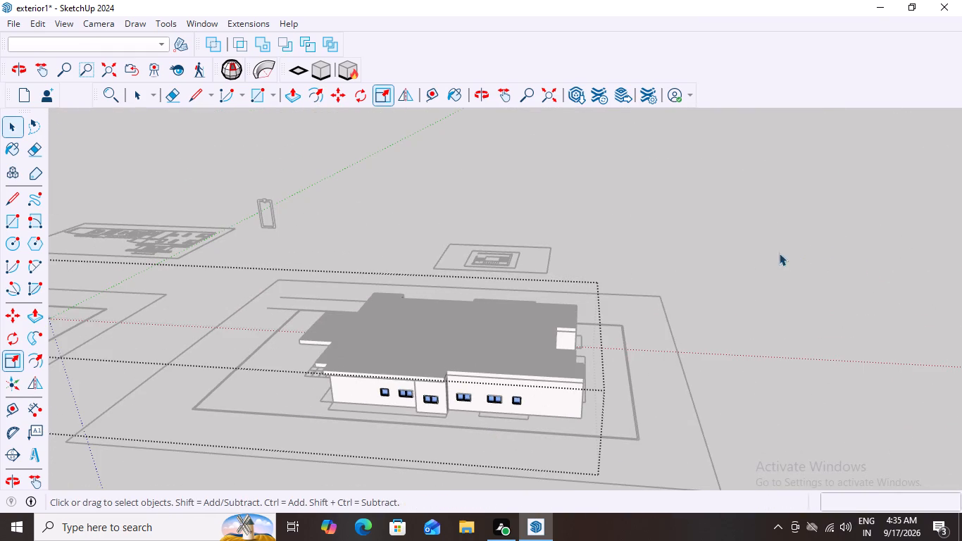
triple_click(732, 237)
triple_click(732, 237)
double_click(732, 237)
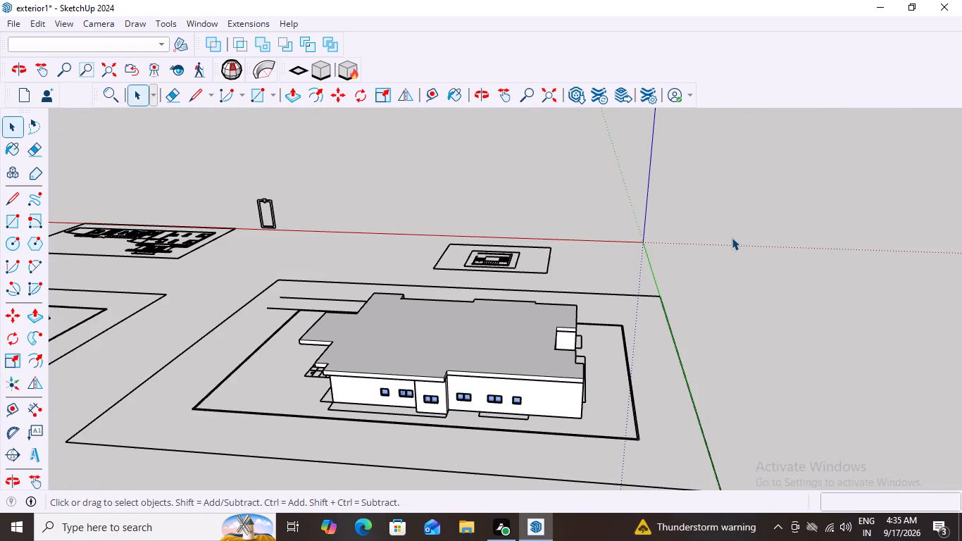
Examine the windows around the roofed house and compare them with the roofless building from several angles.
scroll(732, 251, down, 7)
middle_drag(442, 387, 847, 347)
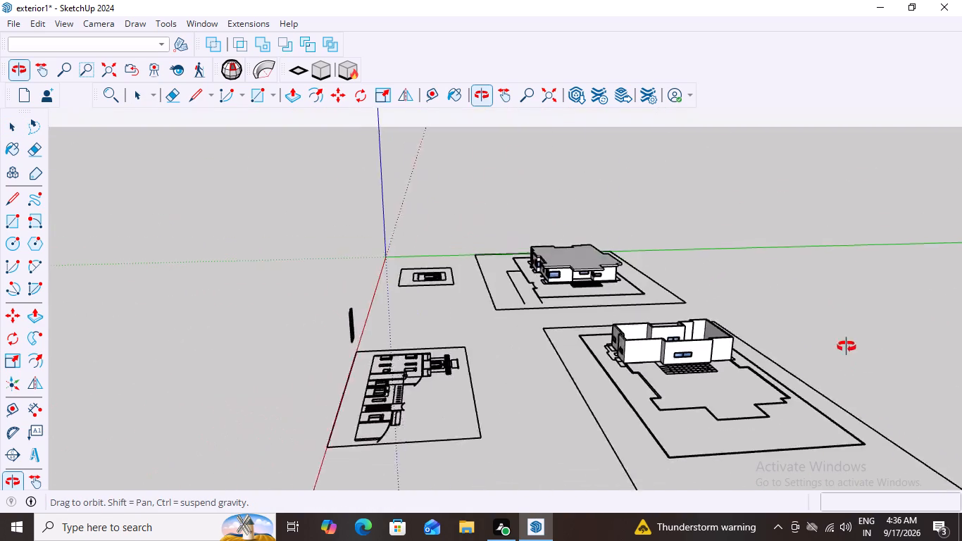
middle_drag(847, 347, 829, 341)
middle_drag(465, 265, 831, 334)
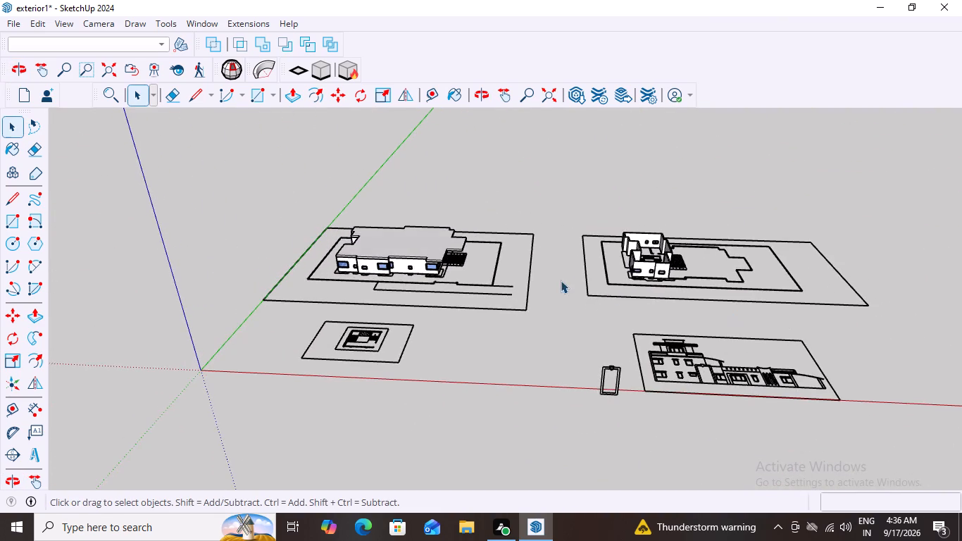
scroll(378, 287, up, 5)
middle_drag(377, 287, 549, 328)
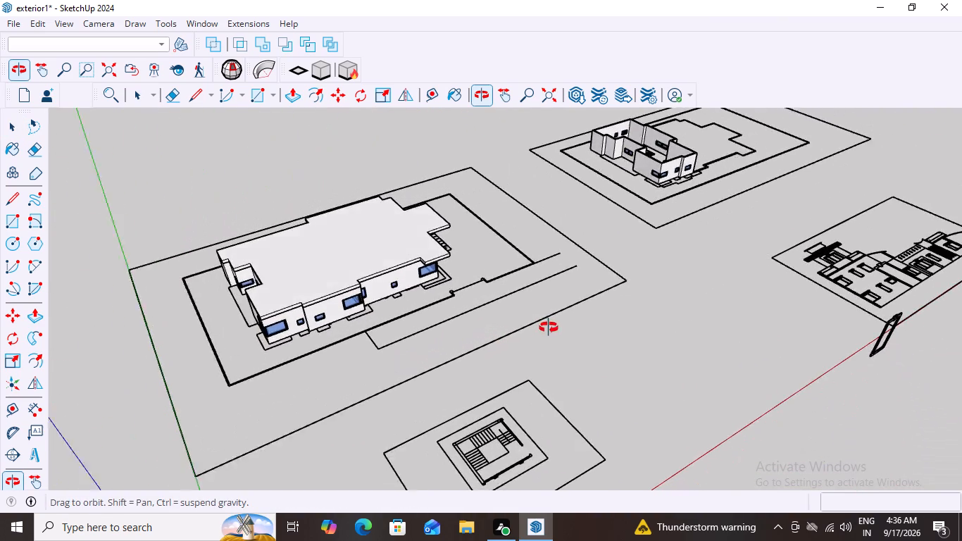
middle_drag(549, 328, 550, 320)
middle_drag(183, 290, 268, 292)
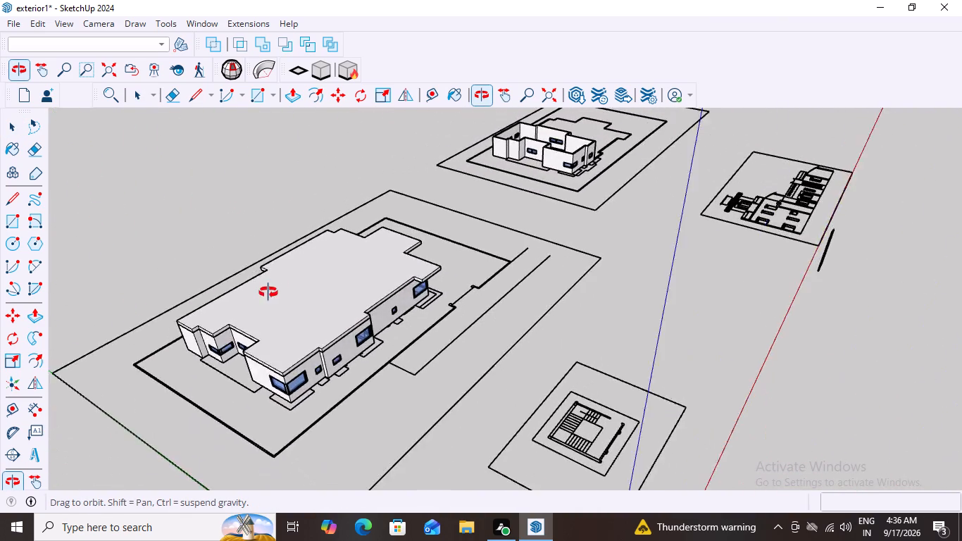
middle_drag(268, 292, 29, 232)
middle_drag(462, 285, 404, 290)
scroll(404, 275, up, 14)
middle_drag(487, 249, 406, 258)
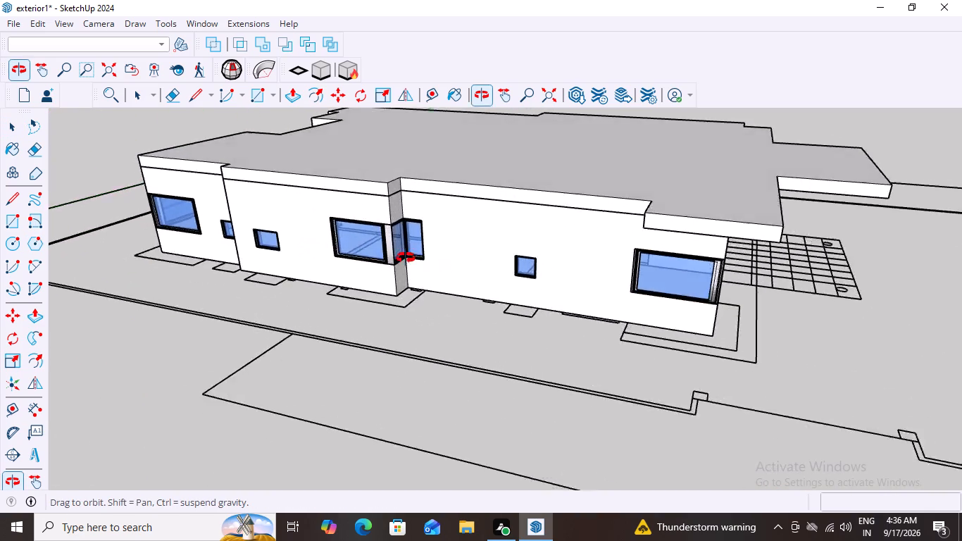
middle_drag(406, 258, 580, 312)
scroll(516, 332, down, 4)
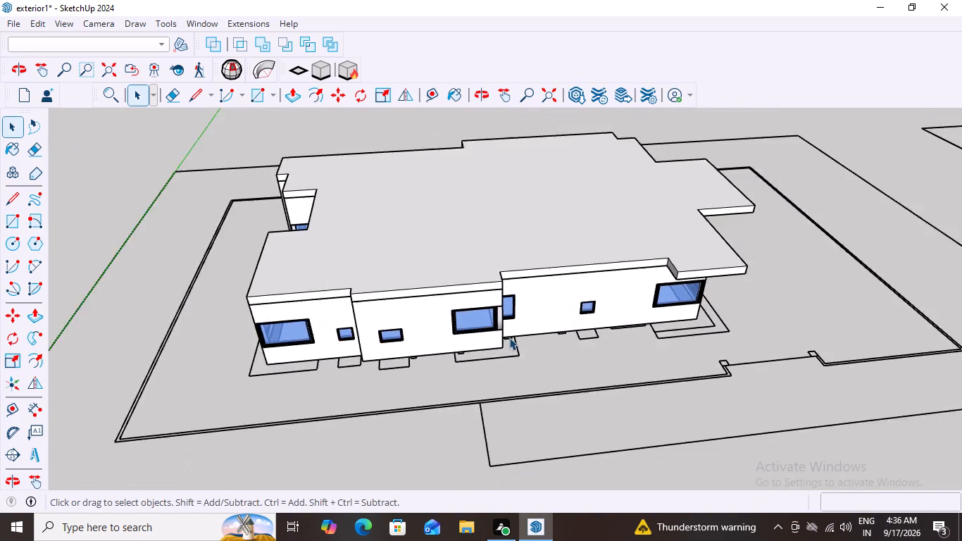
scroll(509, 337, down, 17)
middle_drag(535, 364, 497, 279)
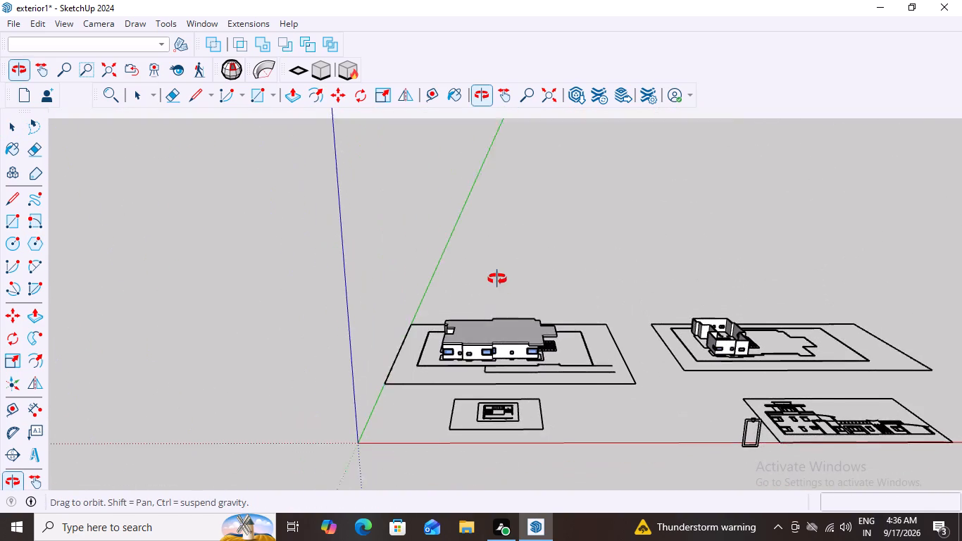
middle_drag(497, 279, 497, 274)
scroll(642, 393, up, 3)
scroll(750, 347, up, 12)
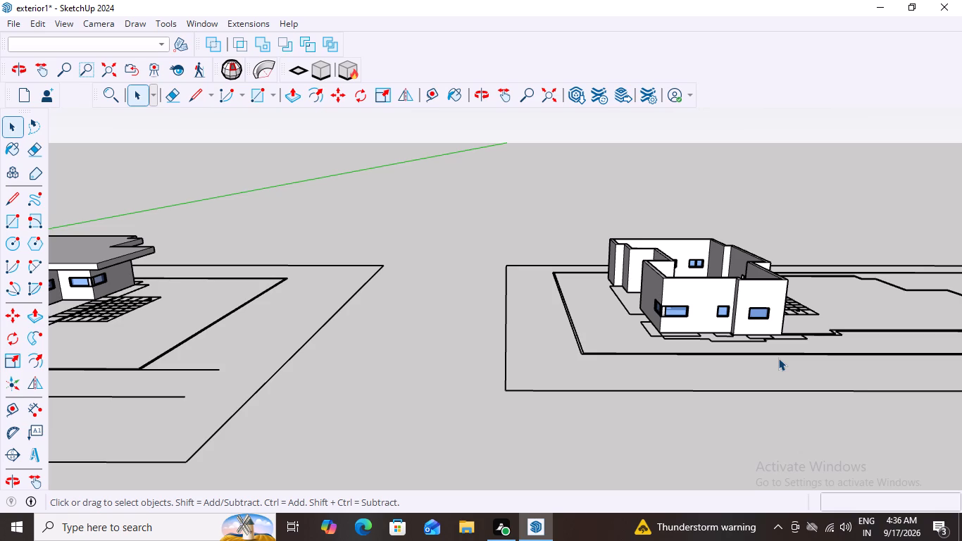
scroll(780, 356, down, 9)
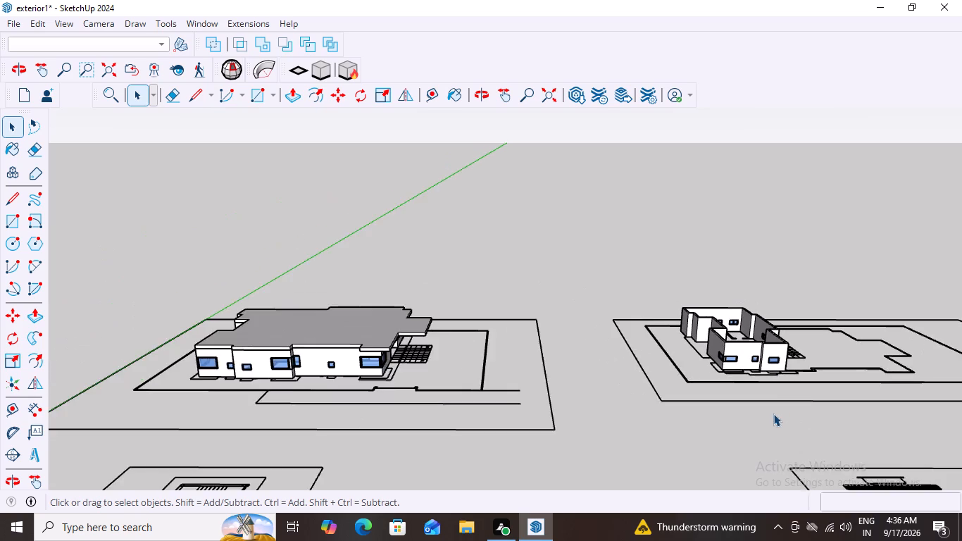
scroll(773, 413, down, 5)
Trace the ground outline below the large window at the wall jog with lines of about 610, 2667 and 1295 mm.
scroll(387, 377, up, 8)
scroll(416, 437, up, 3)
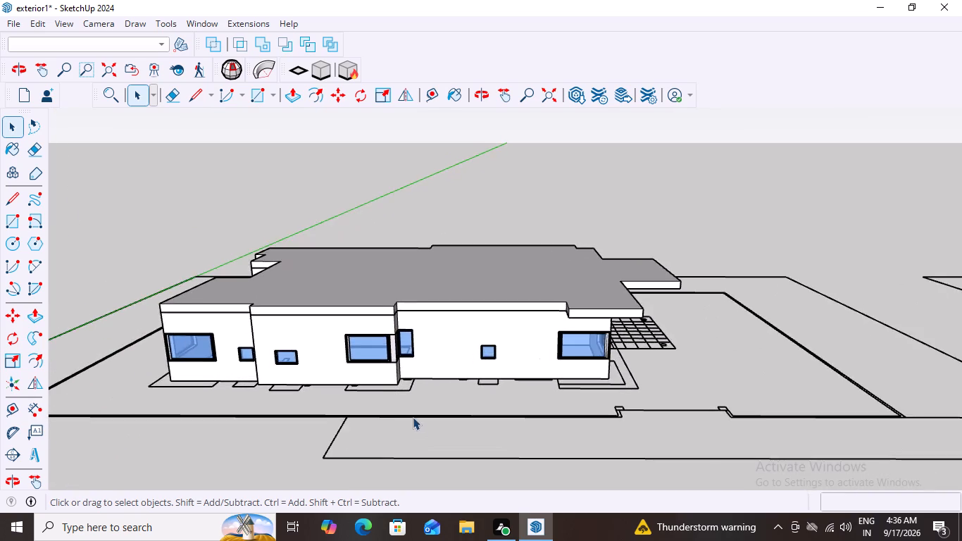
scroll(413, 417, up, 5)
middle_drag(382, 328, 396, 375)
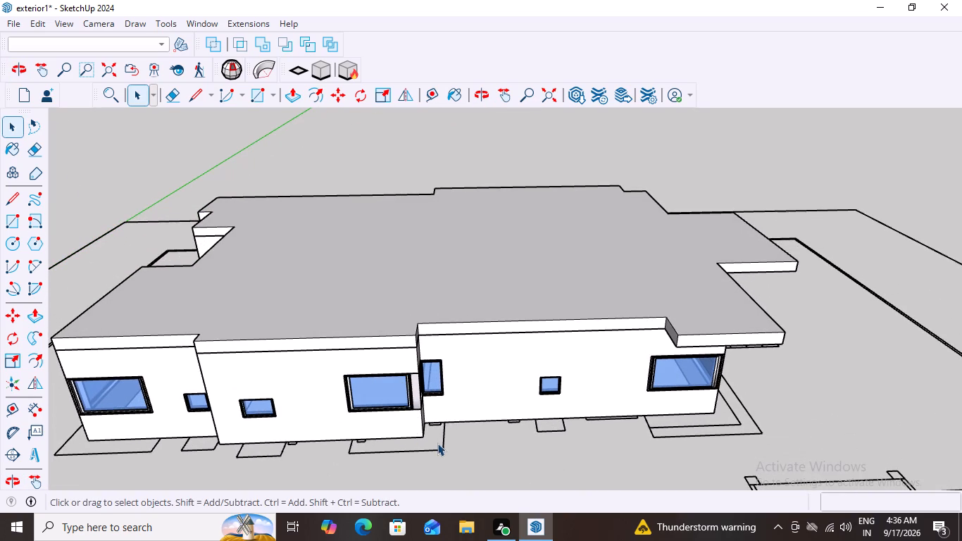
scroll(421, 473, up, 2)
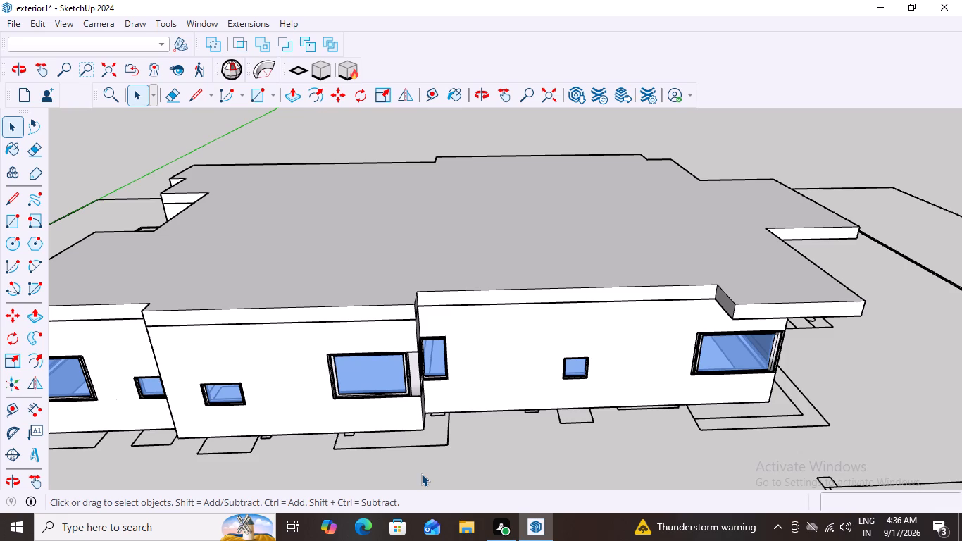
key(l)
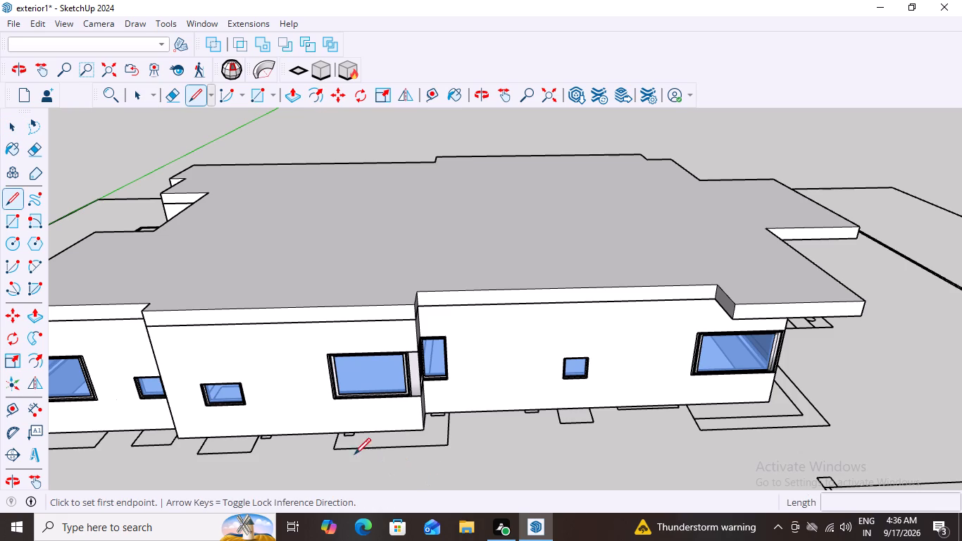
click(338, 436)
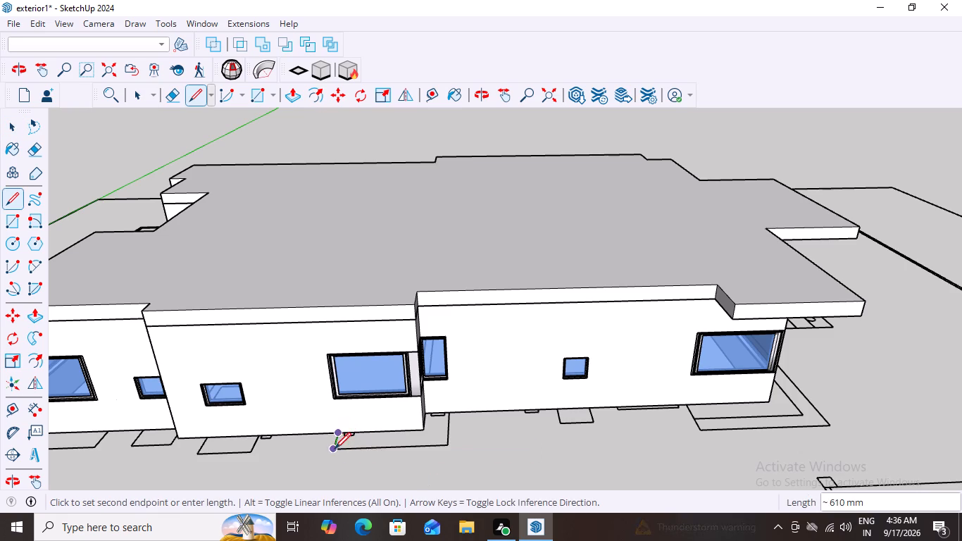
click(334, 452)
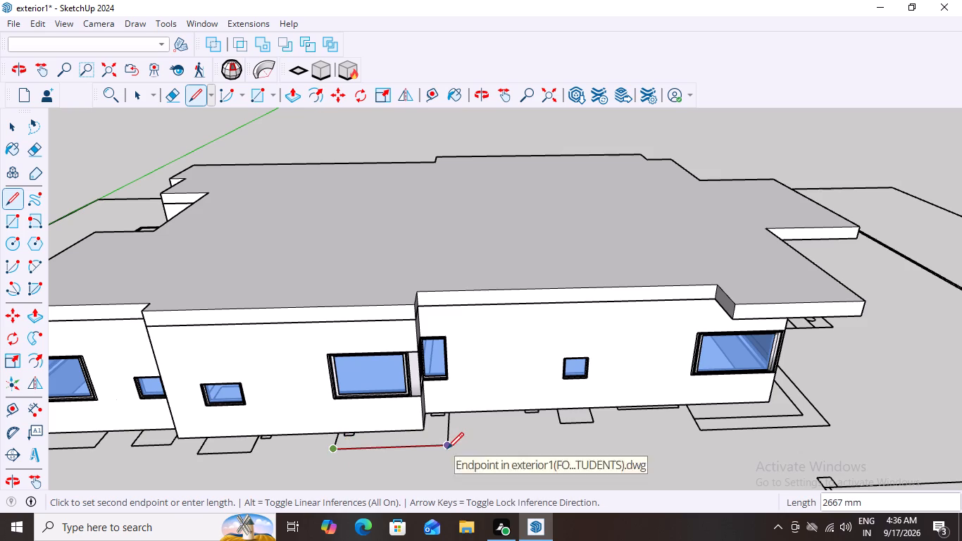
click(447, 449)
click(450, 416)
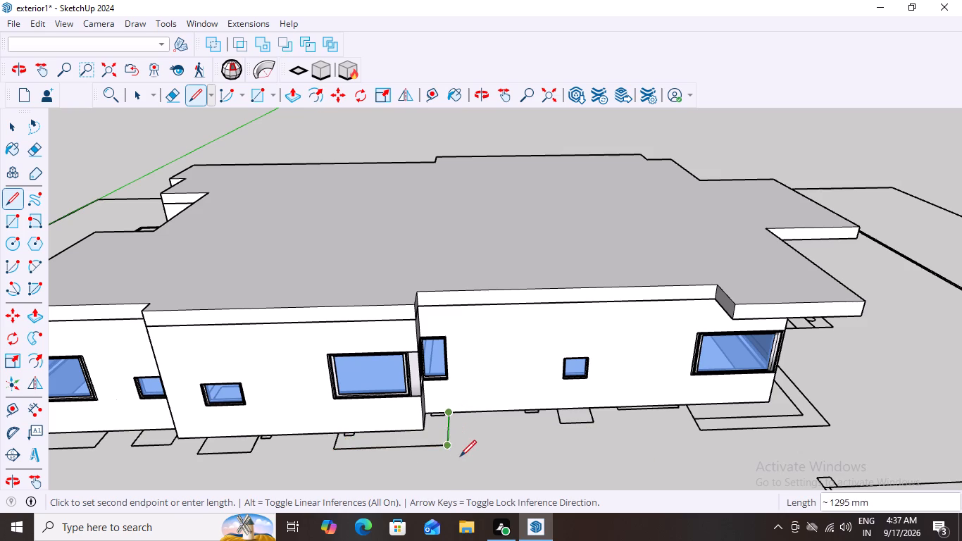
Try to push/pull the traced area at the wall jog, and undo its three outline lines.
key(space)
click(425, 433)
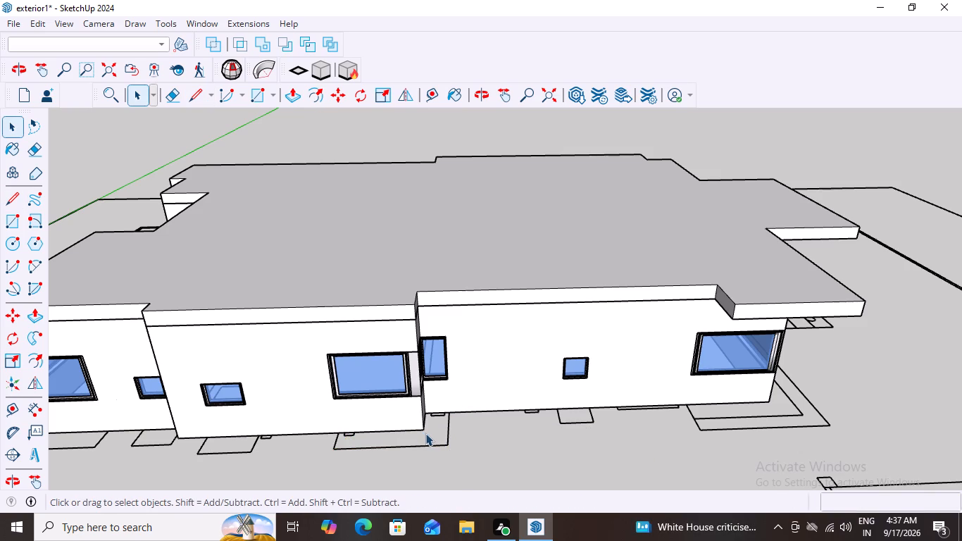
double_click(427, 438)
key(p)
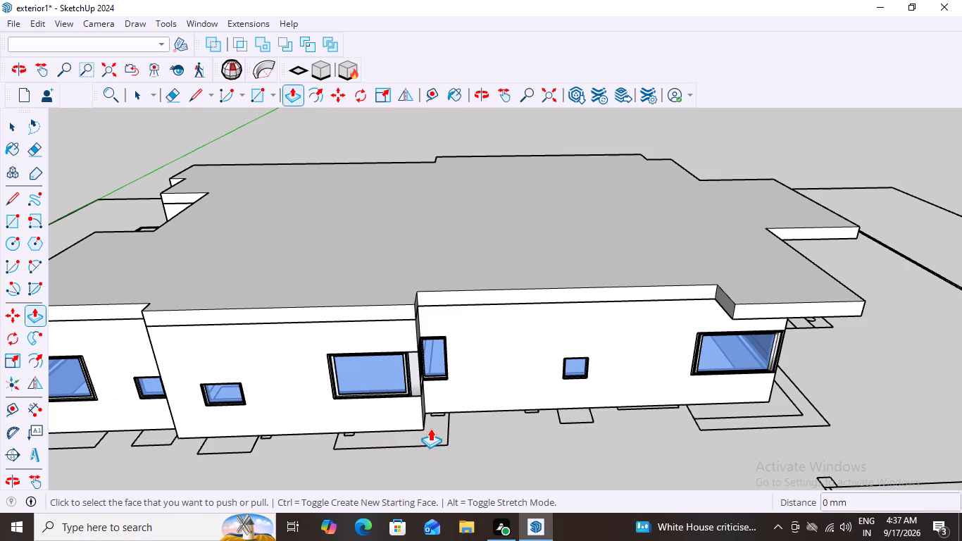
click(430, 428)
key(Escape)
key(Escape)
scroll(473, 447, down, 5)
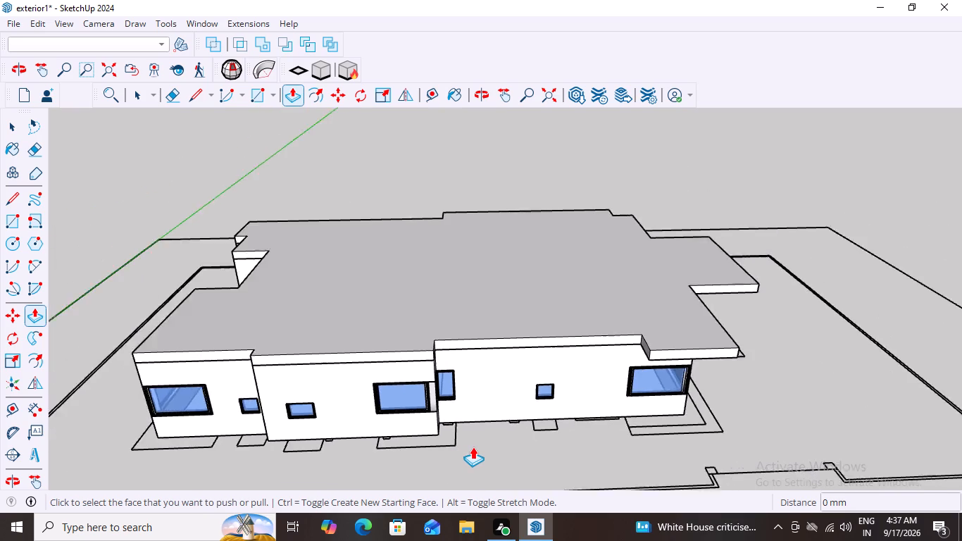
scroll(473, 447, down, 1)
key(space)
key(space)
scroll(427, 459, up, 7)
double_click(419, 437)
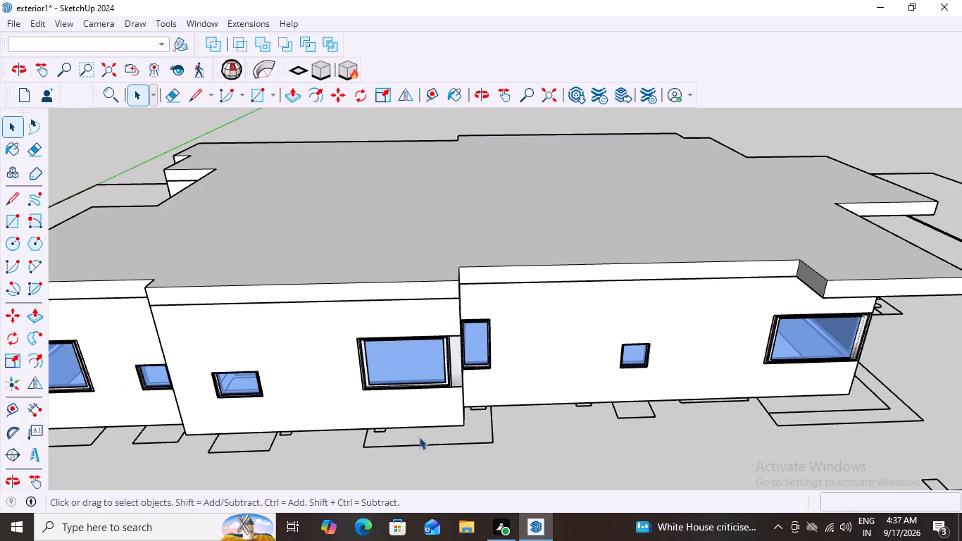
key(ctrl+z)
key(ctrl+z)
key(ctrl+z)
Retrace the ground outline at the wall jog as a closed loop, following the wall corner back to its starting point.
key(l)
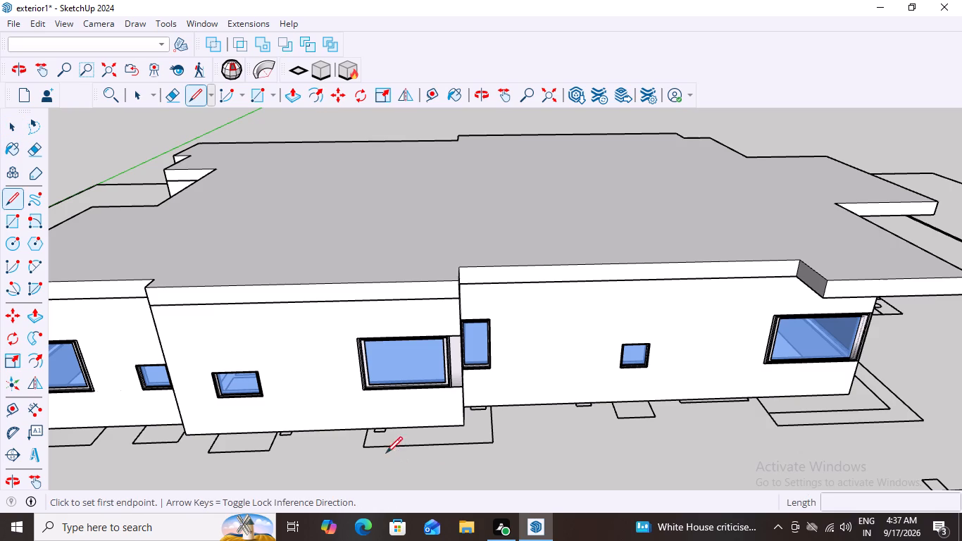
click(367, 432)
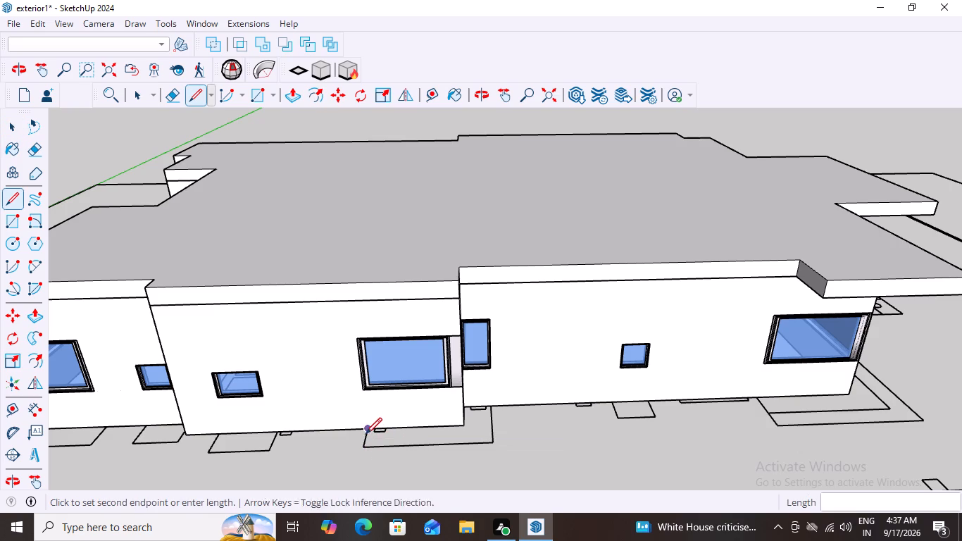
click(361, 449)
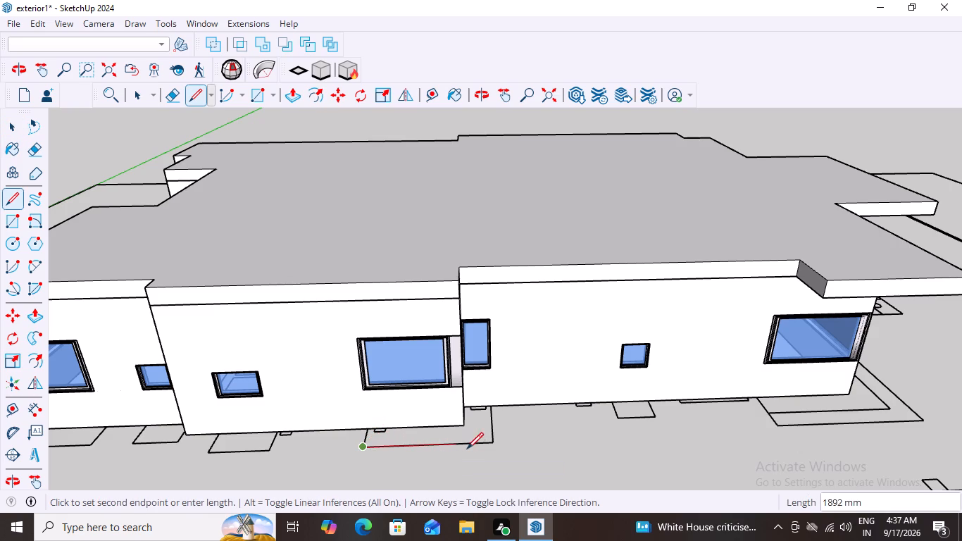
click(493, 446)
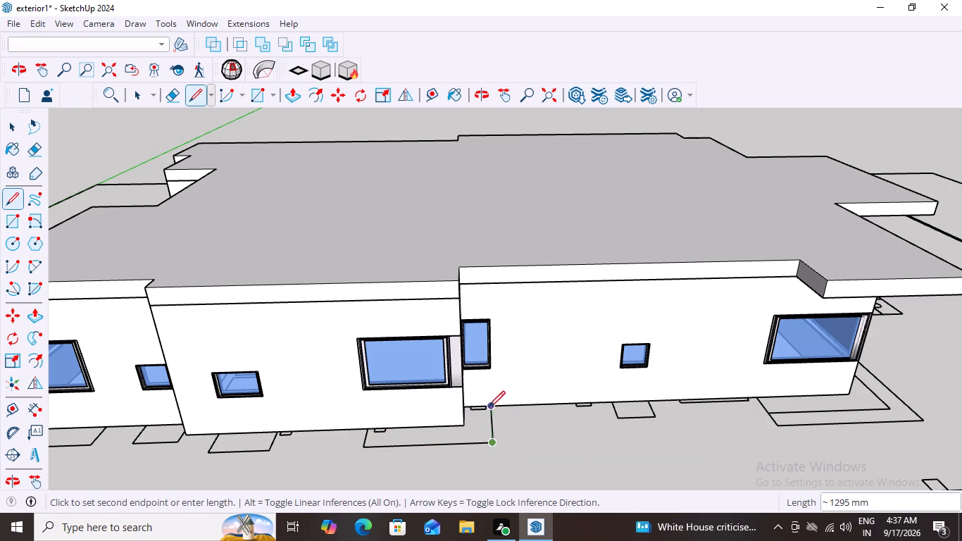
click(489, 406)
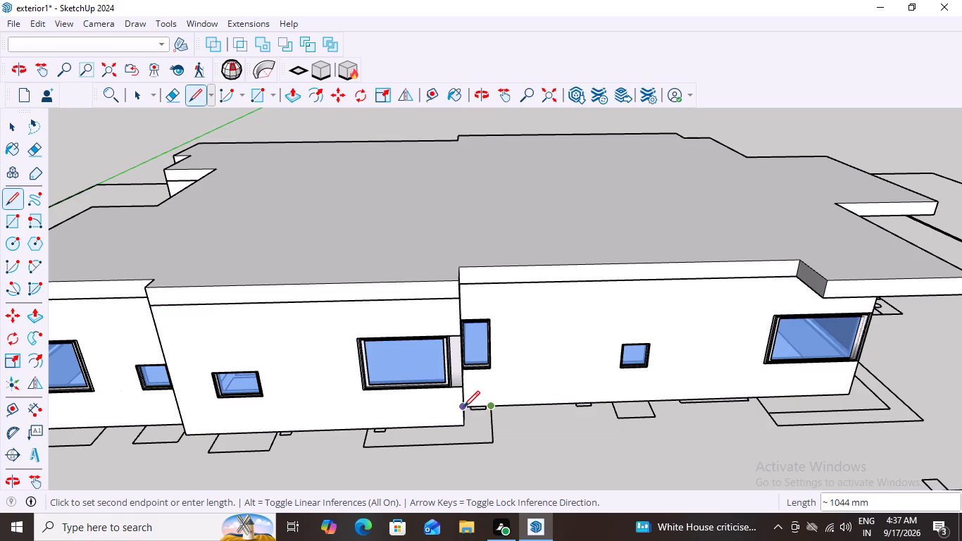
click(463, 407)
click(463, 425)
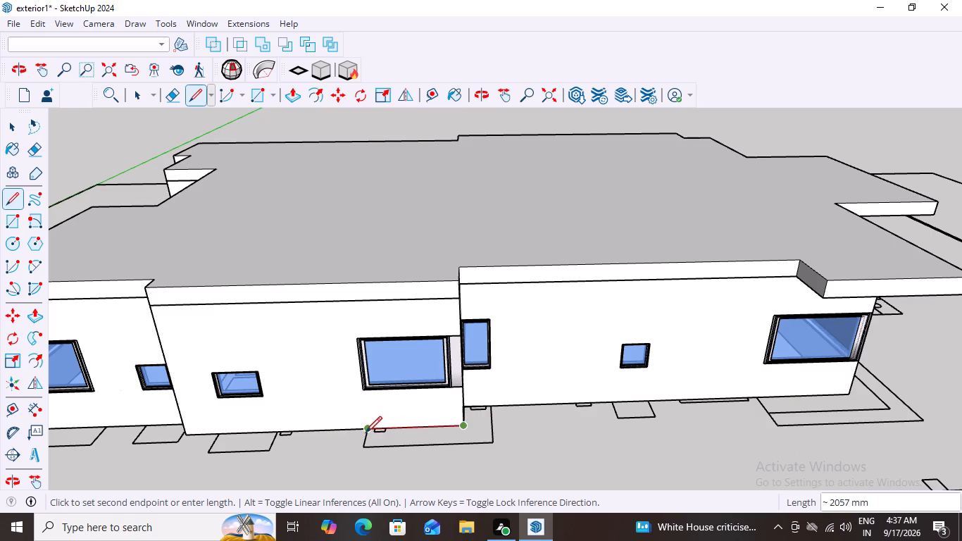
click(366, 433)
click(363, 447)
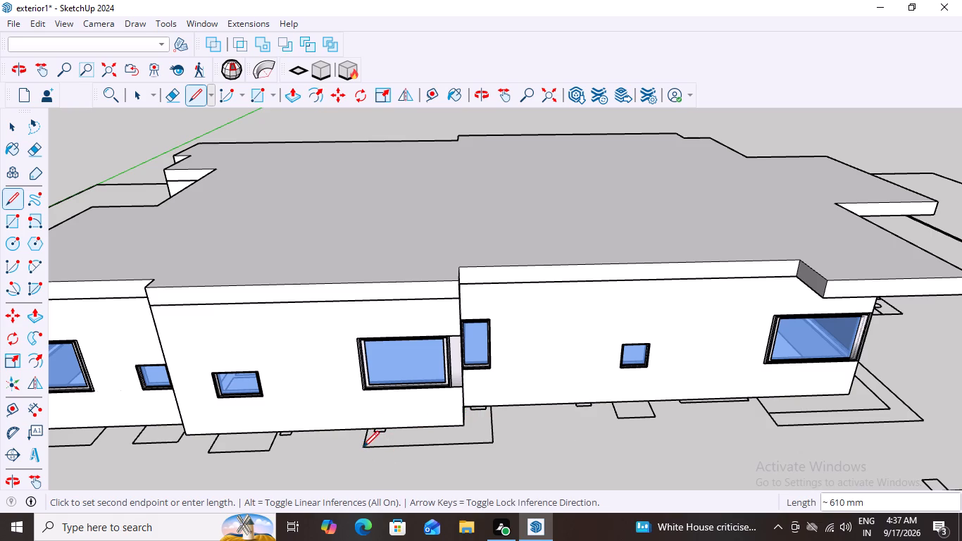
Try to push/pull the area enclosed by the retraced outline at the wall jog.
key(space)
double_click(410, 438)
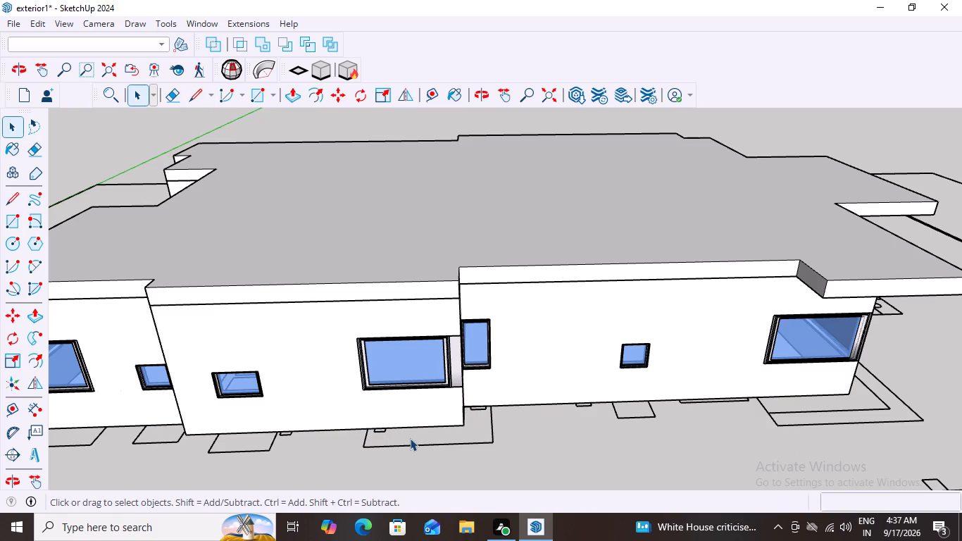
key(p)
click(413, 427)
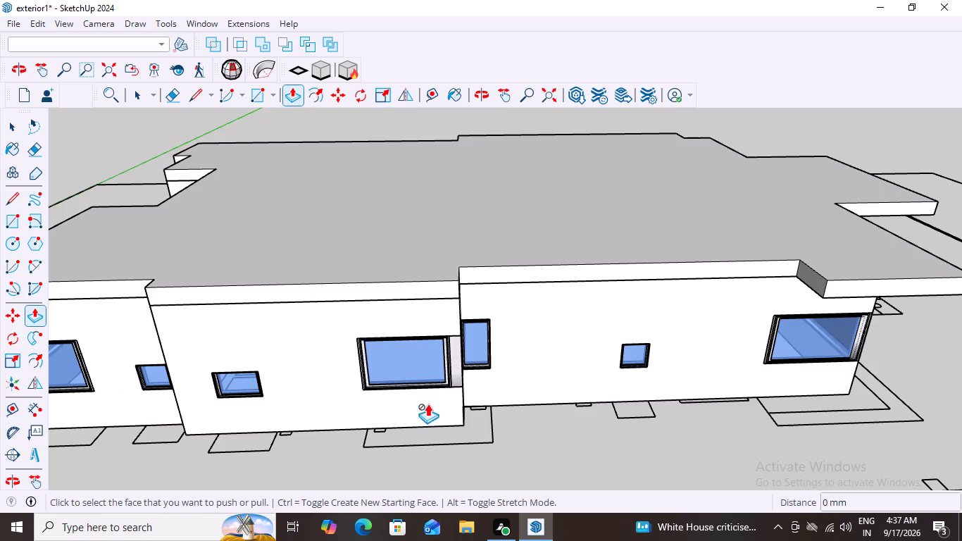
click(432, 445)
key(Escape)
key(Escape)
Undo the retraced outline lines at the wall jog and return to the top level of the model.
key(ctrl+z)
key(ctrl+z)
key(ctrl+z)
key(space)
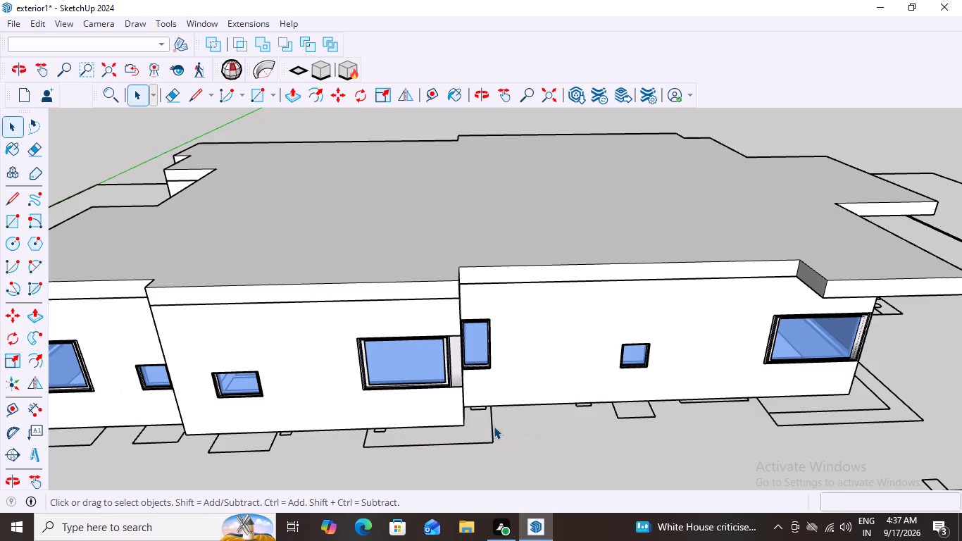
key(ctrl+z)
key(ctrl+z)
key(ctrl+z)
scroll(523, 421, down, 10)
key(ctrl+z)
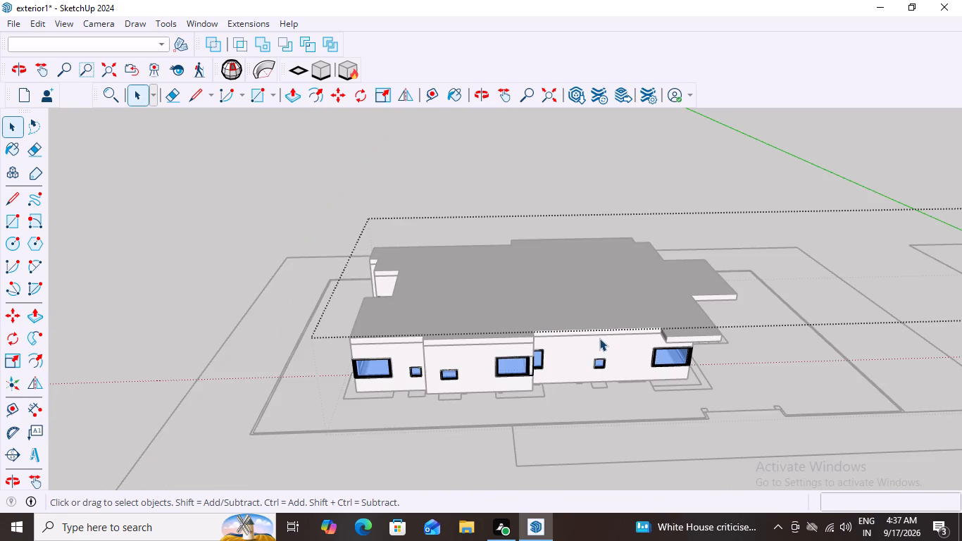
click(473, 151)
Examine the roofed house's end wall and long window side from several angles.
middle_drag(363, 316, 807, 405)
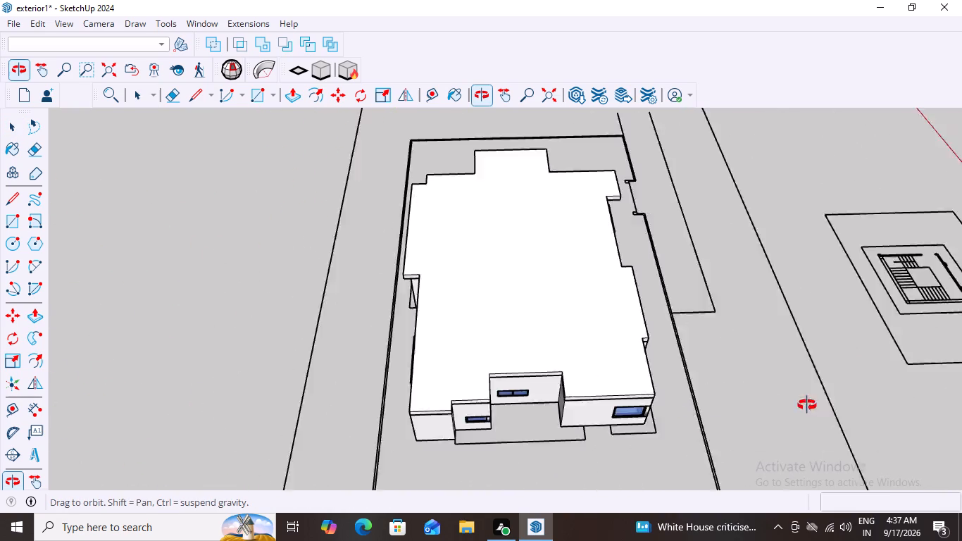
middle_drag(807, 405, 863, 349)
middle_drag(461, 380, 165, 356)
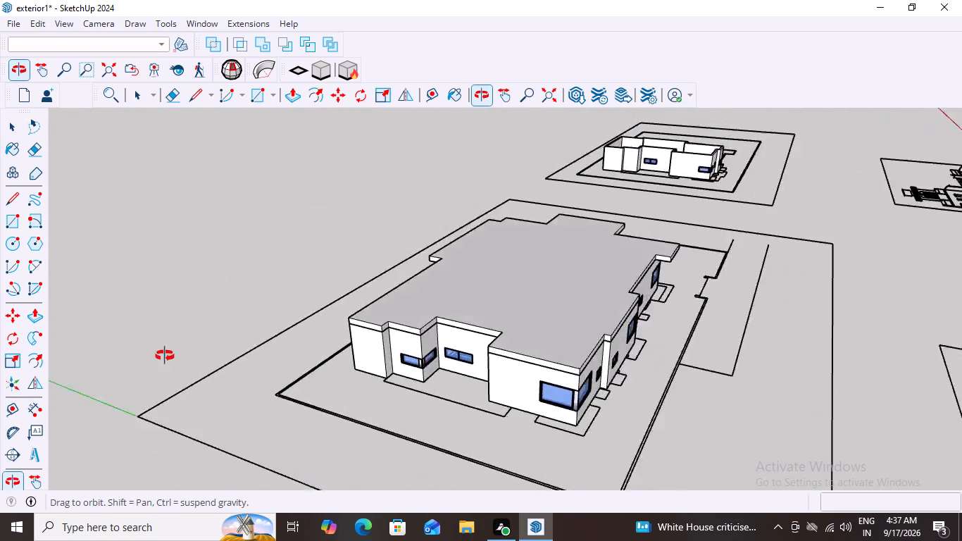
middle_drag(165, 356, 114, 348)
middle_drag(566, 359, 404, 374)
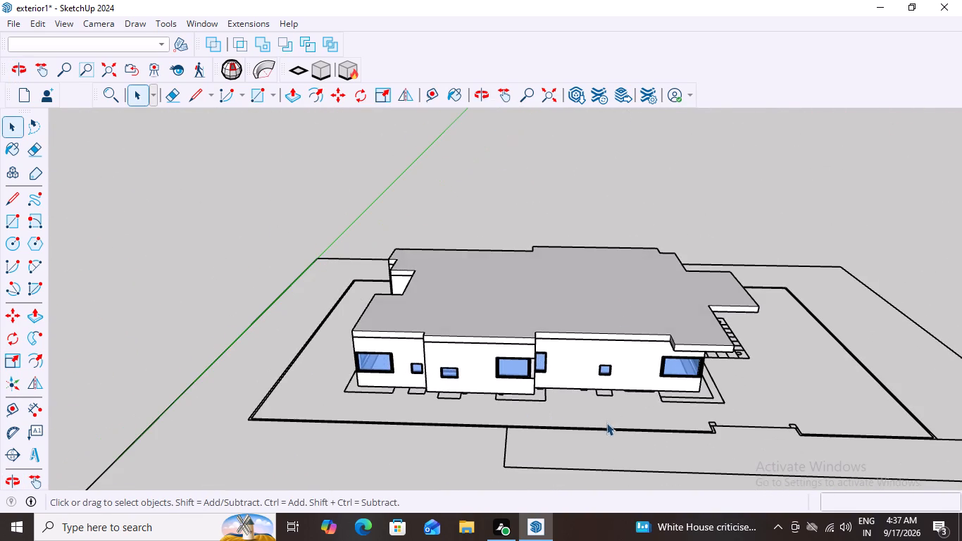
scroll(606, 423, up, 3)
double_click(637, 144)
scroll(599, 332, down, 9)
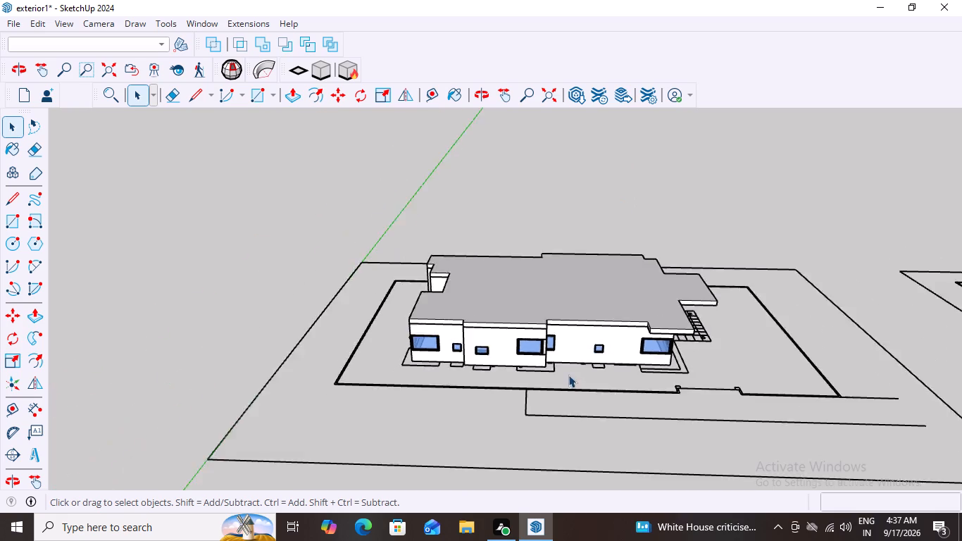
scroll(568, 375, down, 12)
Inspect the roofless building's three windows and the ground outlines beneath them up close on the wall with the jog.
scroll(845, 421, up, 14)
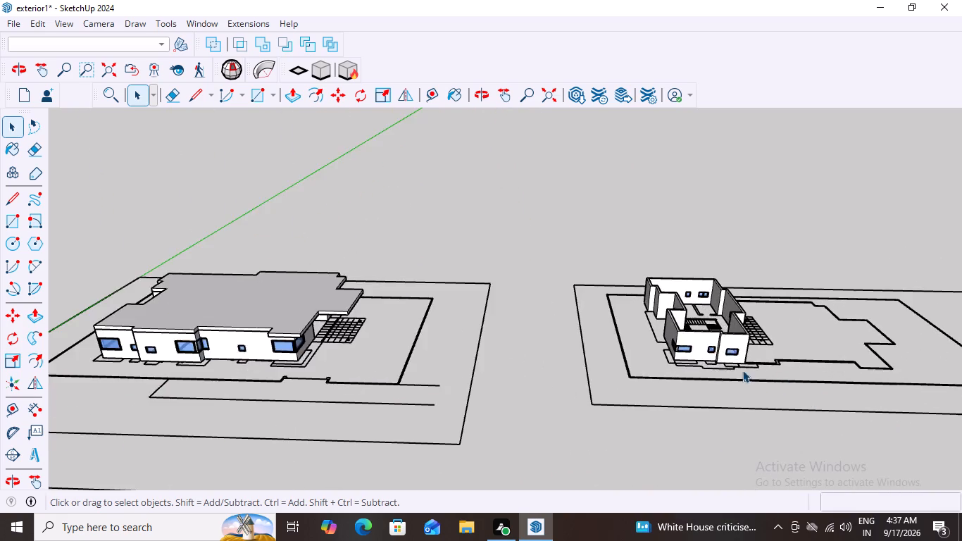
scroll(711, 363, up, 12)
scroll(851, 399, up, 1)
middle_drag(851, 399, 798, 392)
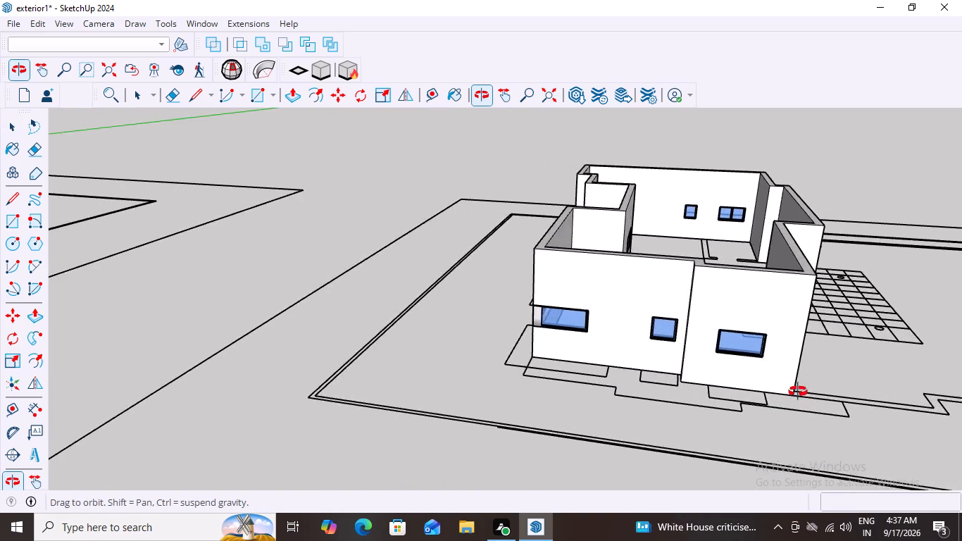
middle_drag(798, 392, 940, 400)
scroll(819, 292, up, 9)
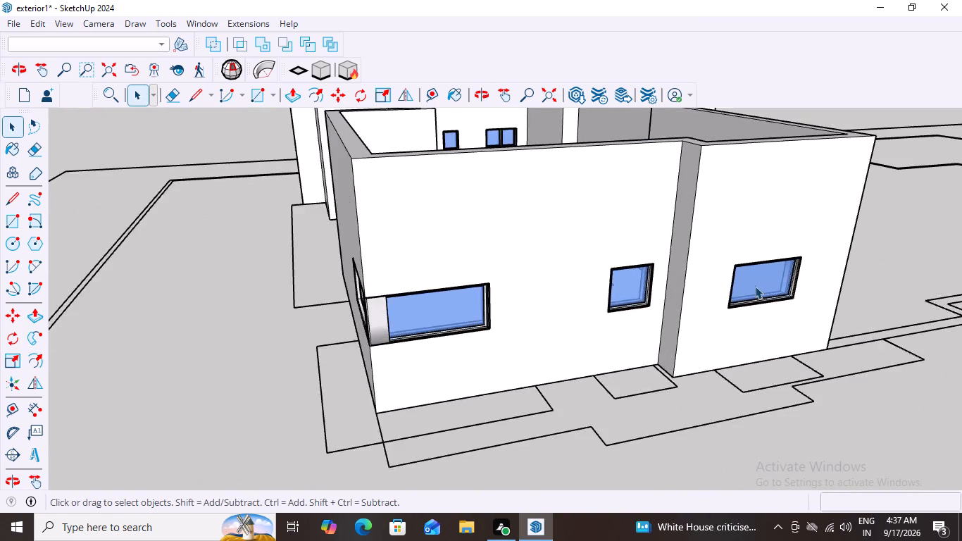
scroll(755, 286, up, 3)
middle_drag(798, 275, 768, 278)
scroll(824, 360, up, 3)
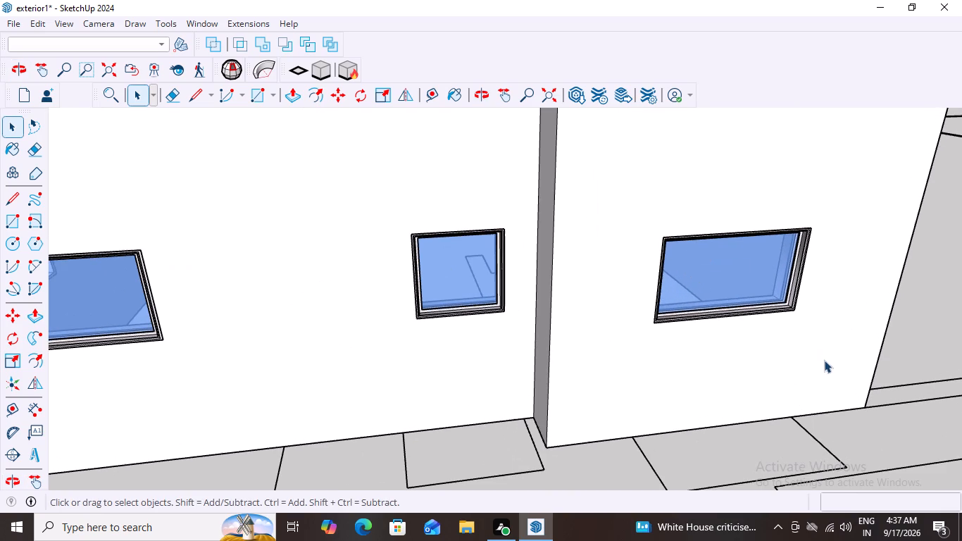
scroll(711, 368, down, 3)
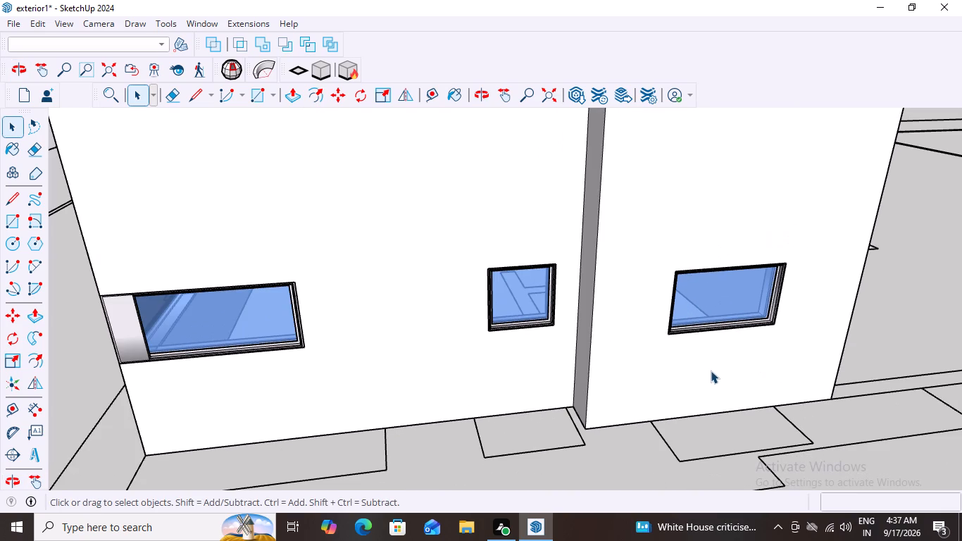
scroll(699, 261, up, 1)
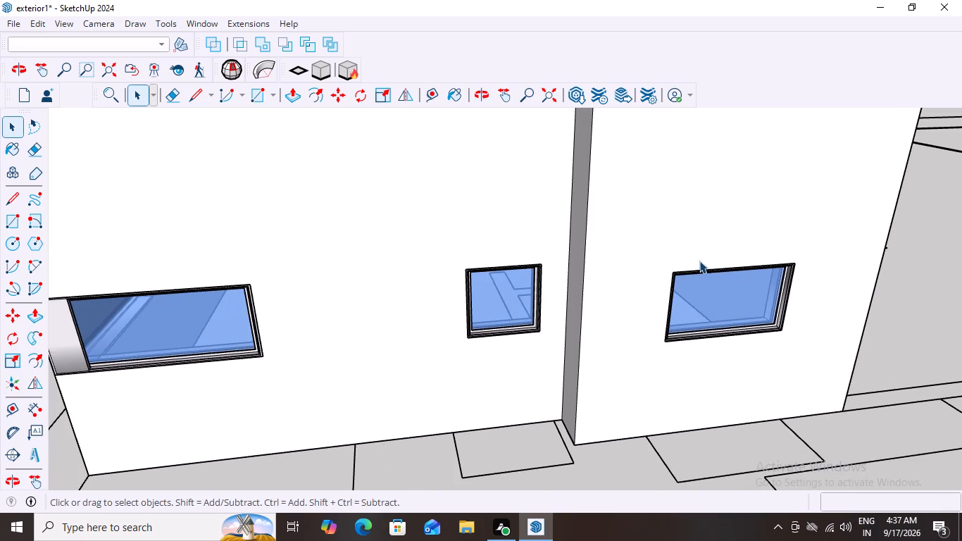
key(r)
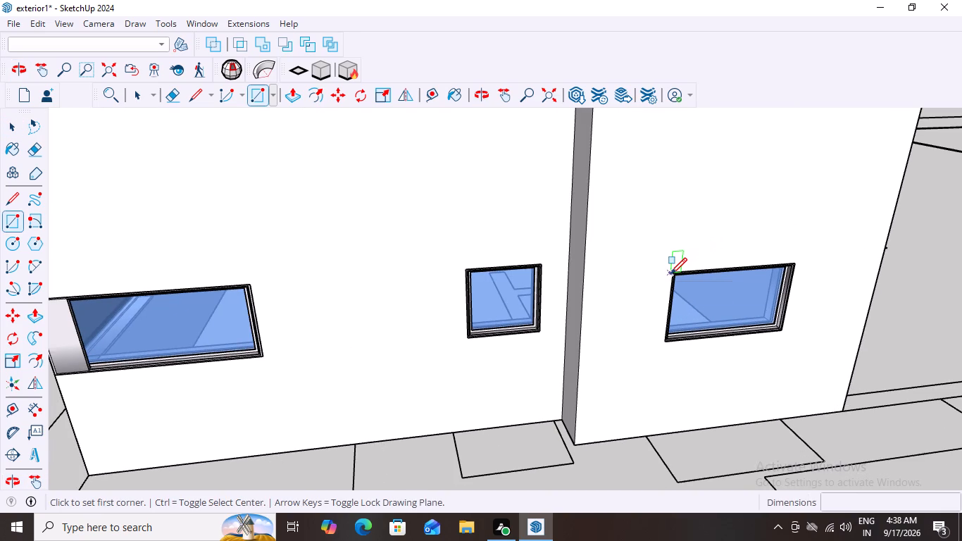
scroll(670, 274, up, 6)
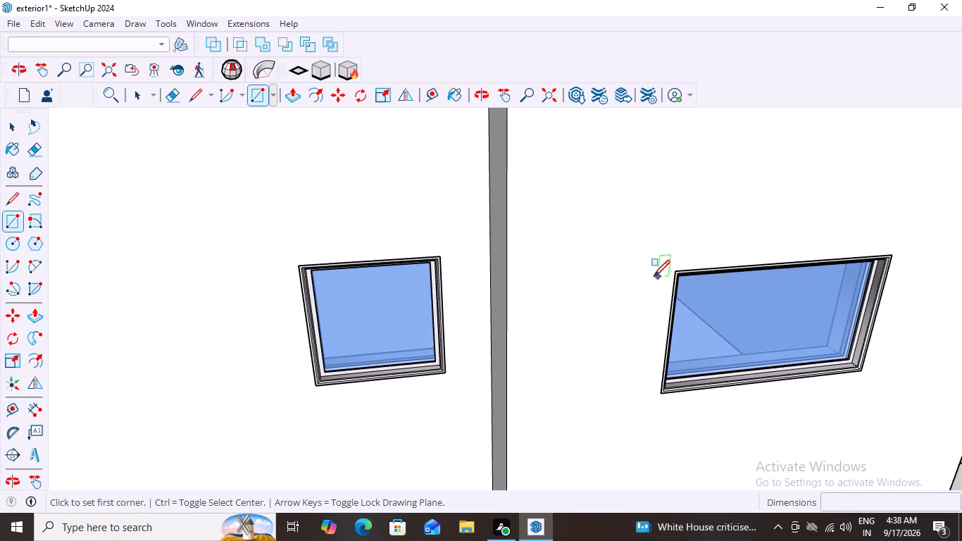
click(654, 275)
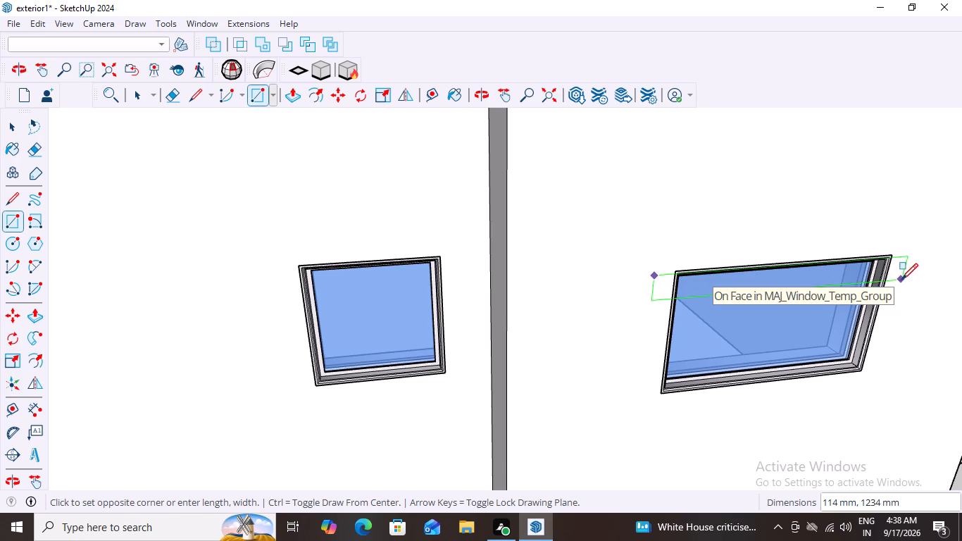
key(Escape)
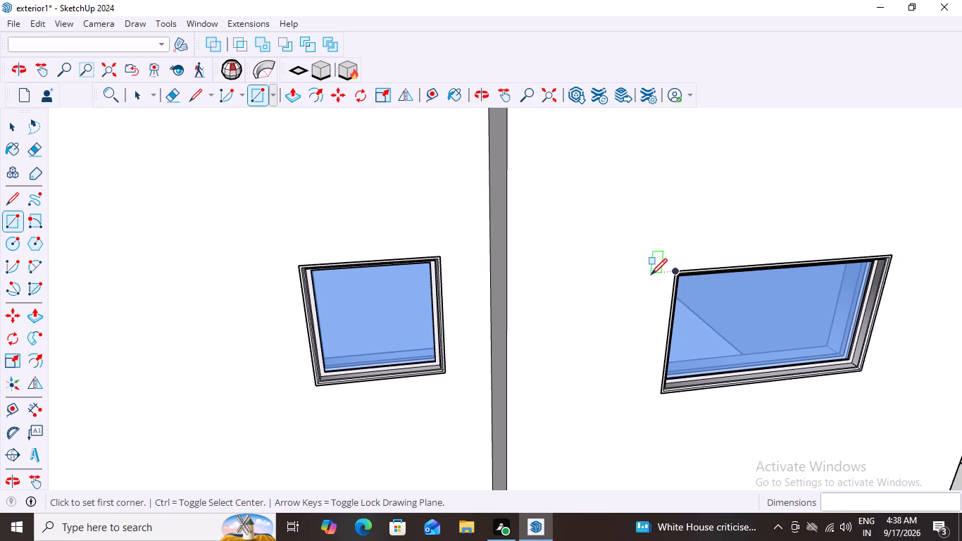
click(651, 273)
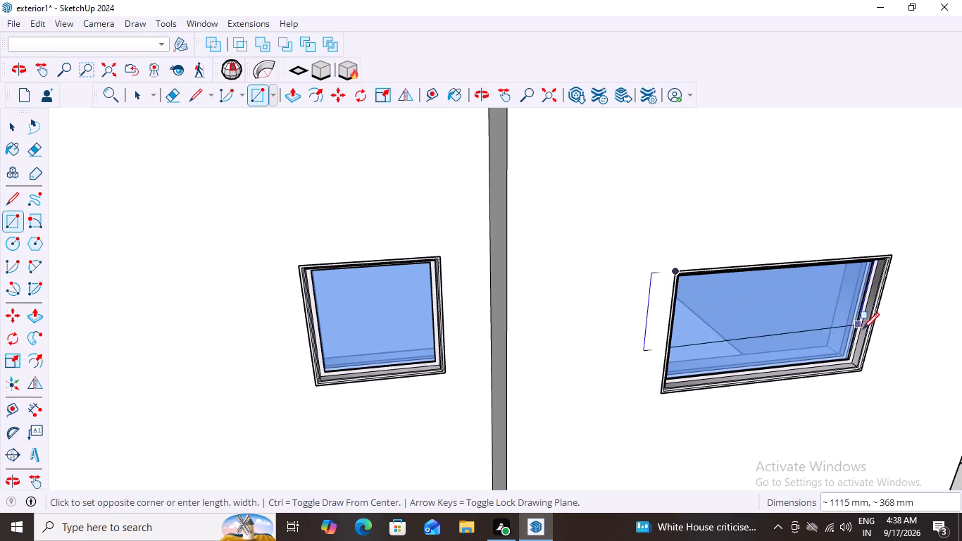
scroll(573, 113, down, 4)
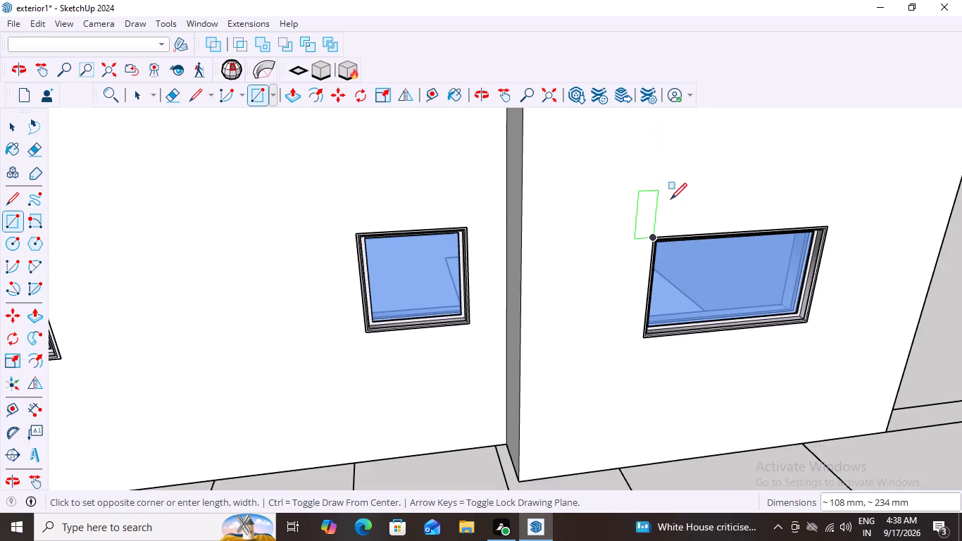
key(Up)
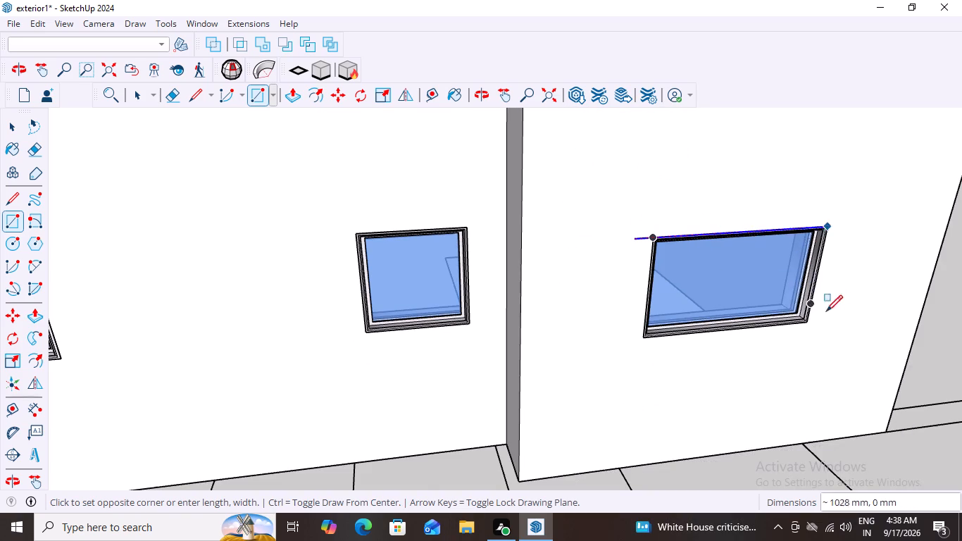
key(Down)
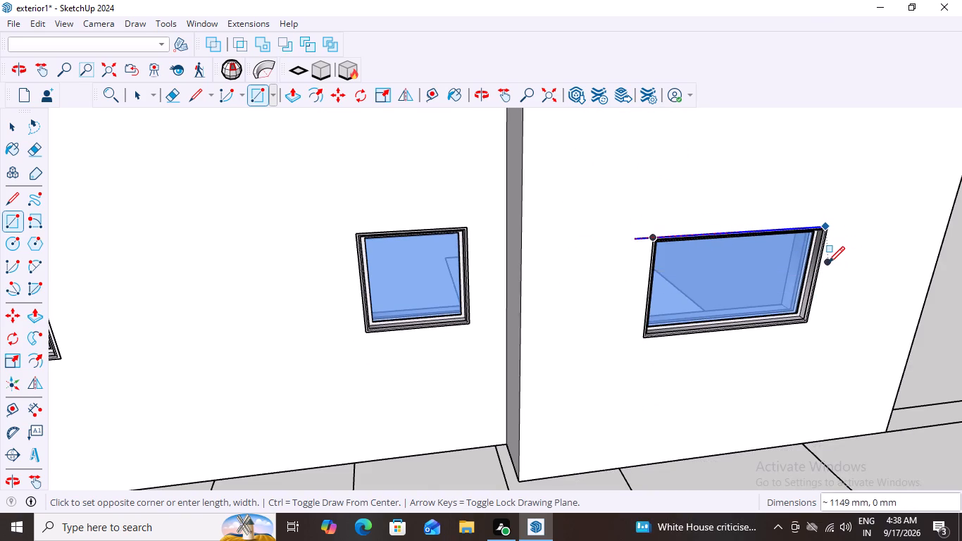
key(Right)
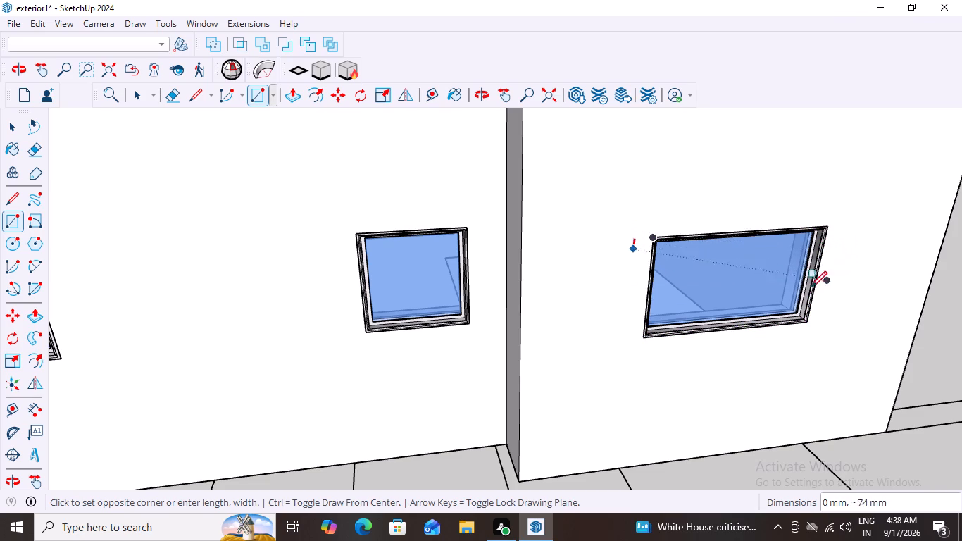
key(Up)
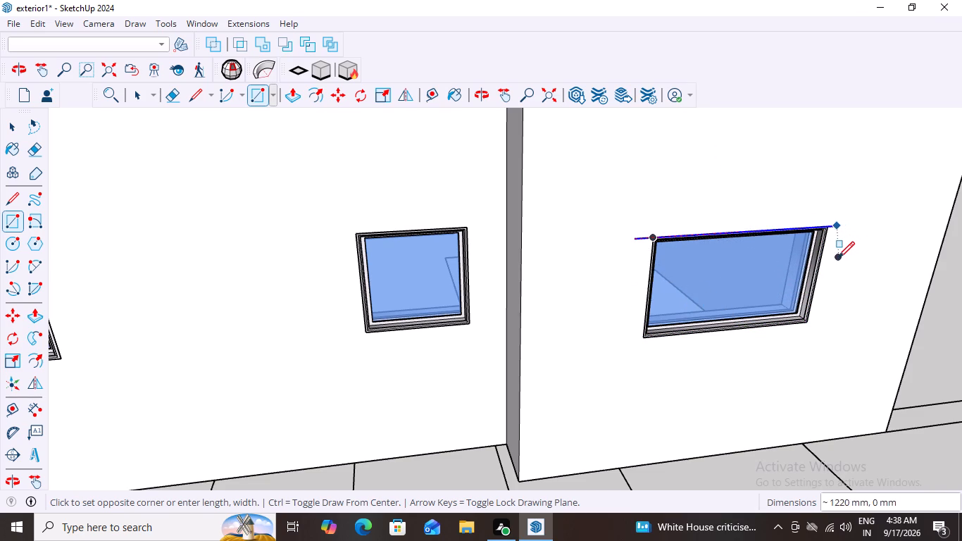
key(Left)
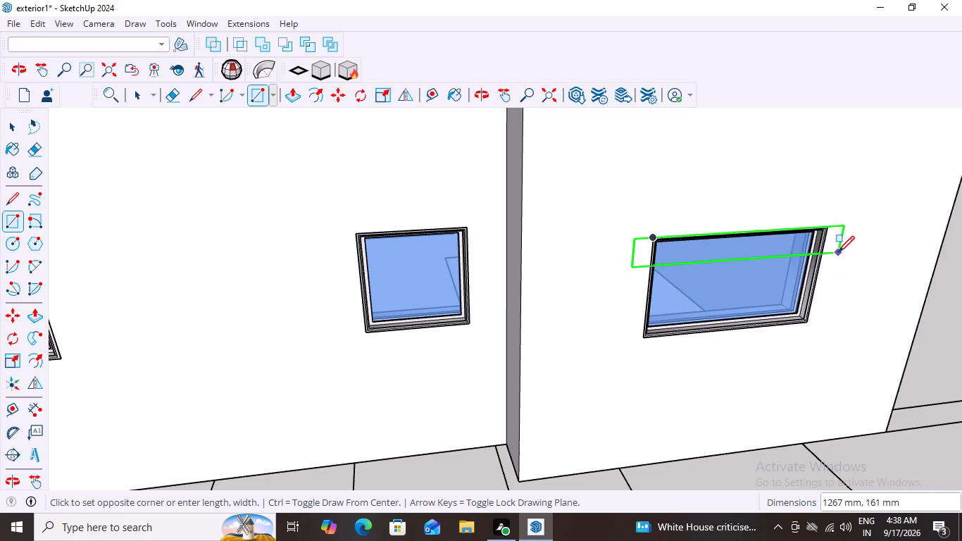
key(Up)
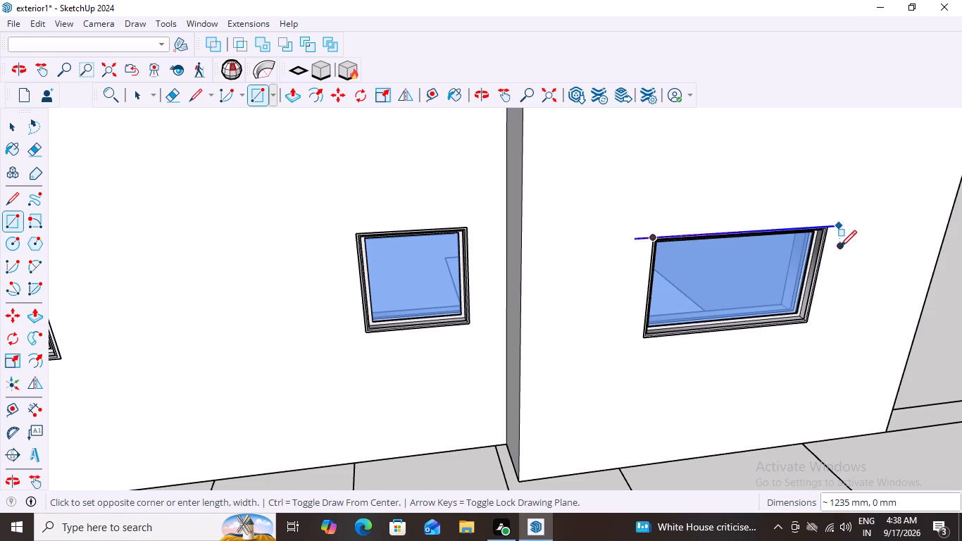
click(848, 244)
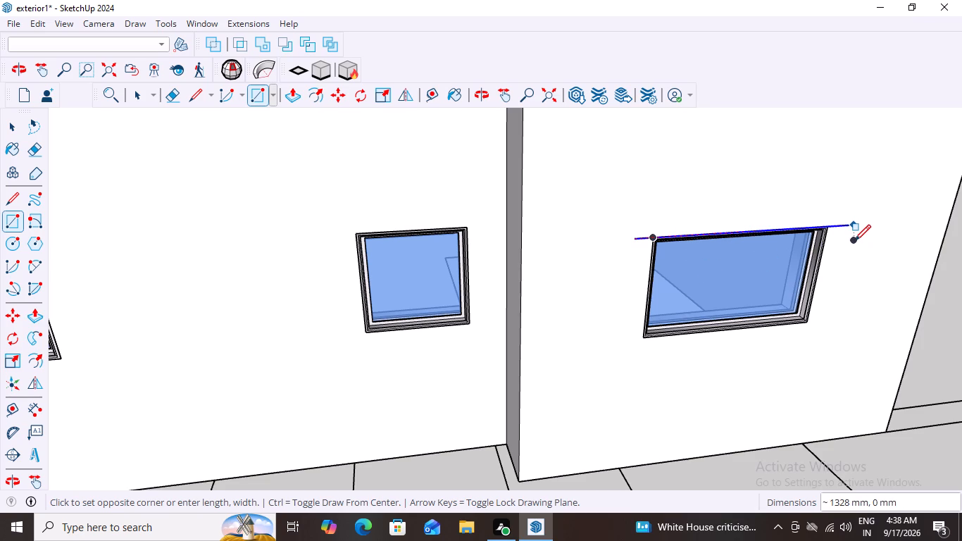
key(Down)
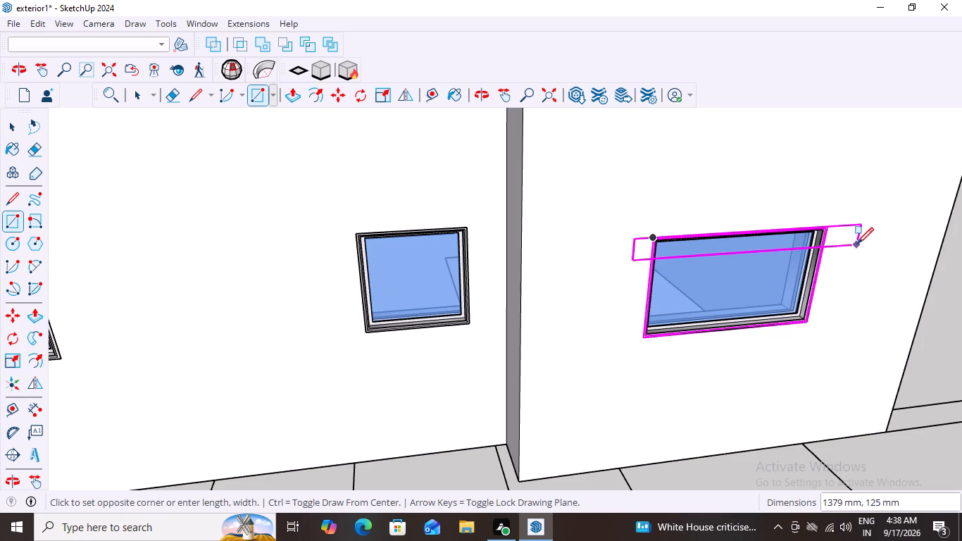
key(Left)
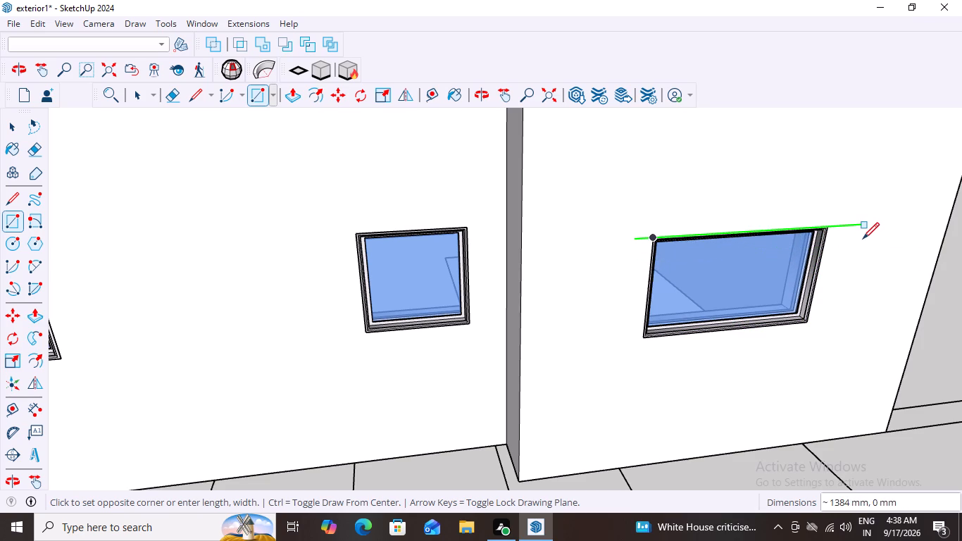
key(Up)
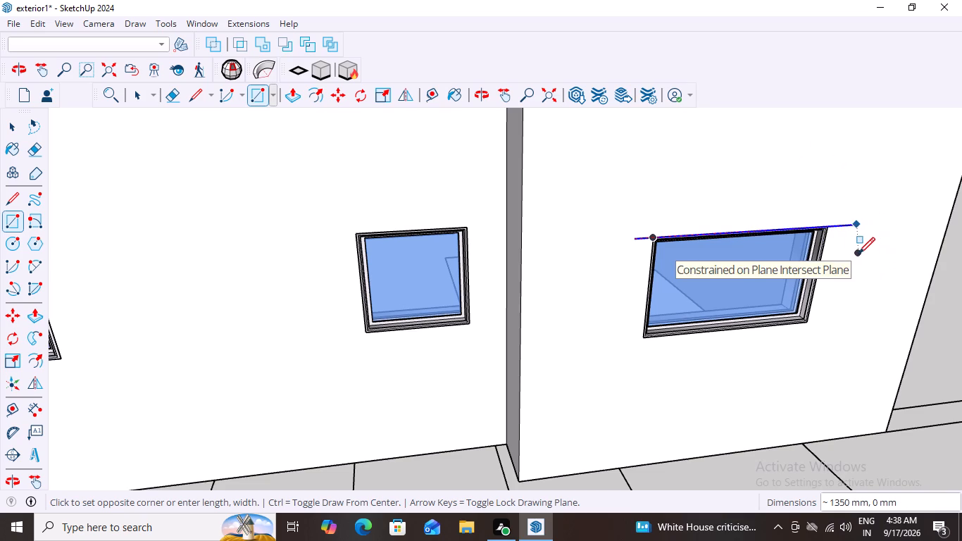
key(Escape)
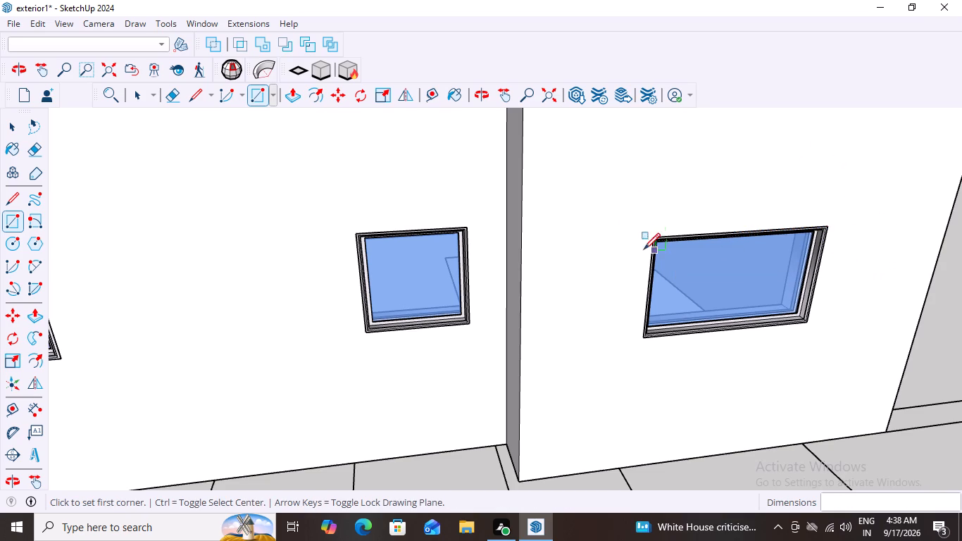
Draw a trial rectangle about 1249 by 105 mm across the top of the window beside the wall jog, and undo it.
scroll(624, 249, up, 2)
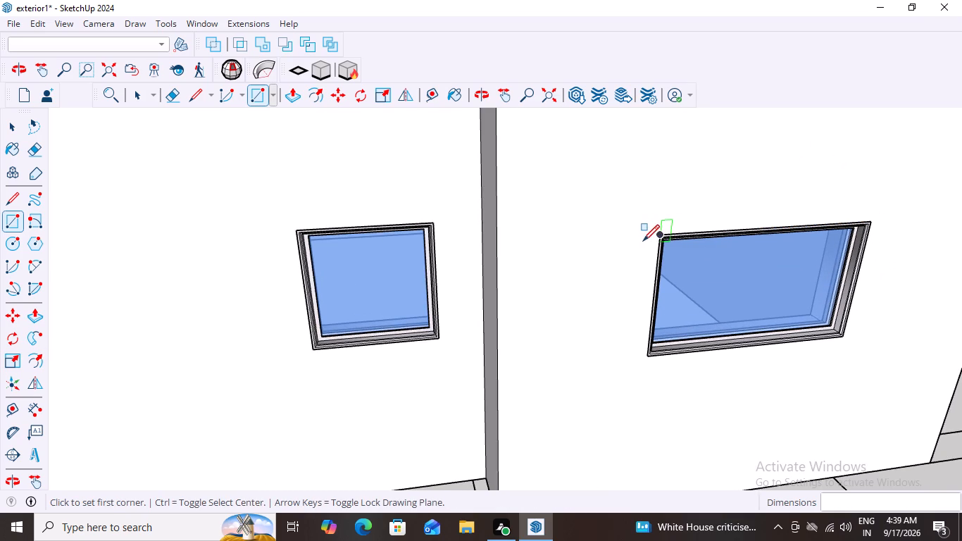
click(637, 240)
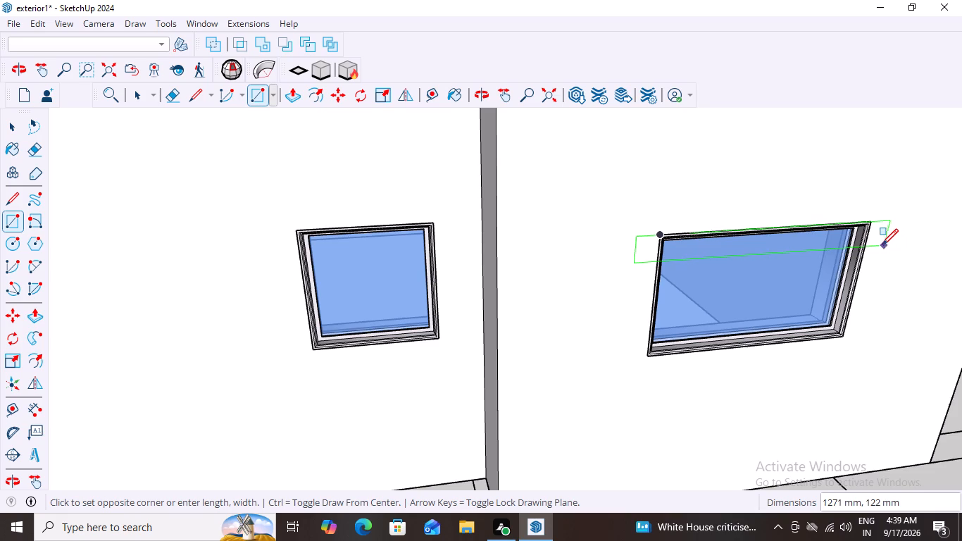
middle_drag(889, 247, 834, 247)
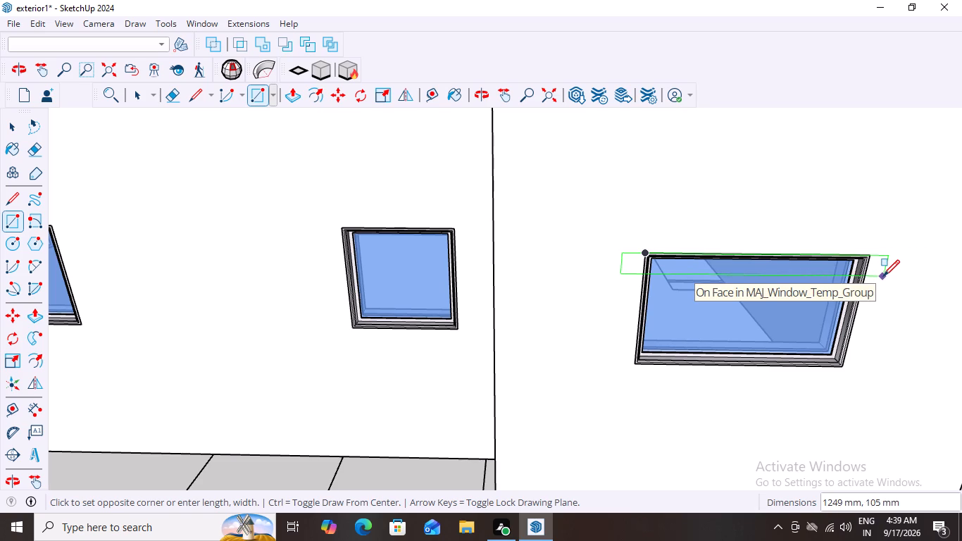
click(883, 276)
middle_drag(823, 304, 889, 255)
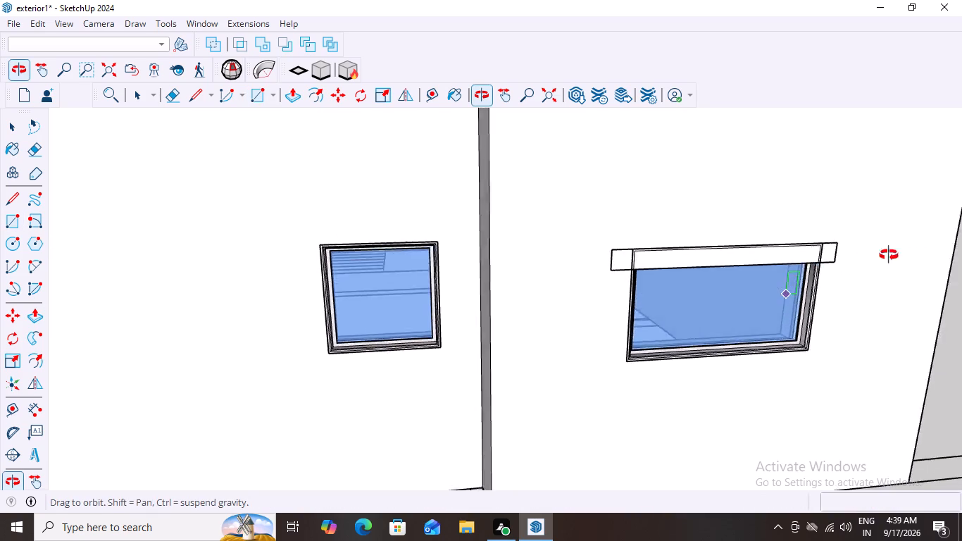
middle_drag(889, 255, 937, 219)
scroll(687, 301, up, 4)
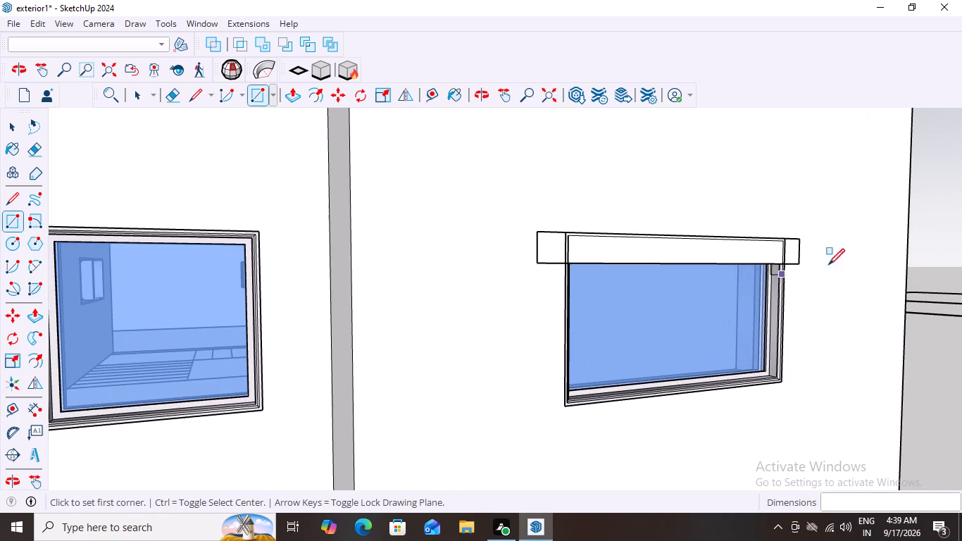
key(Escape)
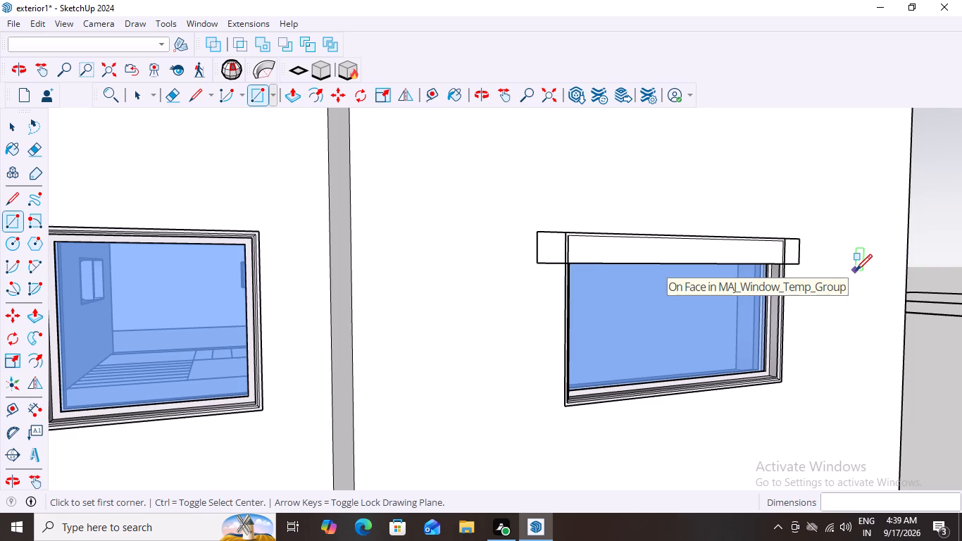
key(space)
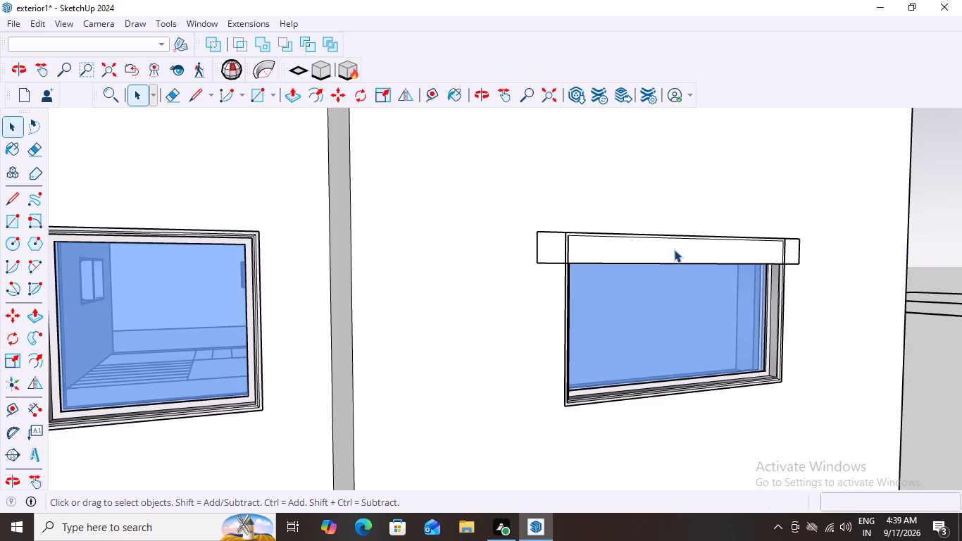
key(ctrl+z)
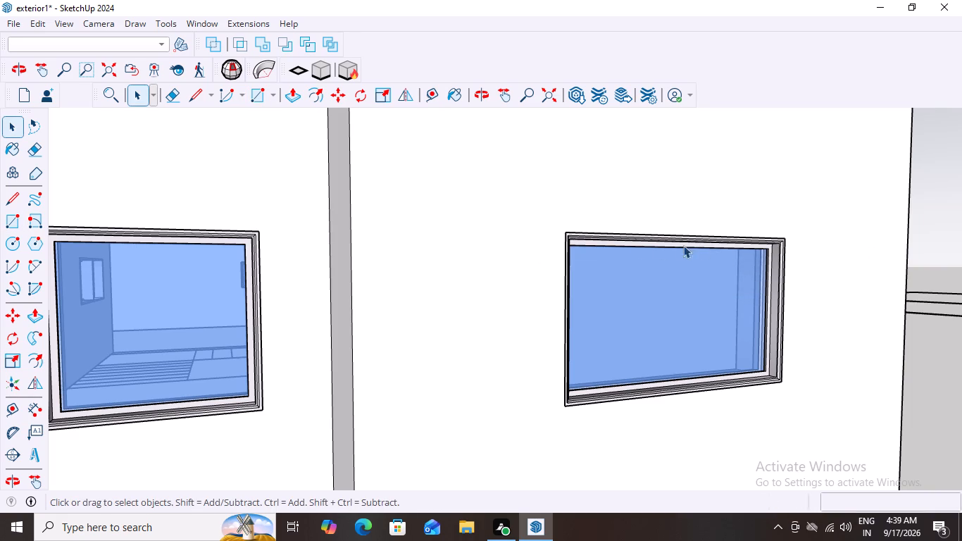
Draw a rectangle about 1232 by 80 mm across the window's top edge, overhanging the frame at both ends.
middle_drag(620, 224, 564, 270)
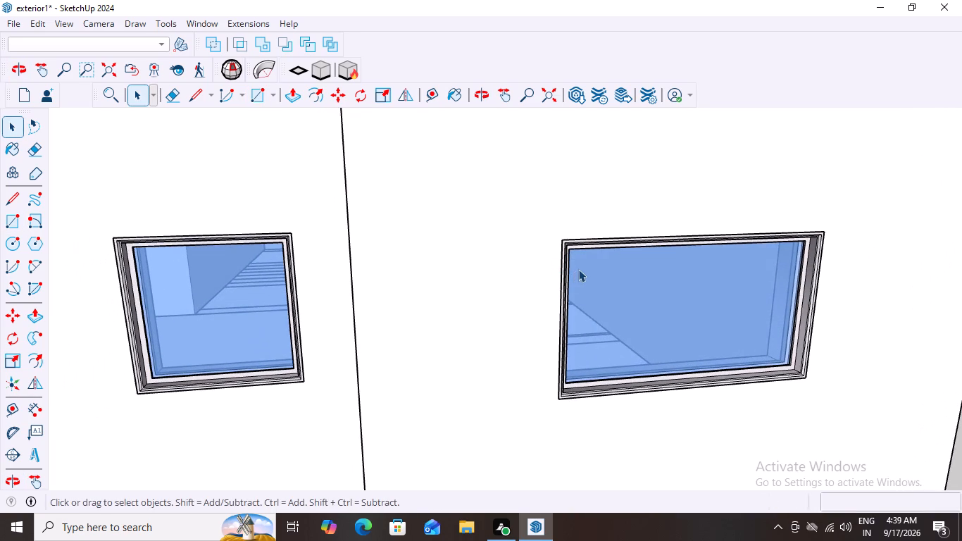
key(r)
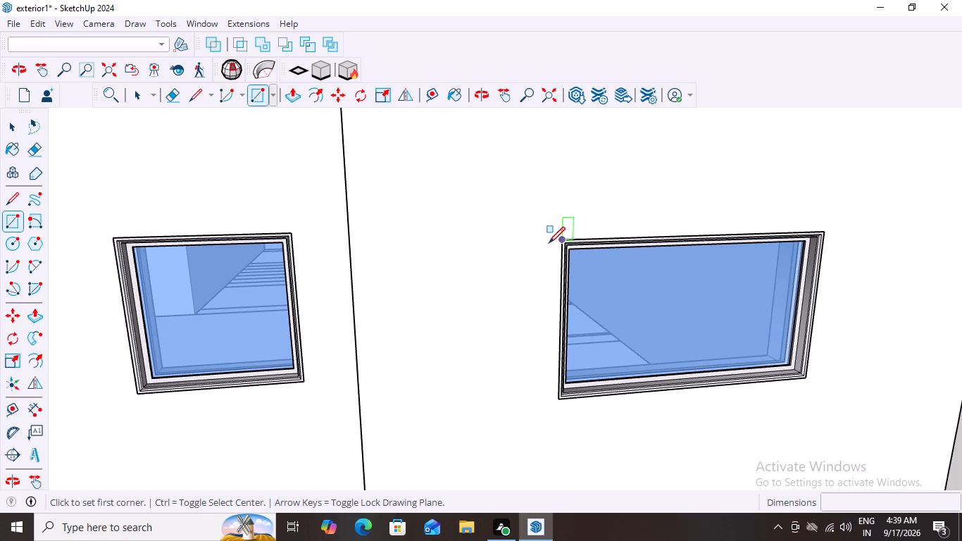
click(534, 244)
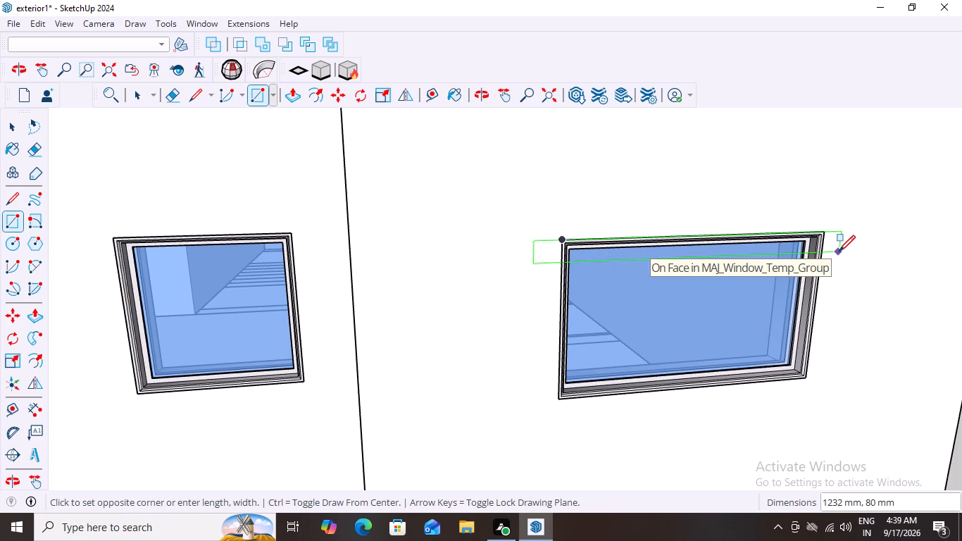
click(839, 251)
key(space)
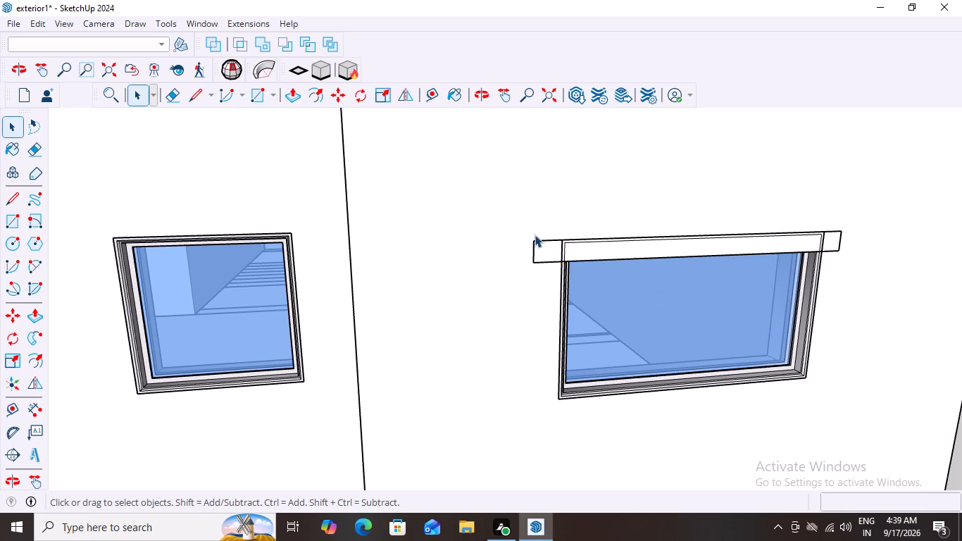
Group the thin rectangle's face together with its edges.
click(541, 244)
triple_click(541, 244)
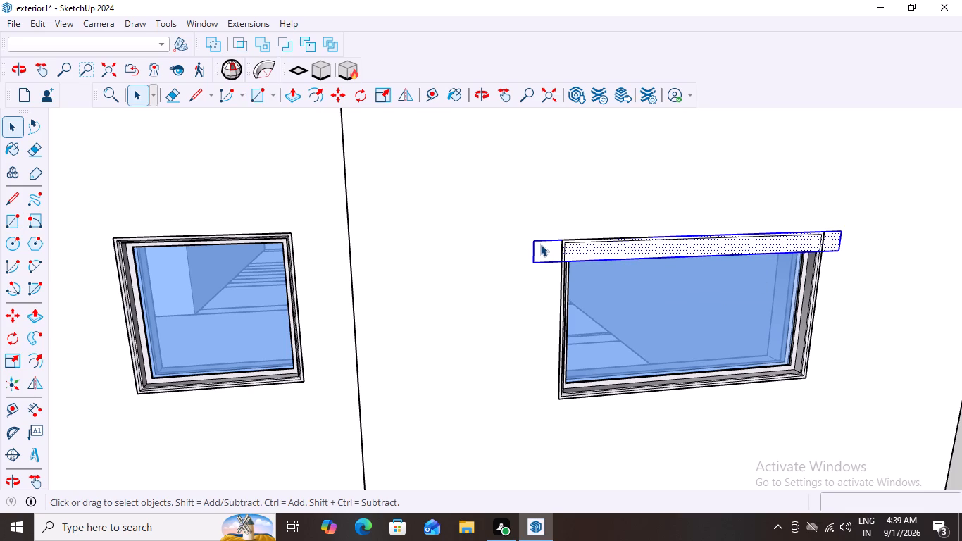
right_click(541, 244)
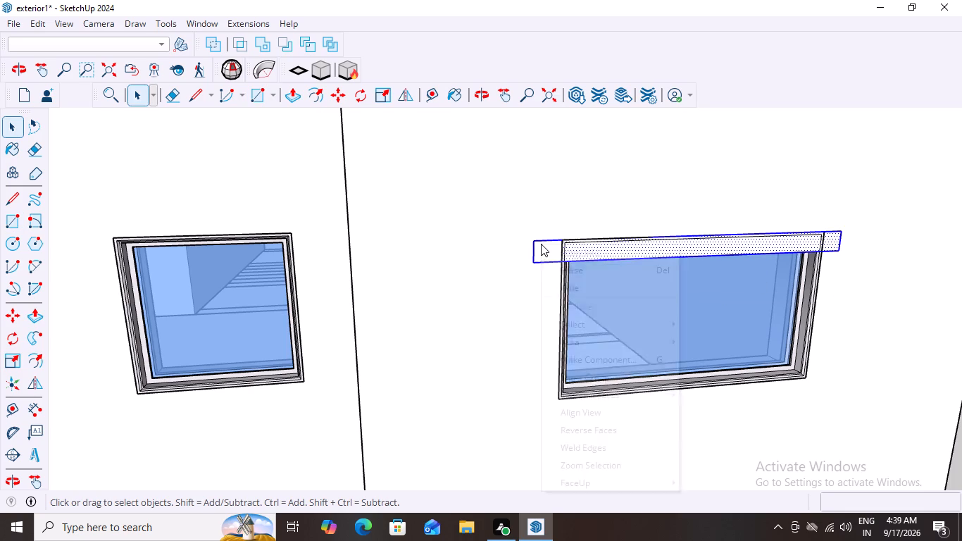
click(571, 373)
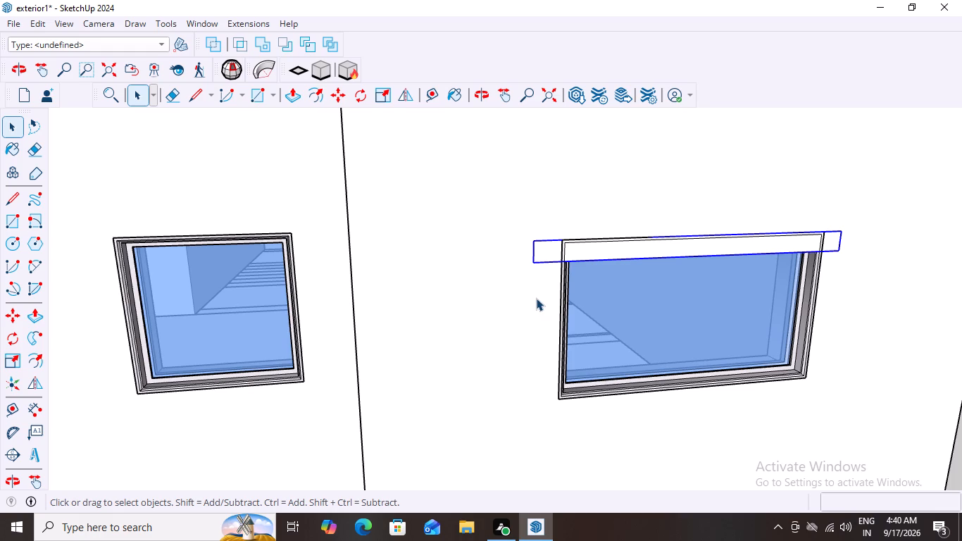
Move the rectangle group straight up about 82 mm so its bottom edge lies along the top of the window frame.
key(m)
click(533, 264)
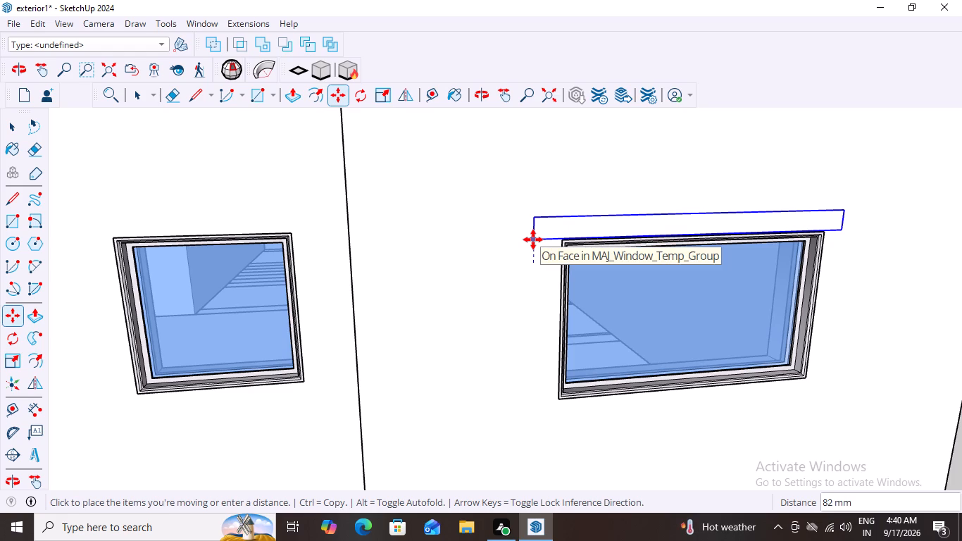
click(533, 240)
key(space)
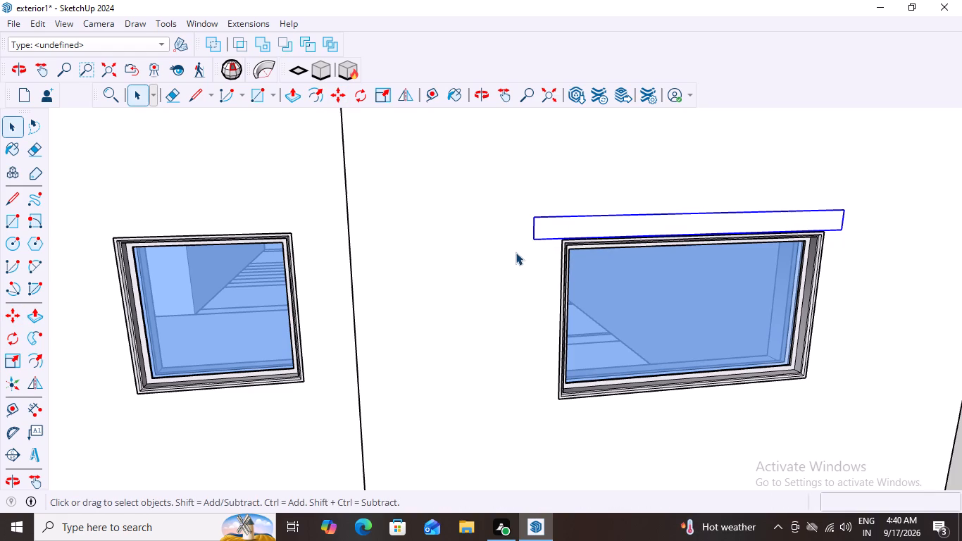
Push/Pull the grouped thin rectangle above the window 450 mm outward from the wall, and close the group.
key(p)
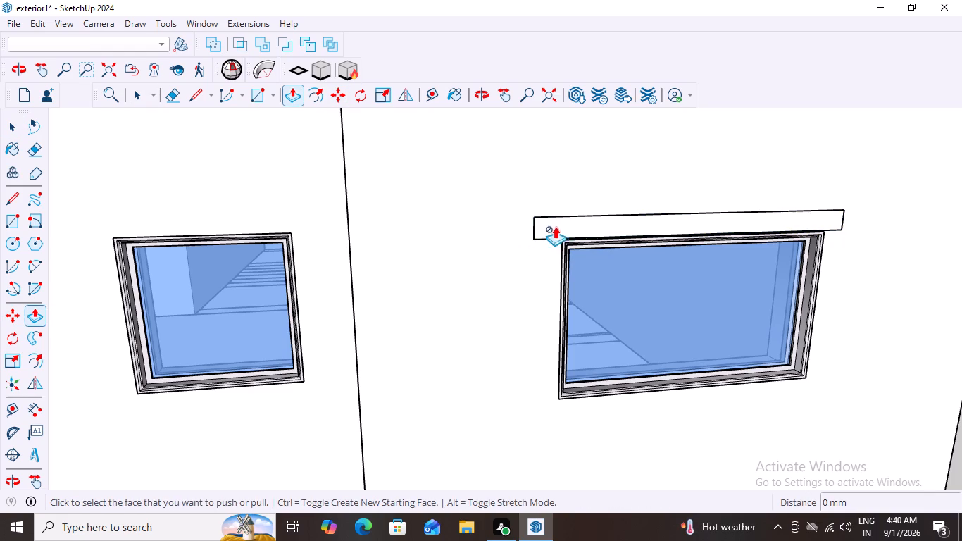
key(space)
click(546, 228)
double_click(546, 230)
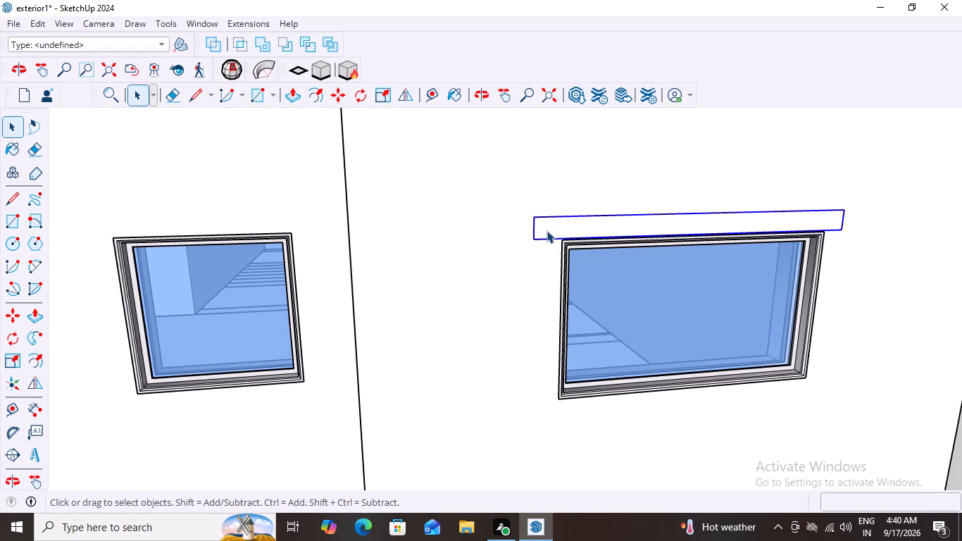
click(546, 230)
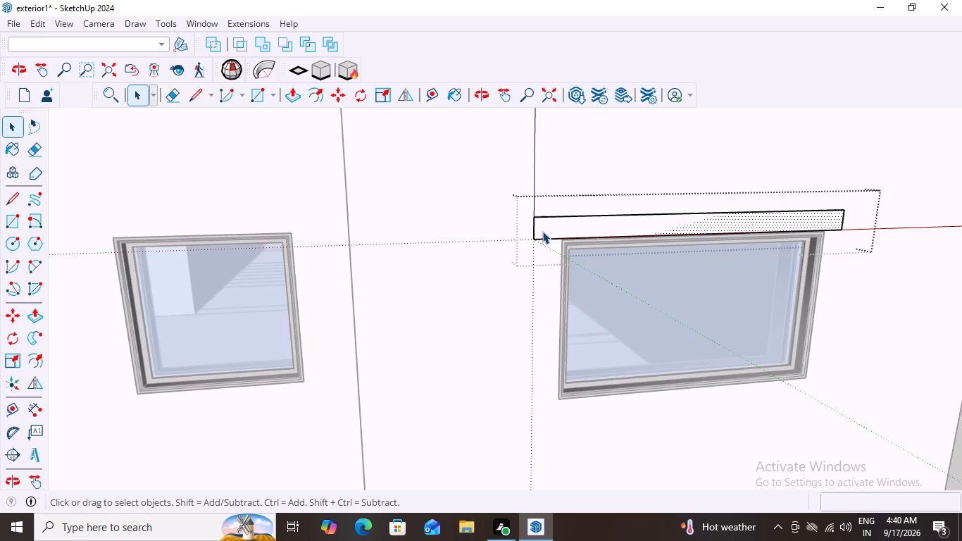
key(p)
click(557, 221)
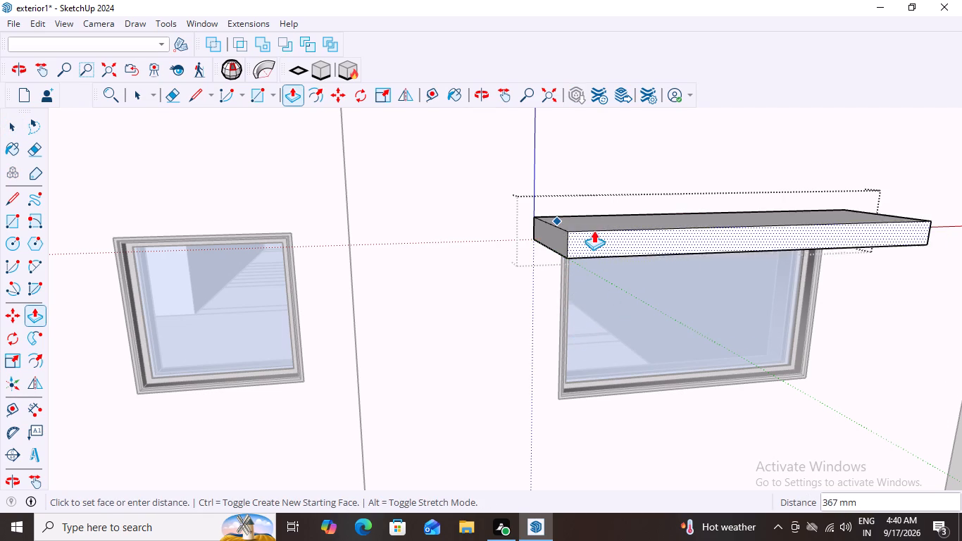
middle_drag(593, 229, 689, 273)
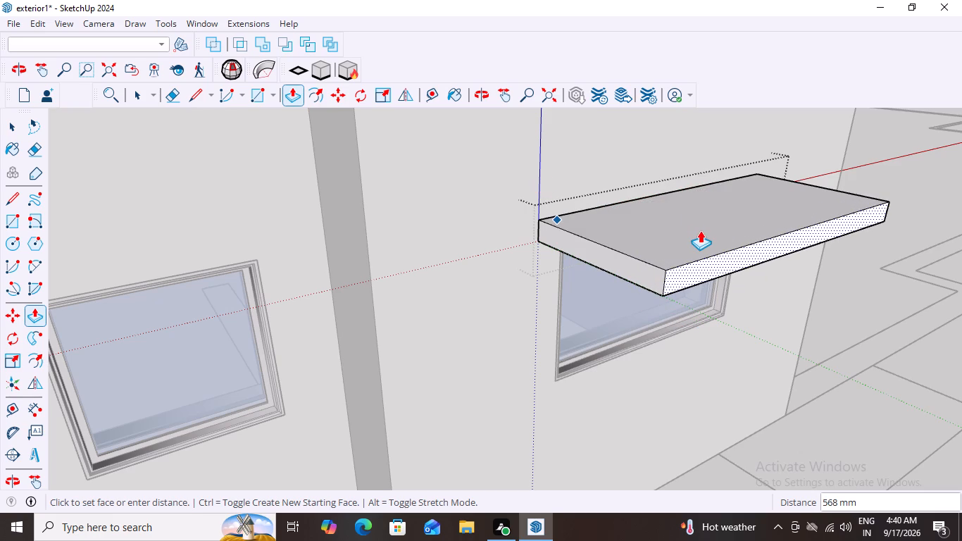
text(450)
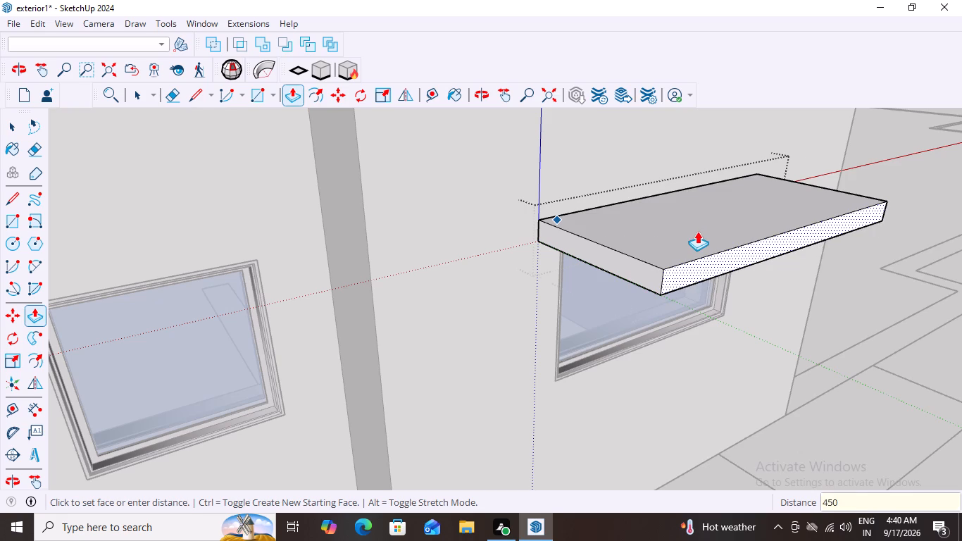
key(Return)
key(space)
middle_drag(637, 358, 481, 297)
scroll(633, 352, down, 1)
scroll(530, 316, down, 11)
scroll(564, 335, up, 1)
scroll(564, 335, down, 4)
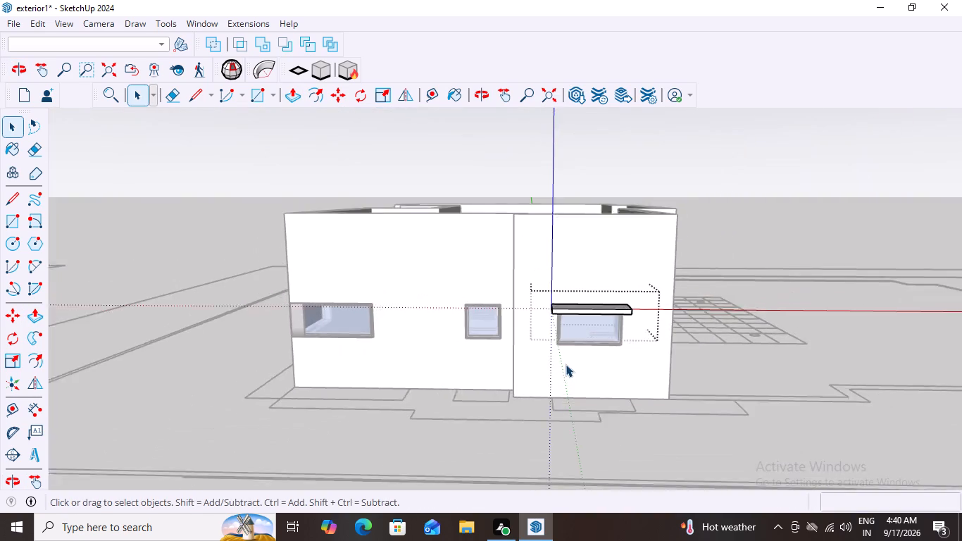
scroll(566, 364, down, 3)
middle_drag(568, 373, 573, 384)
scroll(568, 373, down, 1)
click(706, 172)
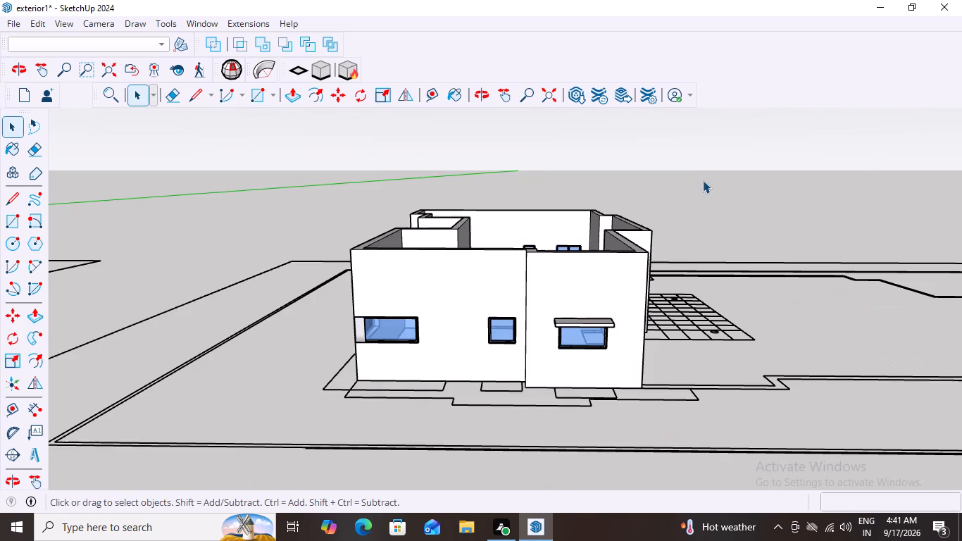
click(703, 180)
Open the projecting strip above the window and group all of its faces and edges together.
middle_drag(625, 349, 526, 341)
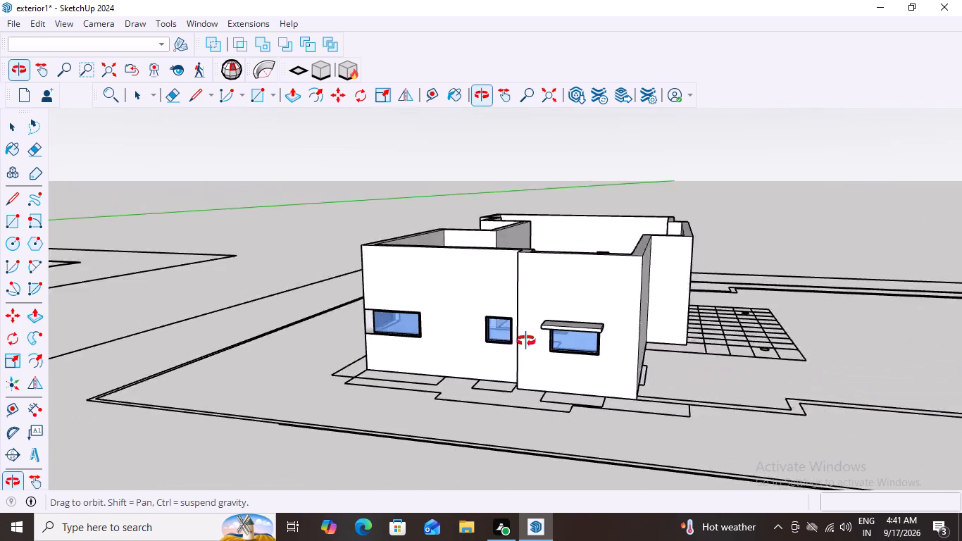
middle_drag(526, 341, 698, 353)
scroll(587, 347, up, 2)
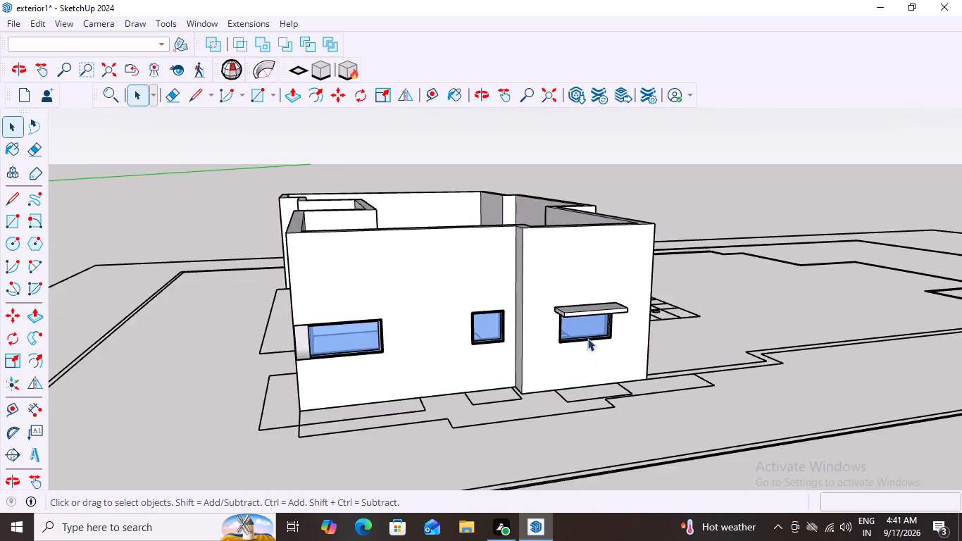
scroll(587, 338, up, 3)
middle_drag(573, 318, 692, 329)
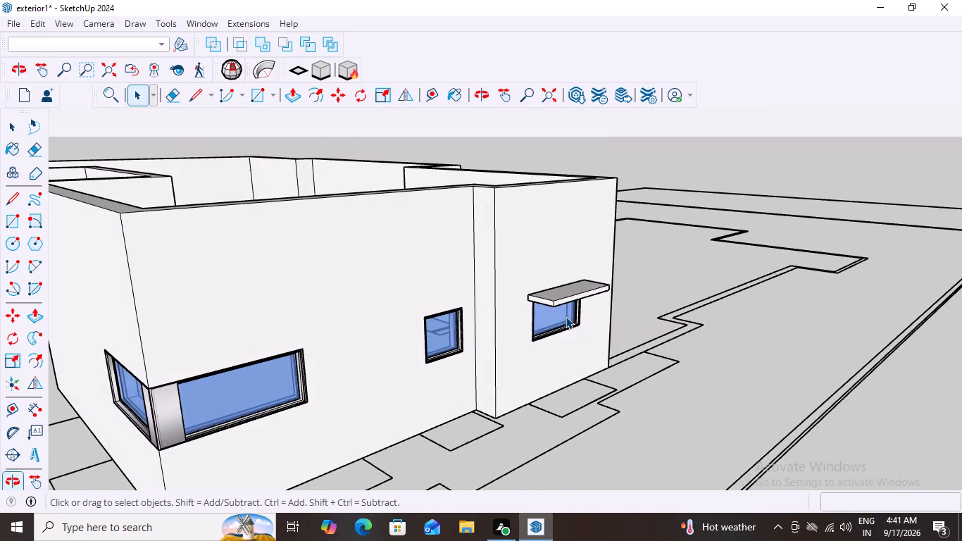
scroll(564, 314, up, 6)
middle_drag(564, 309, 437, 270)
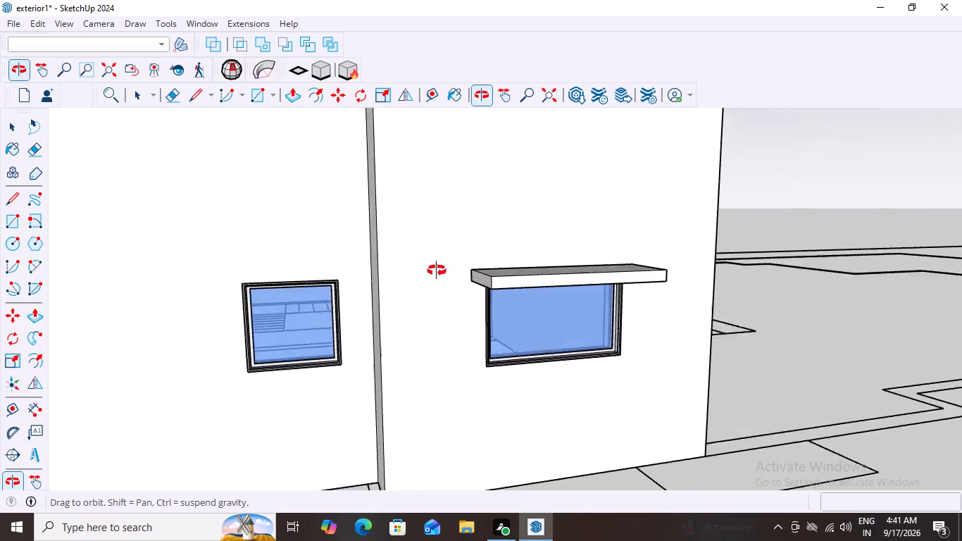
middle_drag(437, 270, 316, 195)
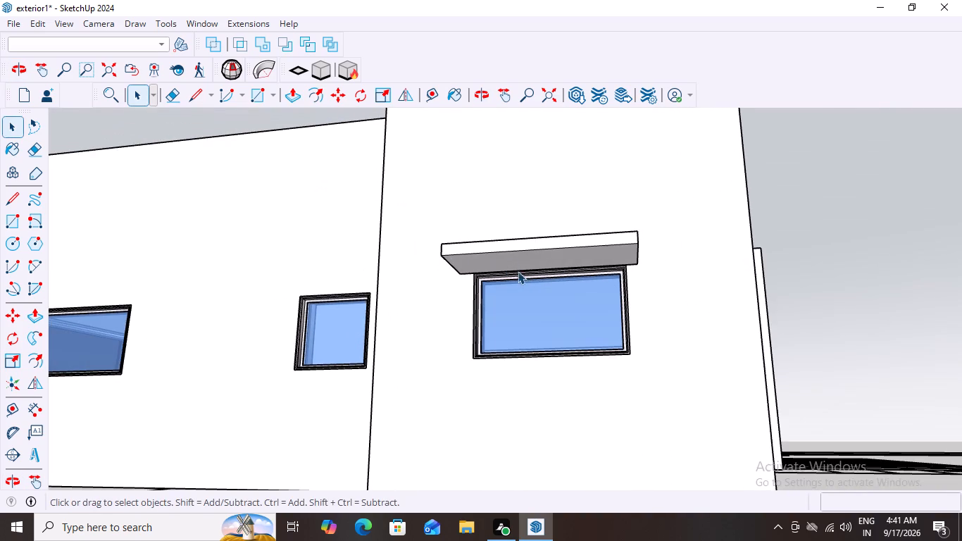
middle_drag(524, 278, 553, 339)
double_click(528, 253)
triple_click(529, 253)
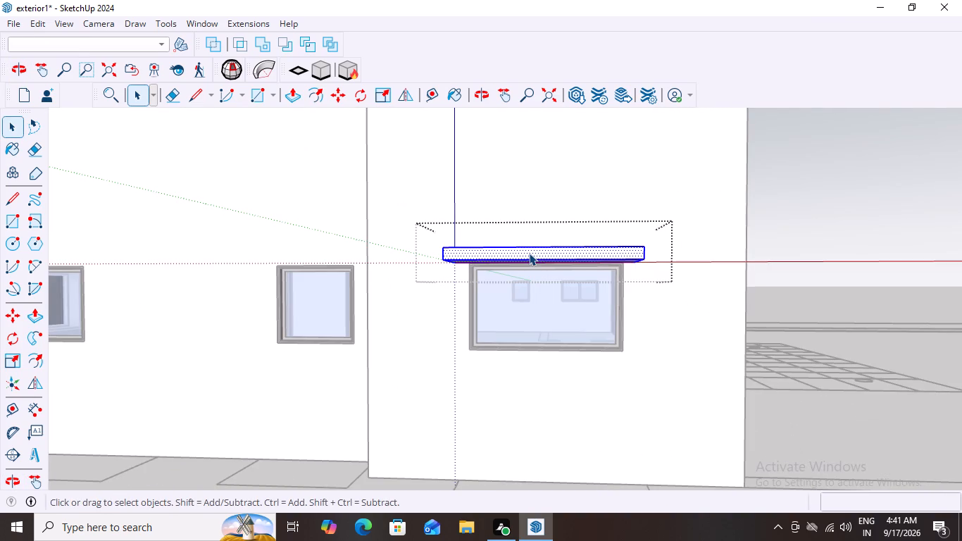
right_click(527, 254)
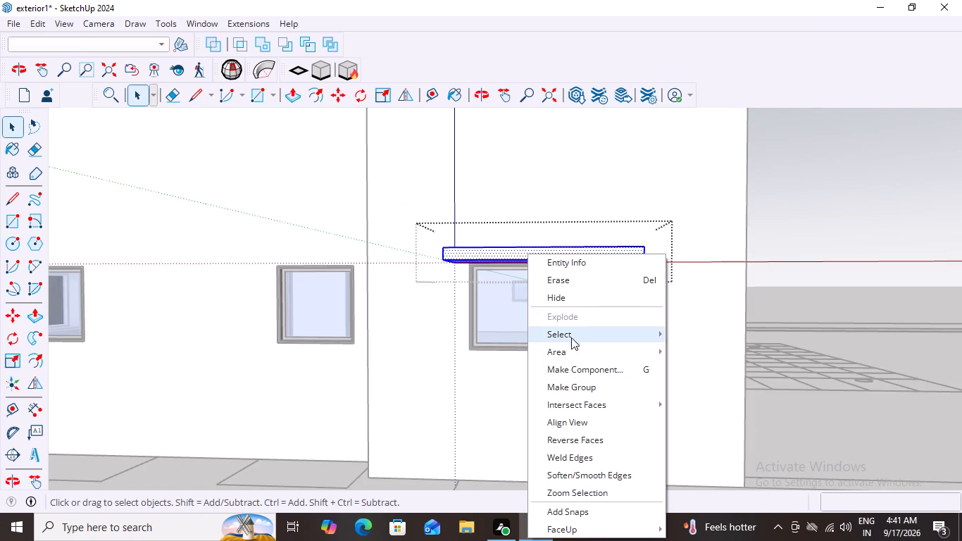
click(593, 389)
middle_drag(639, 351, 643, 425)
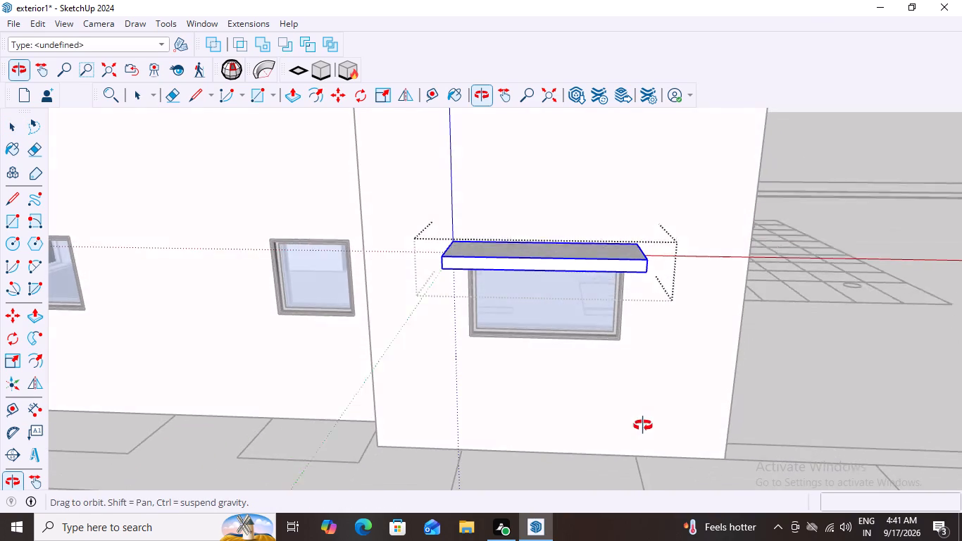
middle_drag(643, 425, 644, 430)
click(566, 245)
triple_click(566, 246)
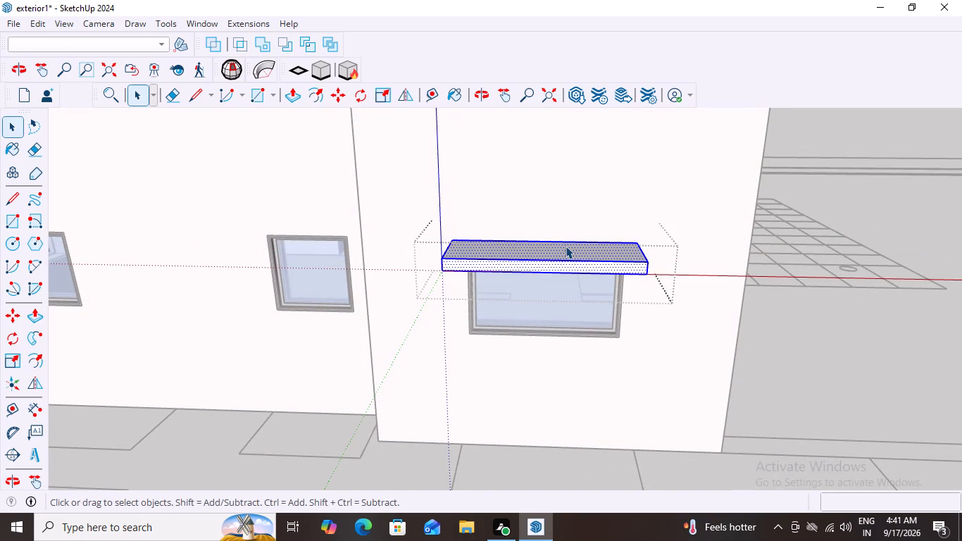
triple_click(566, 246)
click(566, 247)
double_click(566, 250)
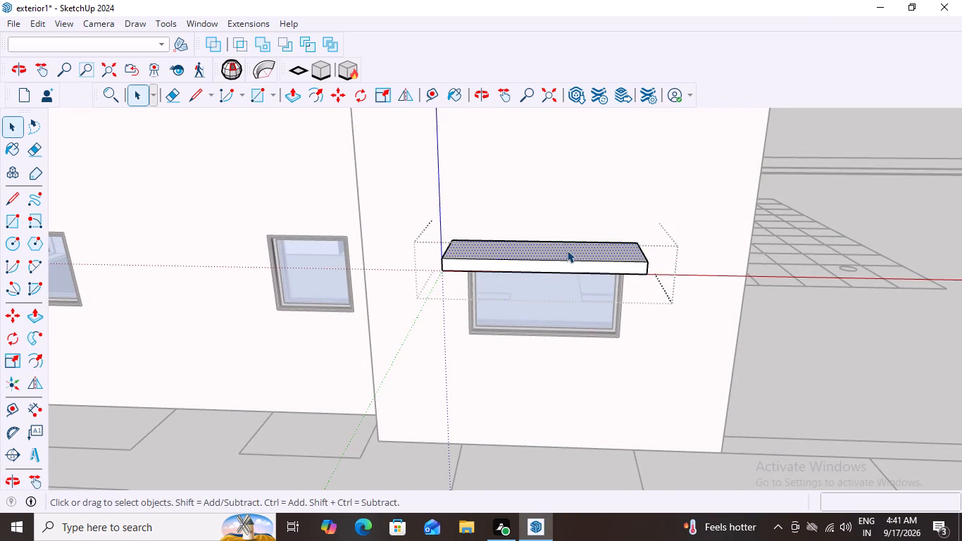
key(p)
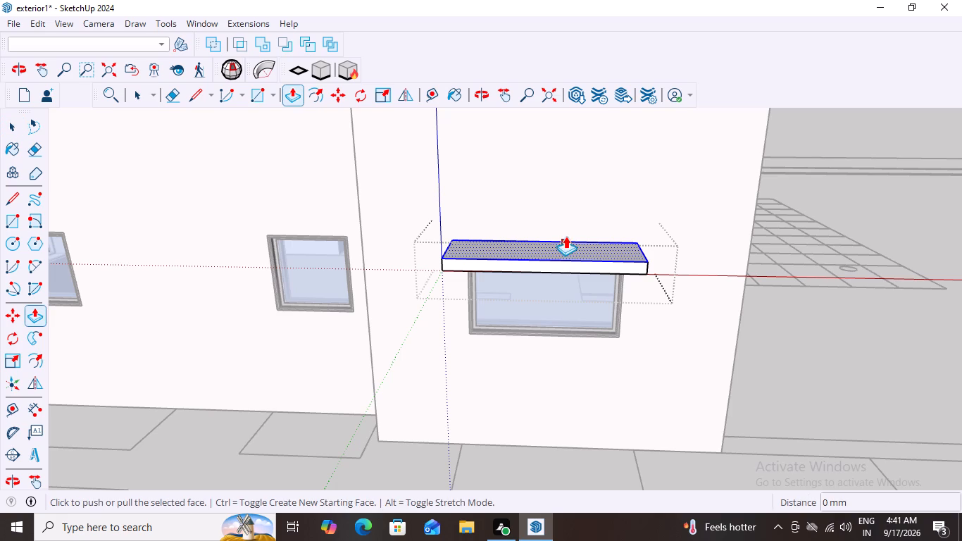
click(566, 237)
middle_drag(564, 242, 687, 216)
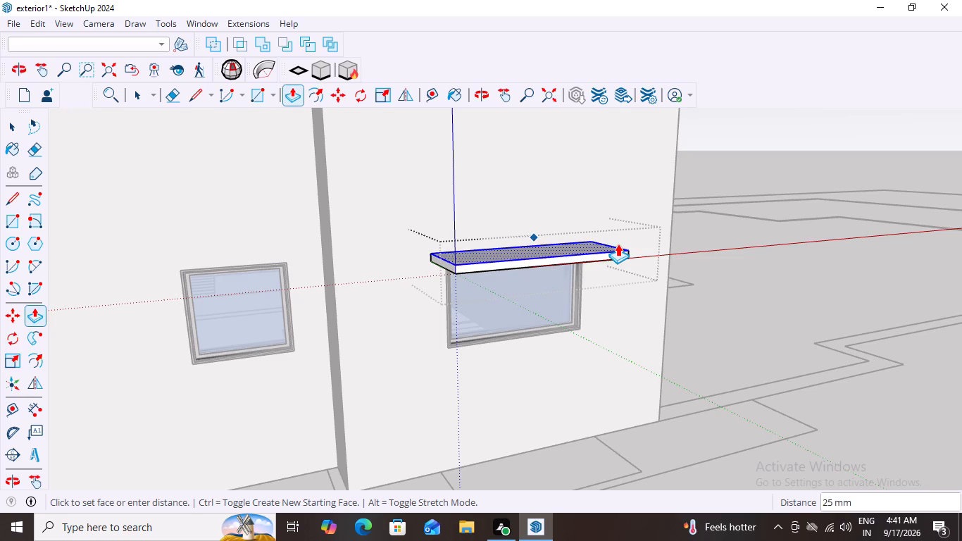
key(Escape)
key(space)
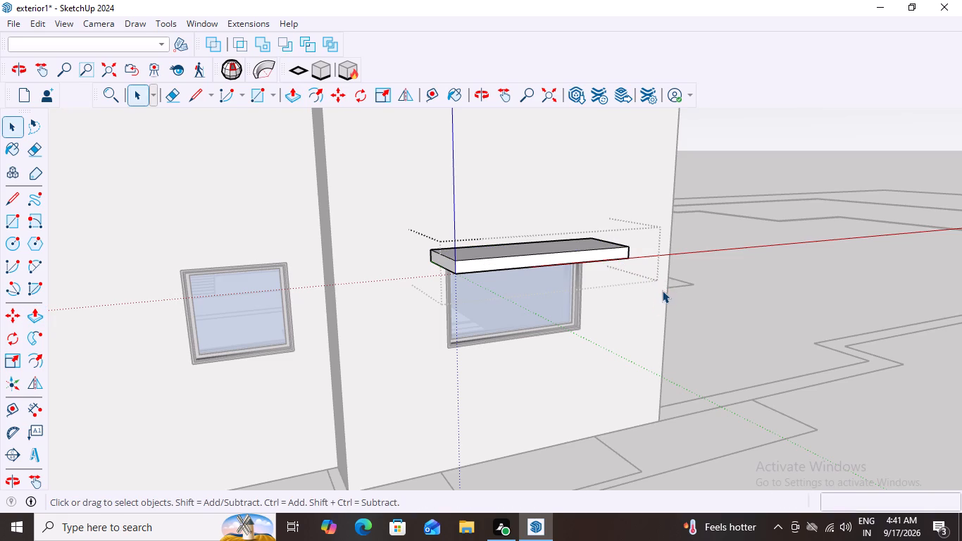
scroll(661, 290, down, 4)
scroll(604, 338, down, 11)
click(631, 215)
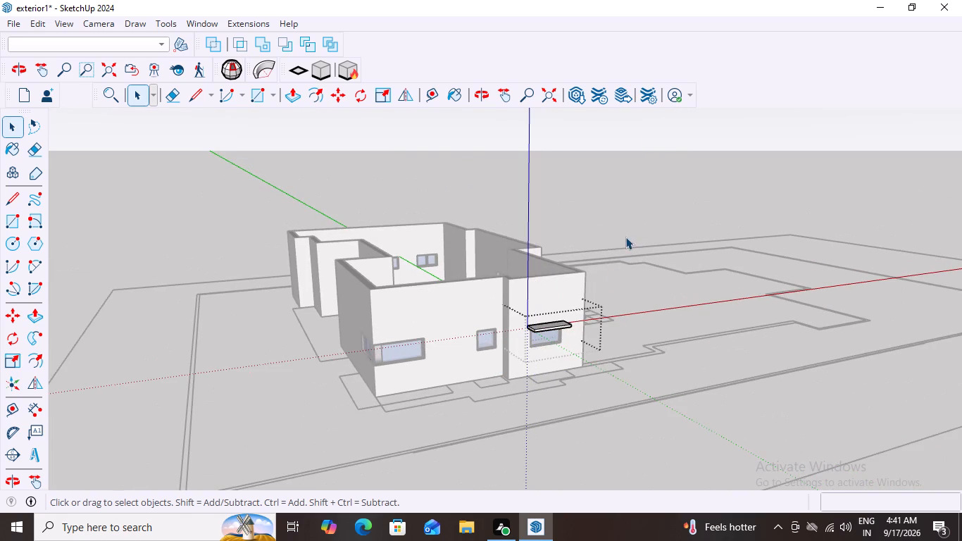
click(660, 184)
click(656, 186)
Copy the projecting strip about 1508 mm across the wall jog, placing its lower back corner at the smaller window's top outer frame corner.
middle_drag(589, 316, 514, 290)
scroll(492, 319, up, 6)
middle_drag(476, 323, 513, 350)
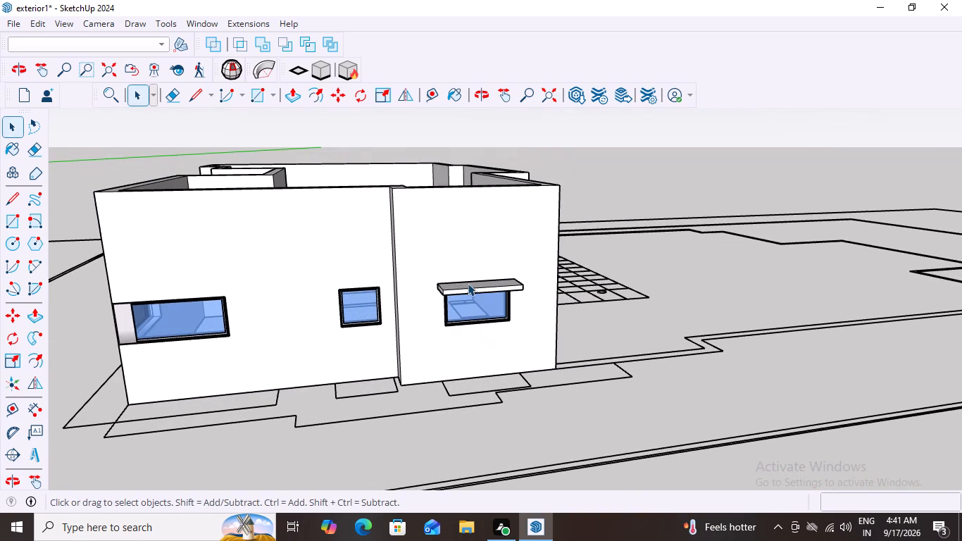
click(468, 283)
scroll(452, 307, up, 6)
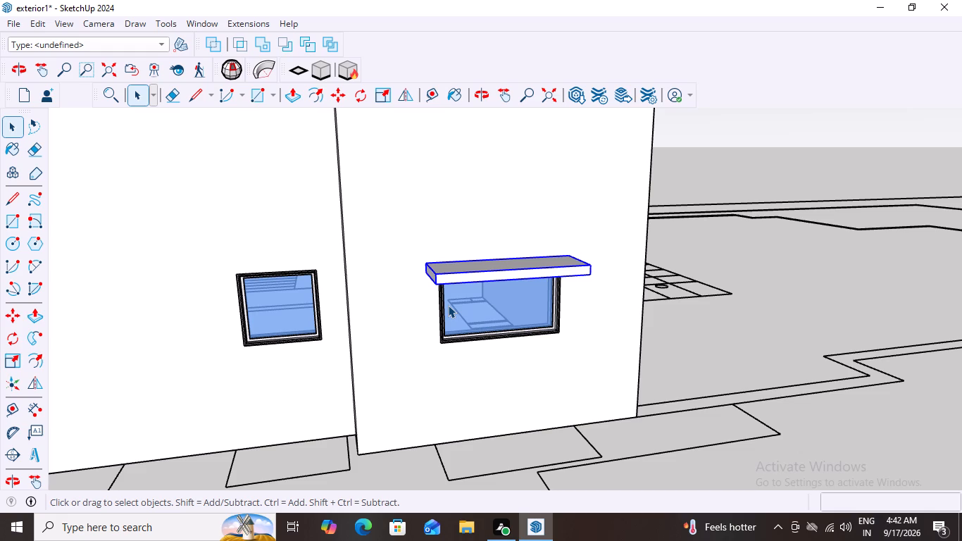
scroll(391, 328, up, 2)
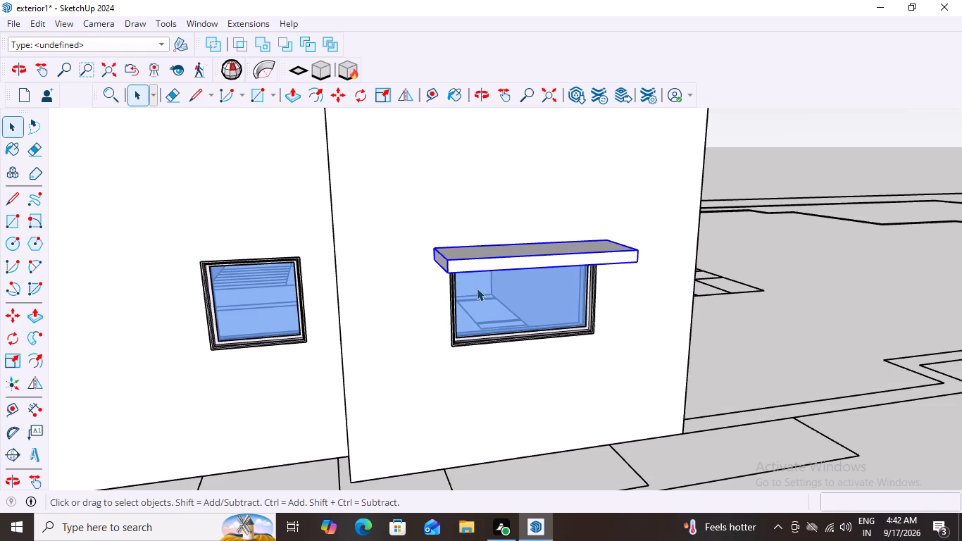
key(m)
scroll(418, 313, up, 4)
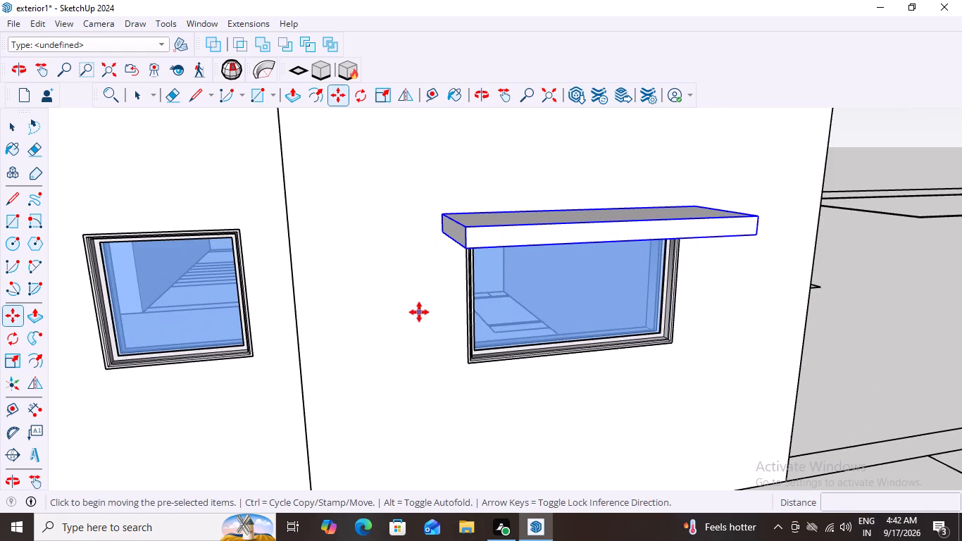
scroll(431, 237, up, 2)
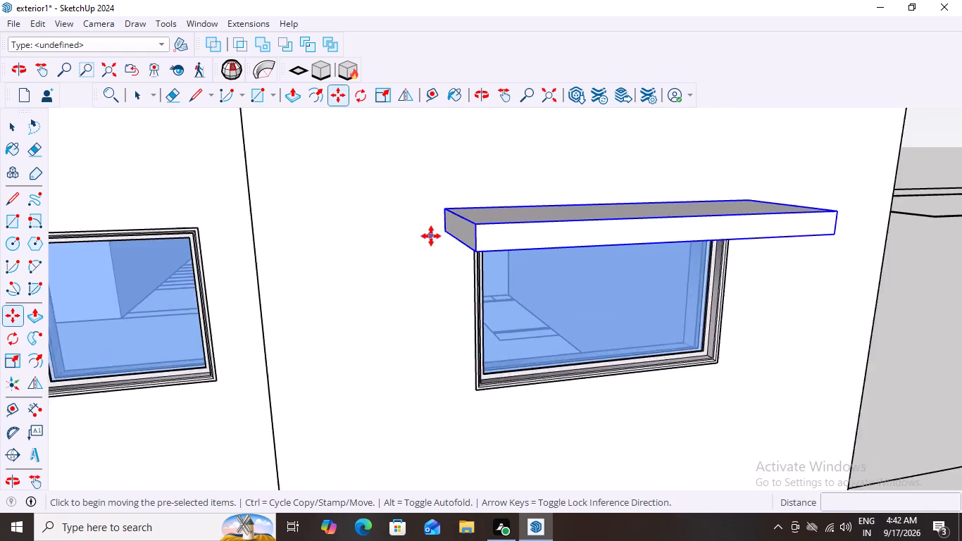
scroll(431, 236, up, 9)
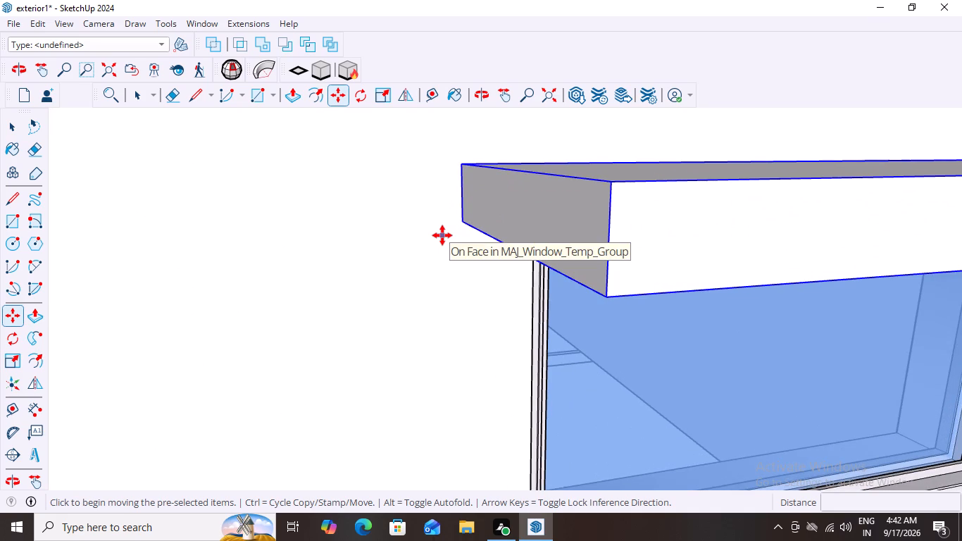
click(463, 220)
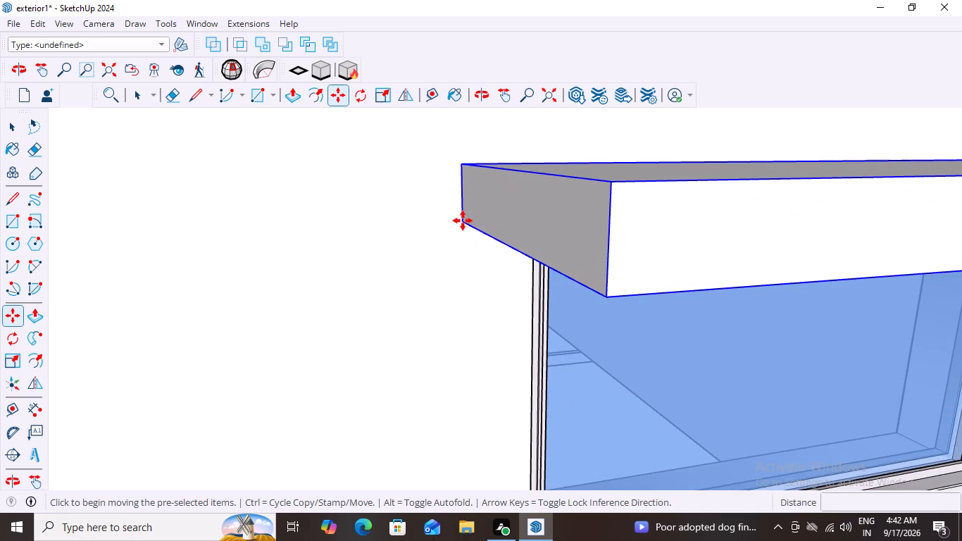
scroll(186, 281, down, 4)
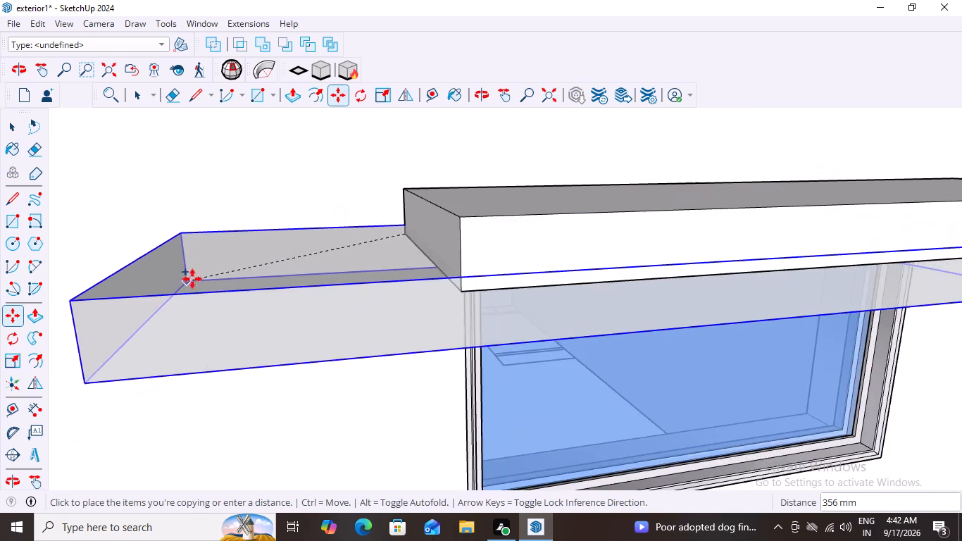
scroll(192, 279, down, 13)
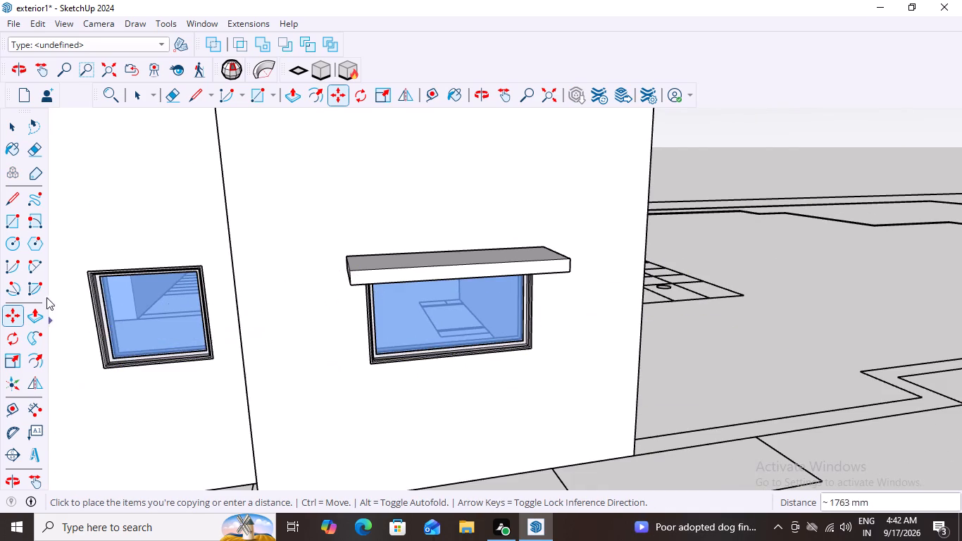
scroll(61, 275, up, 7)
middle_drag(66, 292, 239, 305)
scroll(239, 306, down, 3)
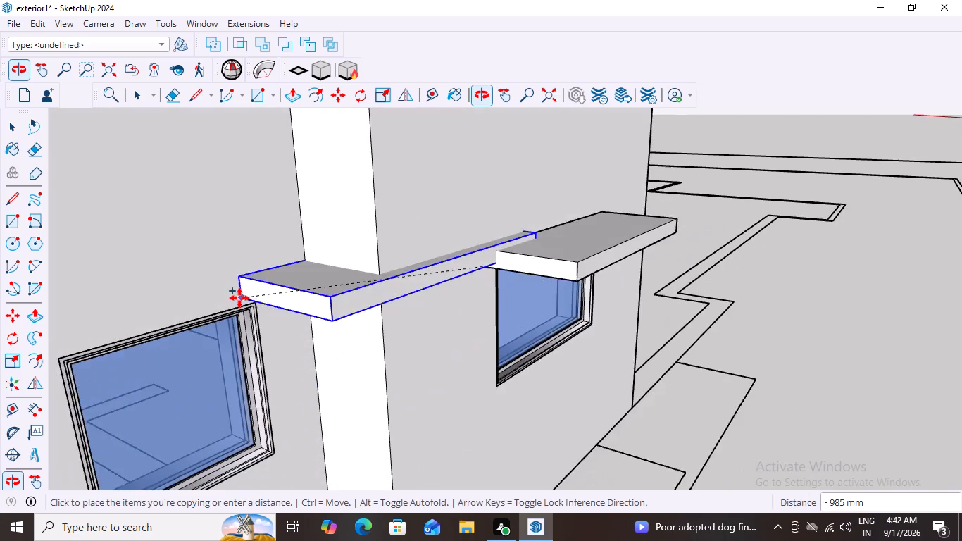
scroll(239, 298, down, 4)
scroll(59, 361, up, 5)
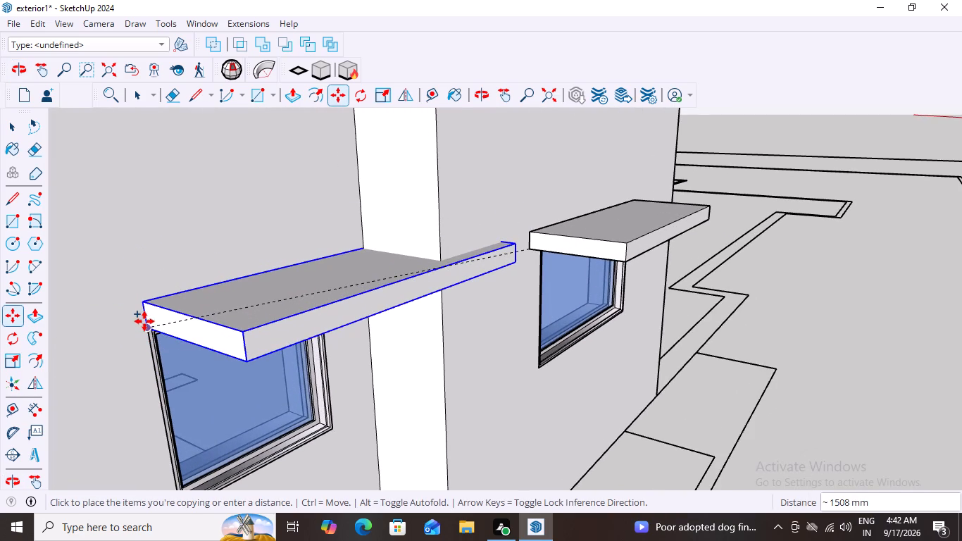
click(146, 329)
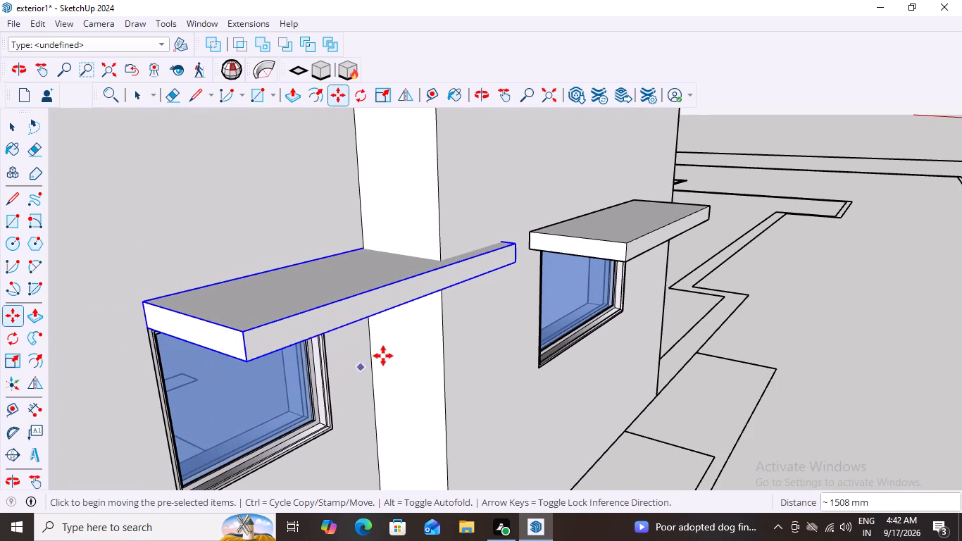
key(space)
Scale the copied strip's length and depth from its outer end near the neighbouring window, to factors of about 0.40 and 0.12.
key(s)
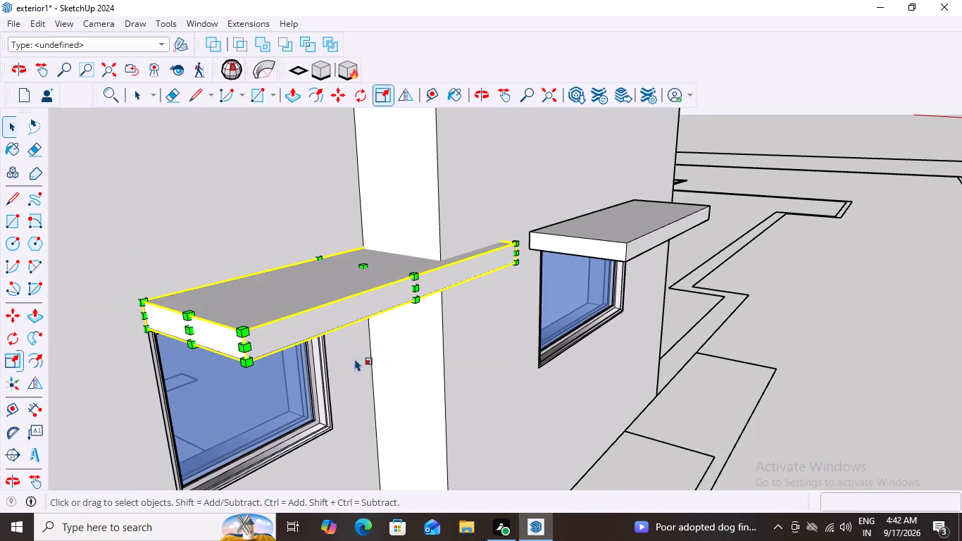
middle_drag(345, 354, 240, 373)
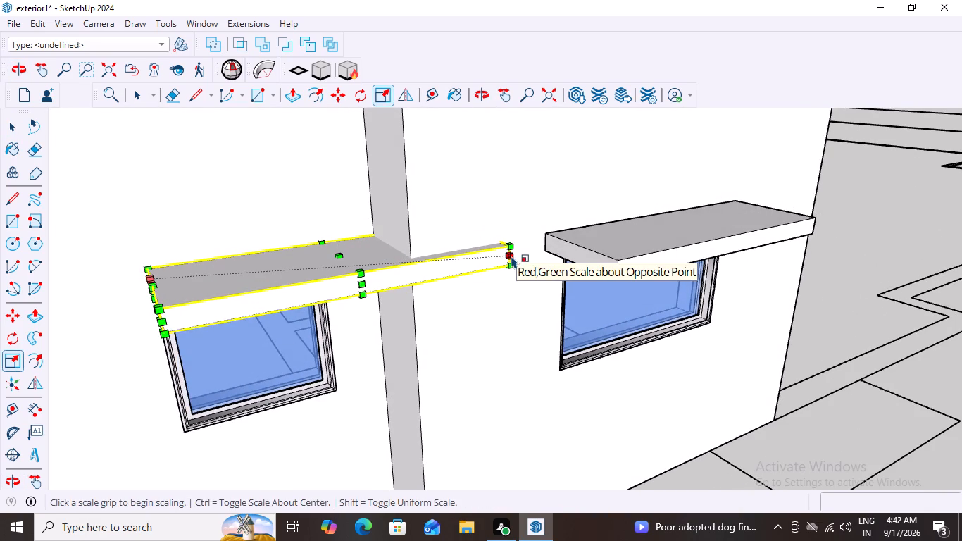
drag(511, 255, 356, 268)
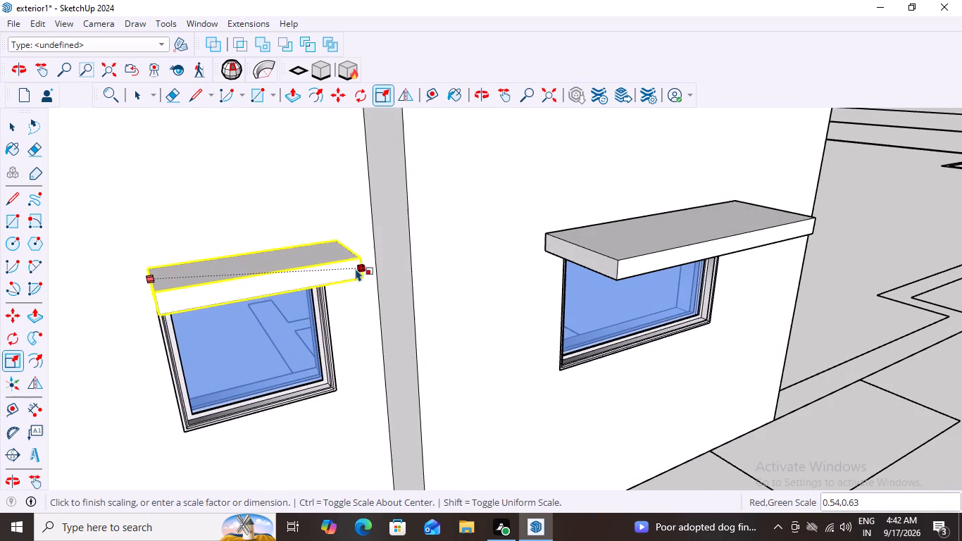
drag(356, 268, 336, 268)
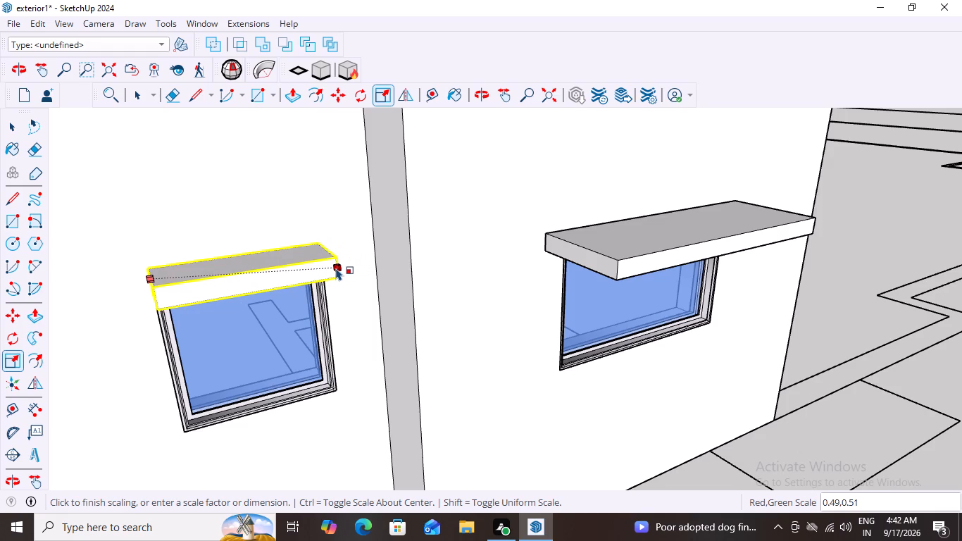
drag(336, 268, 320, 261)
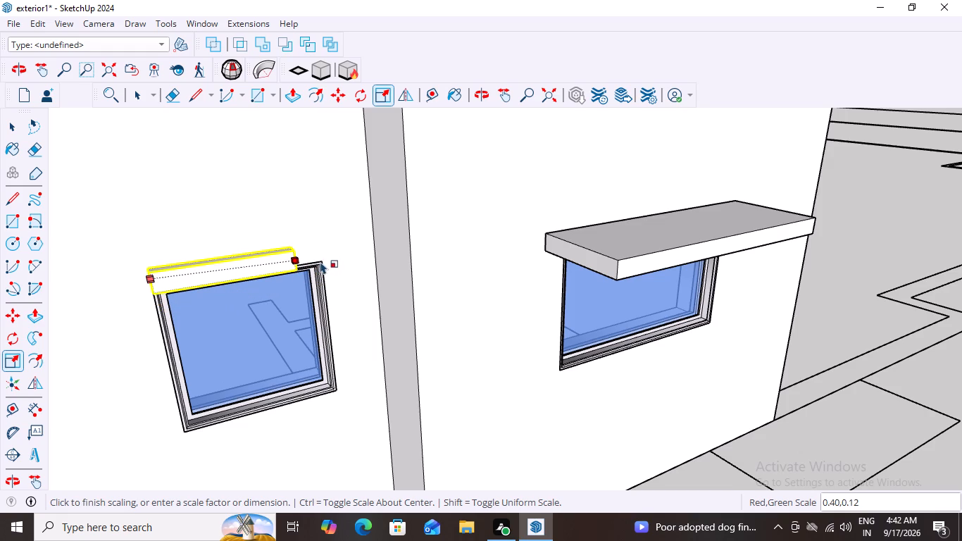
drag(320, 261, 320, 261)
Scale the strip lengthwise by about 1.32 toward the wall jog, so its end overhangs the smaller window's frame.
scroll(335, 251, up, 2)
middle_click(335, 251)
middle_drag(332, 251, 258, 266)
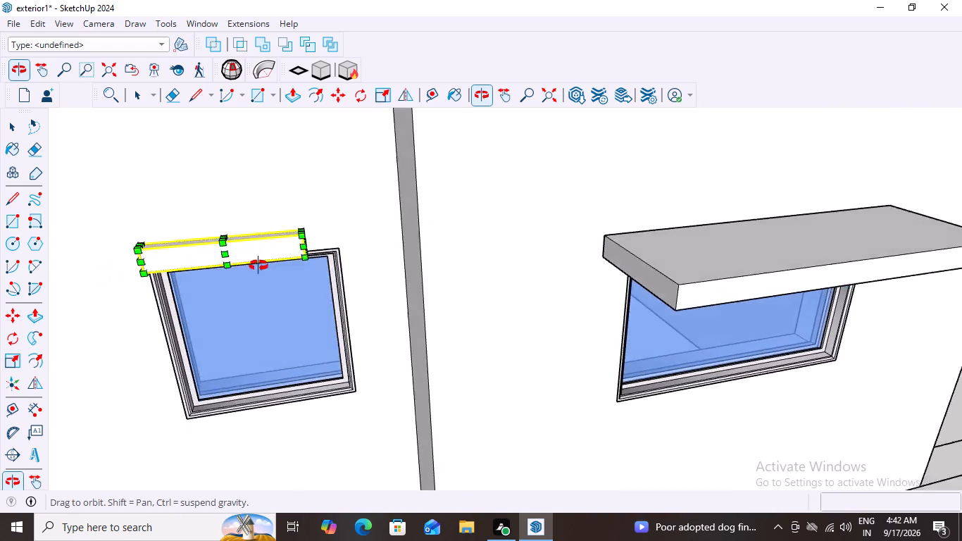
middle_drag(258, 266, 197, 268)
scroll(388, 236, up, 8)
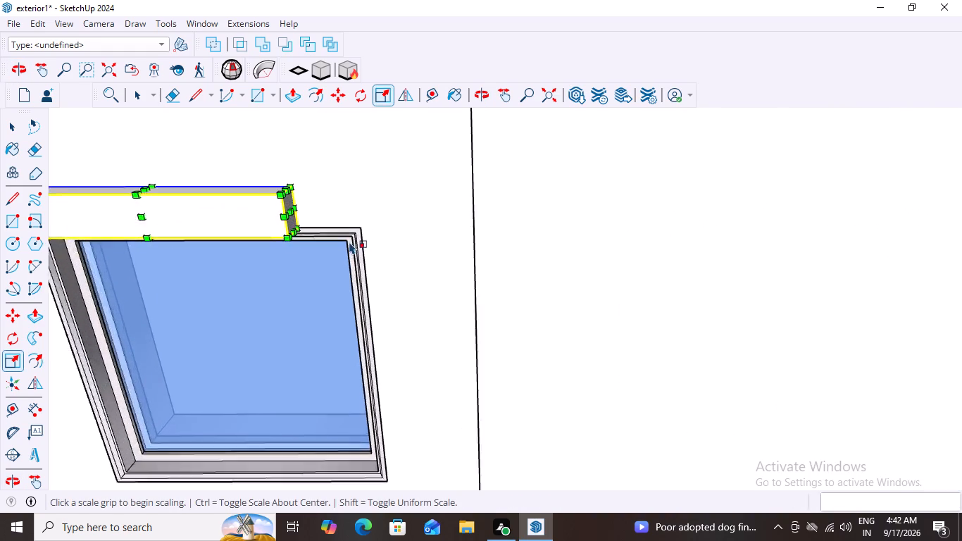
scroll(349, 242, up, 4)
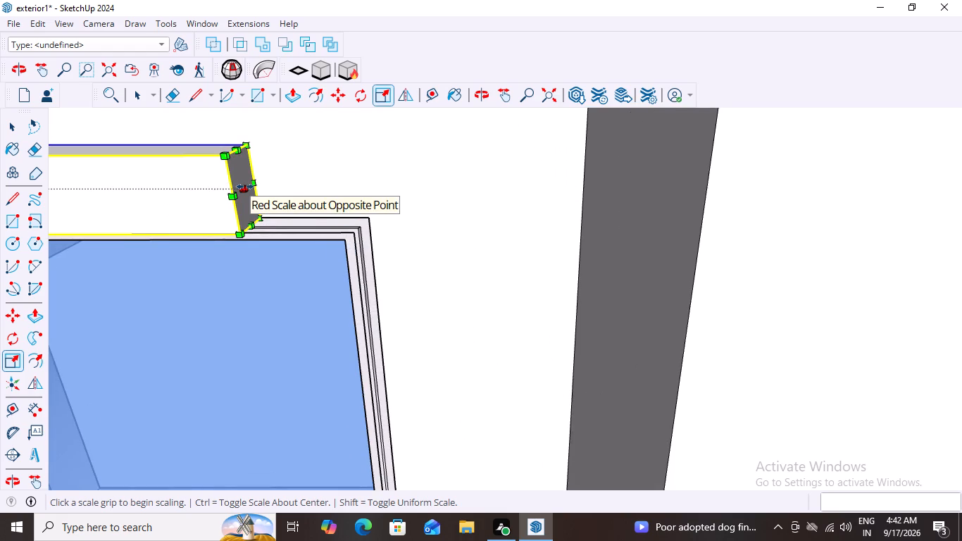
drag(246, 187, 377, 210)
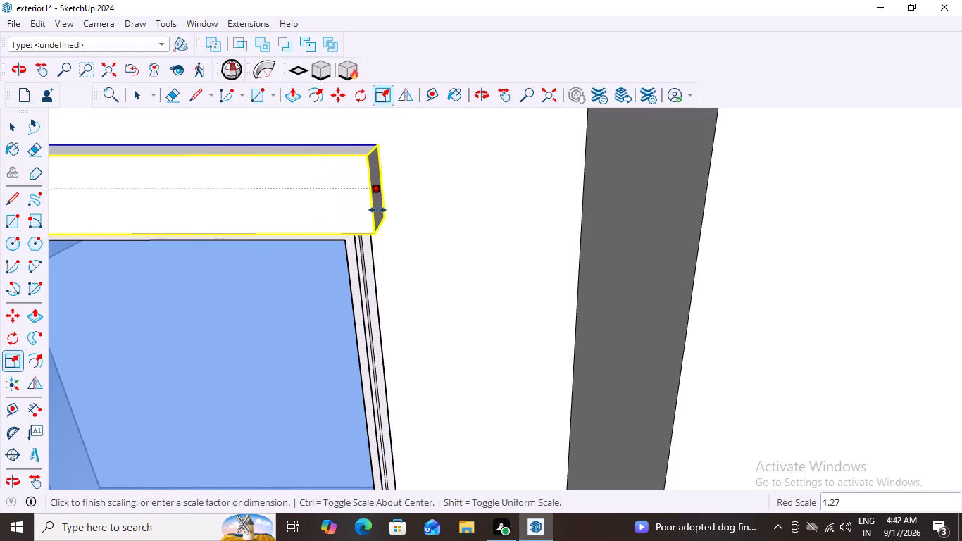
drag(377, 210, 401, 216)
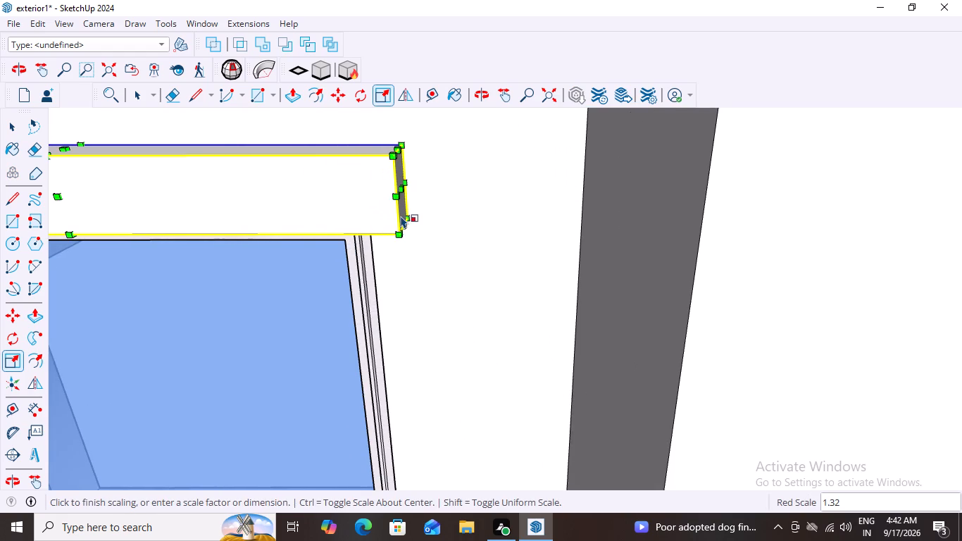
Extend the strip's end away from the wall jog beyond the window frame, and shorten that overhang with a factor of about 0.83.
scroll(411, 242, down, 7)
middle_drag(377, 276, 483, 241)
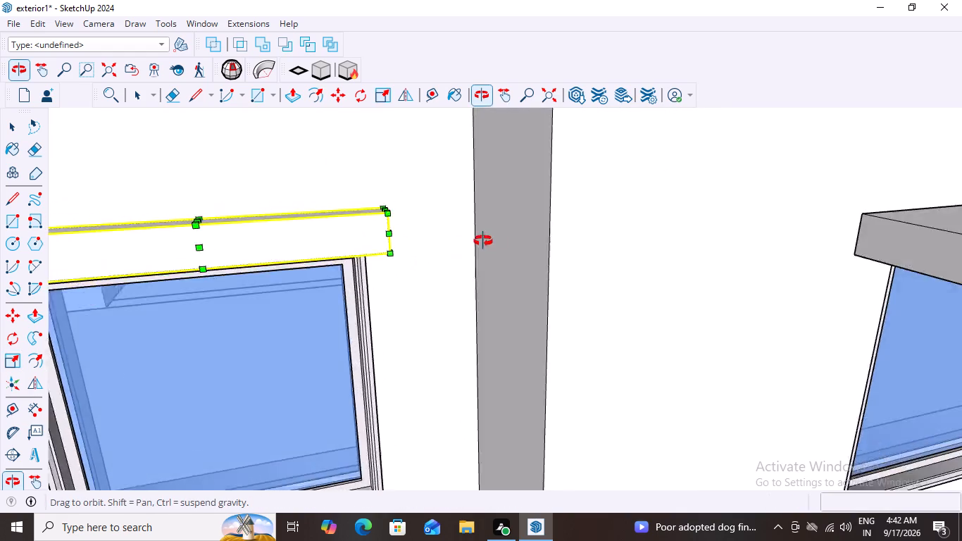
middle_drag(483, 241, 579, 236)
scroll(566, 255, down, 9)
scroll(458, 335, down, 1)
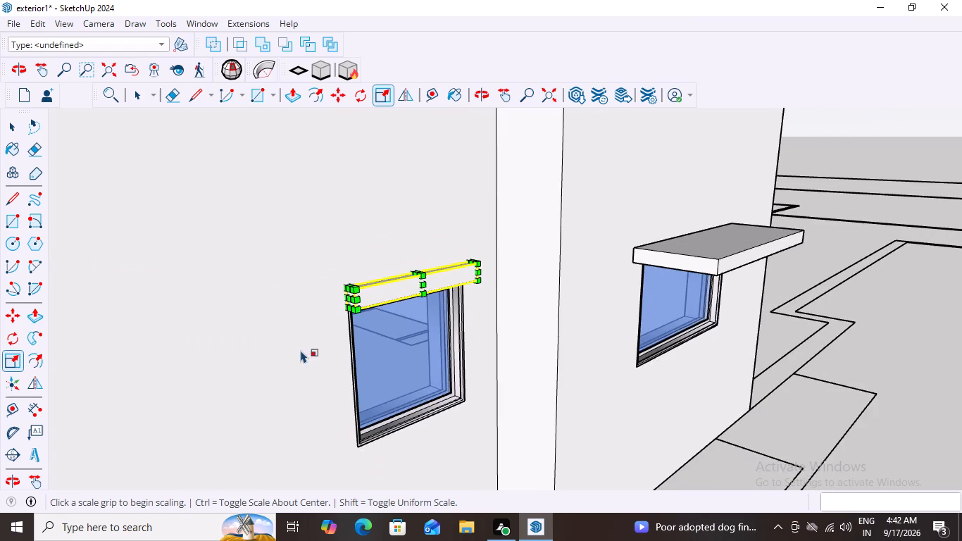
middle_drag(301, 350, 437, 352)
scroll(449, 343, up, 3)
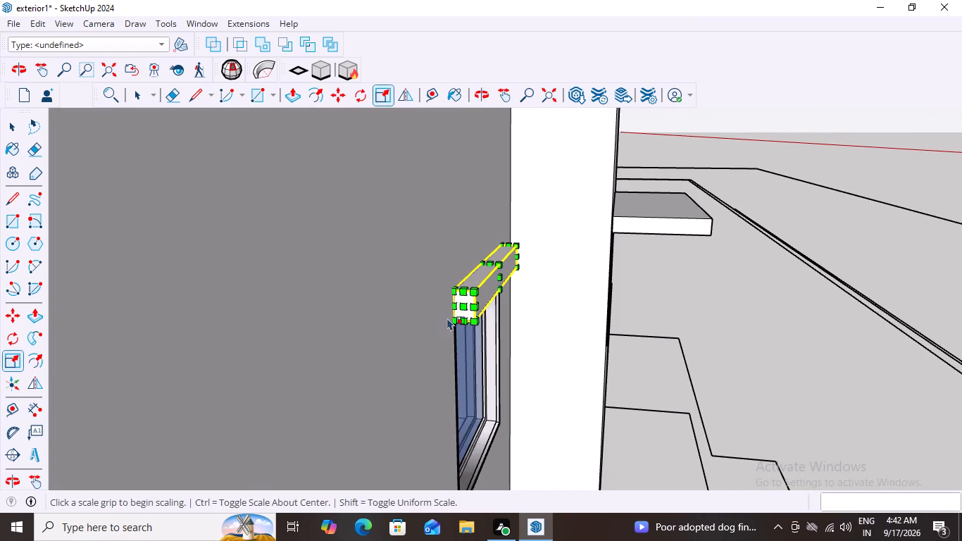
drag(463, 309, 454, 328)
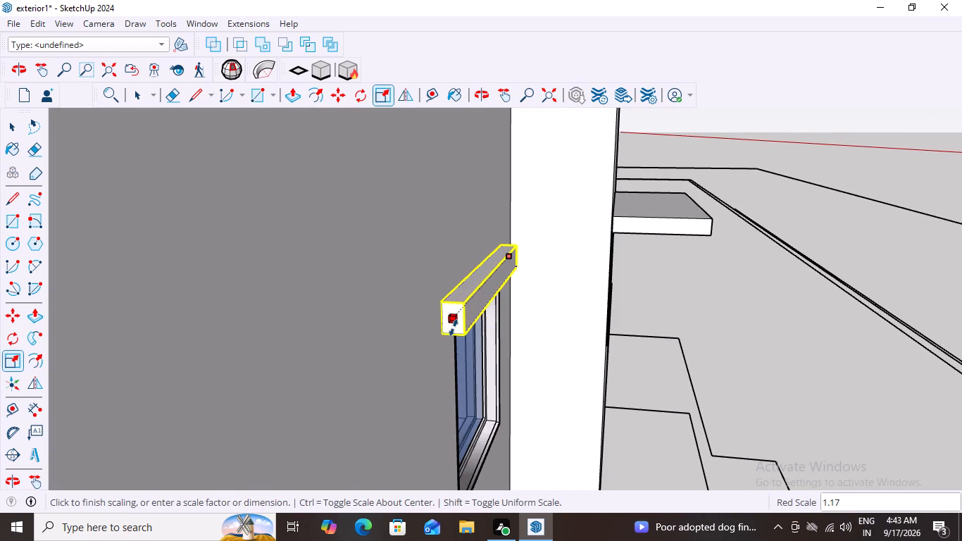
drag(454, 328, 432, 316)
middle_drag(430, 316, 323, 247)
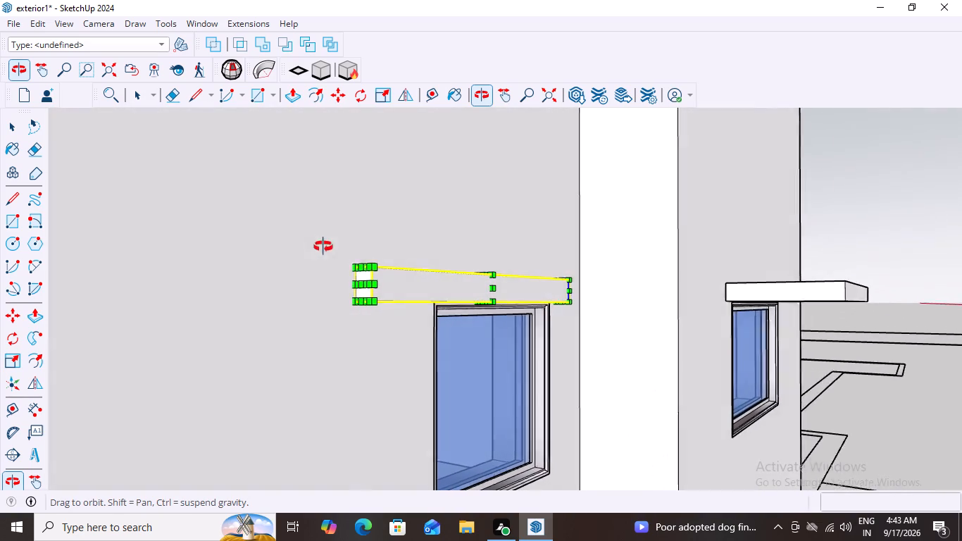
middle_drag(323, 247, 321, 245)
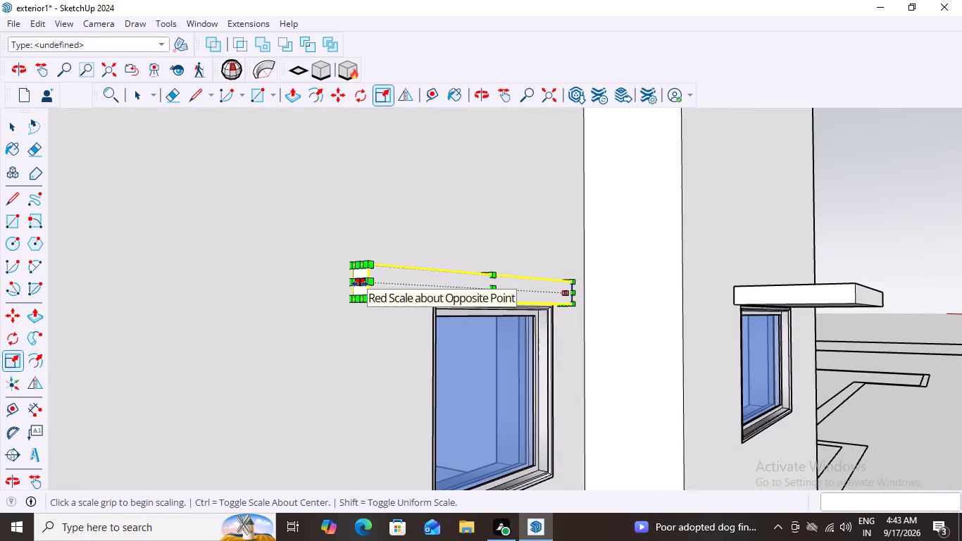
drag(360, 284, 408, 290)
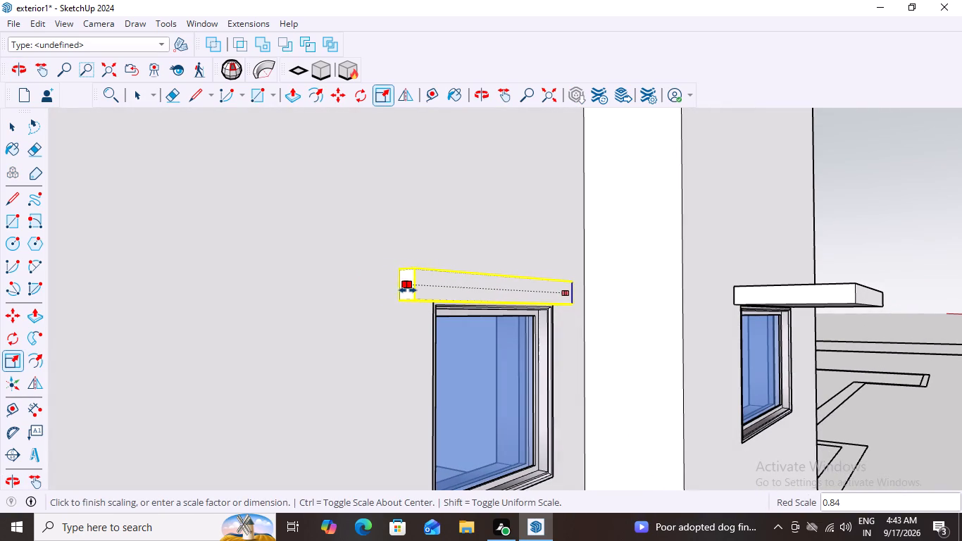
drag(408, 290, 408, 290)
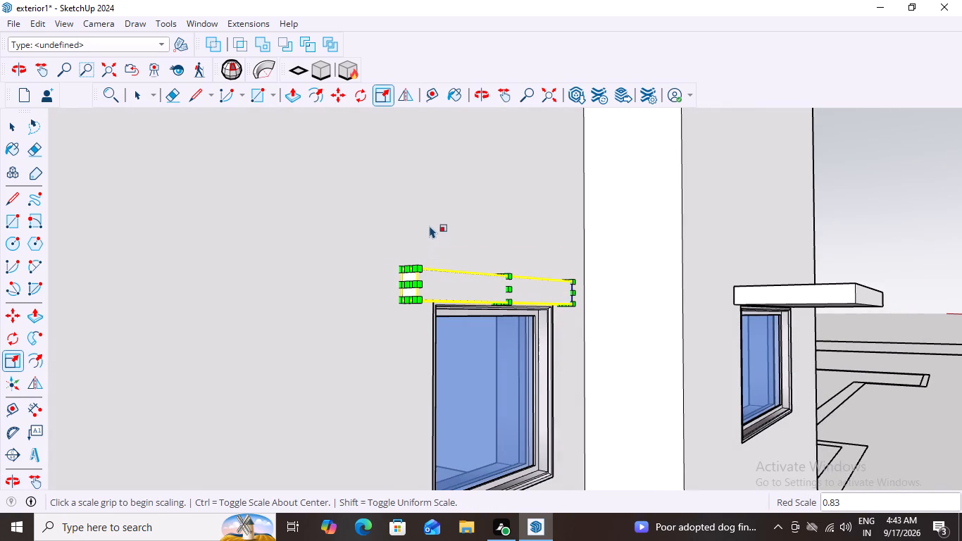
Trim the strip's end away from the wall jog in small lengthwise scalings, the last about 0.98, to even its overhang over the window.
click(430, 225)
middle_drag(499, 337, 346, 314)
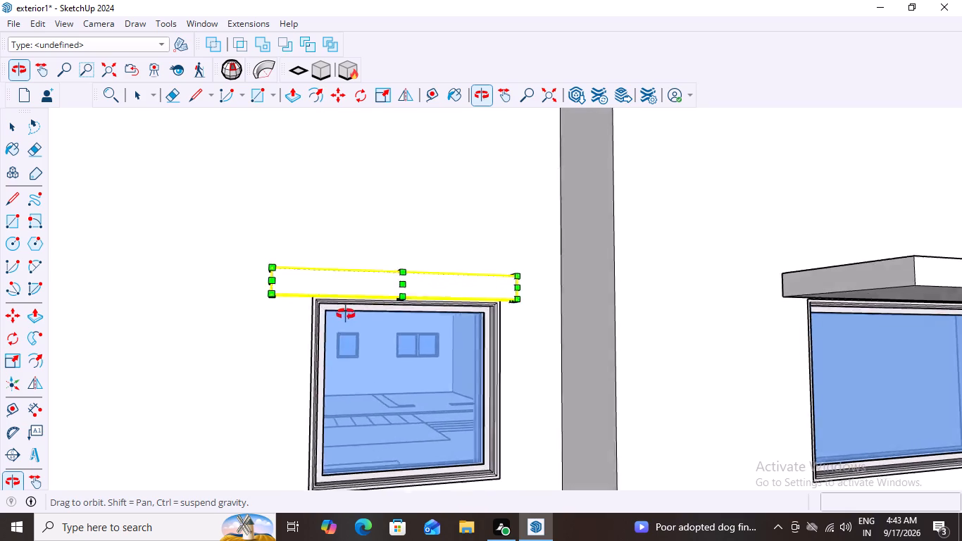
middle_drag(346, 314, 323, 359)
scroll(206, 313, up, 5)
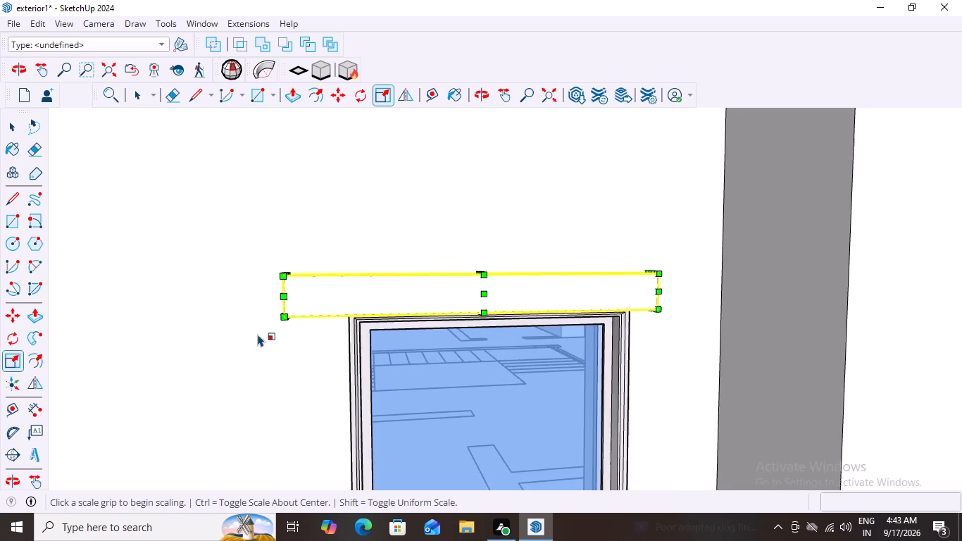
middle_drag(268, 342, 382, 383)
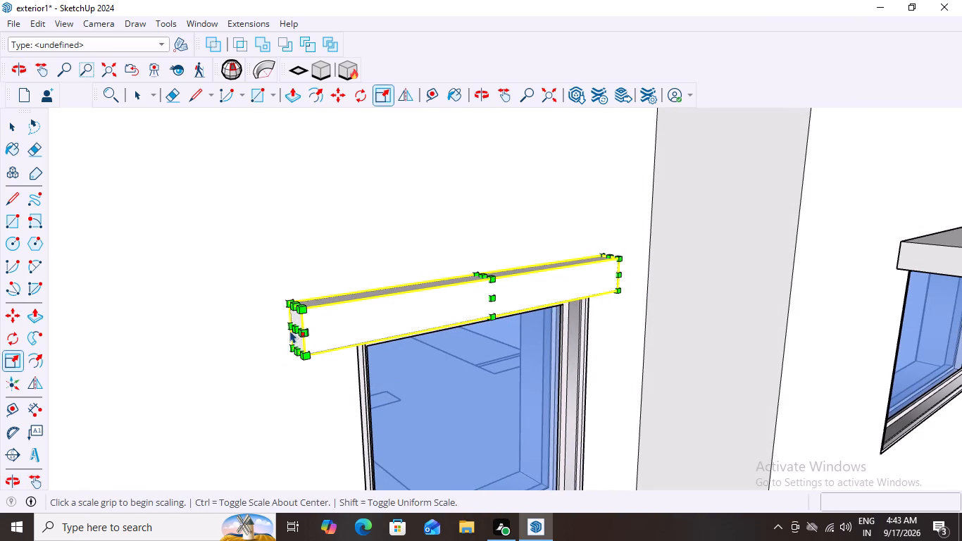
drag(294, 328, 307, 328)
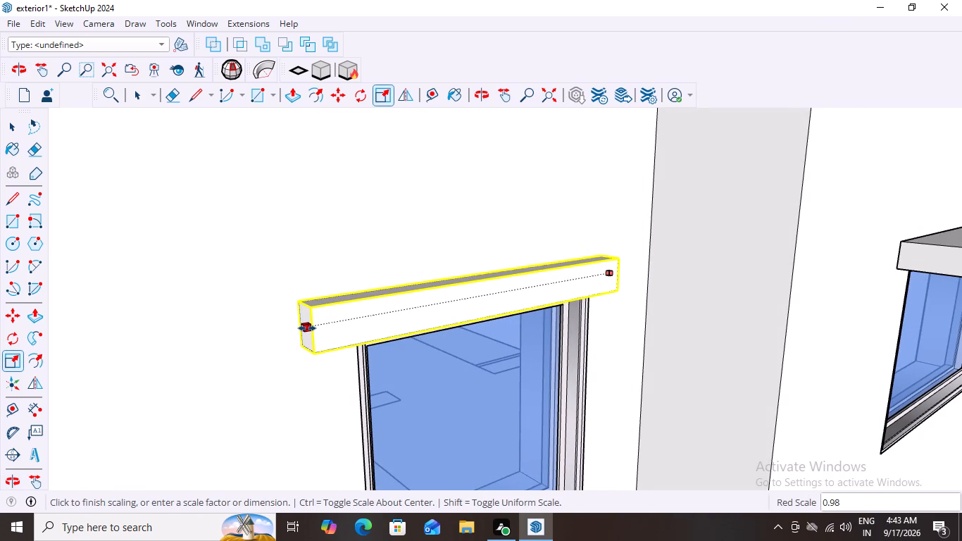
drag(307, 328, 320, 328)
middle_drag(407, 233, 257, 218)
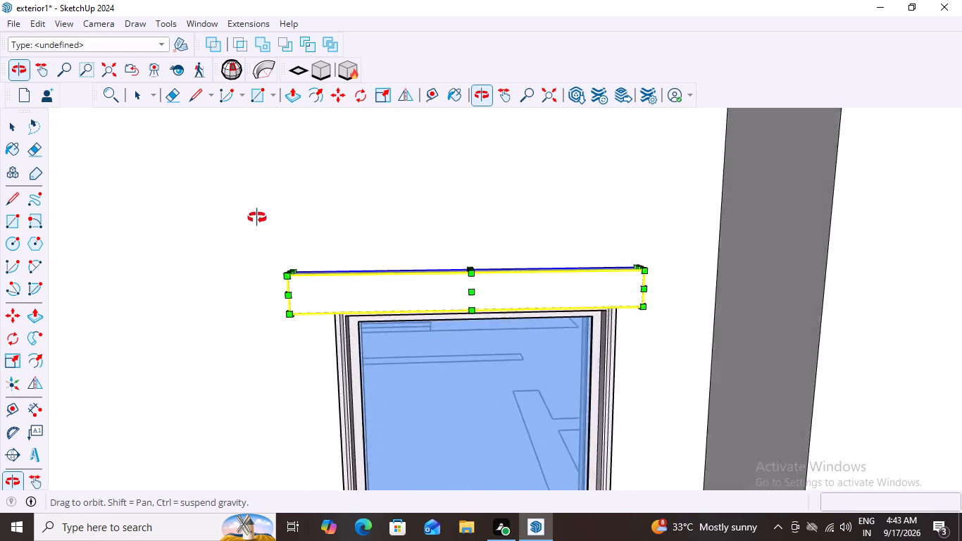
middle_drag(257, 218, 244, 213)
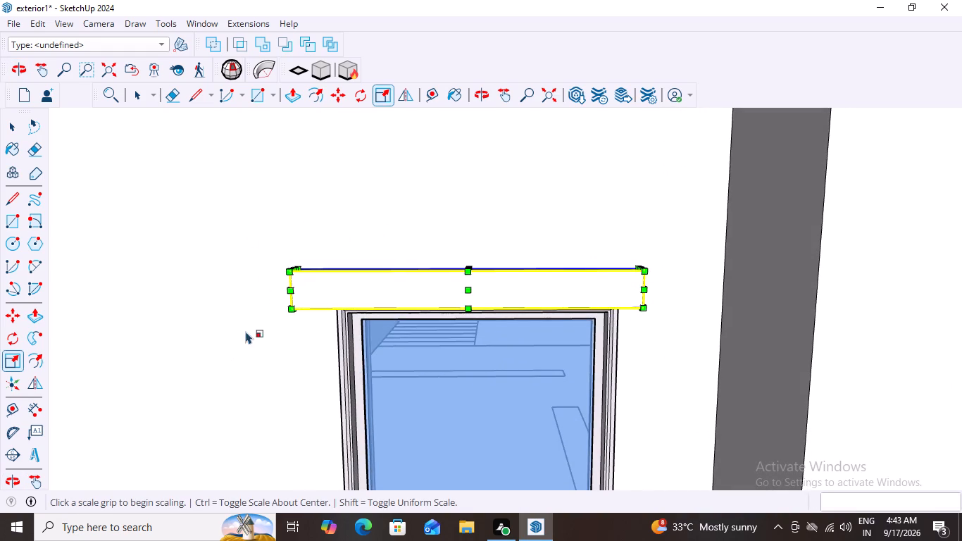
middle_drag(246, 331, 437, 349)
scroll(301, 352, up, 3)
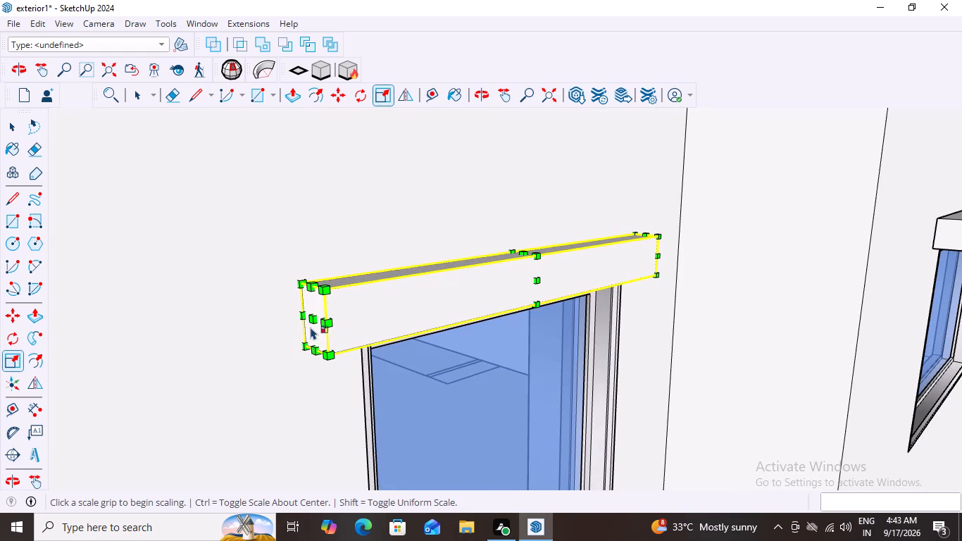
drag(311, 323, 324, 321)
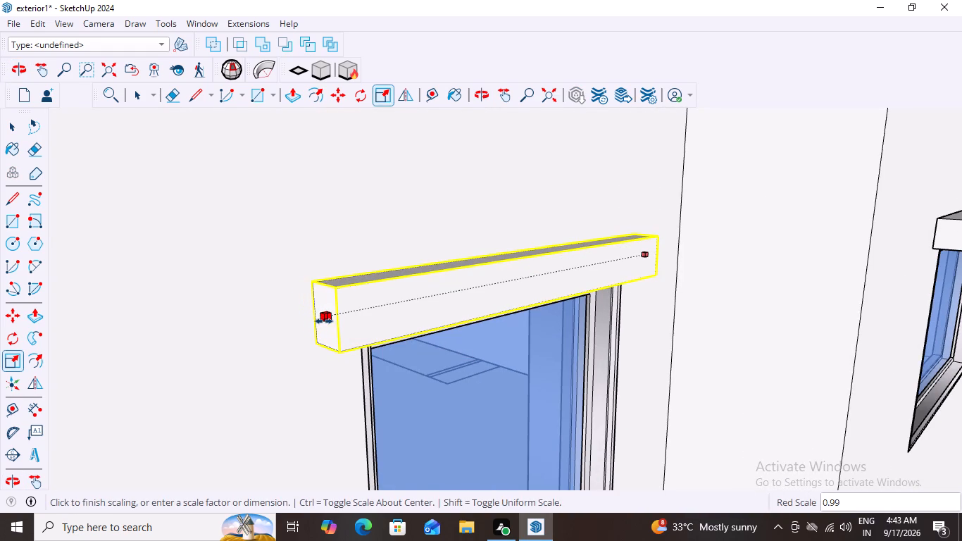
drag(324, 321, 326, 321)
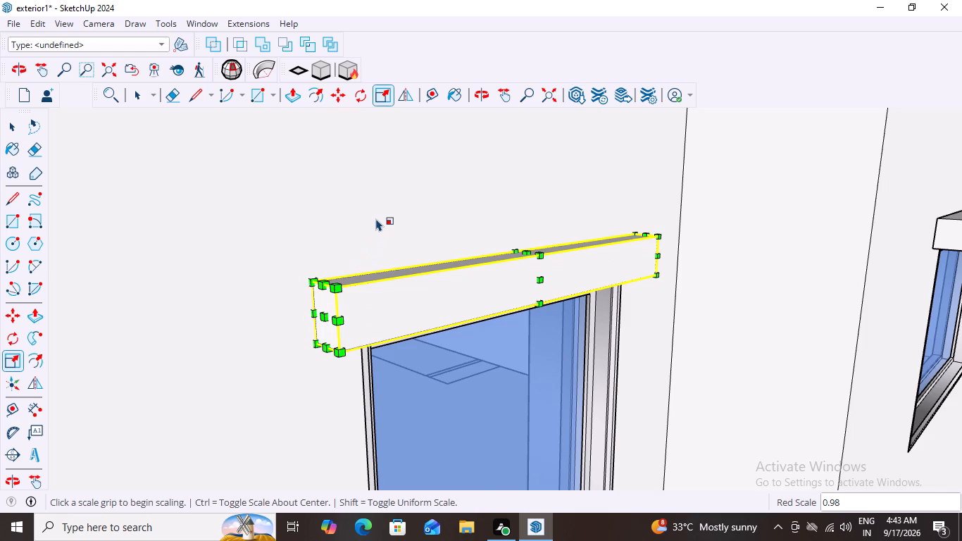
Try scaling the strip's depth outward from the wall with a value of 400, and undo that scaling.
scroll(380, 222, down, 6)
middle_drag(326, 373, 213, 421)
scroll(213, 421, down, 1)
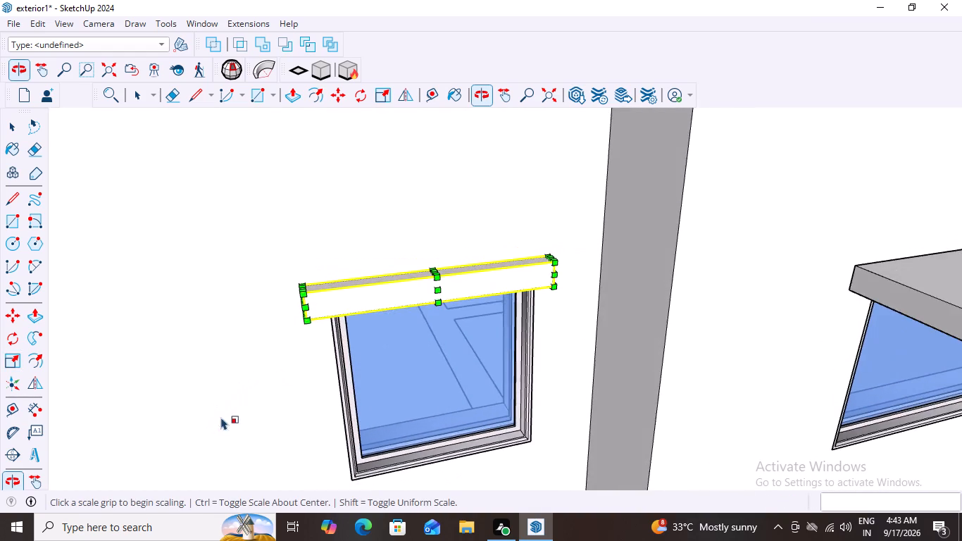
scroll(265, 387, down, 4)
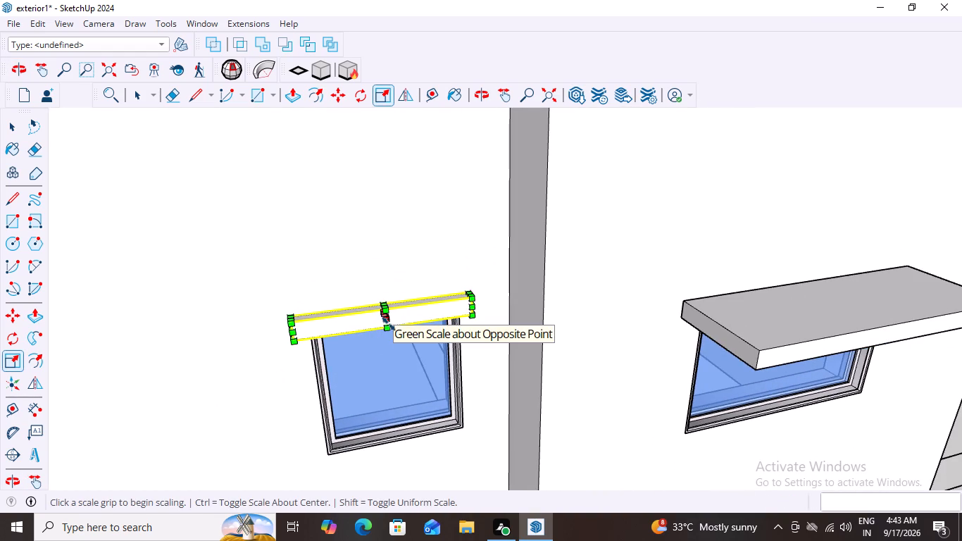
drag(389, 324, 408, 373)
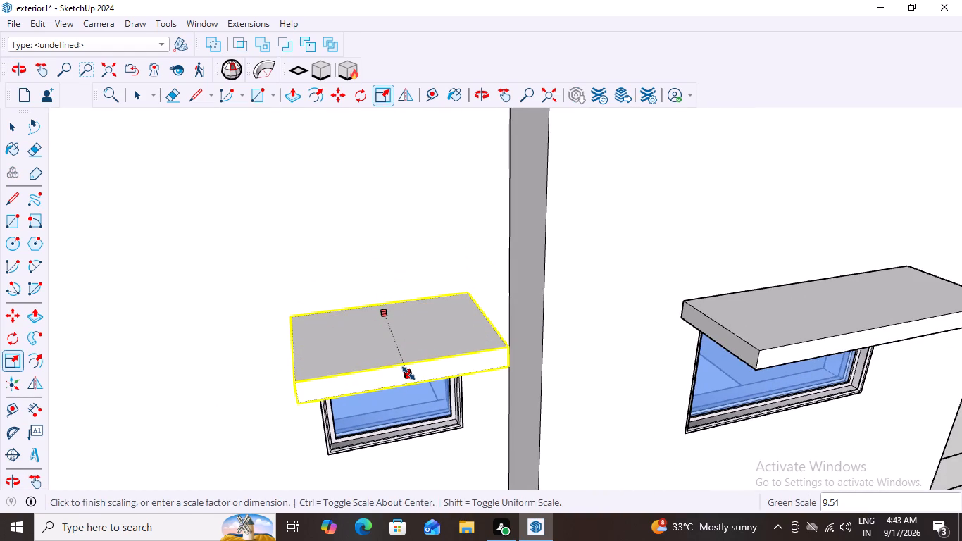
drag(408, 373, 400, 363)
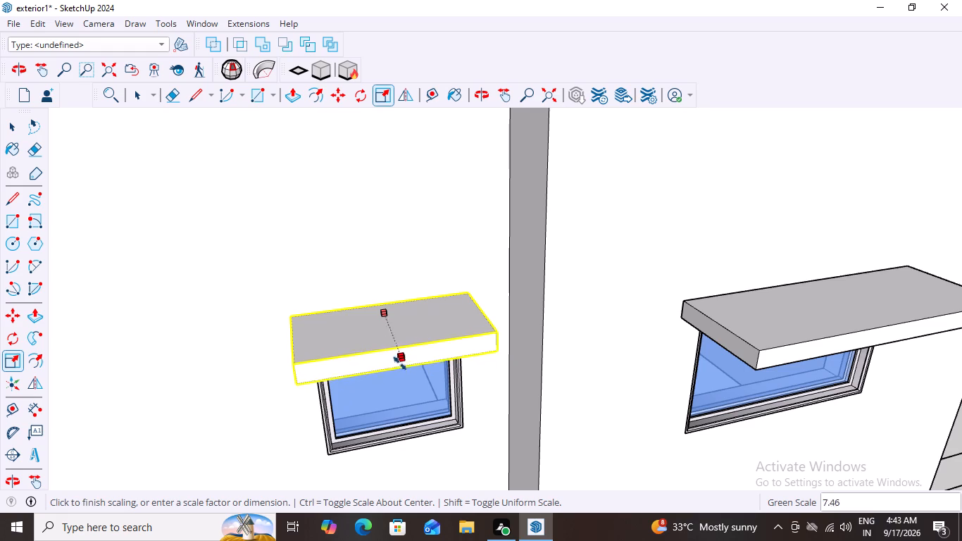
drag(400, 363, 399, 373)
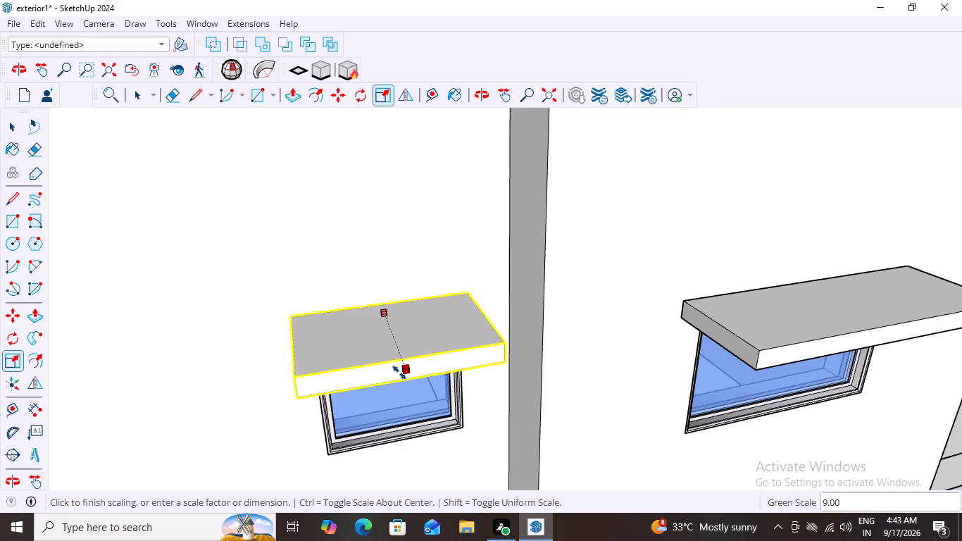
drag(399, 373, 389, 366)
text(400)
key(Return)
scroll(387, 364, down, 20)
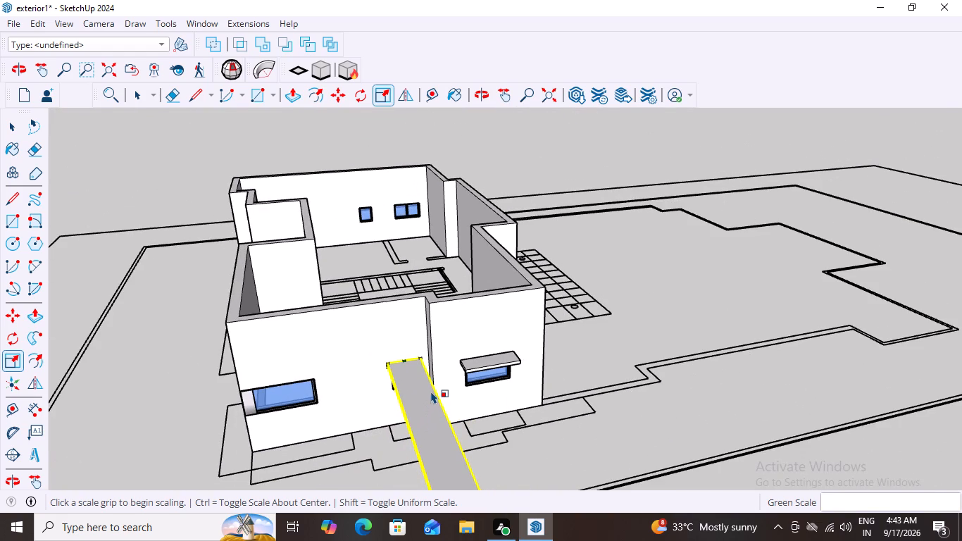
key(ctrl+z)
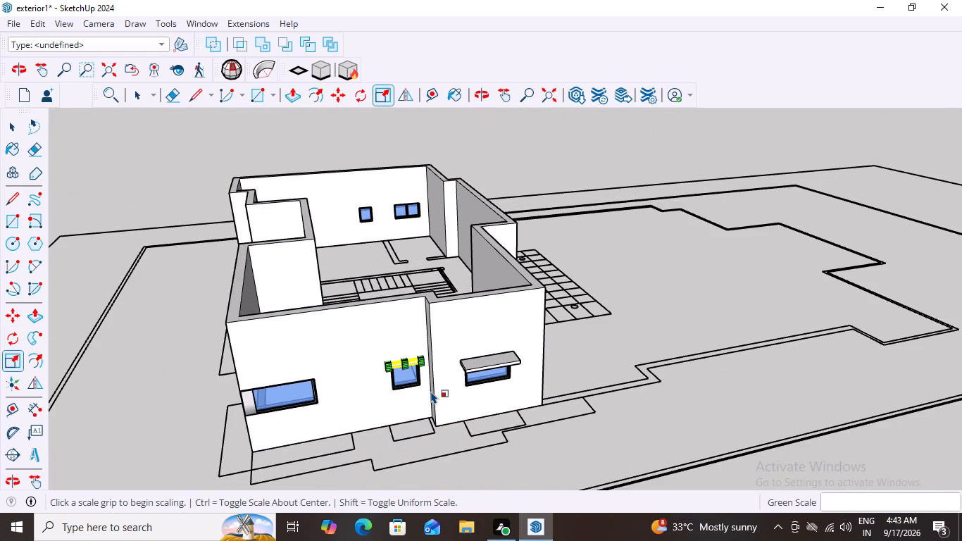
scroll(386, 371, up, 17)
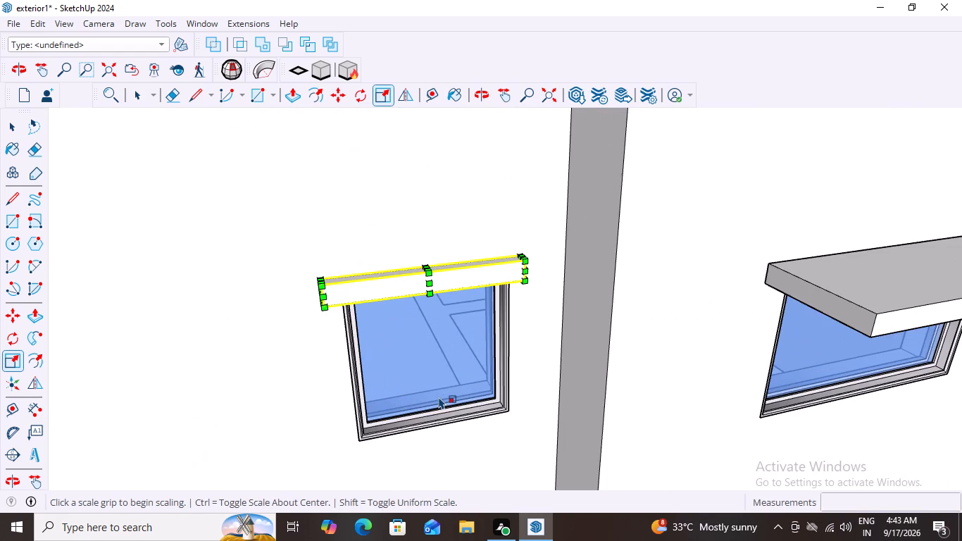
Scale the strip above the smaller window outward from the wall by a factor of about 6.61.
drag(431, 287, 453, 325)
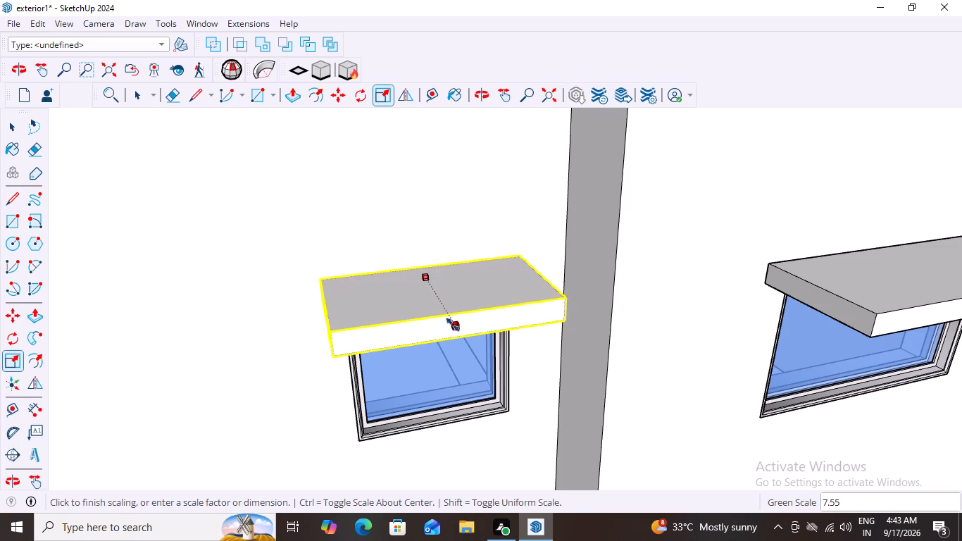
drag(453, 325, 451, 318)
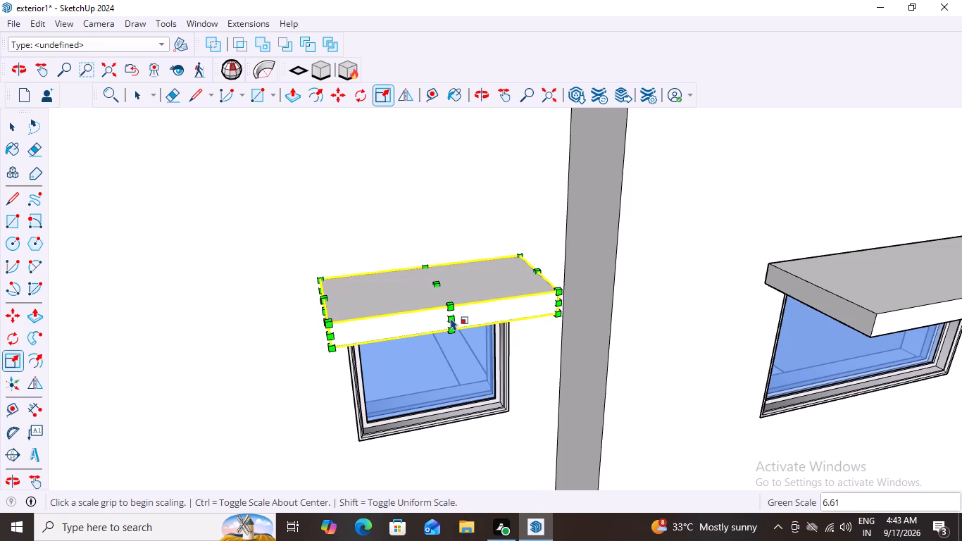
click(451, 318)
key(space)
Push the end face of the smaller window's strip, on the side away from the wall jog, inward about 33 mm.
middle_drag(411, 344, 496, 340)
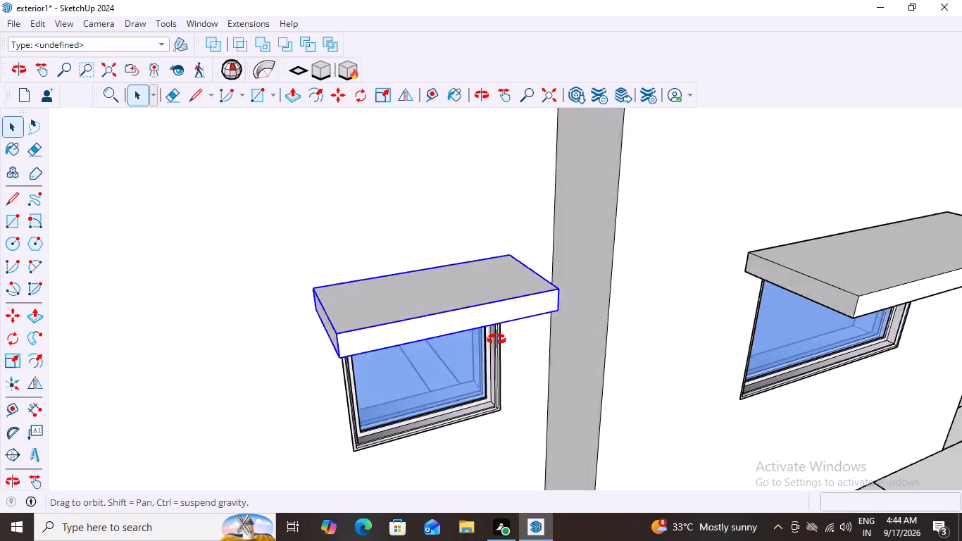
middle_drag(496, 340, 423, 321)
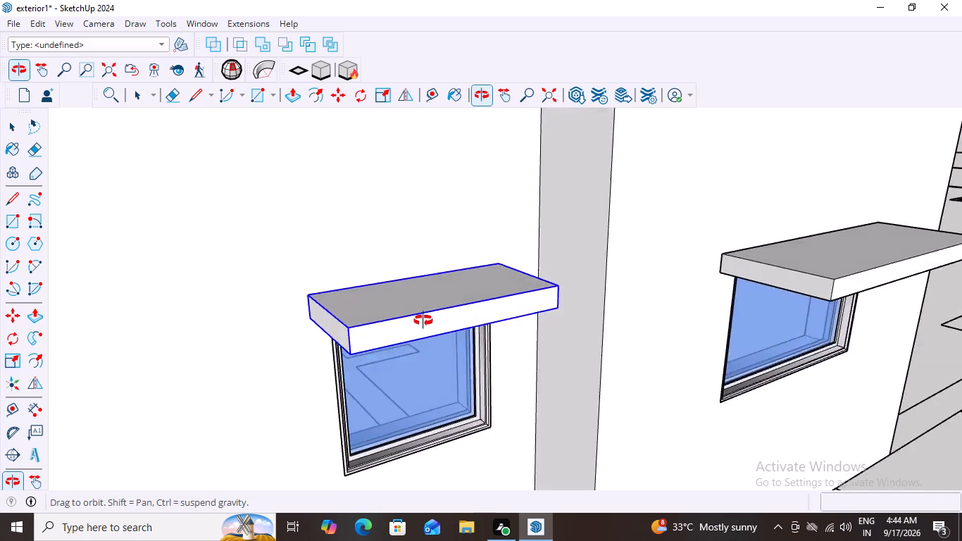
middle_drag(423, 321, 314, 306)
scroll(314, 306, down, 9)
middle_drag(362, 344, 454, 352)
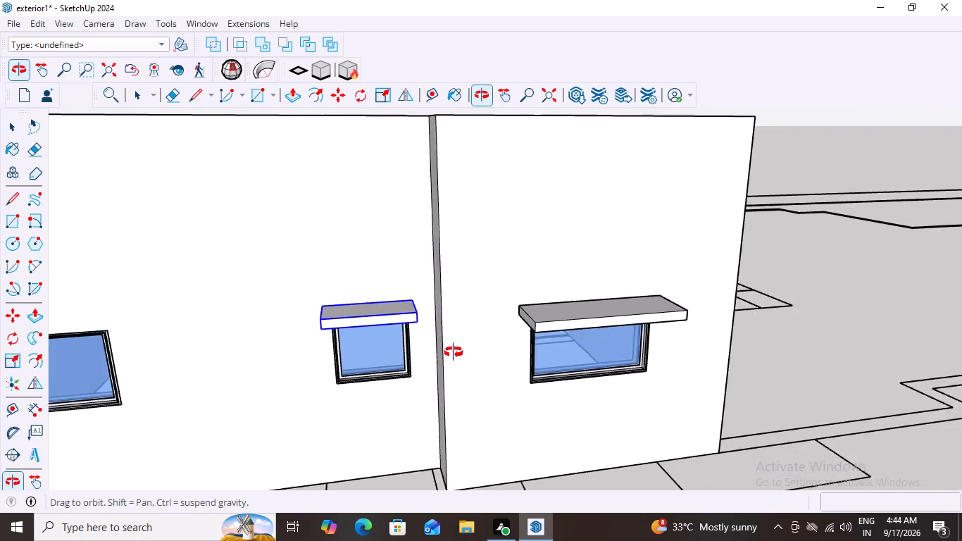
middle_drag(454, 352, 476, 349)
middle_drag(368, 356, 369, 182)
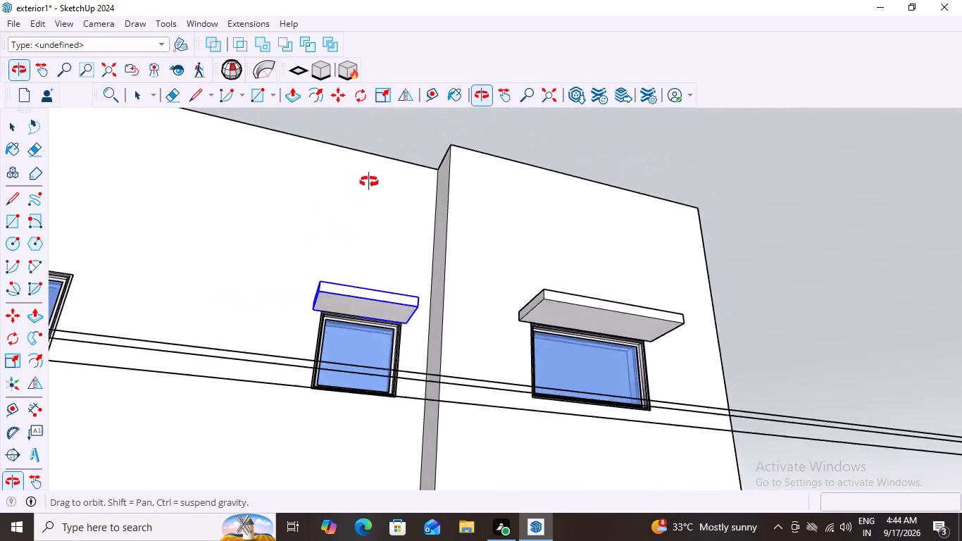
middle_drag(369, 182, 357, 390)
scroll(344, 396, down, 2)
middle_drag(312, 392, 403, 390)
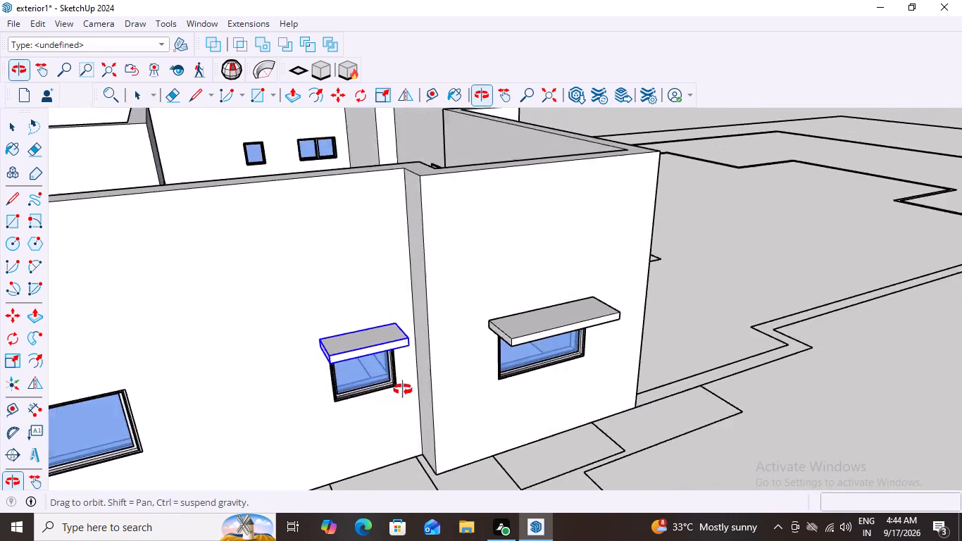
middle_drag(403, 390, 451, 383)
scroll(335, 412, up, 6)
double_click(366, 359)
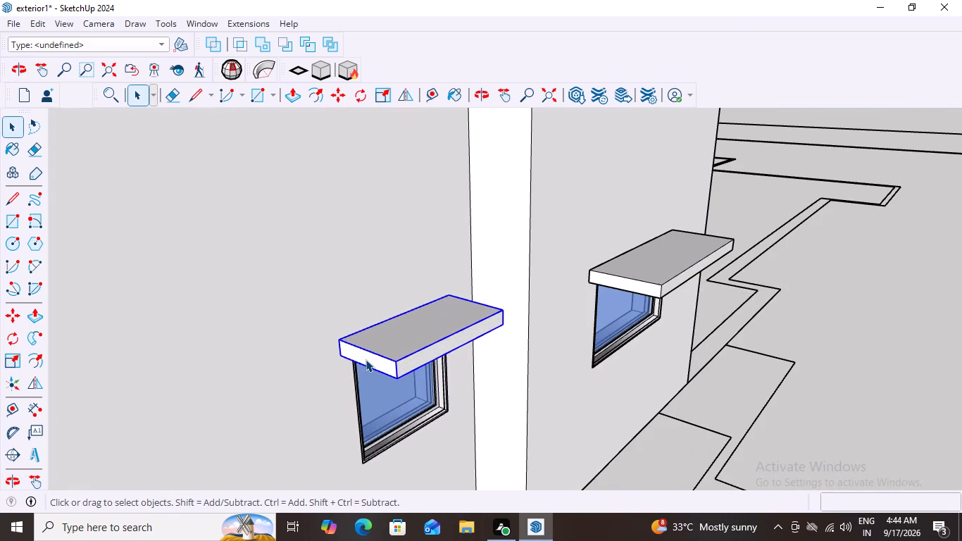
click(366, 359)
double_click(366, 359)
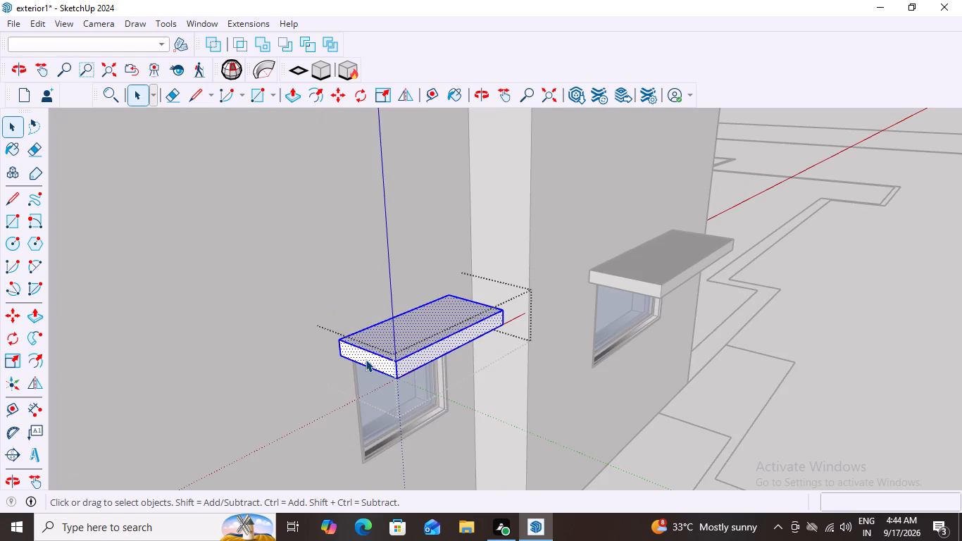
click(366, 359)
click(368, 356)
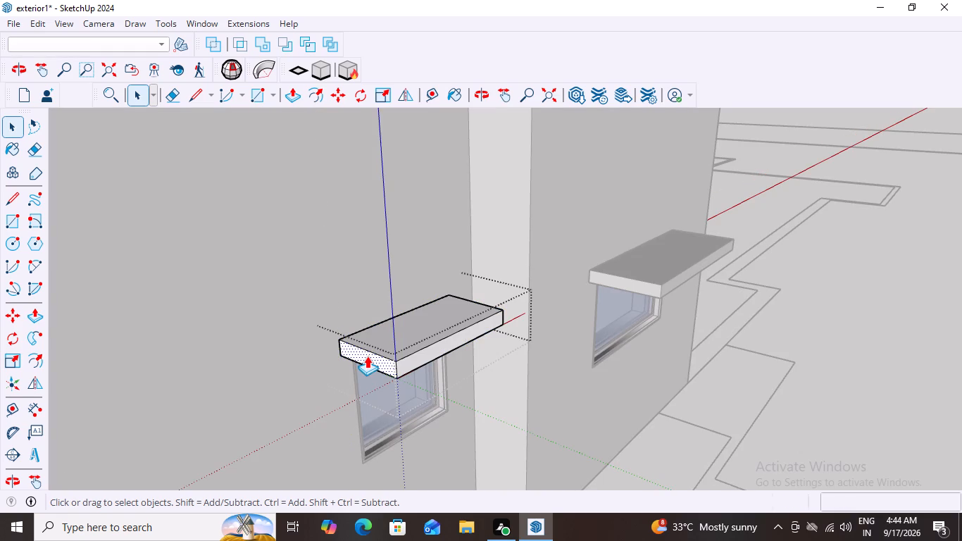
key(p)
click(367, 350)
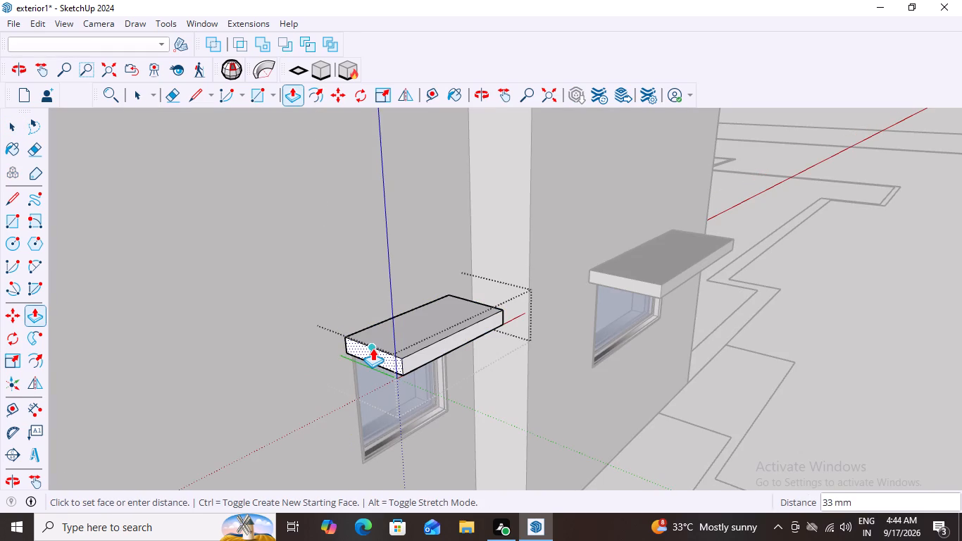
click(373, 348)
key(space)
click(282, 346)
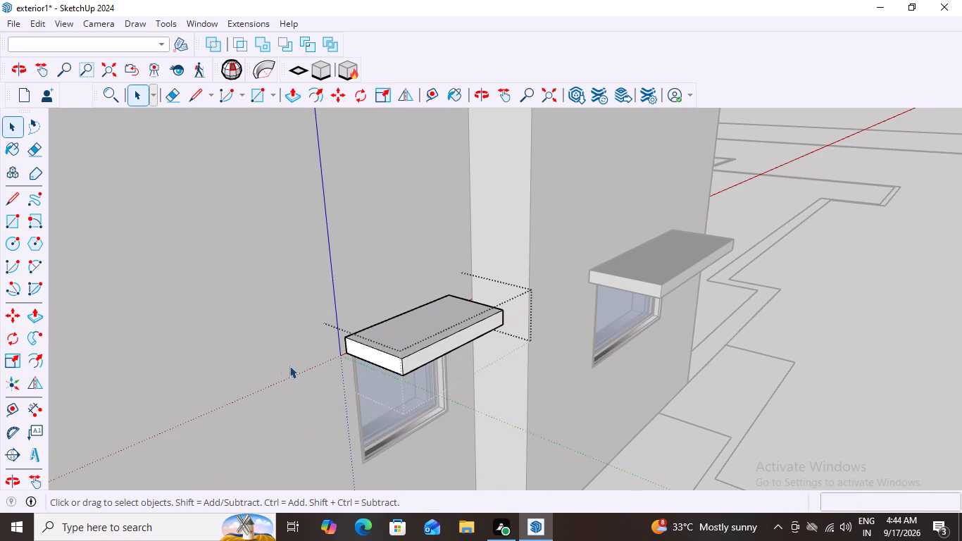
Close the strip's group and examine both window strips against the walls and ground outlines from several angles.
middle_drag(387, 370, 210, 275)
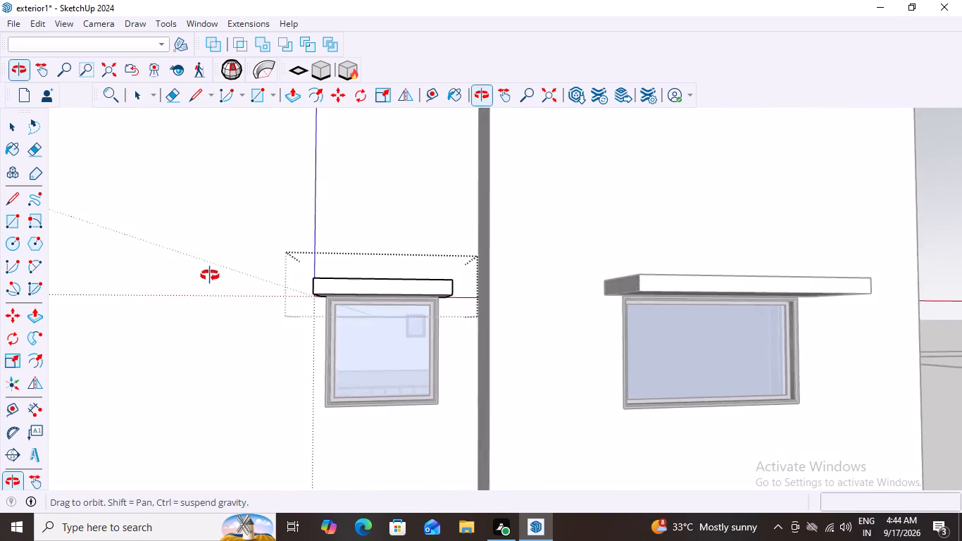
middle_drag(210, 275, 246, 361)
scroll(247, 363, down, 1)
scroll(315, 376, down, 7)
middle_drag(342, 390, 382, 410)
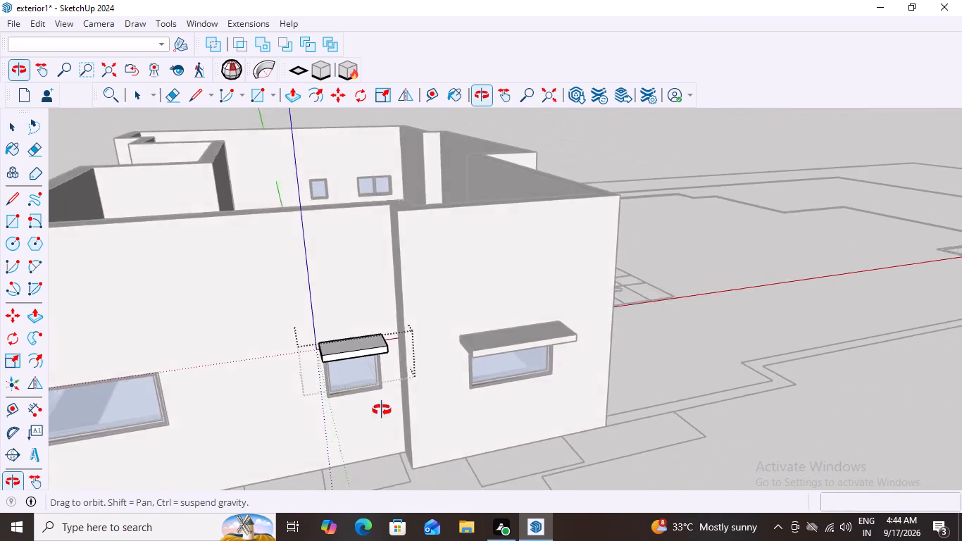
middle_drag(382, 410, 380, 404)
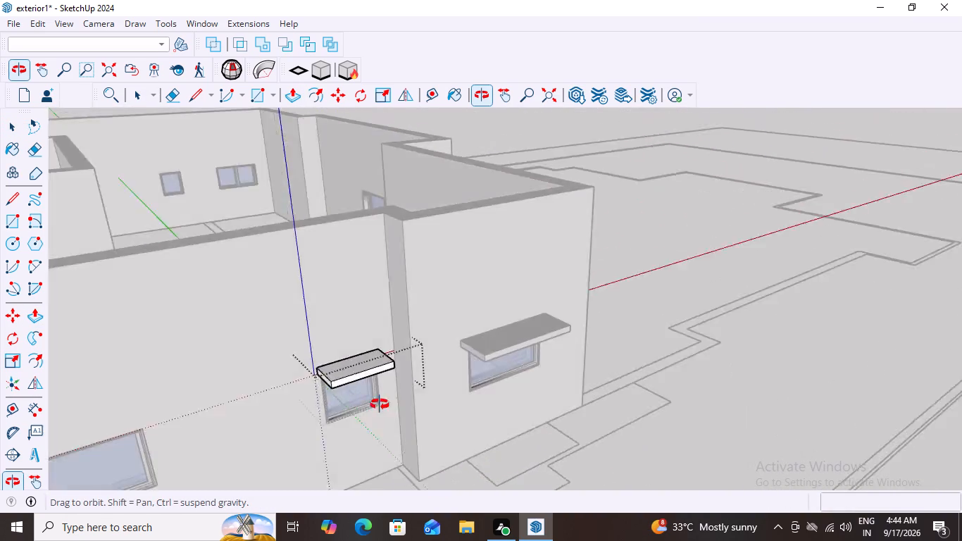
middle_drag(380, 404, 260, 370)
double_click(672, 209)
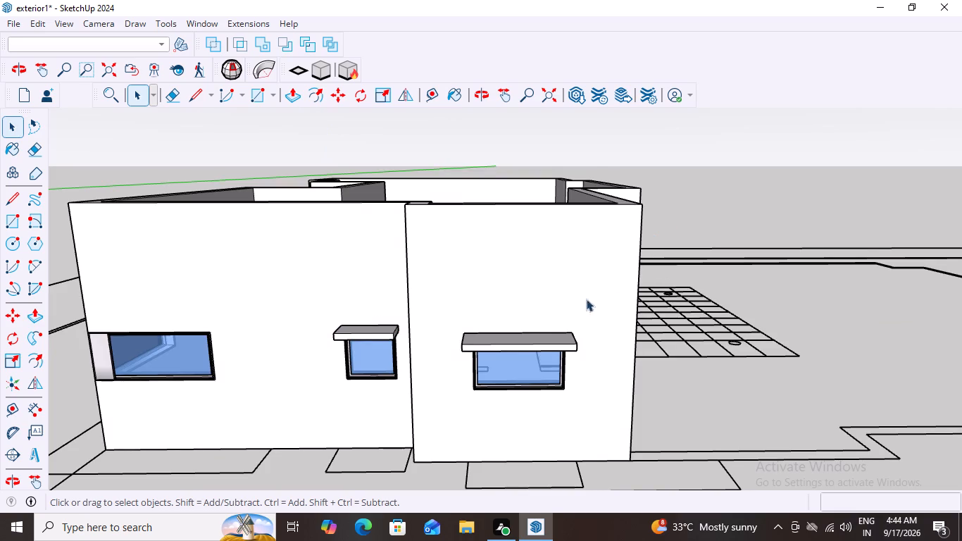
middle_drag(329, 383, 427, 385)
scroll(396, 387, down, 3)
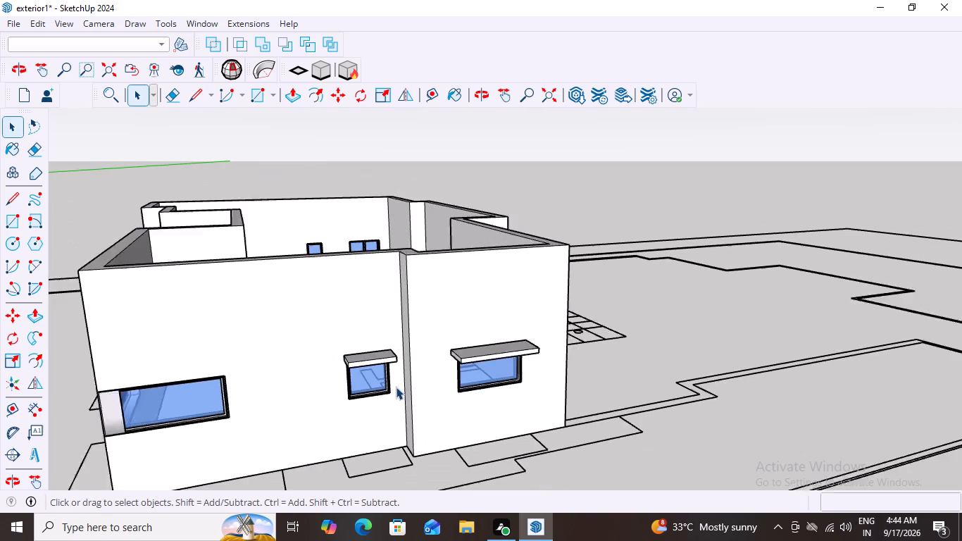
scroll(396, 387, down, 4)
scroll(277, 411, down, 3)
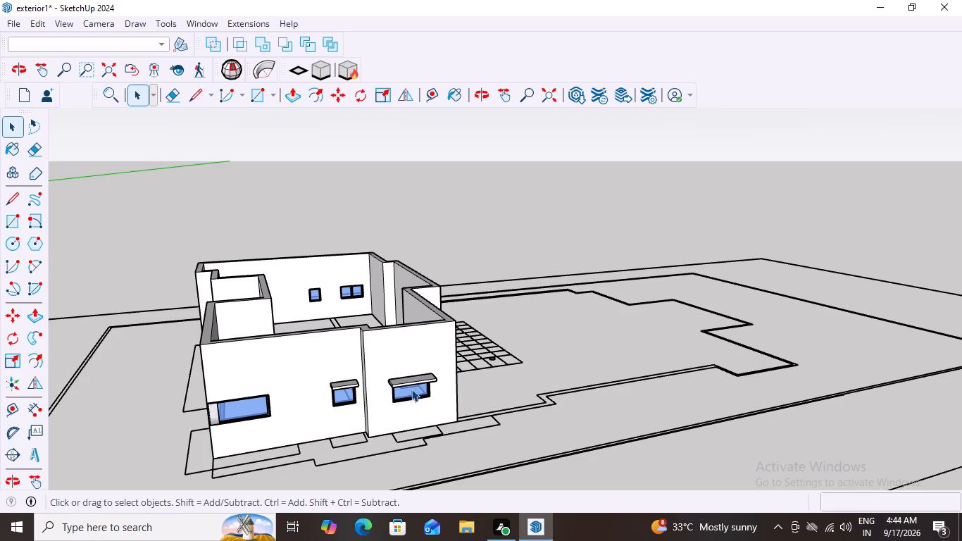
scroll(411, 389, up, 6)
middle_drag(406, 435, 343, 393)
scroll(343, 401, down, 7)
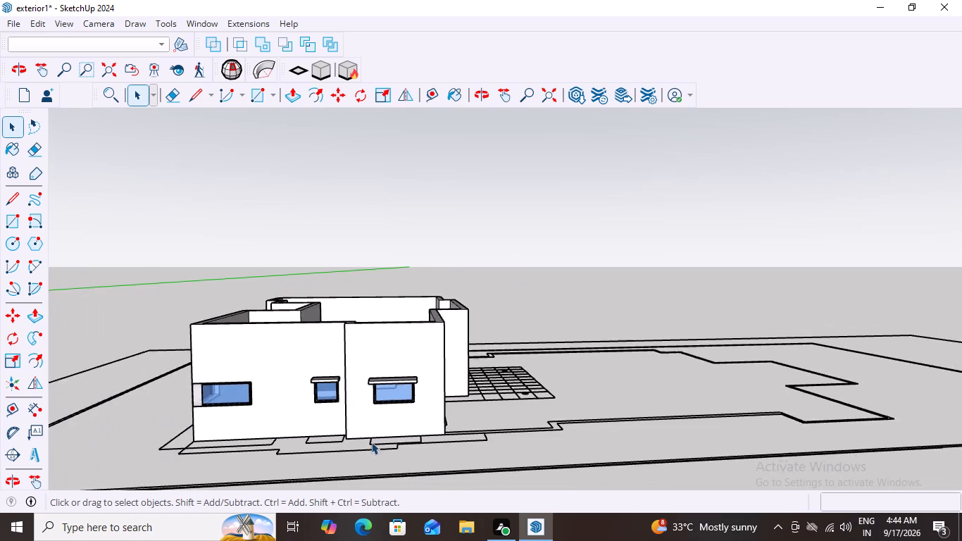
scroll(356, 382, up, 7)
middle_drag(375, 442, 444, 518)
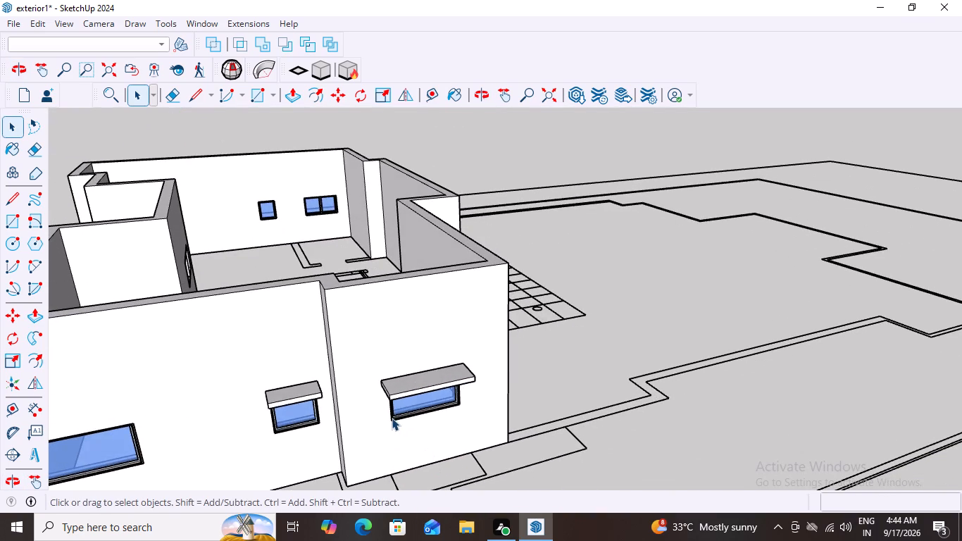
scroll(392, 418, up, 6)
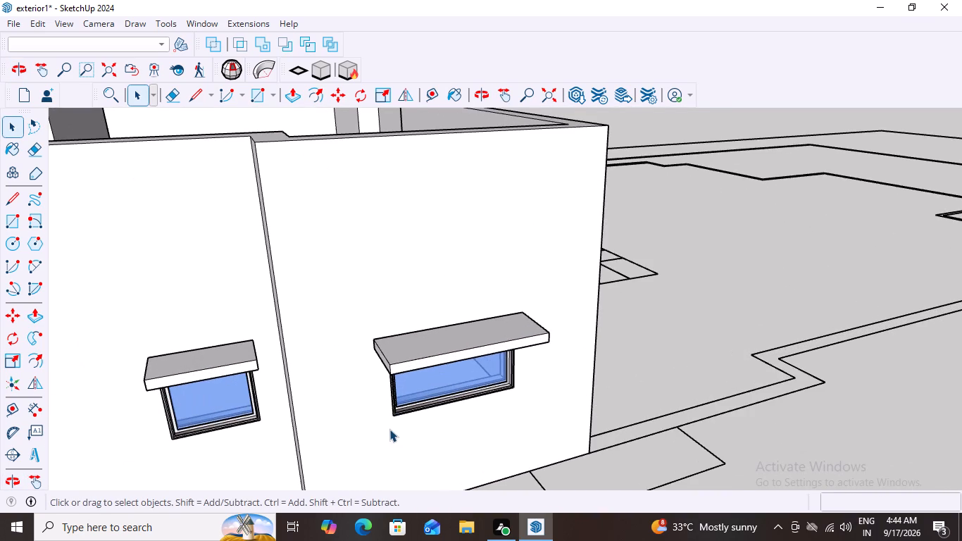
Copy the strip above the wider window about 4523 mm along the wall, placing its lower rear corner on the corner window's top outer corner.
click(430, 351)
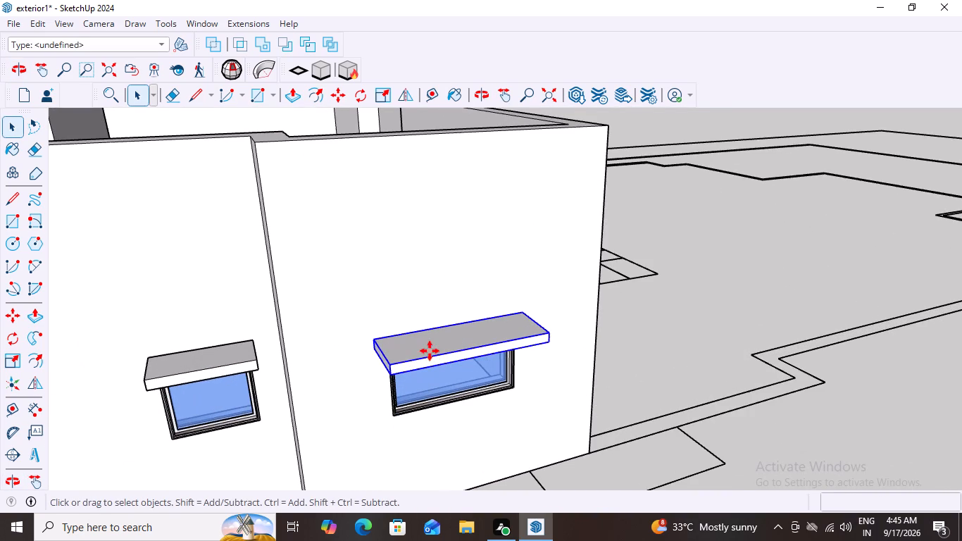
key(m)
scroll(376, 414, up, 5)
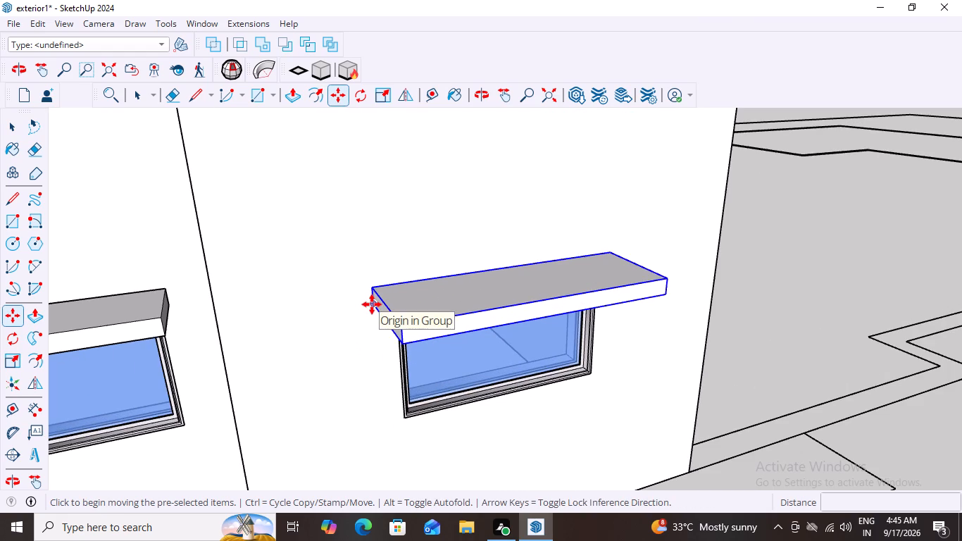
click(372, 304)
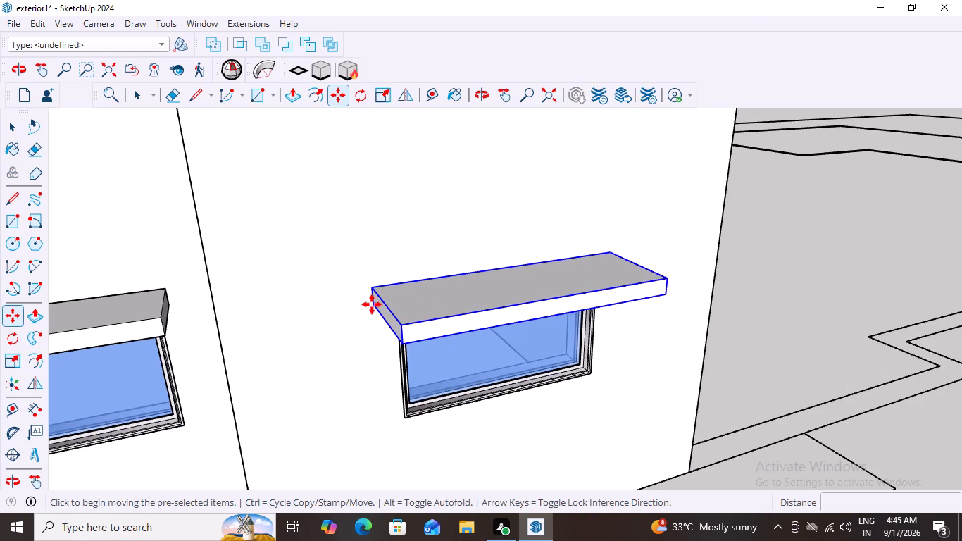
scroll(339, 345, down, 17)
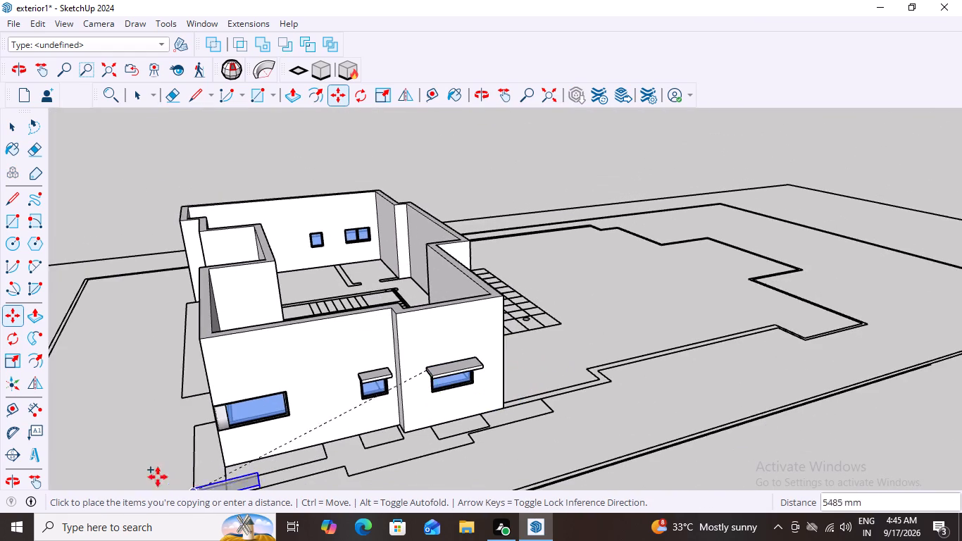
scroll(225, 430, up, 20)
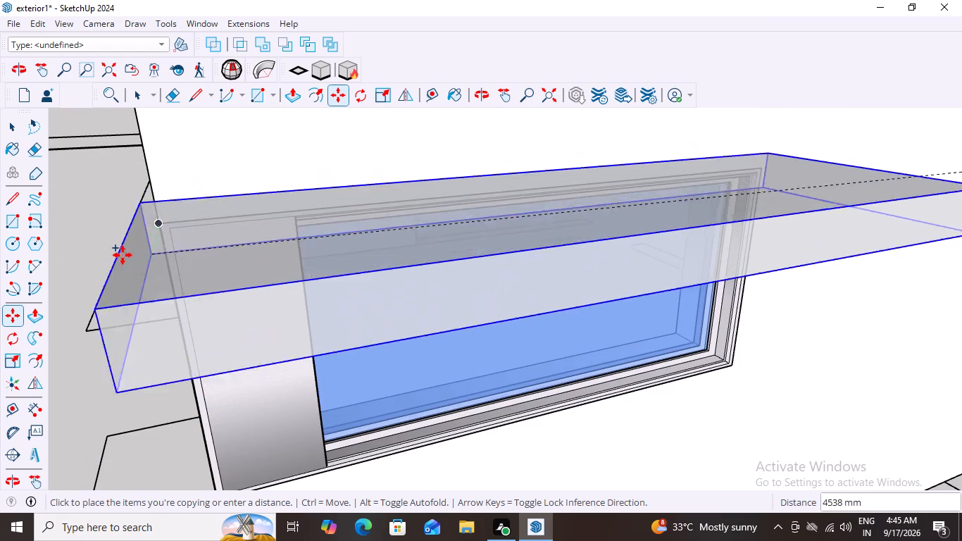
middle_drag(117, 258, 244, 279)
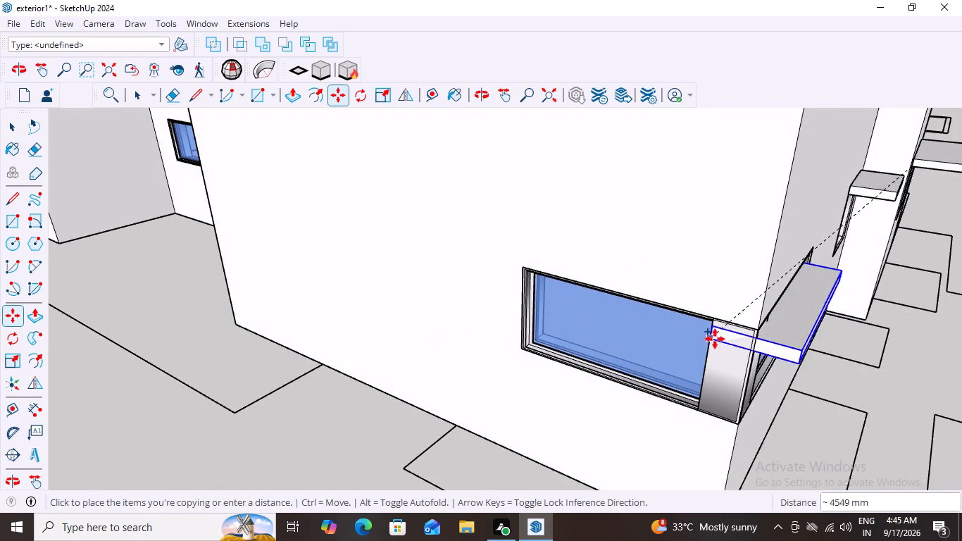
scroll(767, 352, up, 11)
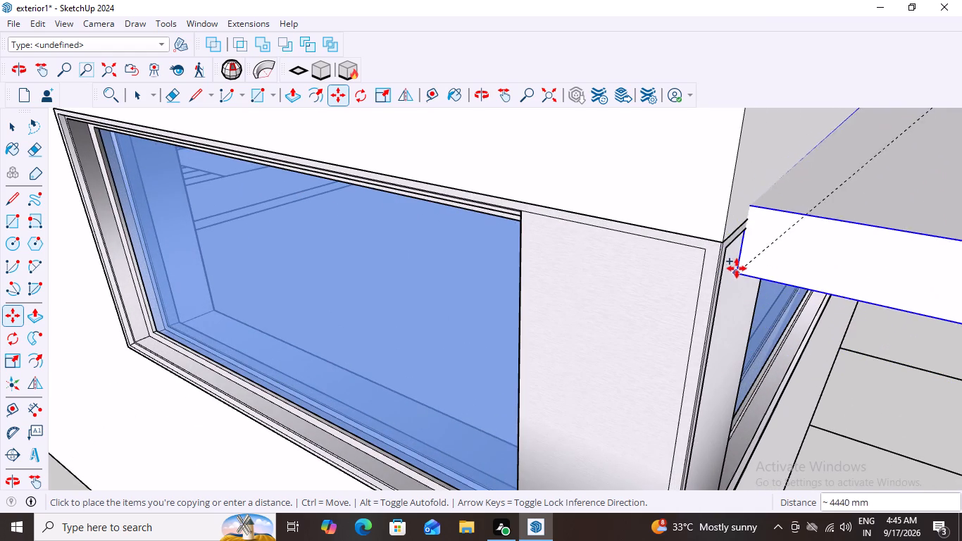
click(725, 243)
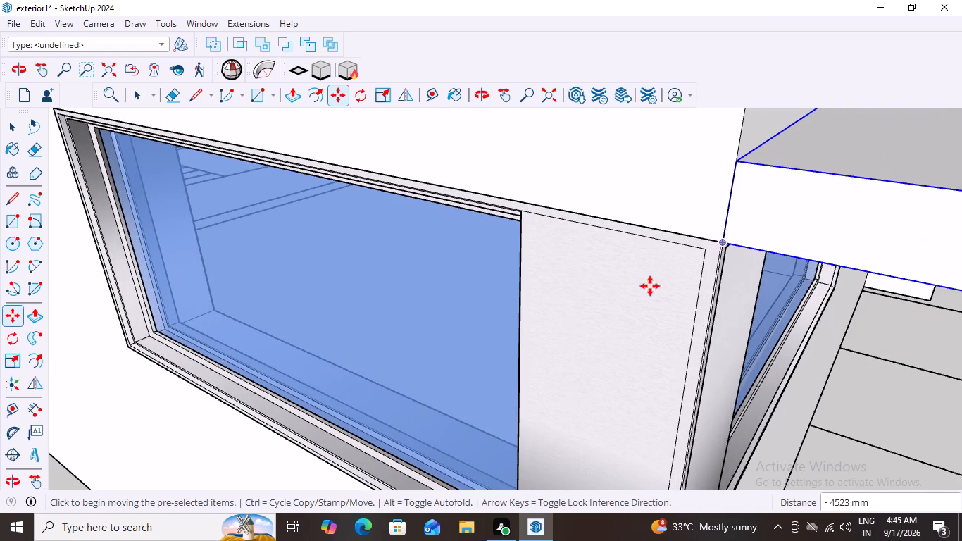
Extend the corner window's strip about 271 mm along the wall by pulling its end face away from the building corner.
scroll(275, 288, down, 9)
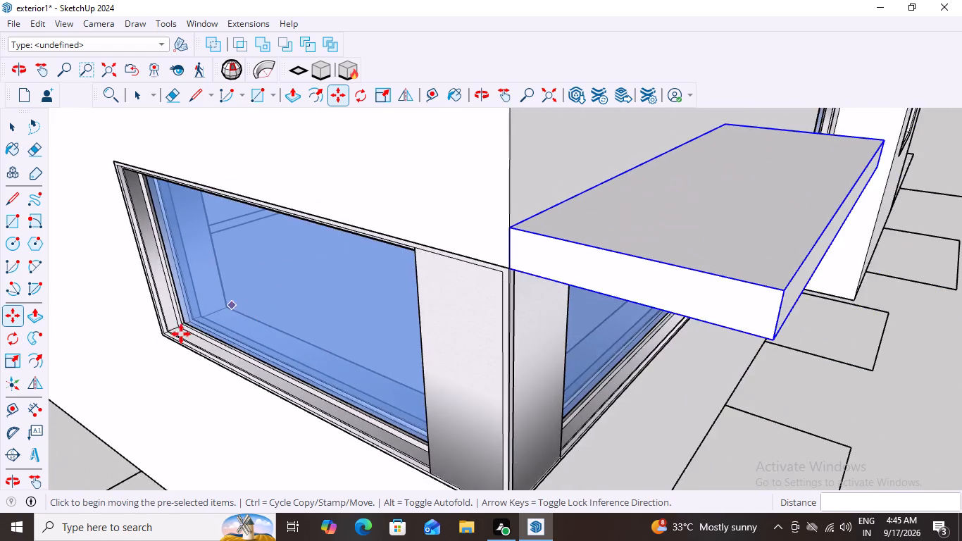
scroll(181, 334, down, 7)
middle_drag(456, 334, 237, 351)
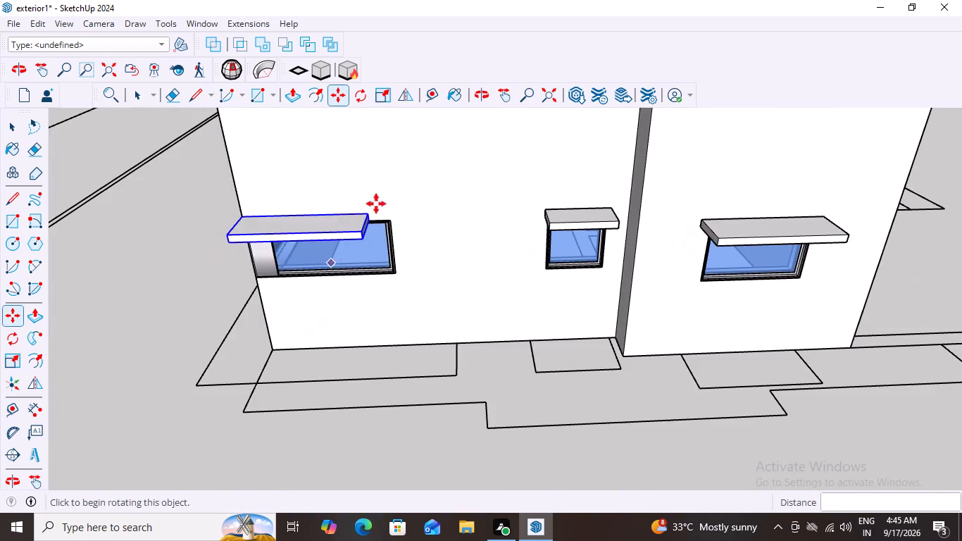
scroll(401, 223, up, 6)
key(space)
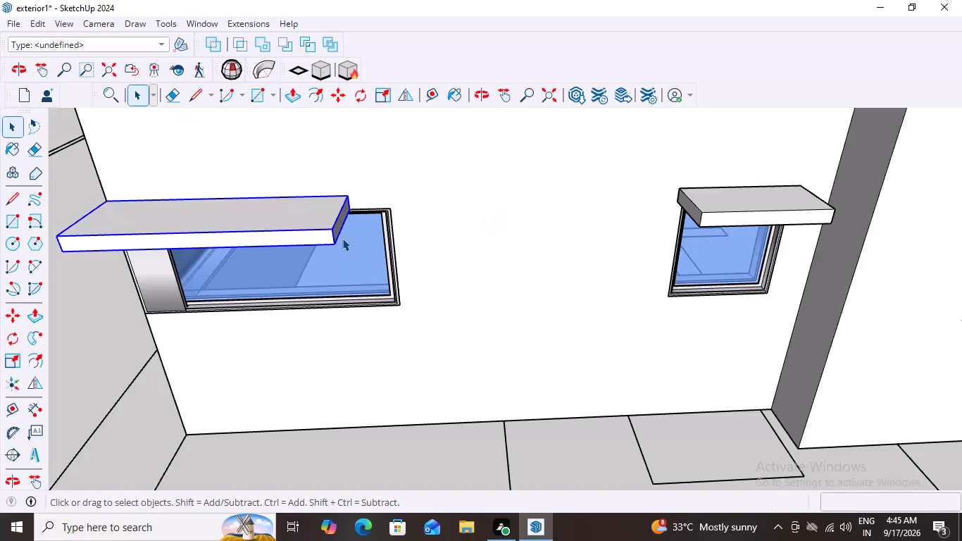
scroll(334, 230, up, 6)
middle_drag(351, 243, 311, 258)
double_click(351, 198)
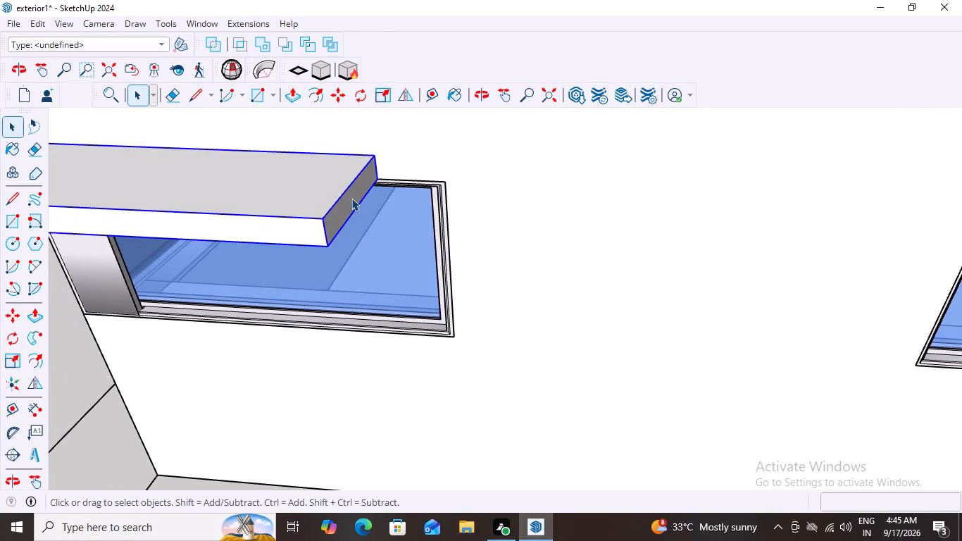
click(351, 198)
click(351, 198)
click(354, 203)
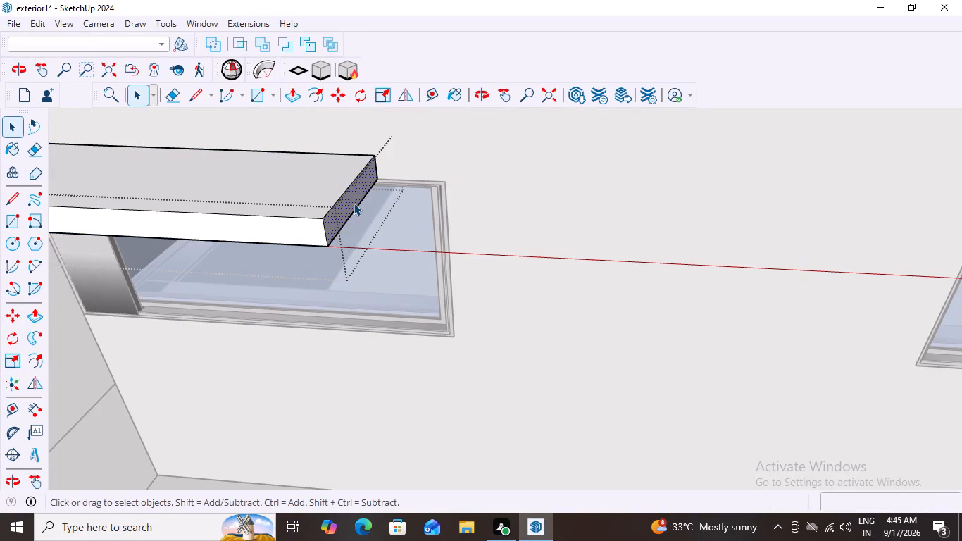
key(p)
click(353, 193)
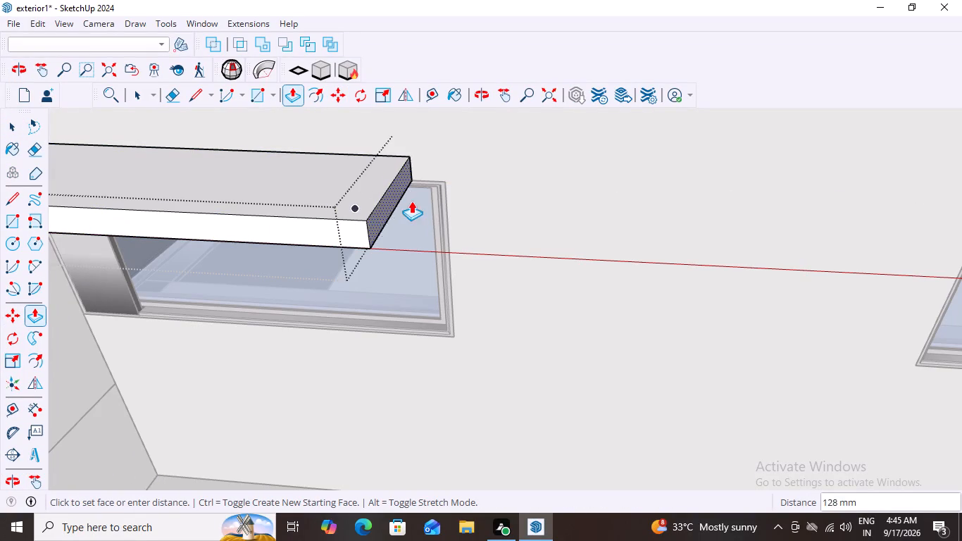
middle_drag(463, 199, 537, 66)
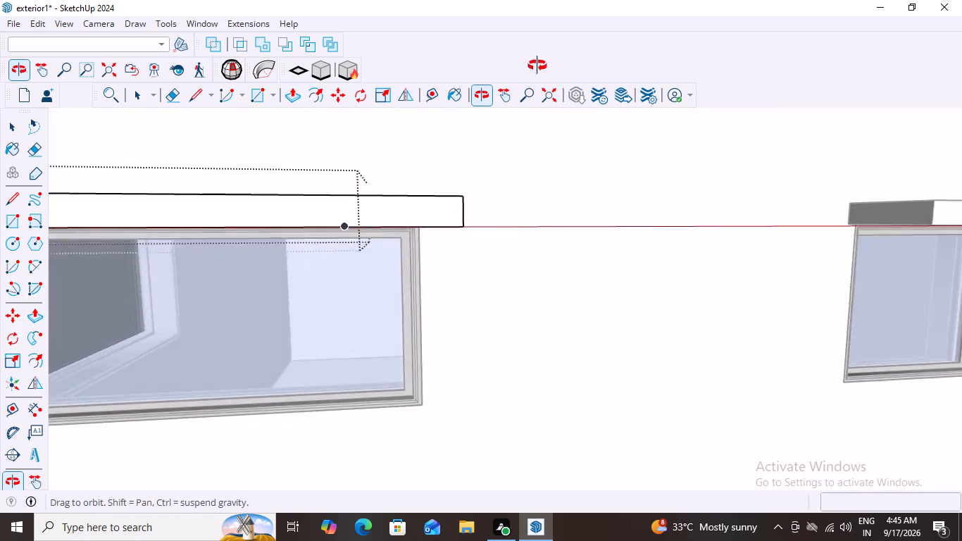
middle_drag(537, 66, 542, 36)
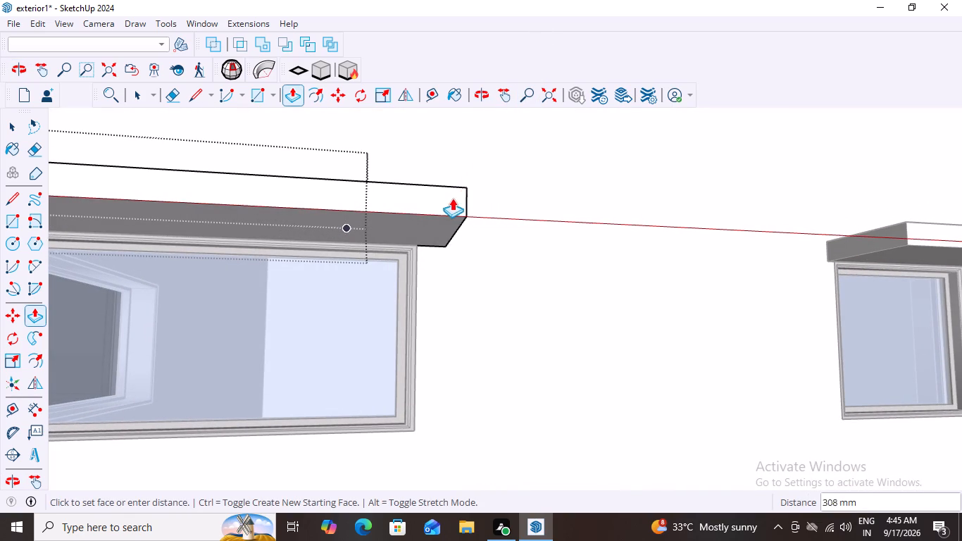
click(442, 203)
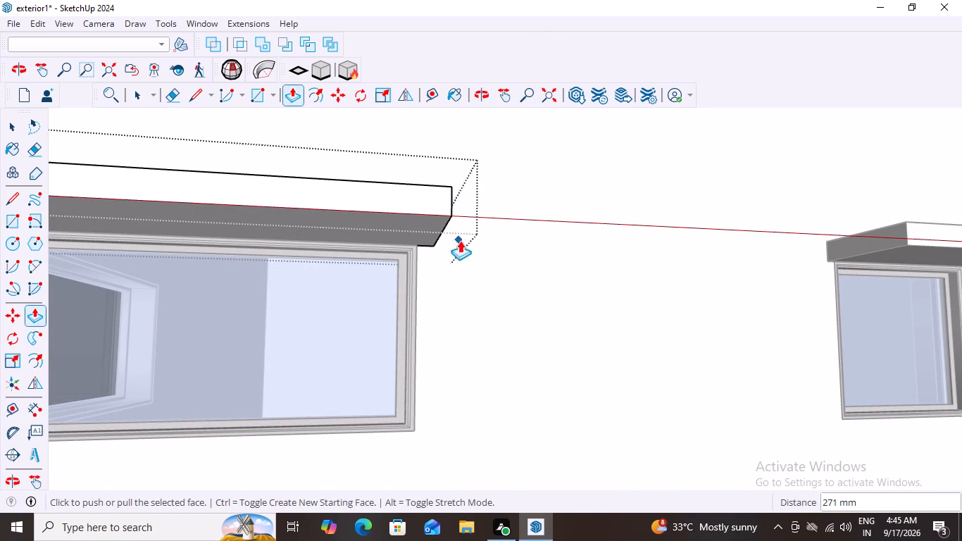
Pull the strip's other end face about 87 mm outward past the building corner.
scroll(460, 241, down, 10)
scroll(306, 347, down, 1)
middle_drag(243, 306, 456, 363)
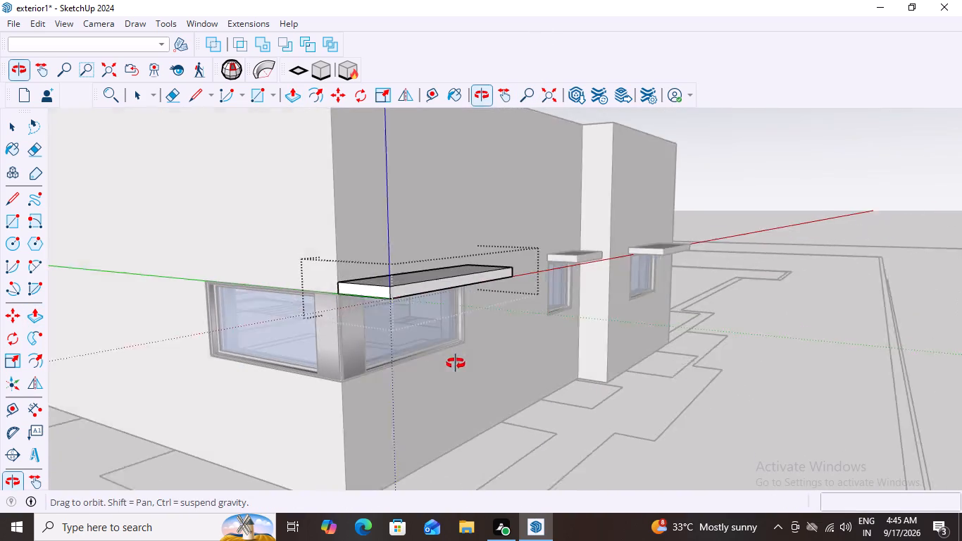
middle_drag(456, 363, 456, 363)
scroll(344, 333, up, 3)
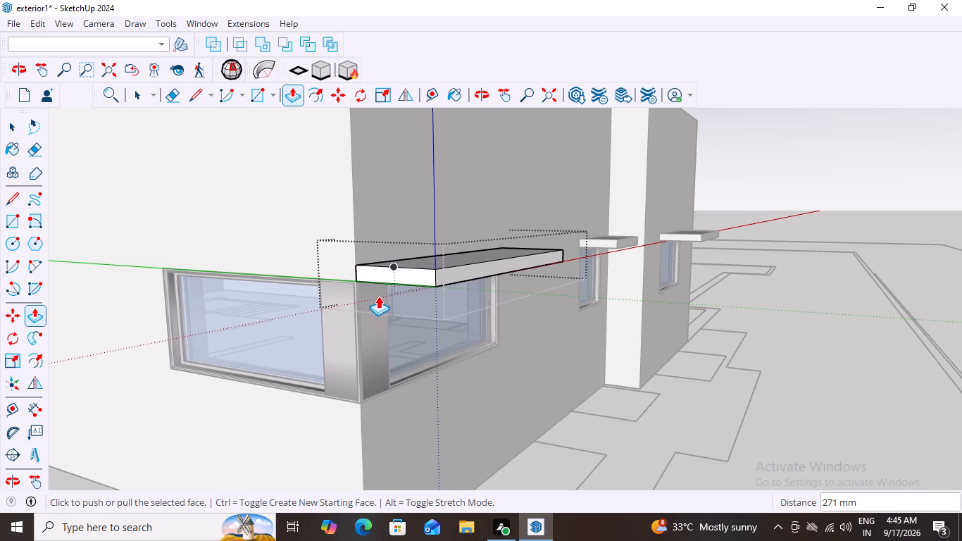
key(space)
click(401, 273)
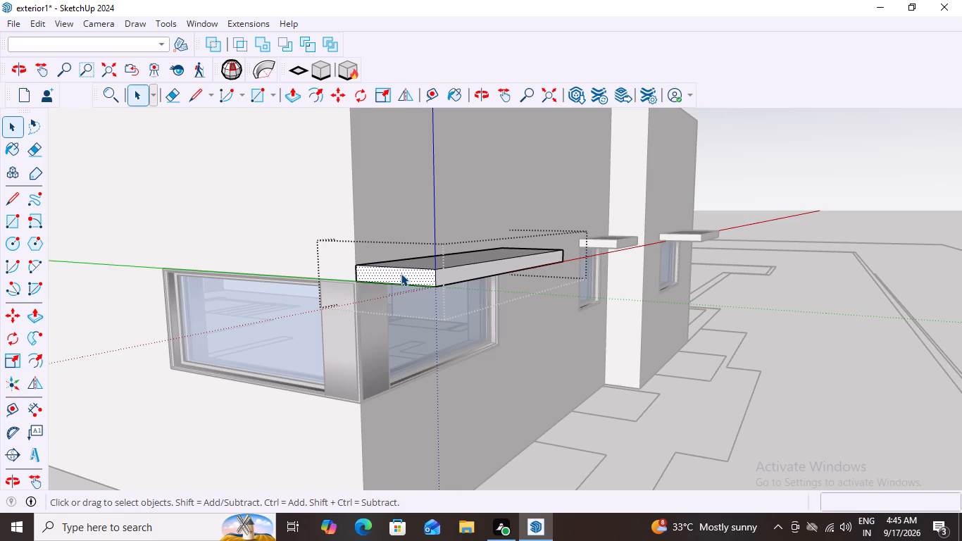
key(p)
click(408, 267)
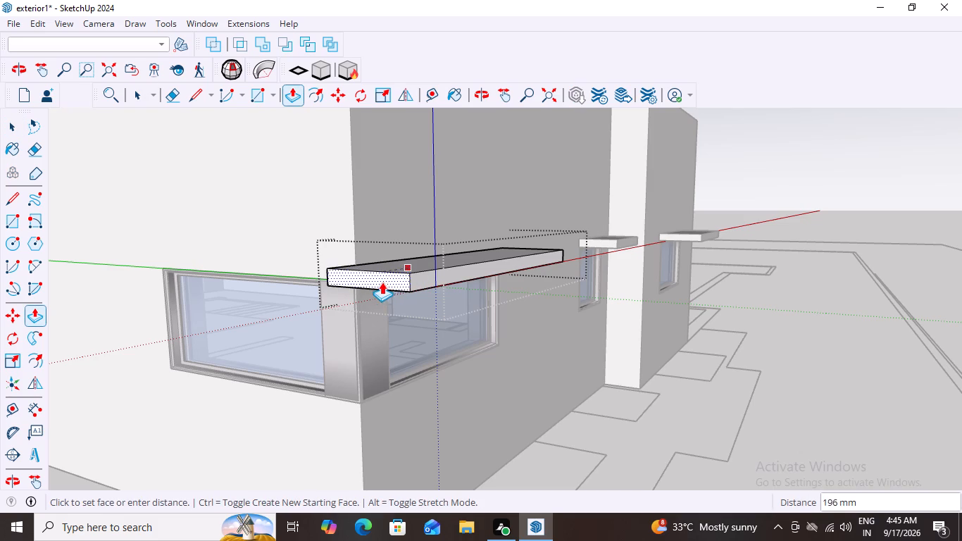
middle_drag(394, 281, 277, 303)
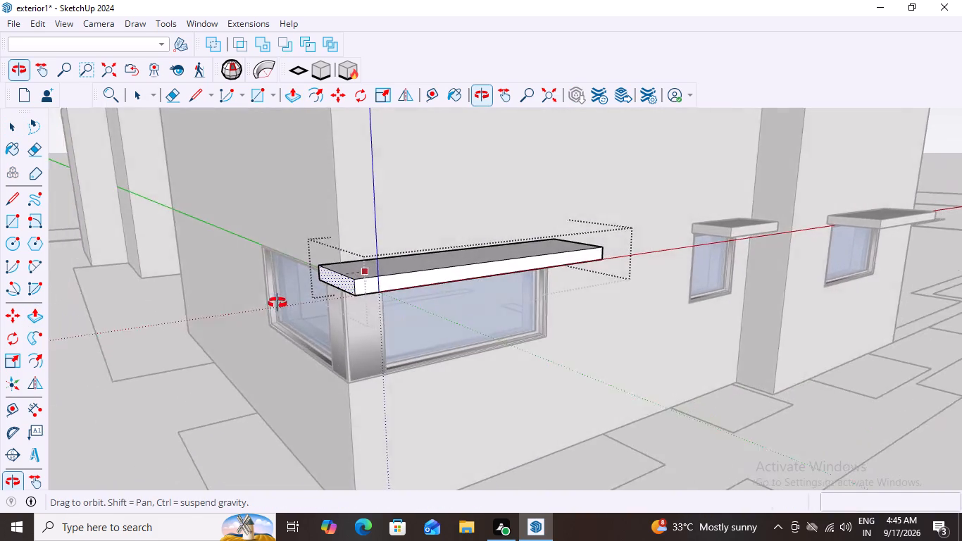
middle_drag(277, 303, 182, 239)
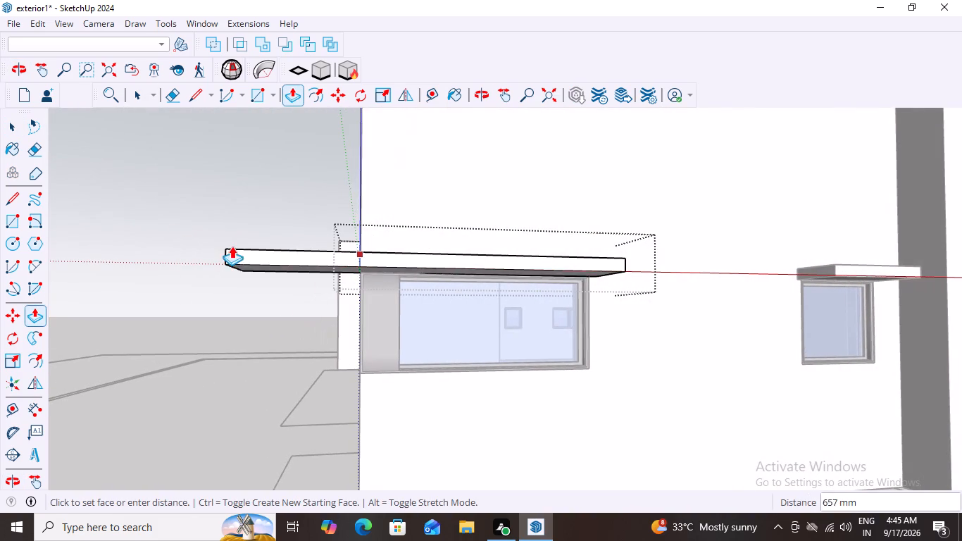
click(344, 285)
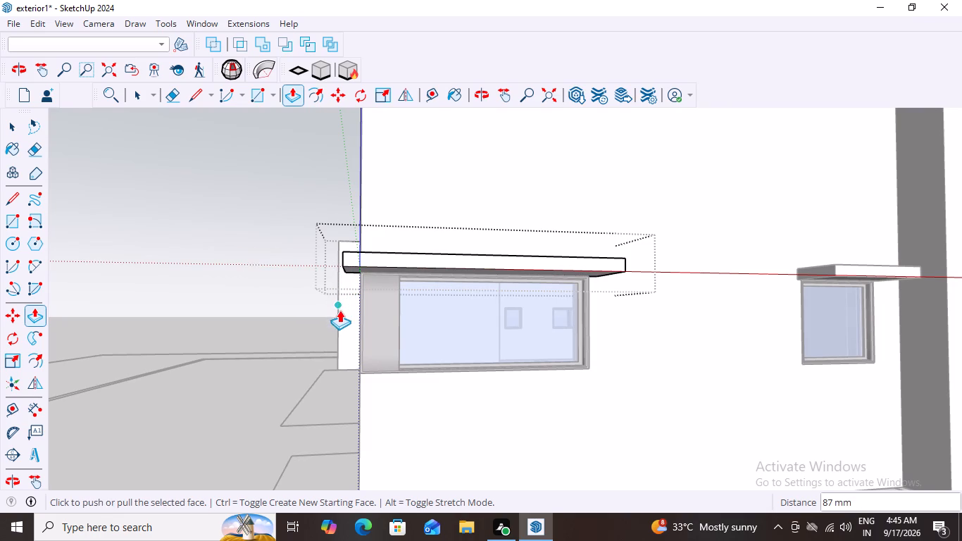
key(space)
Close the strip's group and examine the three window strips and the house's ground outlines from several angles.
scroll(339, 311, down, 5)
middle_drag(304, 323, 511, 397)
scroll(304, 325, down, 1)
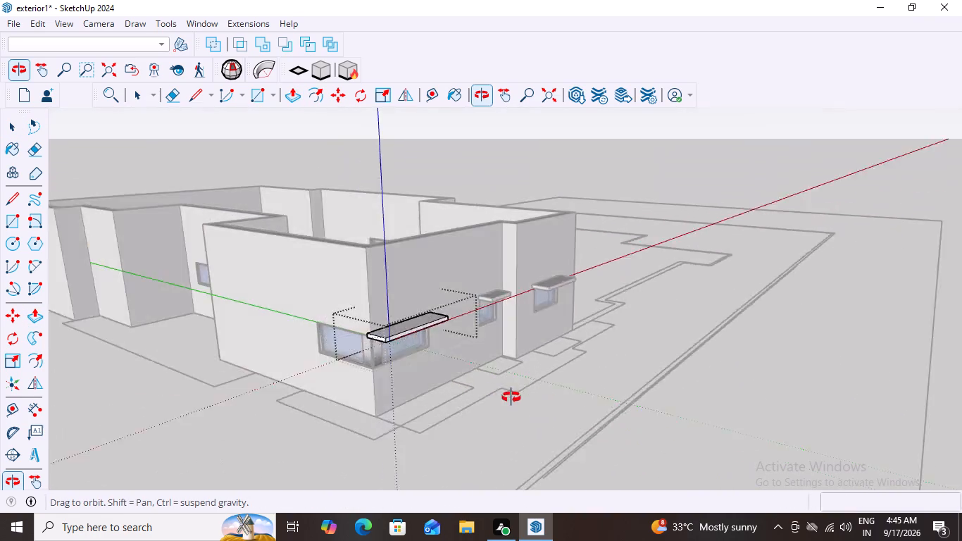
middle_drag(511, 397, 644, 388)
scroll(456, 361, up, 7)
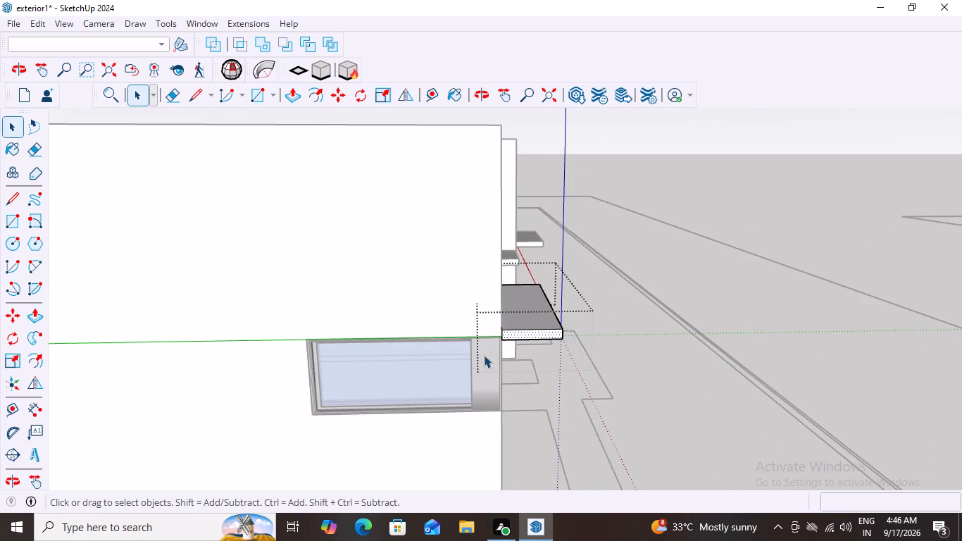
scroll(549, 332, down, 1)
middle_drag(563, 344, 530, 359)
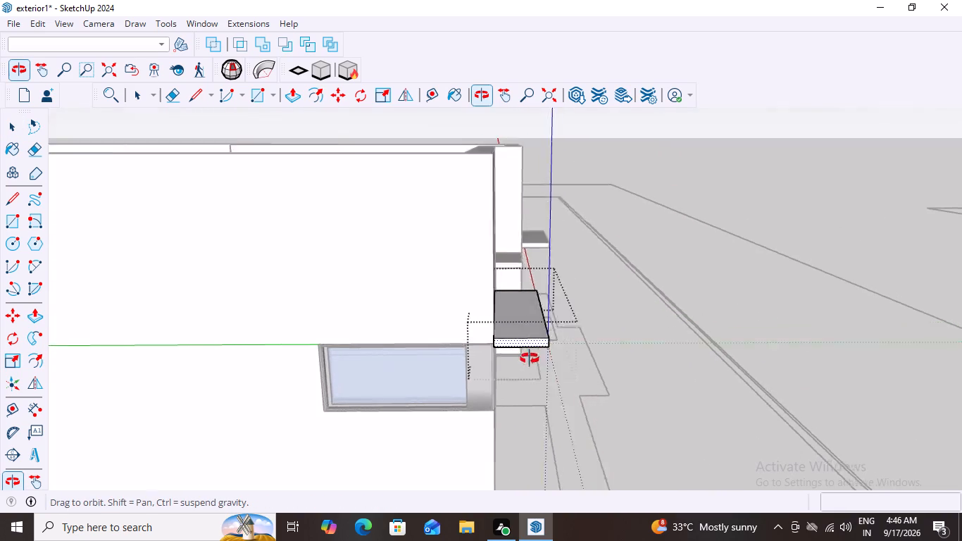
middle_drag(530, 359, 187, 357)
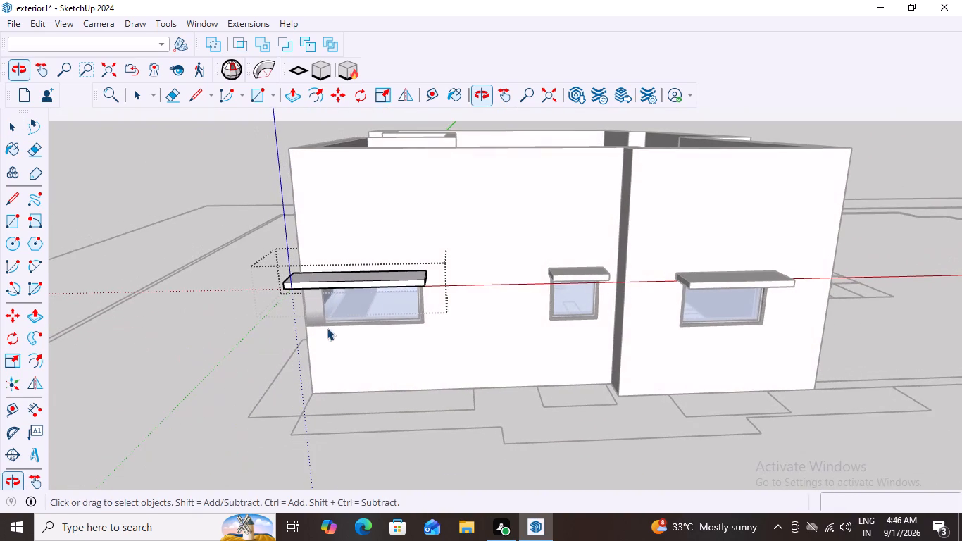
scroll(377, 304, down, 7)
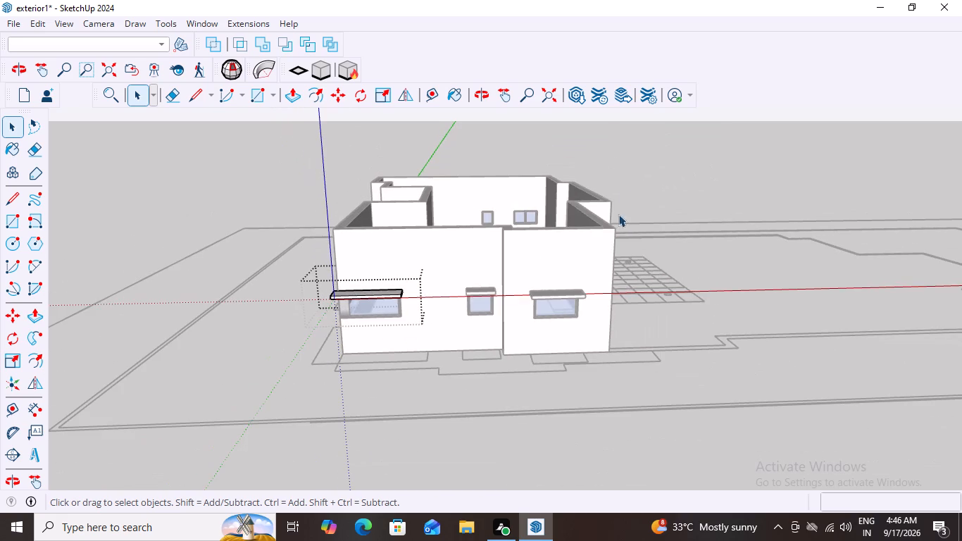
click(637, 150)
click(637, 154)
scroll(506, 328, down, 1)
middle_drag(501, 327, 496, 307)
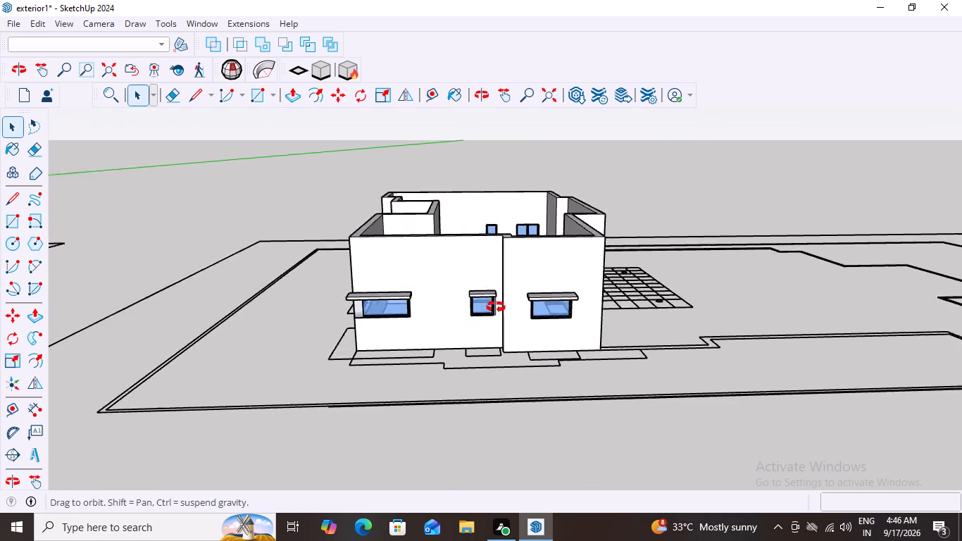
middle_drag(496, 307, 490, 282)
scroll(442, 342, up, 3)
middle_drag(354, 323, 394, 342)
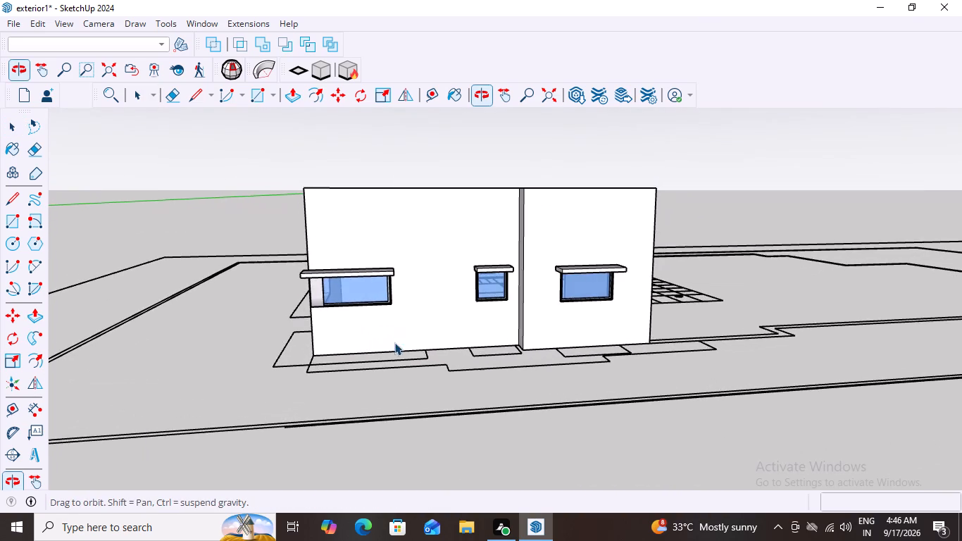
scroll(372, 302, up, 7)
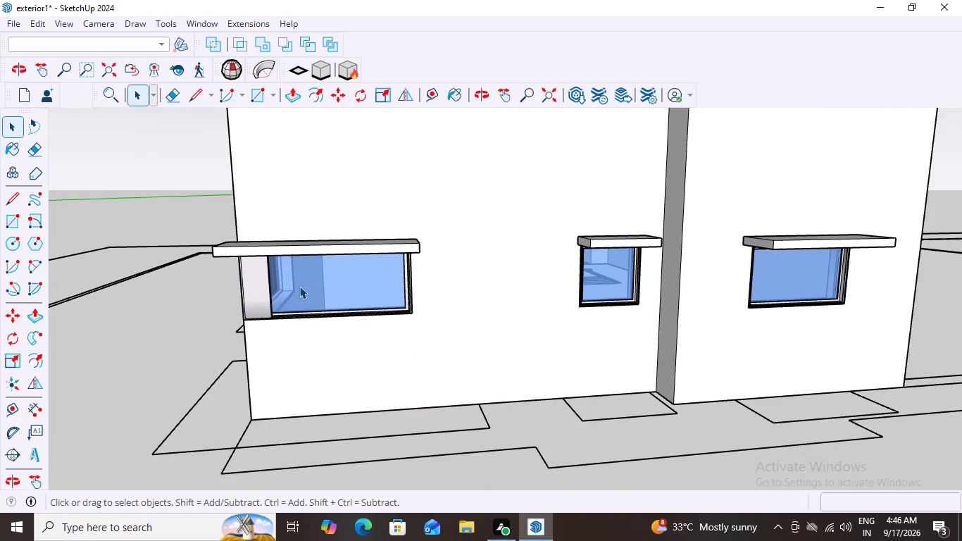
scroll(299, 286, down, 14)
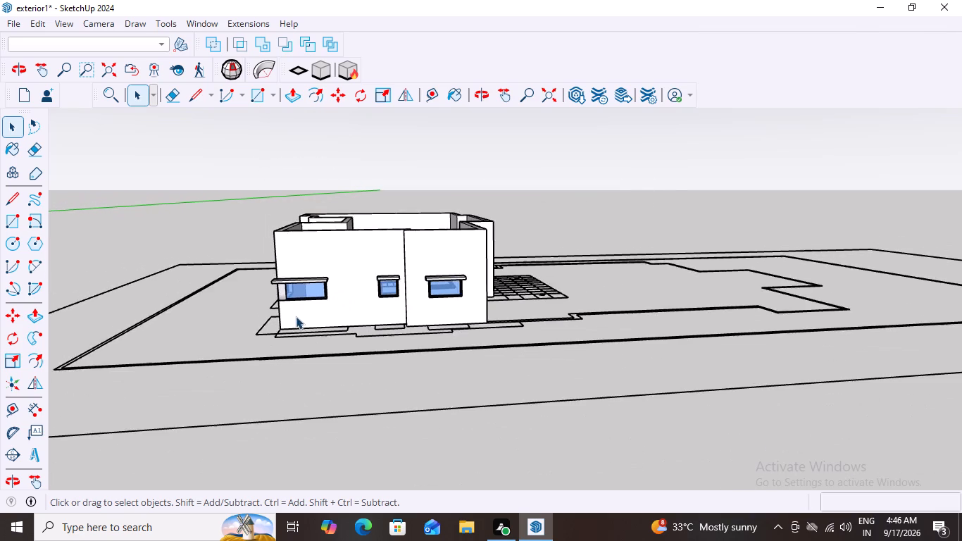
scroll(311, 320, down, 3)
middle_drag(332, 335, 476, 438)
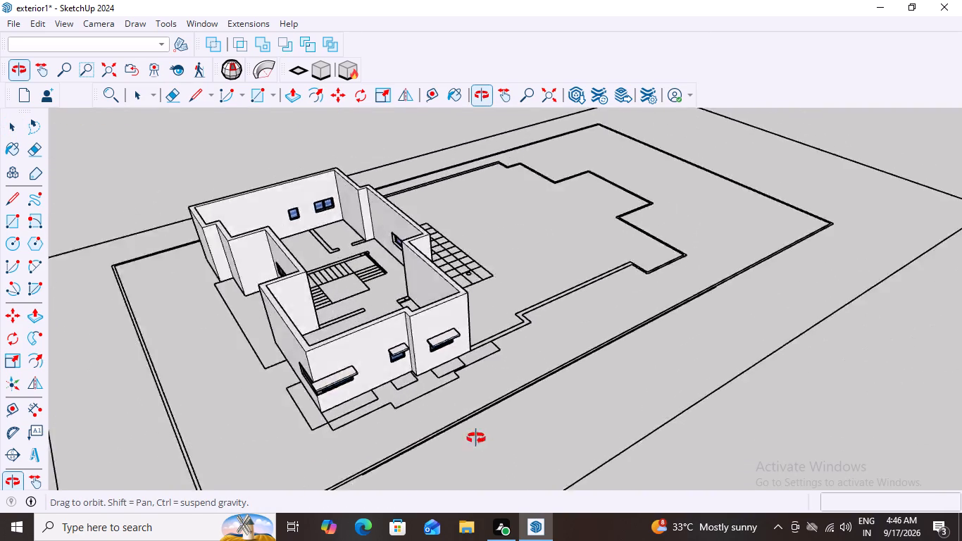
middle_drag(476, 438, 215, 397)
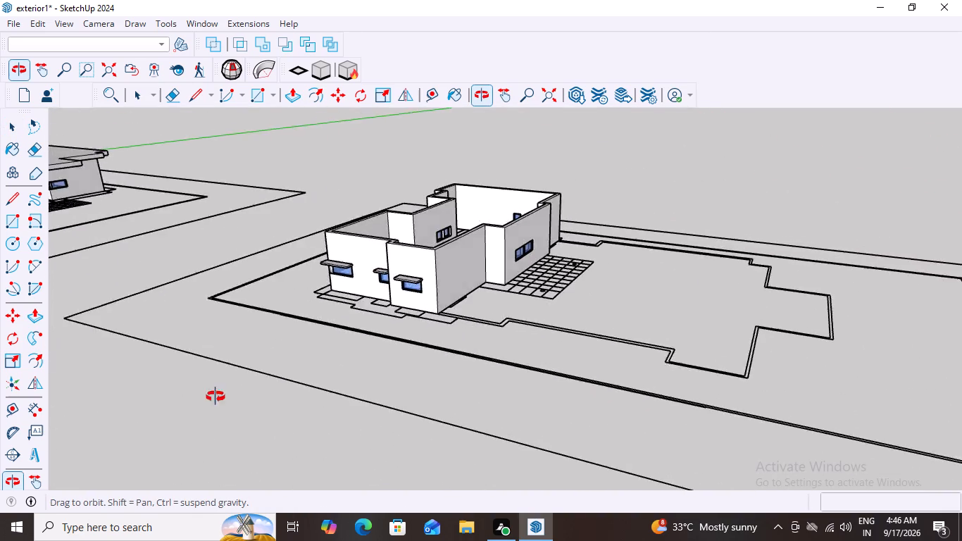
middle_drag(215, 397, 334, 399)
scroll(339, 375, down, 9)
middle_drag(258, 347, 306, 323)
scroll(304, 324, down, 4)
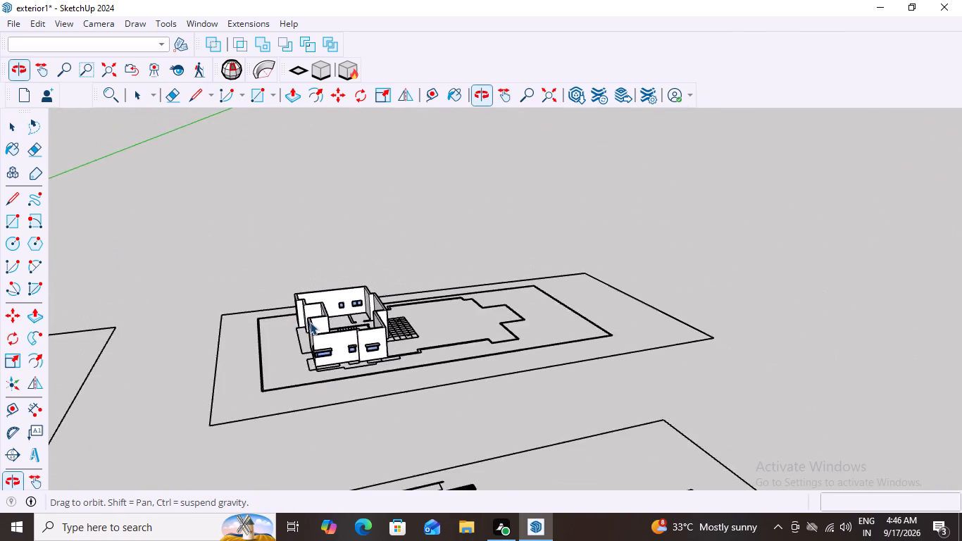
scroll(310, 322, down, 20)
Show the roofed house's hidden back edges and examine the base and ground outlines below its end corner window.
scroll(143, 408, up, 13)
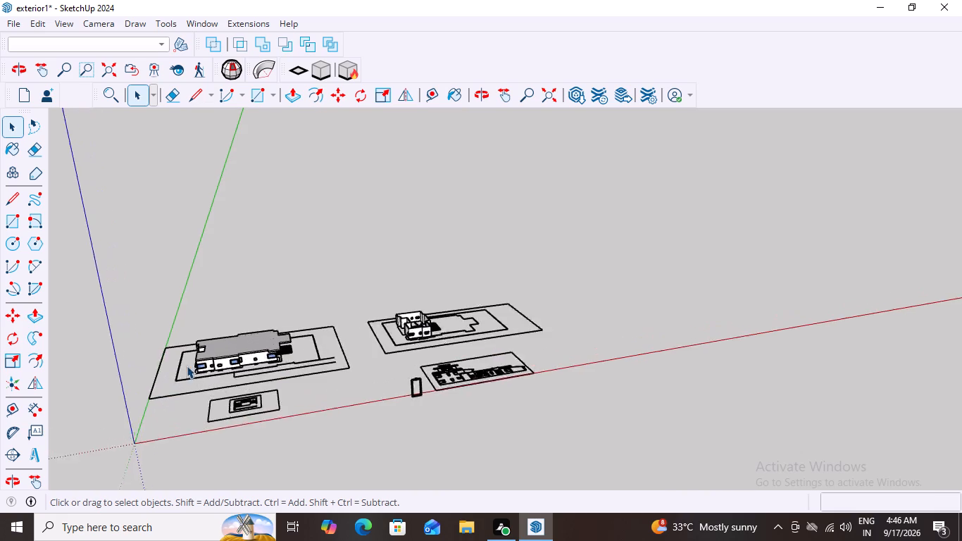
scroll(187, 366, up, 13)
middle_drag(276, 359, 256, 346)
scroll(258, 354, up, 6)
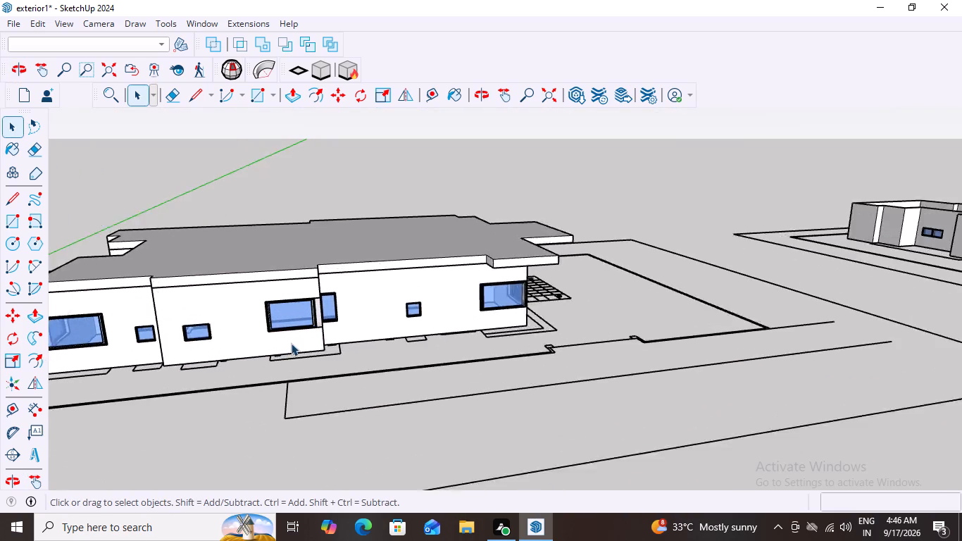
scroll(291, 343, up, 3)
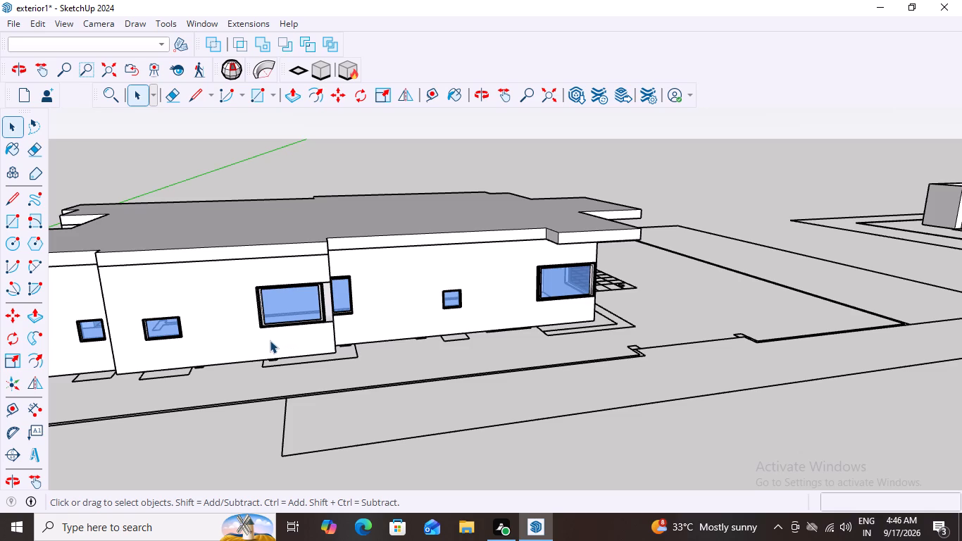
scroll(651, 311, up, 2)
middle_drag(590, 316, 484, 338)
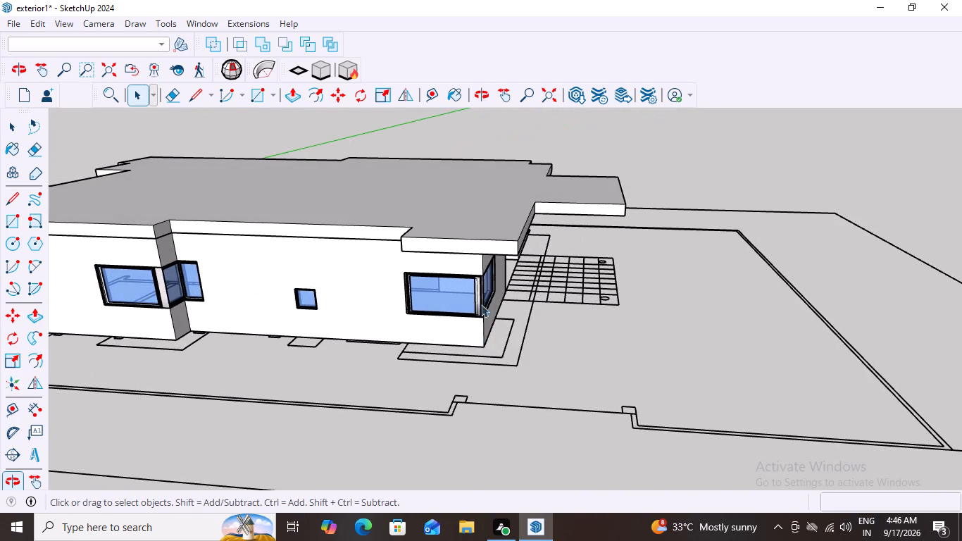
scroll(473, 294, up, 5)
middle_drag(554, 375, 494, 380)
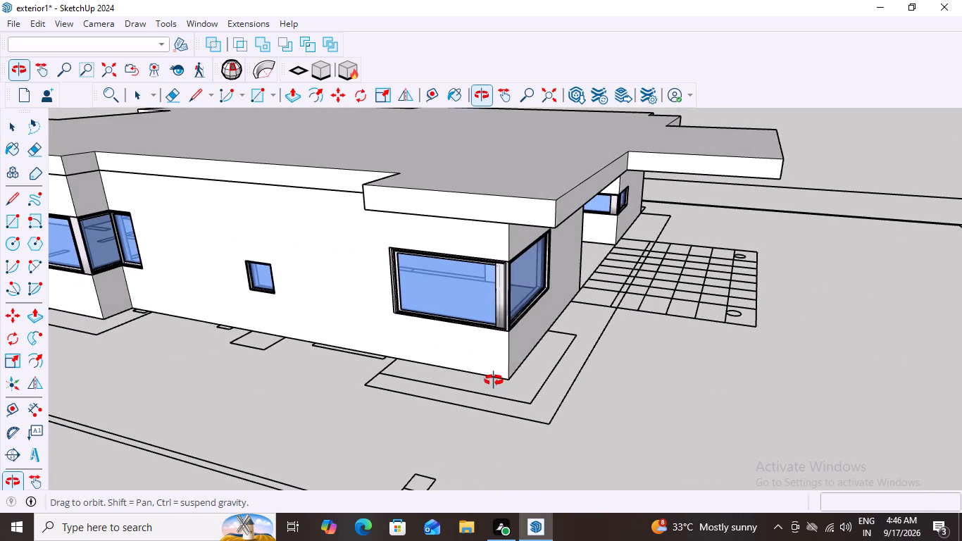
middle_drag(494, 380, 489, 381)
scroll(554, 400, up, 2)
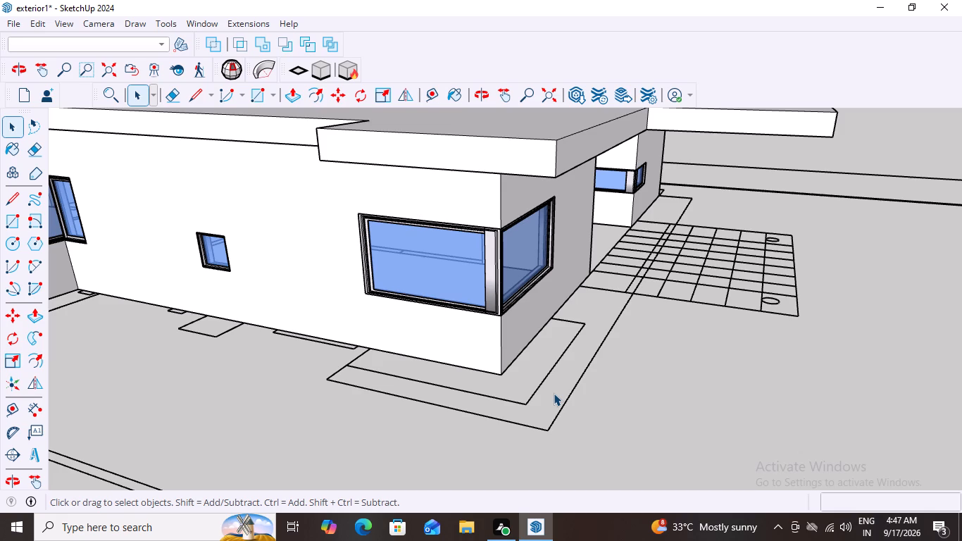
key(k)
middle_drag(520, 359, 480, 430)
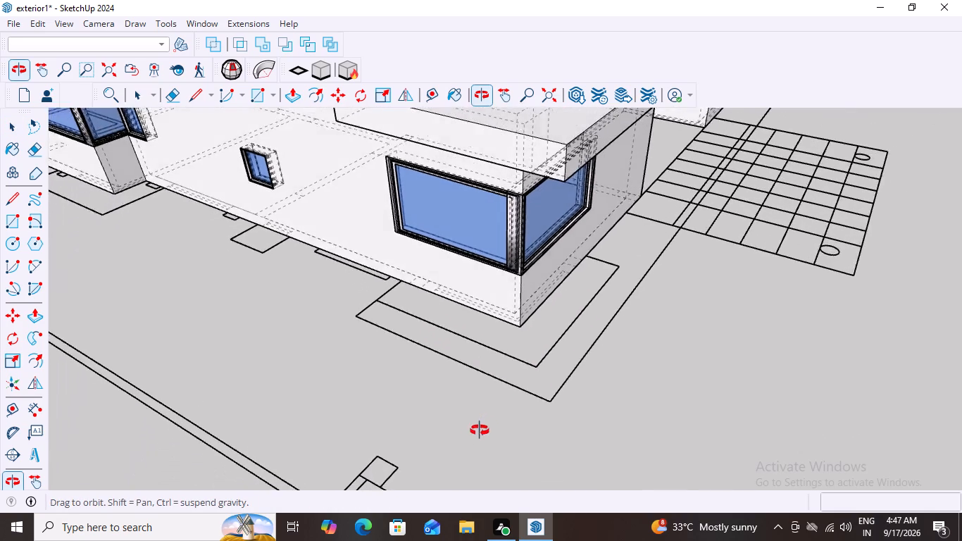
middle_drag(480, 430, 472, 437)
middle_drag(598, 311, 528, 324)
scroll(549, 276, up, 3)
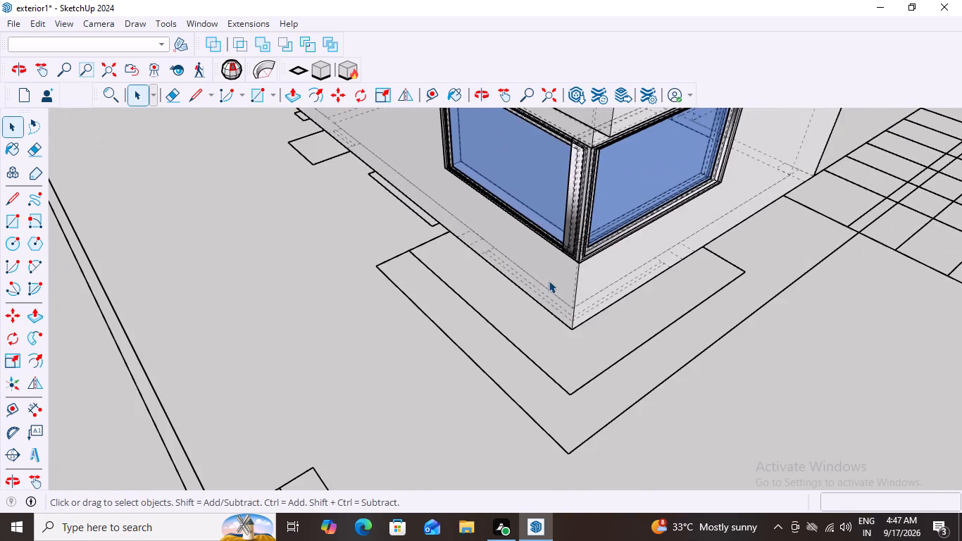
scroll(546, 287, up, 1)
middle_drag(612, 312, 556, 320)
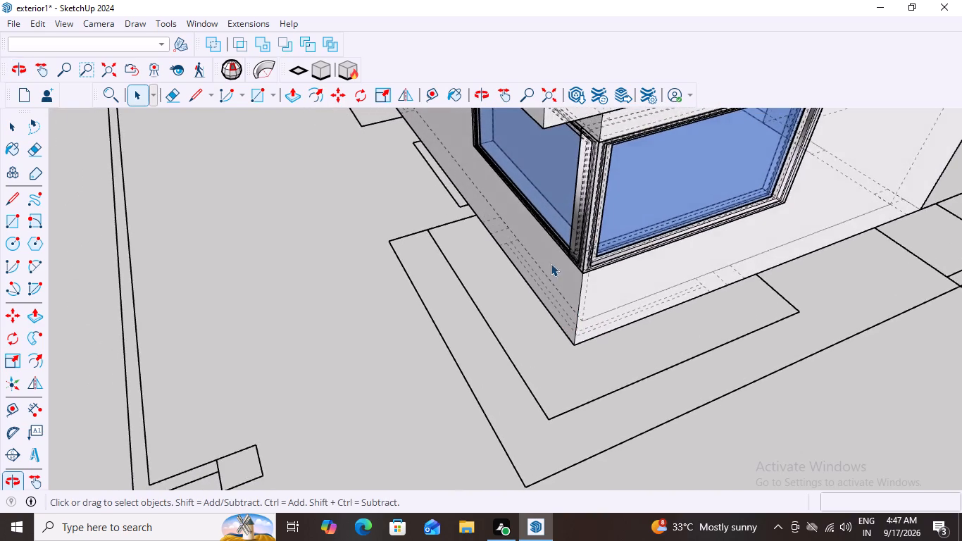
scroll(554, 251, up, 2)
middle_drag(600, 280, 568, 289)
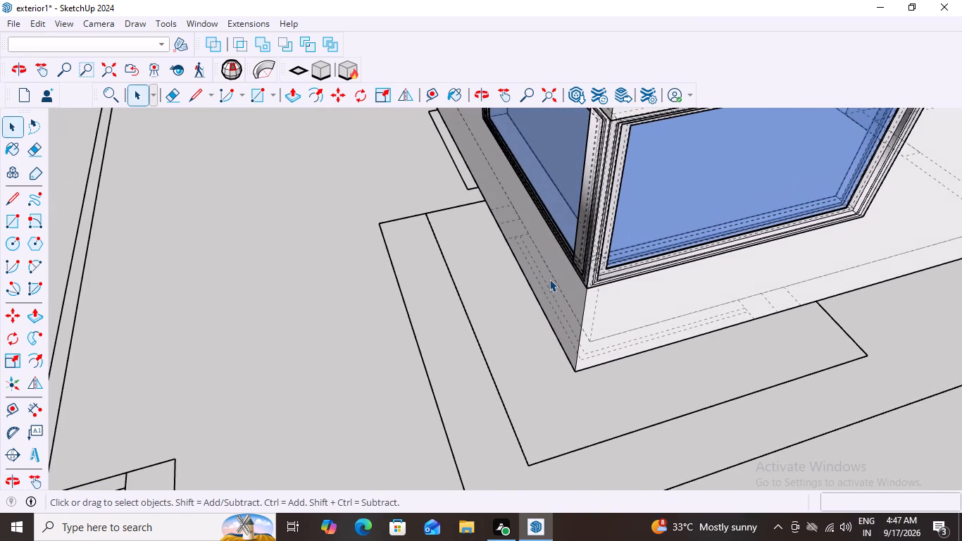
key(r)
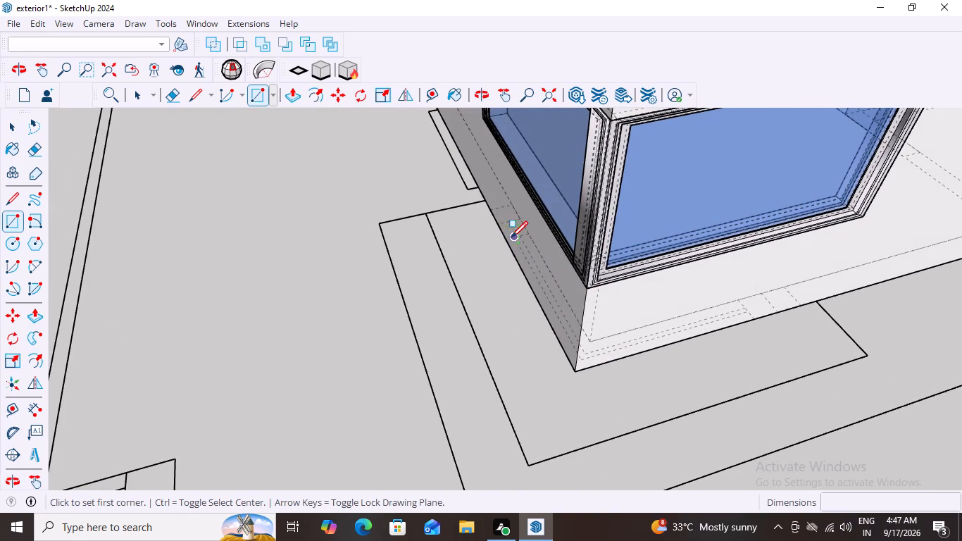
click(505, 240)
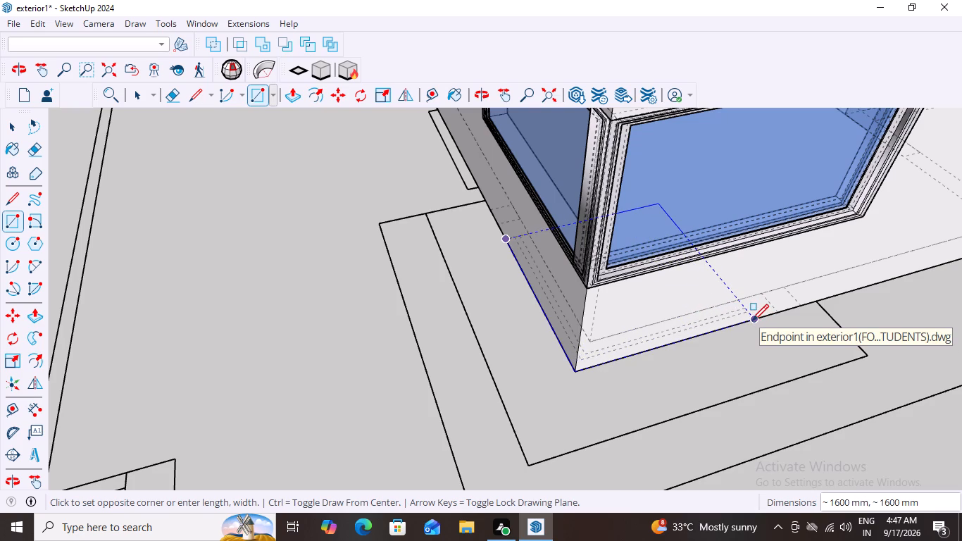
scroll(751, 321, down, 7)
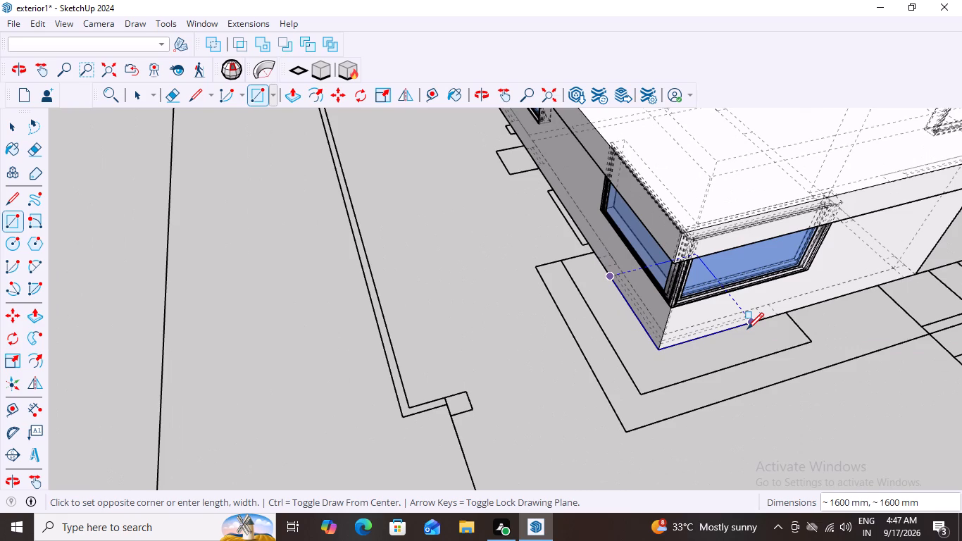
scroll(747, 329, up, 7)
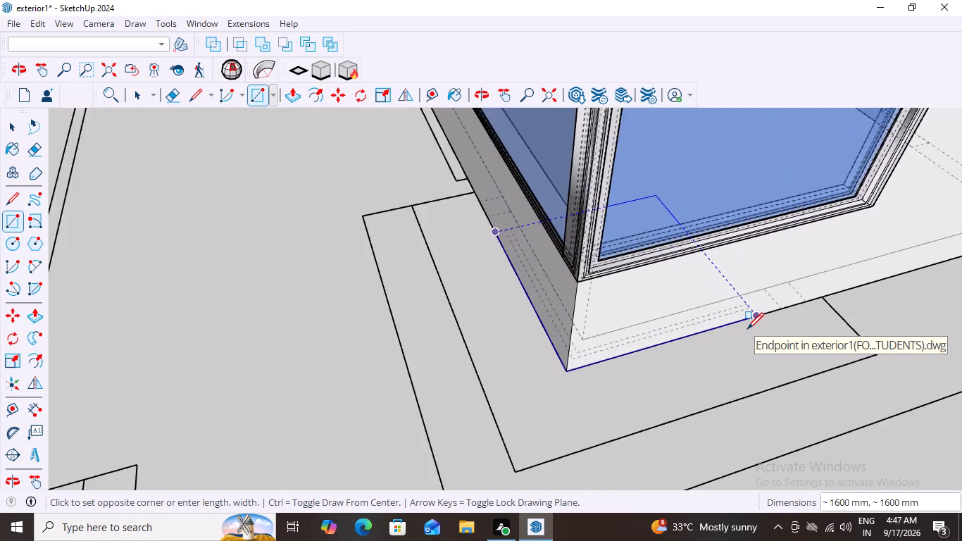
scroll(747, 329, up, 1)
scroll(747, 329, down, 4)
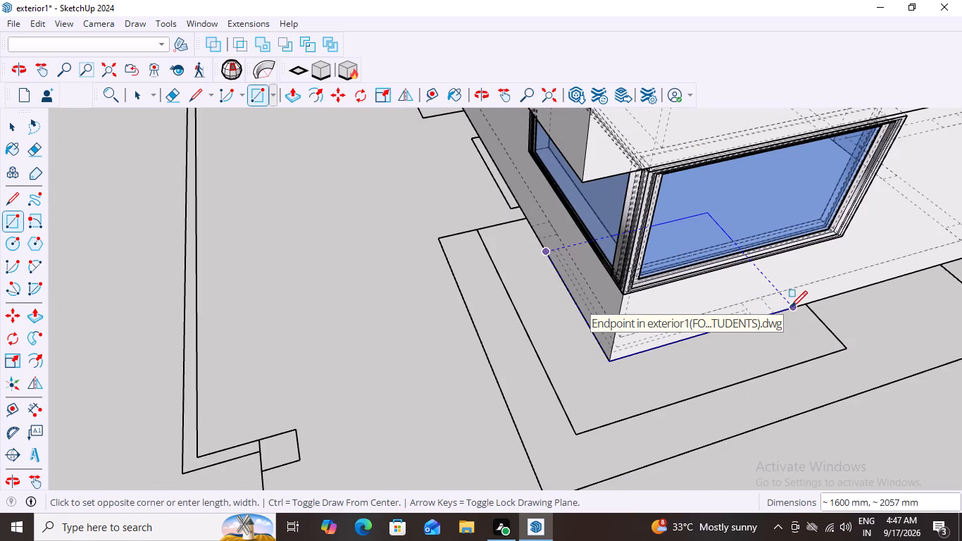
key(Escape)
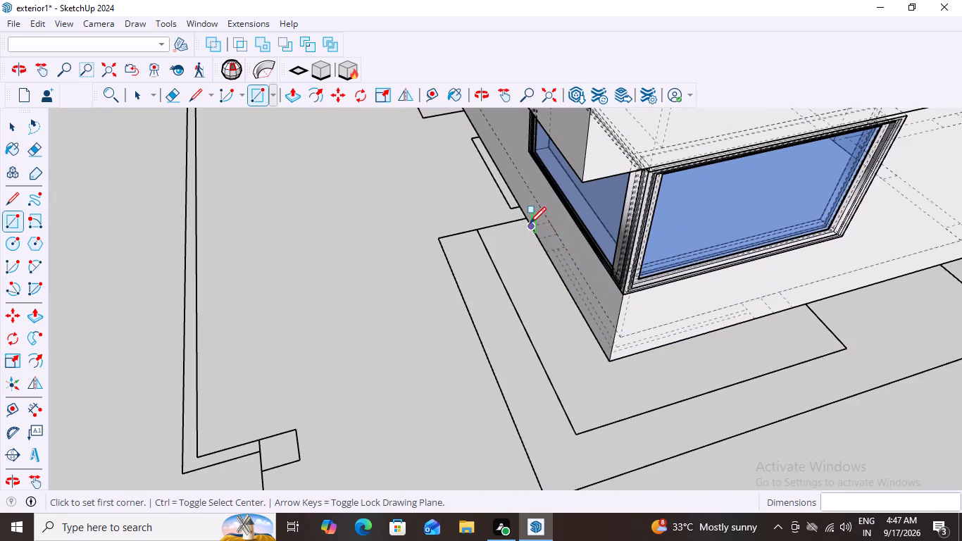
Draw a rectangle of about 2057 by 2057 mm at the building corner's base, between the ground outline's endpoints on both walls.
click(531, 226)
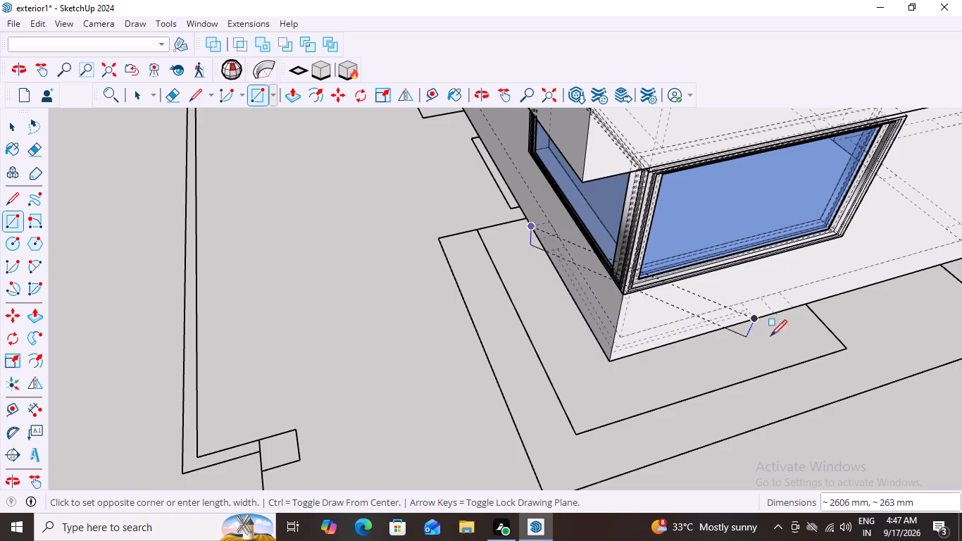
click(789, 310)
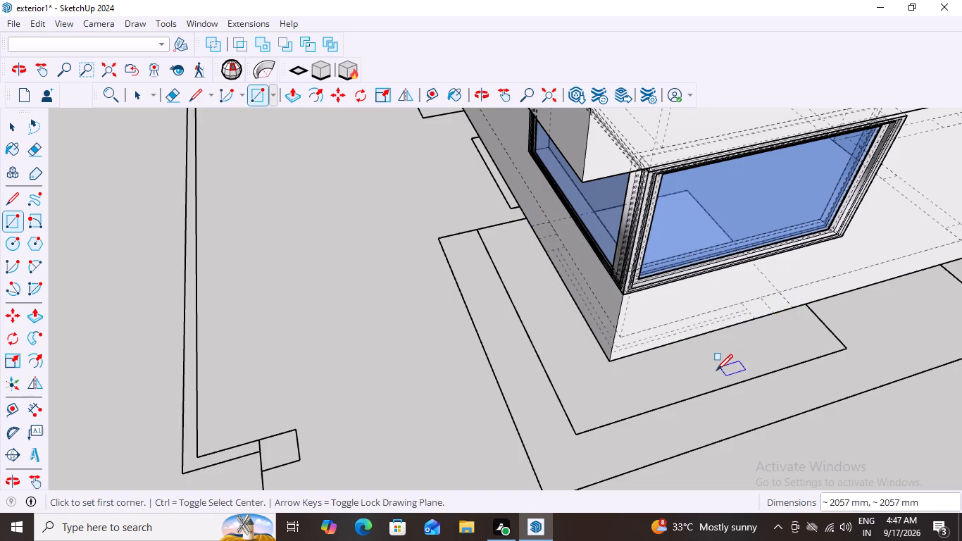
key(space)
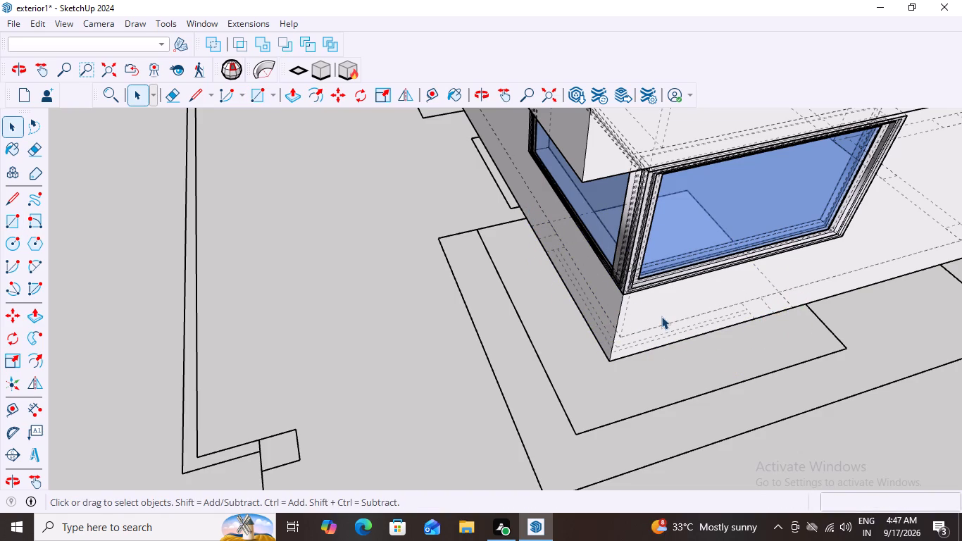
Push/Pull the square face at the building corner's base up 200 mm into a slab.
key(p)
click(663, 304)
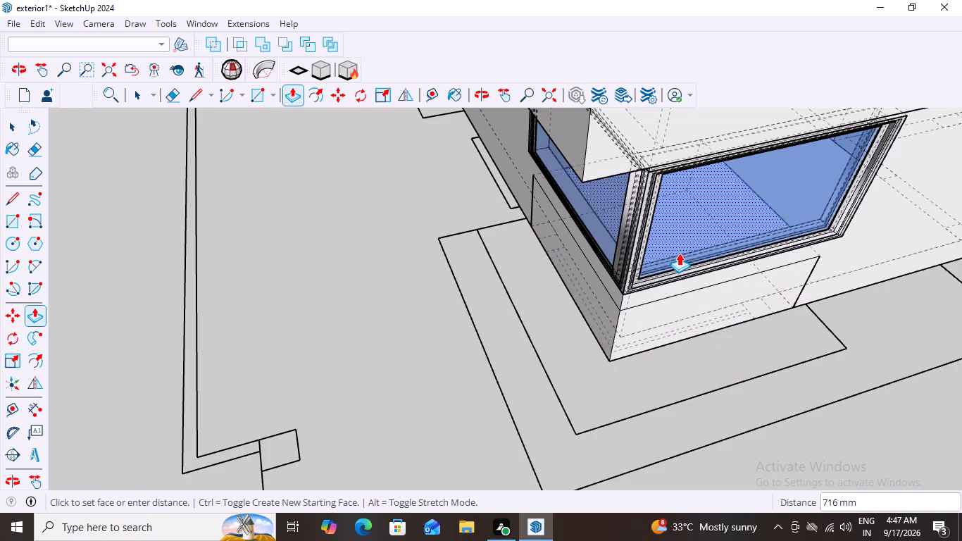
middle_drag(666, 273, 734, 241)
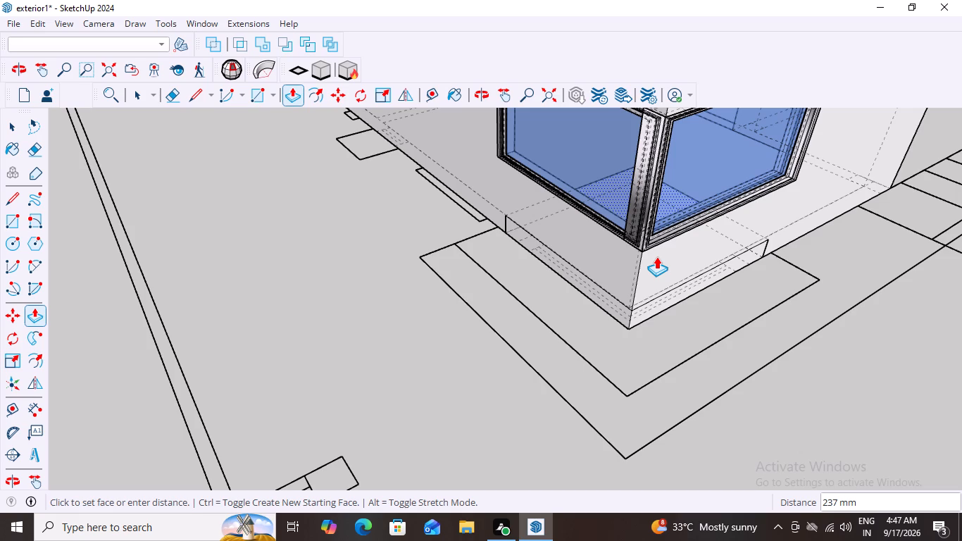
text(200)
key(Return)
middle_drag(716, 348, 716, 358)
key(space)
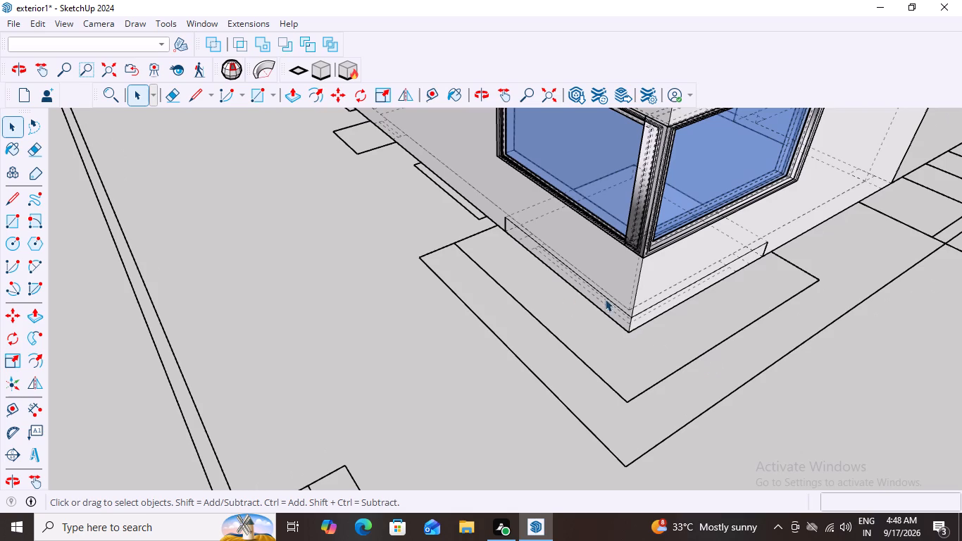
Select all faces and edges of the corner slab and make them a group.
triple_click(605, 301)
click(605, 301)
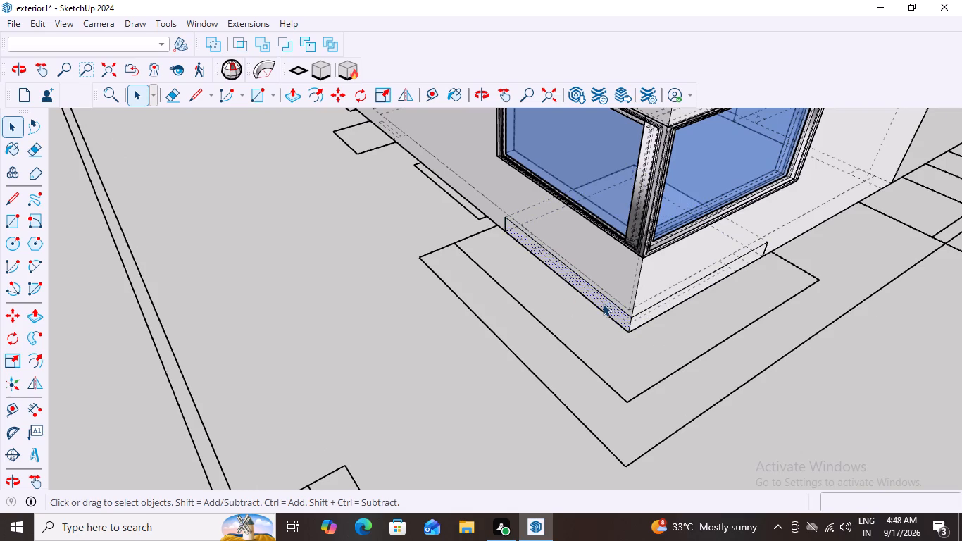
double_click(605, 305)
triple_click(605, 305)
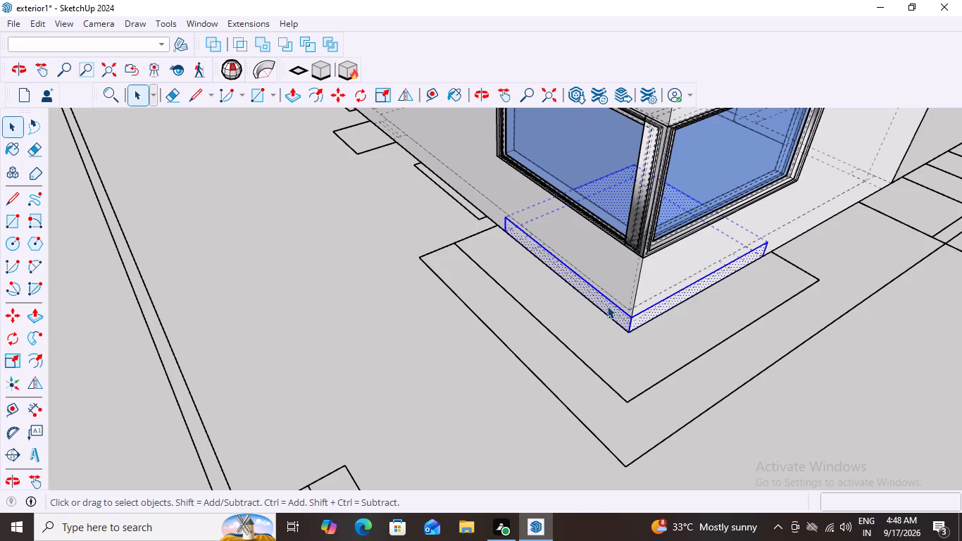
right_click(566, 302)
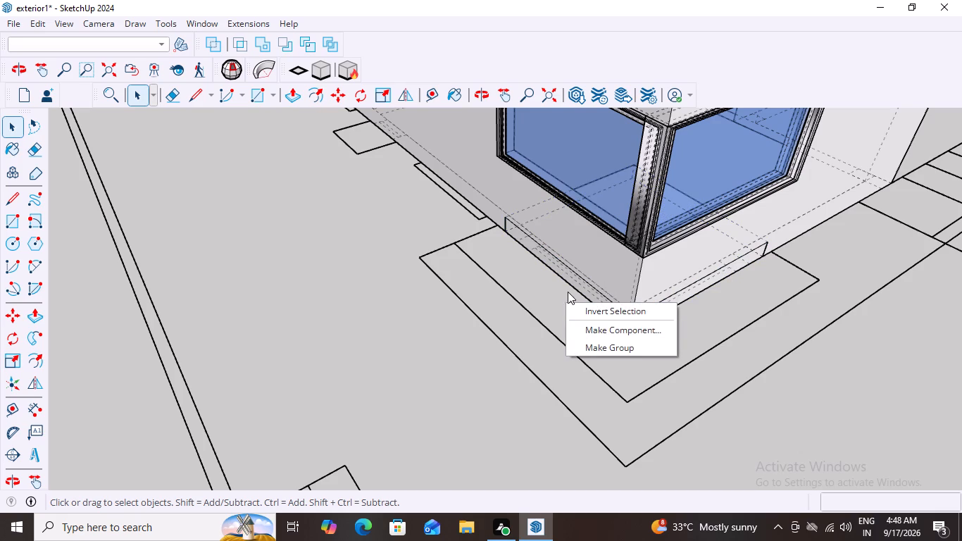
click(581, 285)
triple_click(581, 285)
double_click(581, 285)
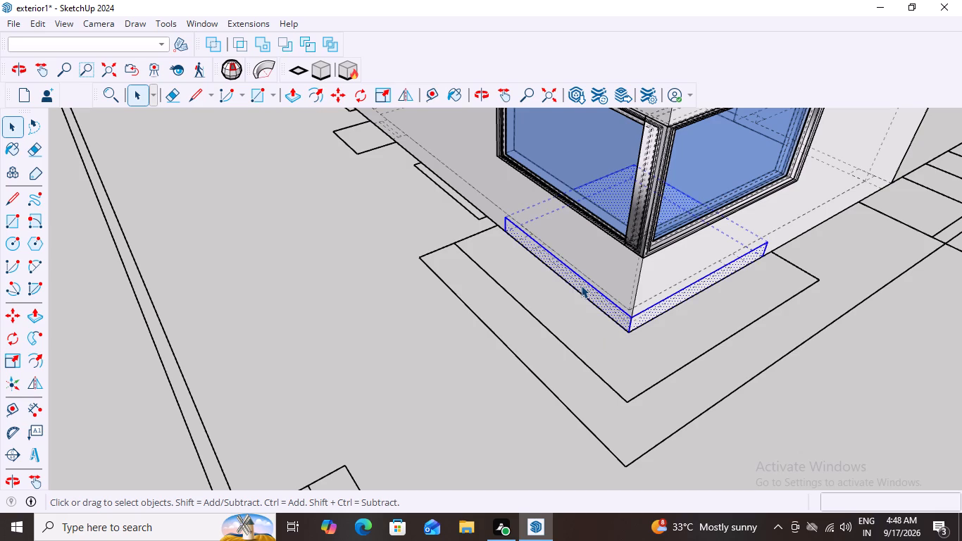
click(581, 285)
triple_click(581, 285)
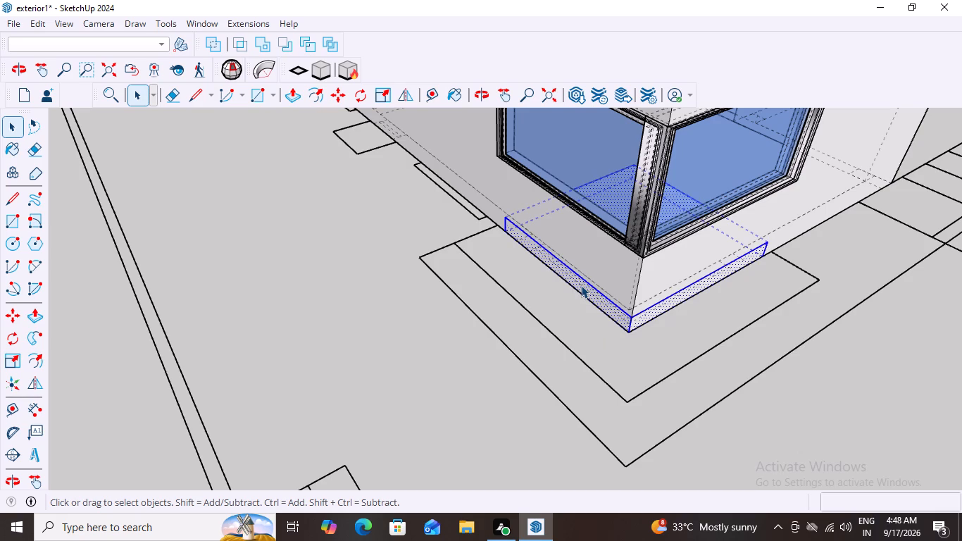
right_click(581, 285)
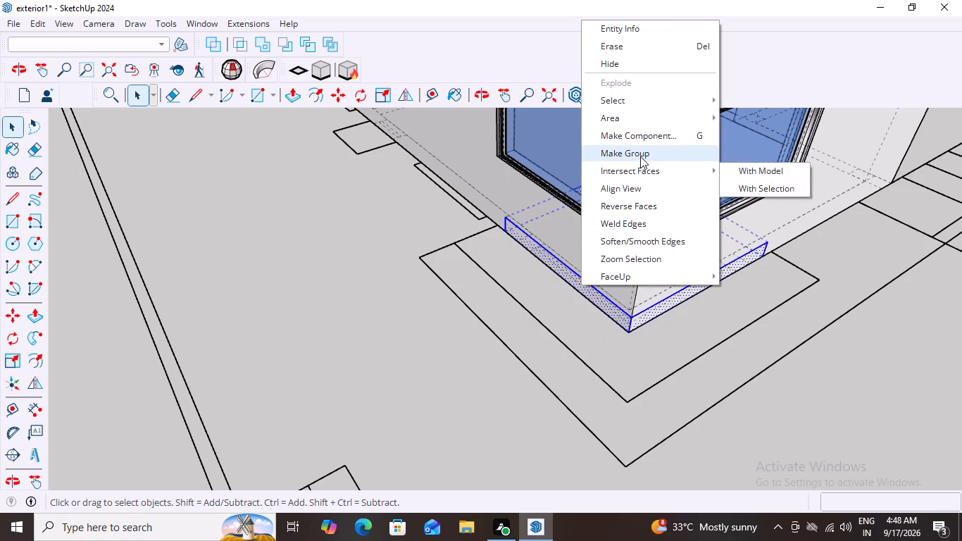
click(640, 156)
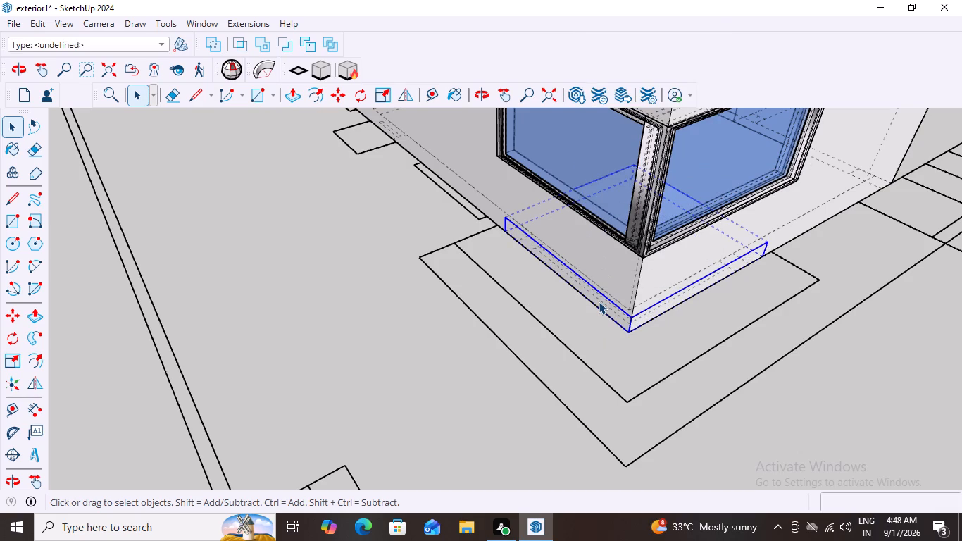
Move the corner slab group away from the building's corner onto the open ground beside the long wall.
key(m)
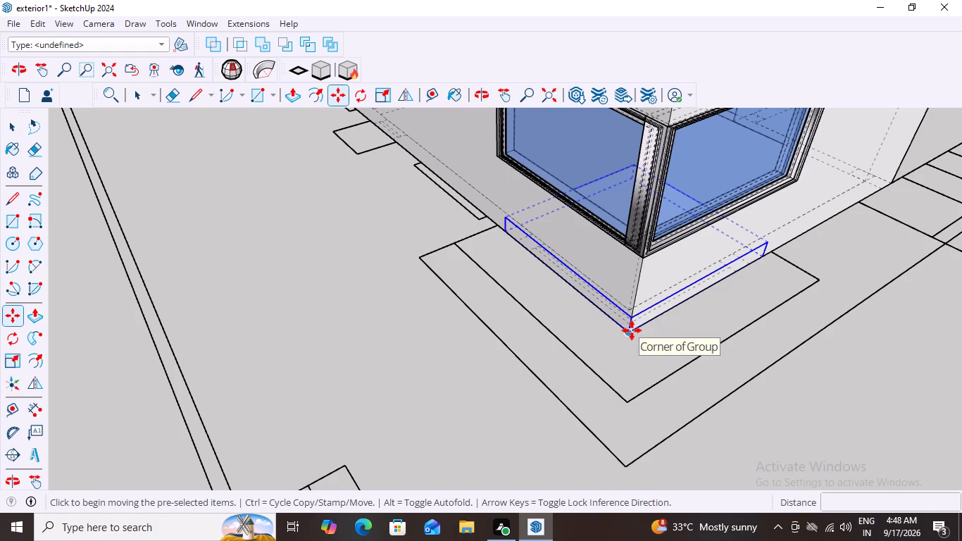
click(632, 330)
scroll(661, 139, down, 2)
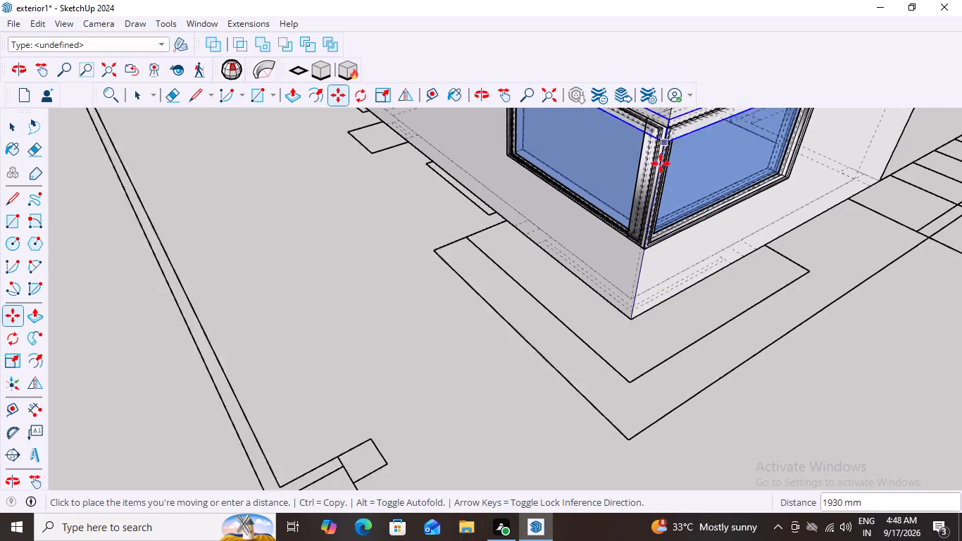
scroll(661, 163, down, 16)
scroll(665, 163, up, 3)
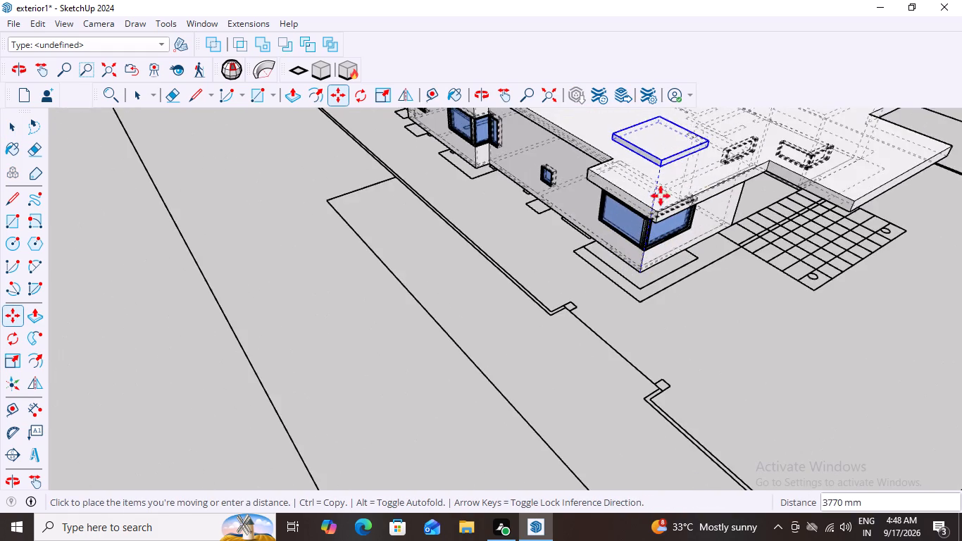
scroll(654, 229, up, 13)
scroll(640, 257, down, 5)
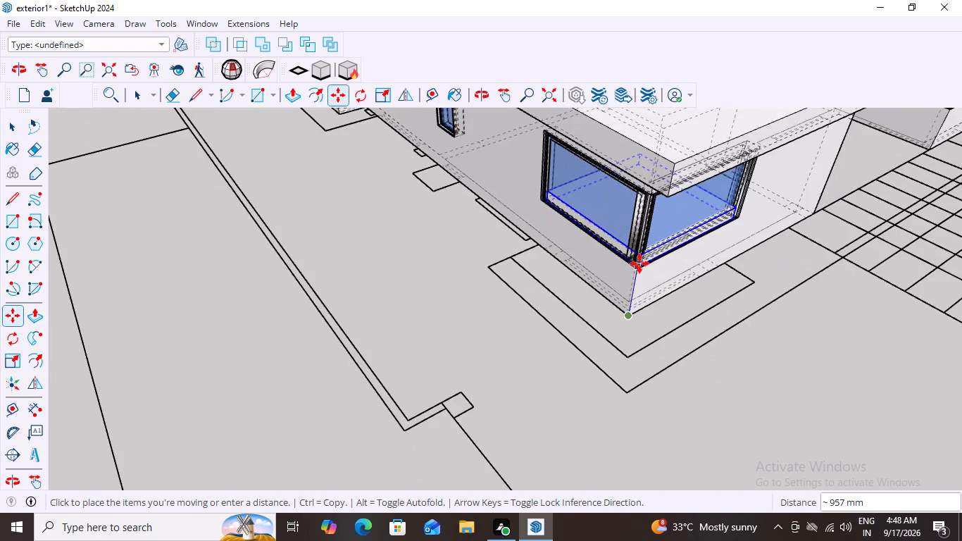
scroll(639, 263, down, 4)
scroll(622, 230, up, 4)
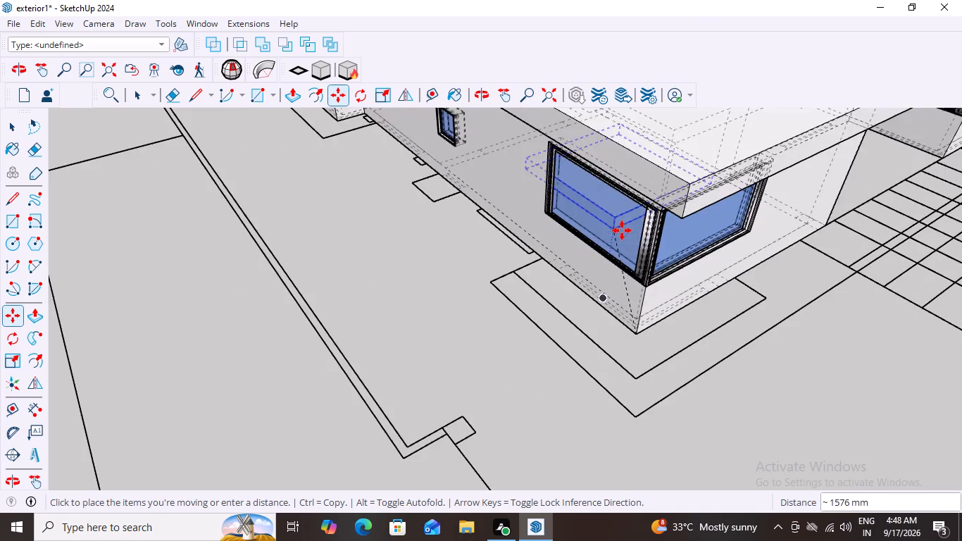
scroll(622, 230, up, 8)
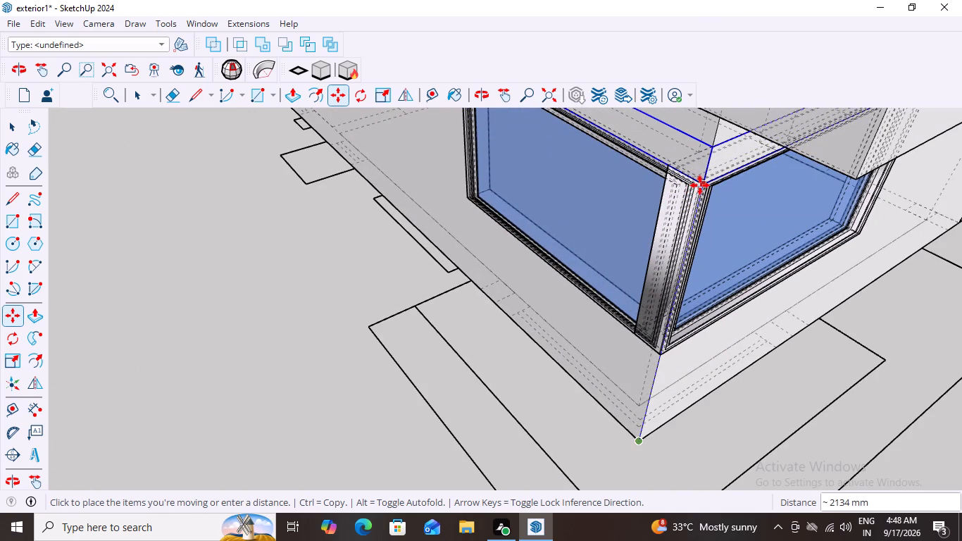
scroll(701, 185, down, 9)
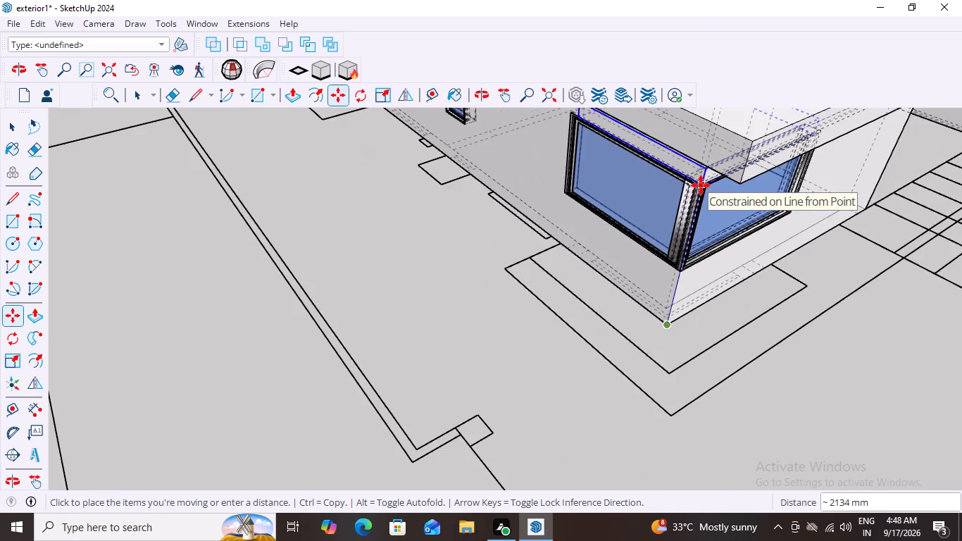
scroll(701, 185, down, 4)
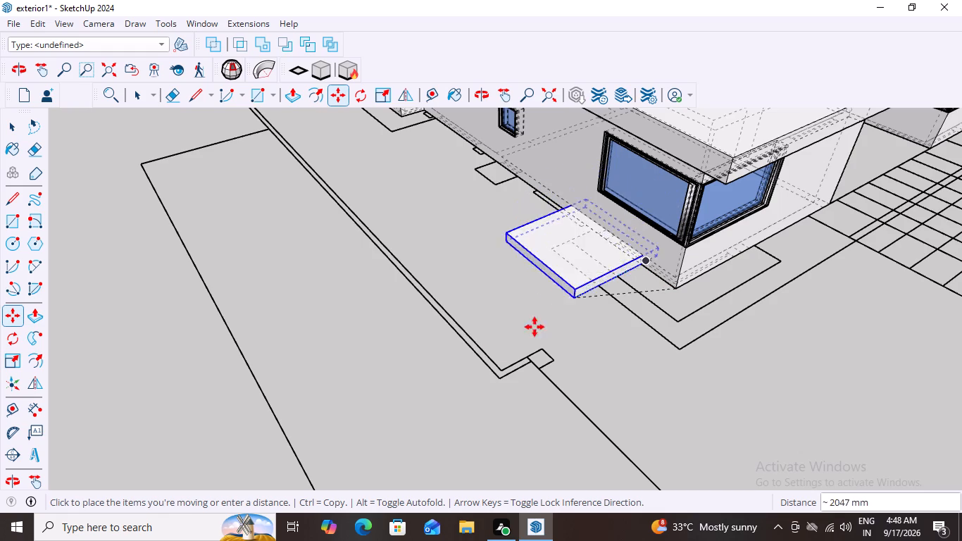
click(370, 366)
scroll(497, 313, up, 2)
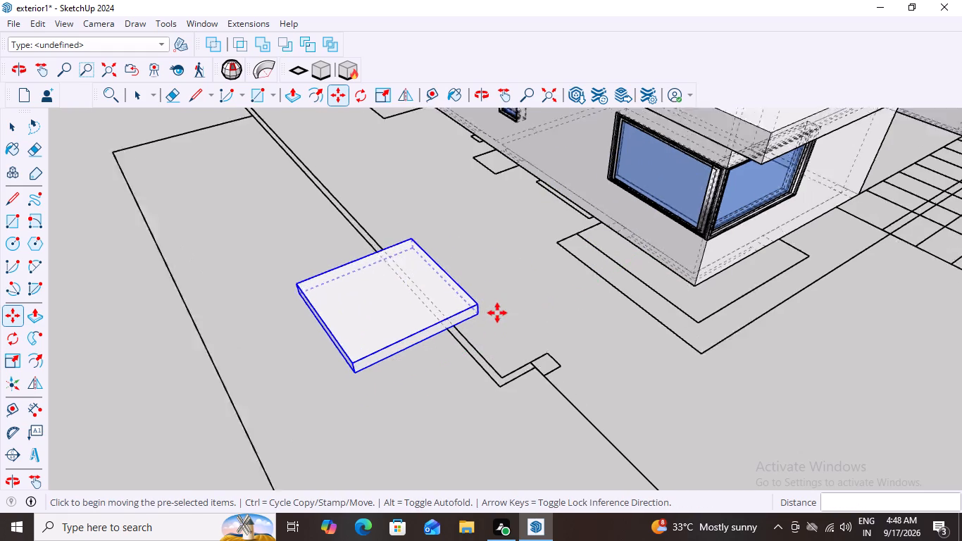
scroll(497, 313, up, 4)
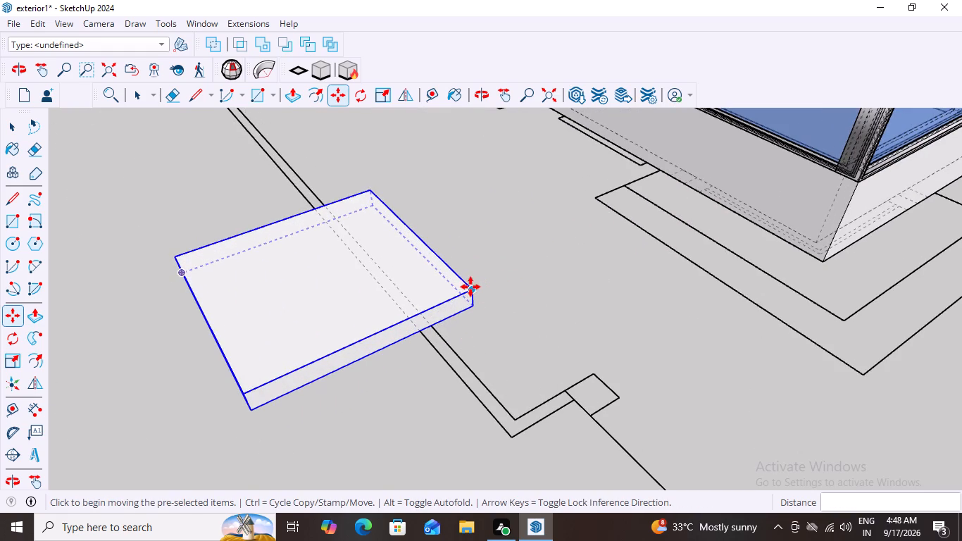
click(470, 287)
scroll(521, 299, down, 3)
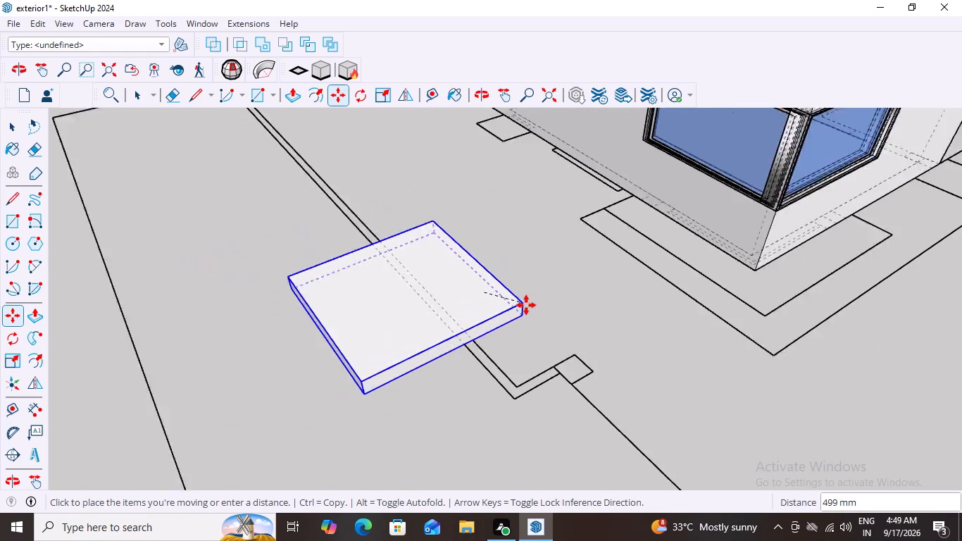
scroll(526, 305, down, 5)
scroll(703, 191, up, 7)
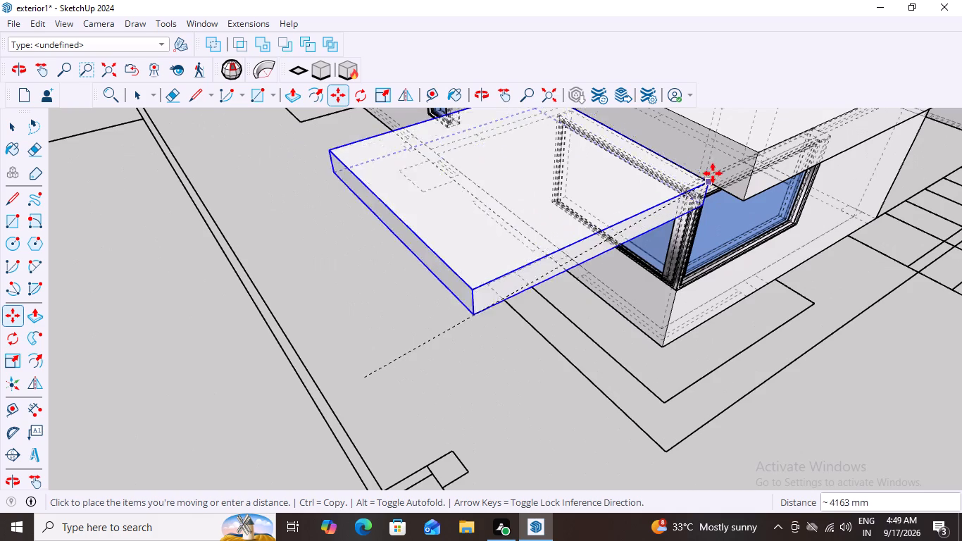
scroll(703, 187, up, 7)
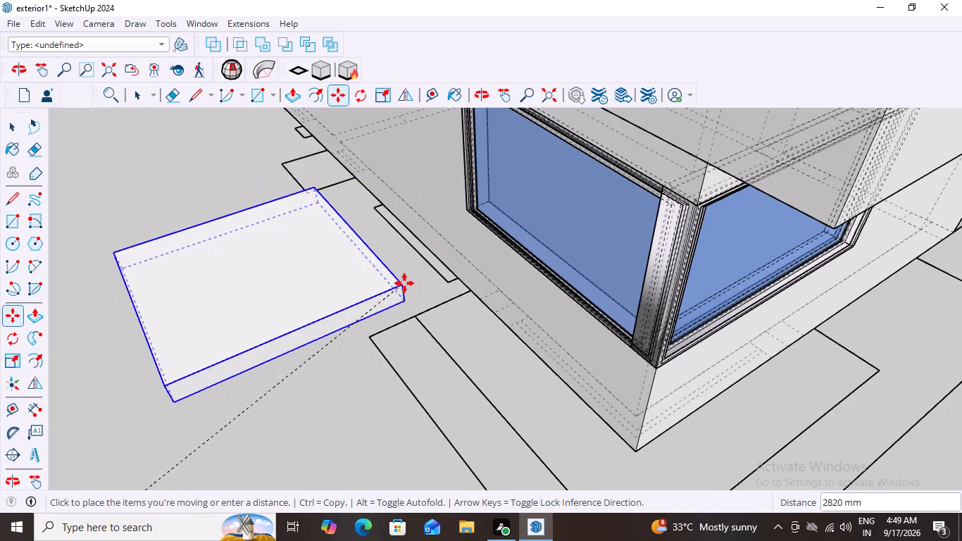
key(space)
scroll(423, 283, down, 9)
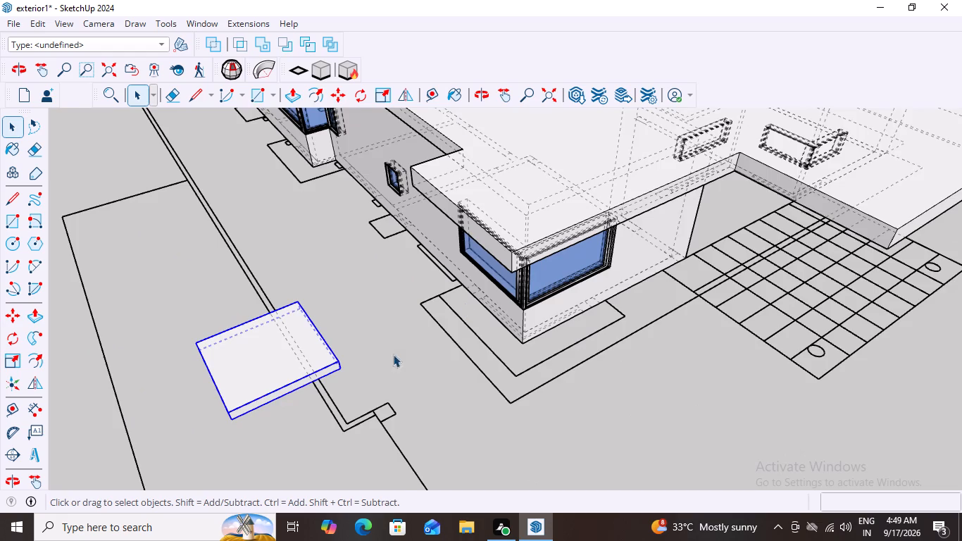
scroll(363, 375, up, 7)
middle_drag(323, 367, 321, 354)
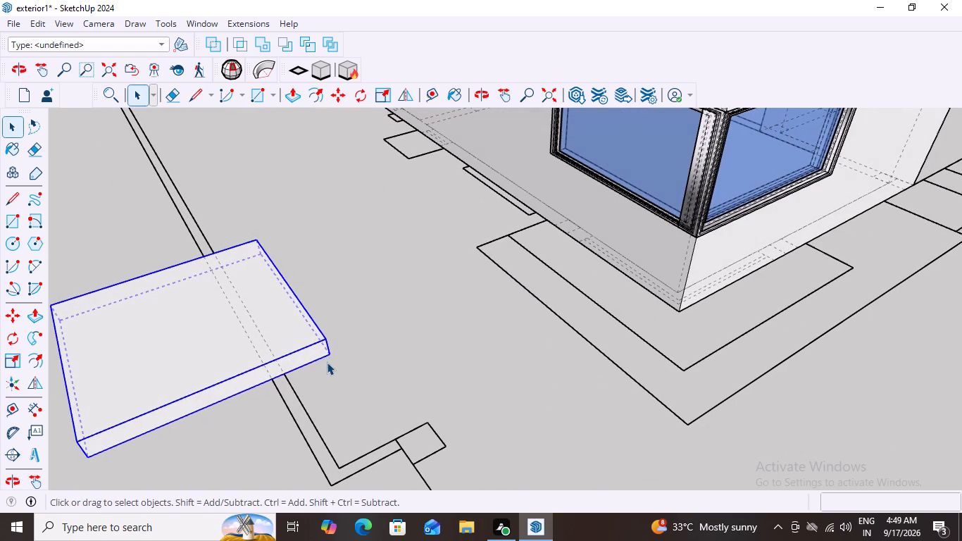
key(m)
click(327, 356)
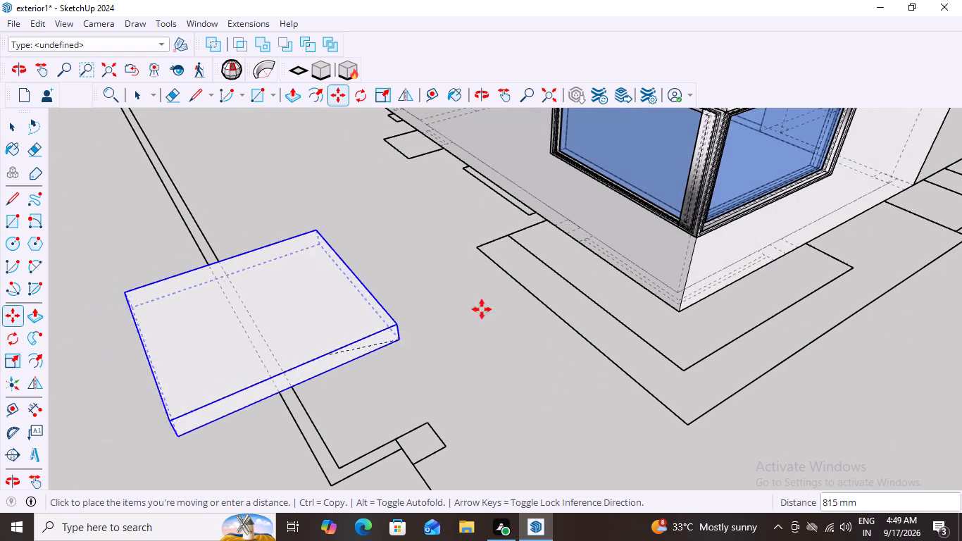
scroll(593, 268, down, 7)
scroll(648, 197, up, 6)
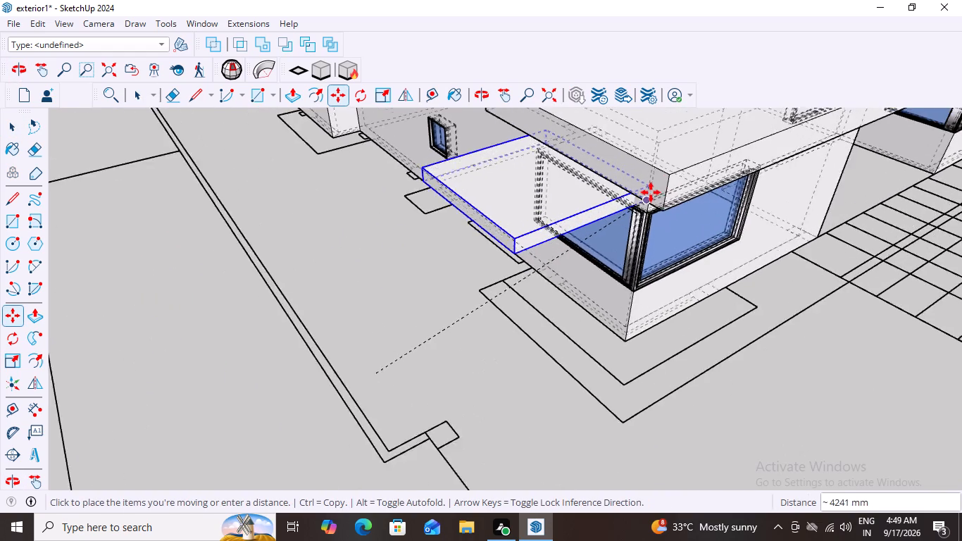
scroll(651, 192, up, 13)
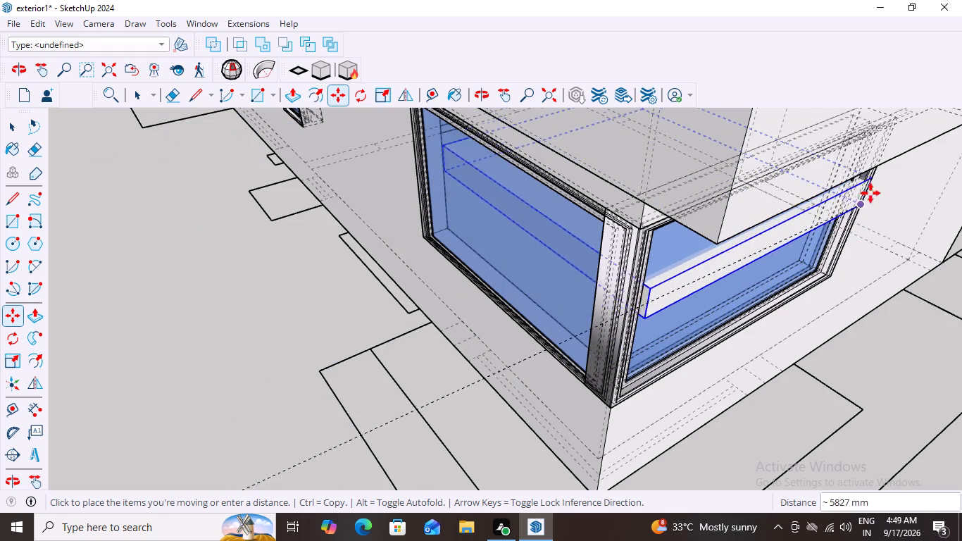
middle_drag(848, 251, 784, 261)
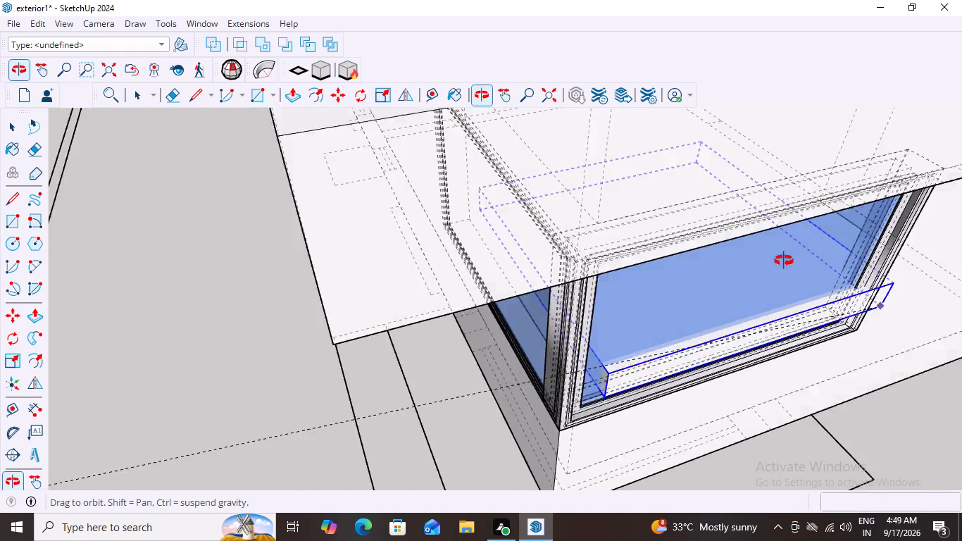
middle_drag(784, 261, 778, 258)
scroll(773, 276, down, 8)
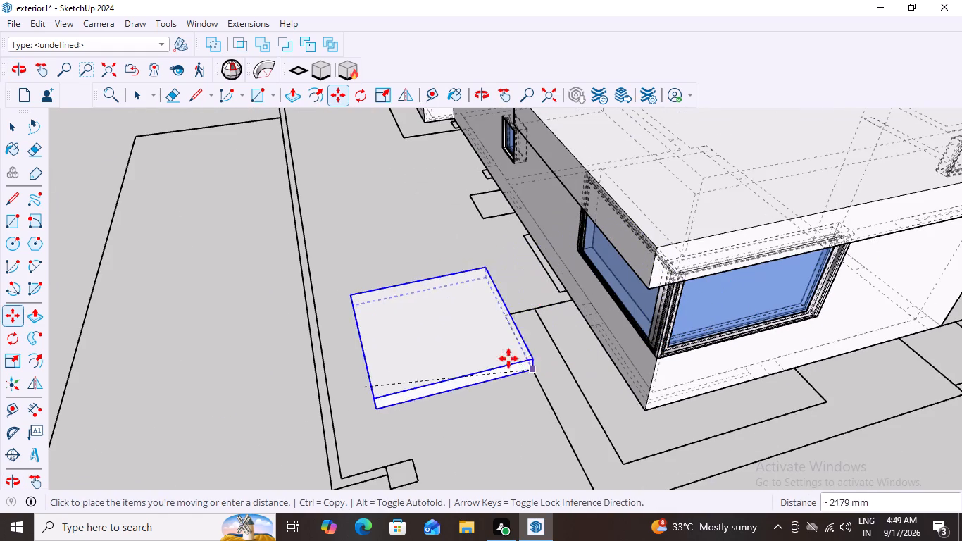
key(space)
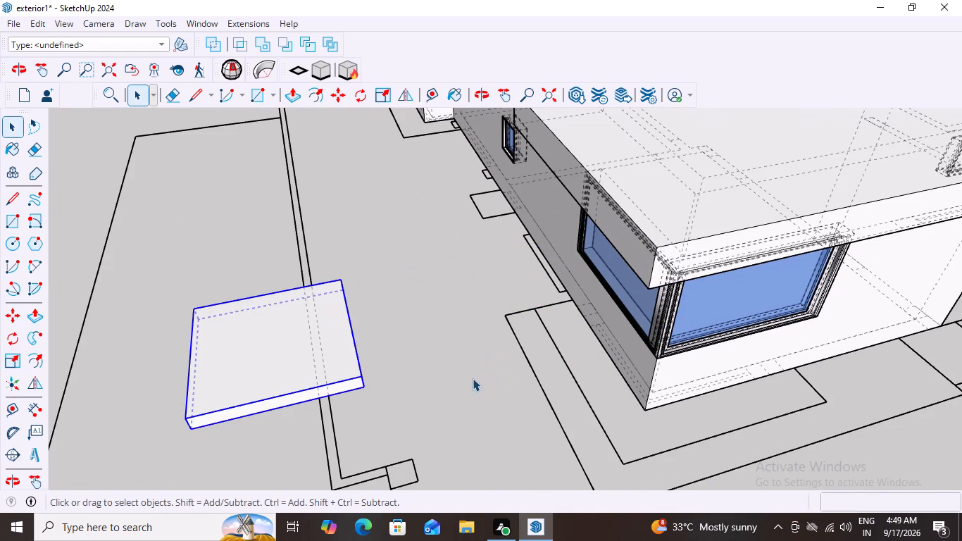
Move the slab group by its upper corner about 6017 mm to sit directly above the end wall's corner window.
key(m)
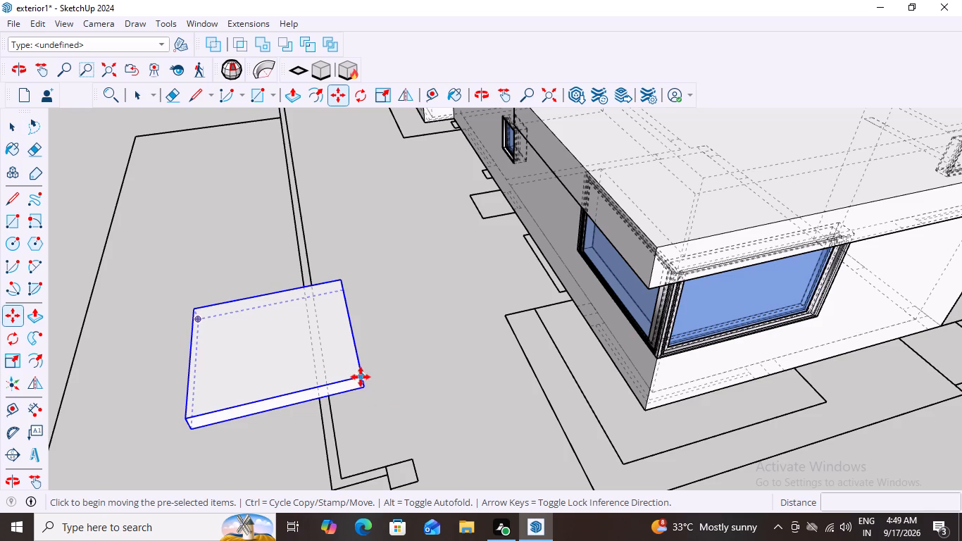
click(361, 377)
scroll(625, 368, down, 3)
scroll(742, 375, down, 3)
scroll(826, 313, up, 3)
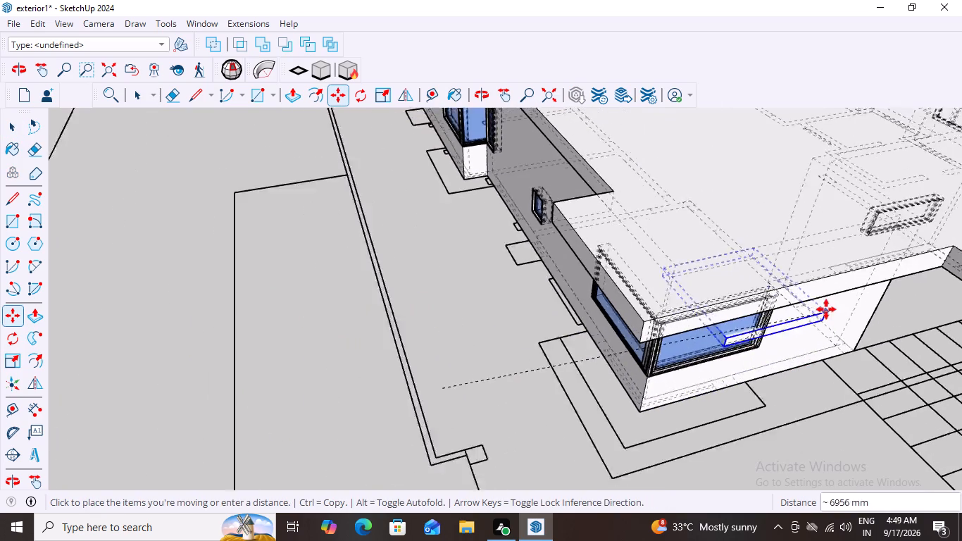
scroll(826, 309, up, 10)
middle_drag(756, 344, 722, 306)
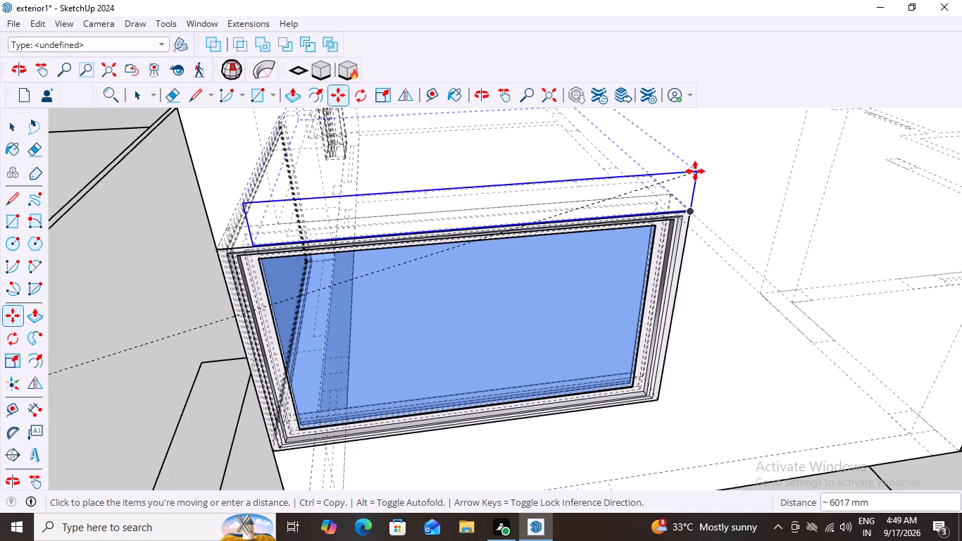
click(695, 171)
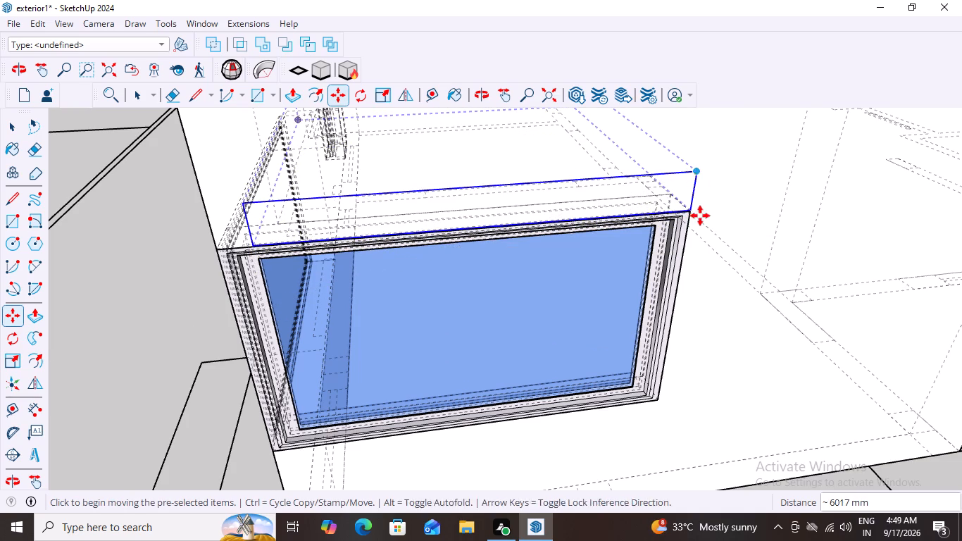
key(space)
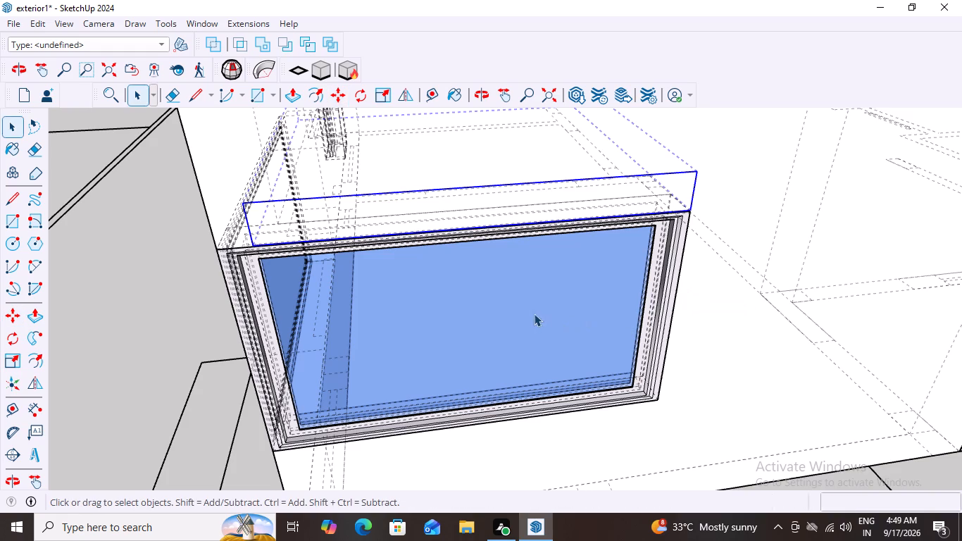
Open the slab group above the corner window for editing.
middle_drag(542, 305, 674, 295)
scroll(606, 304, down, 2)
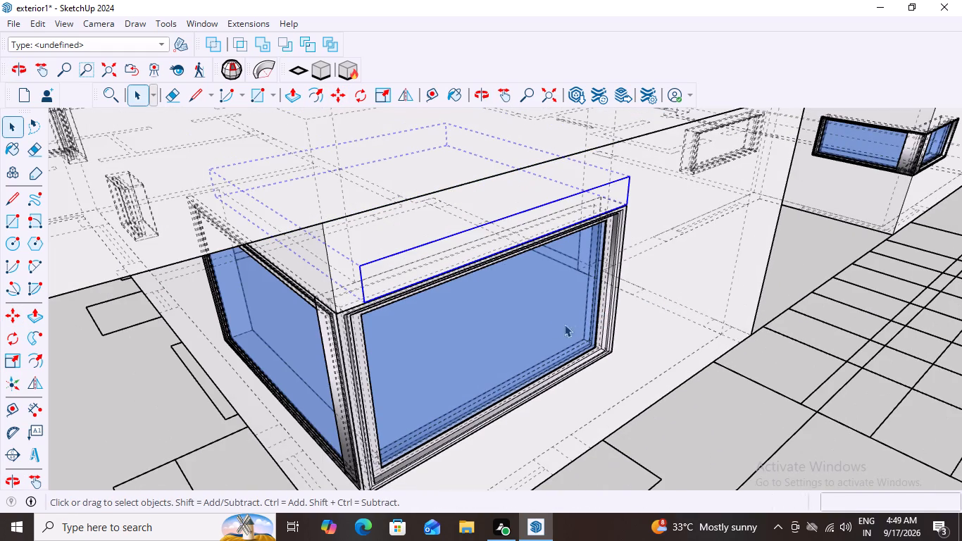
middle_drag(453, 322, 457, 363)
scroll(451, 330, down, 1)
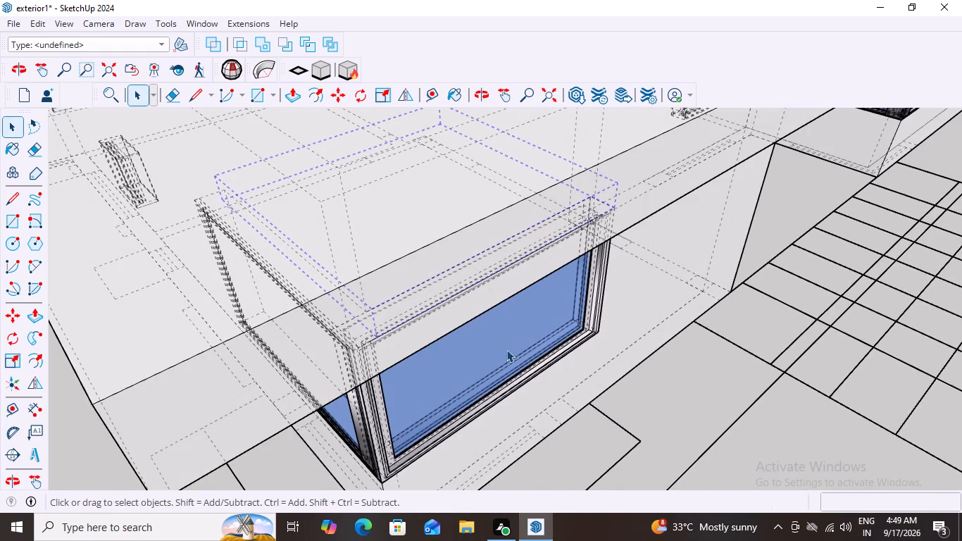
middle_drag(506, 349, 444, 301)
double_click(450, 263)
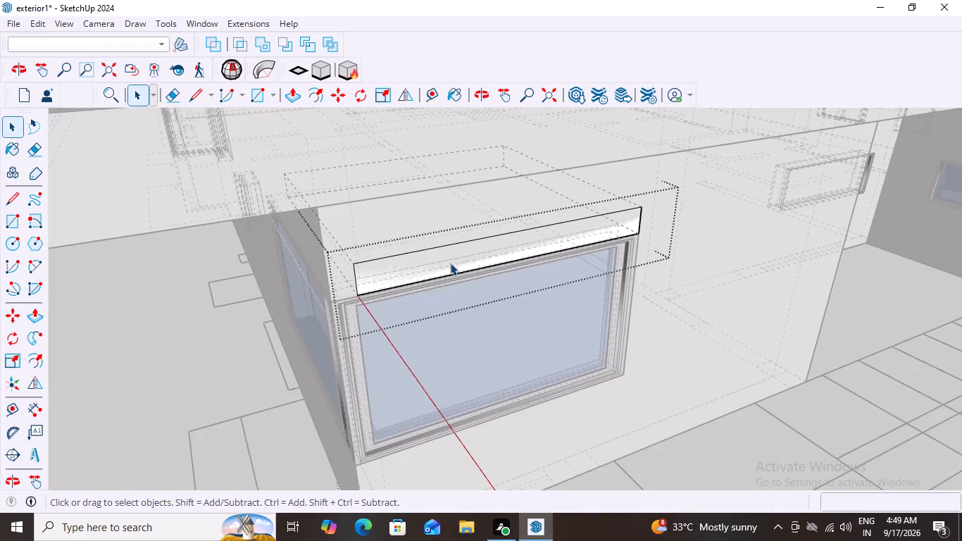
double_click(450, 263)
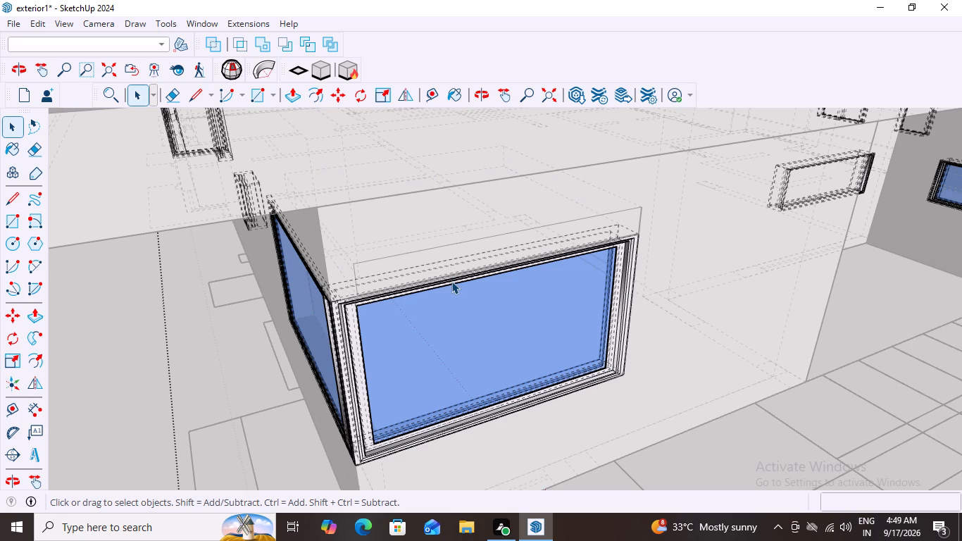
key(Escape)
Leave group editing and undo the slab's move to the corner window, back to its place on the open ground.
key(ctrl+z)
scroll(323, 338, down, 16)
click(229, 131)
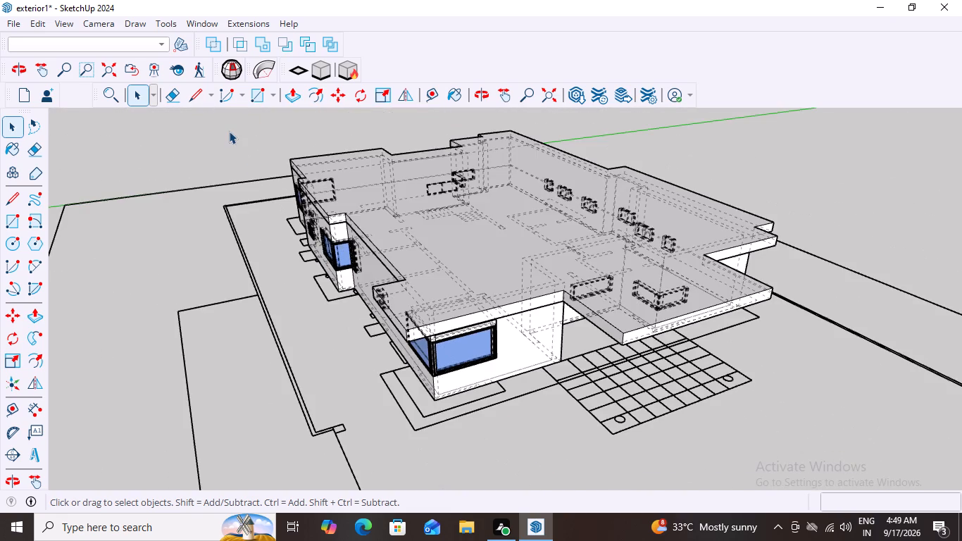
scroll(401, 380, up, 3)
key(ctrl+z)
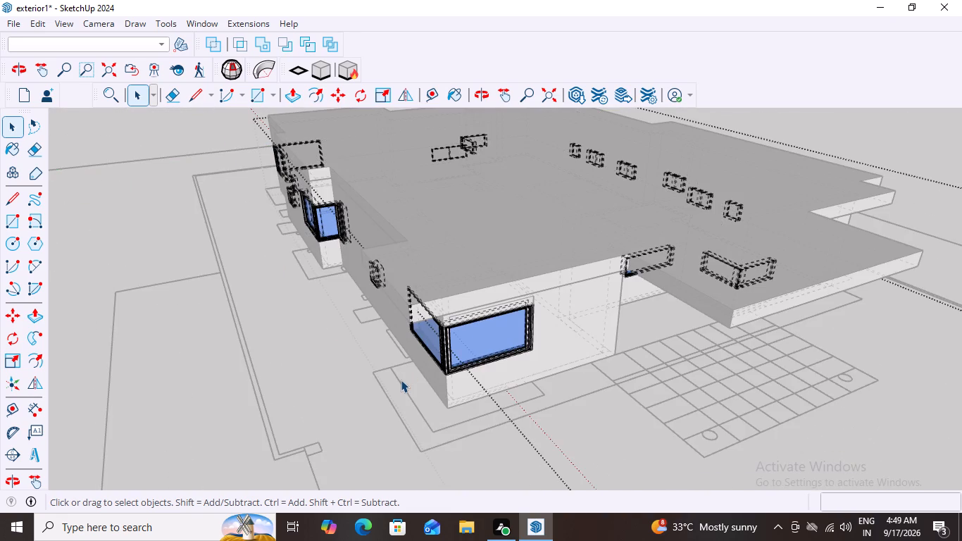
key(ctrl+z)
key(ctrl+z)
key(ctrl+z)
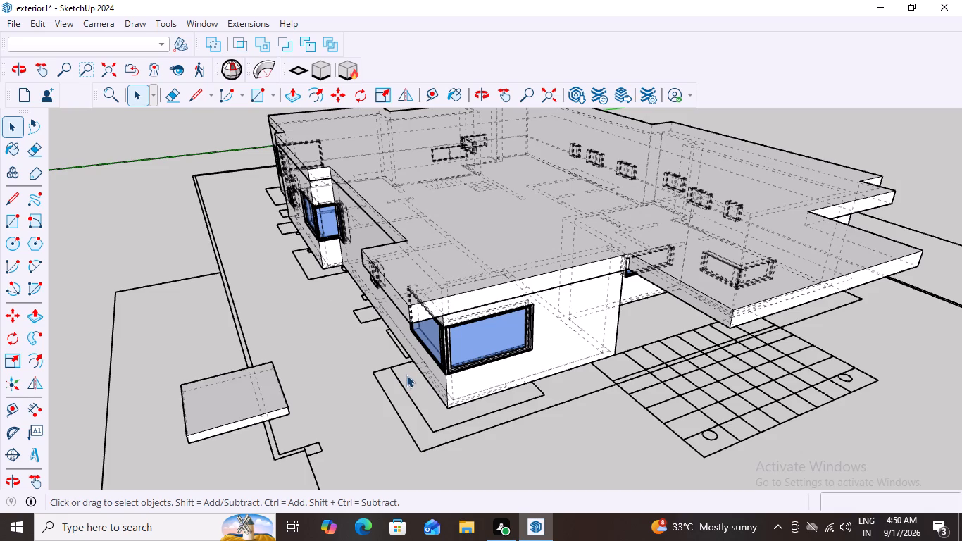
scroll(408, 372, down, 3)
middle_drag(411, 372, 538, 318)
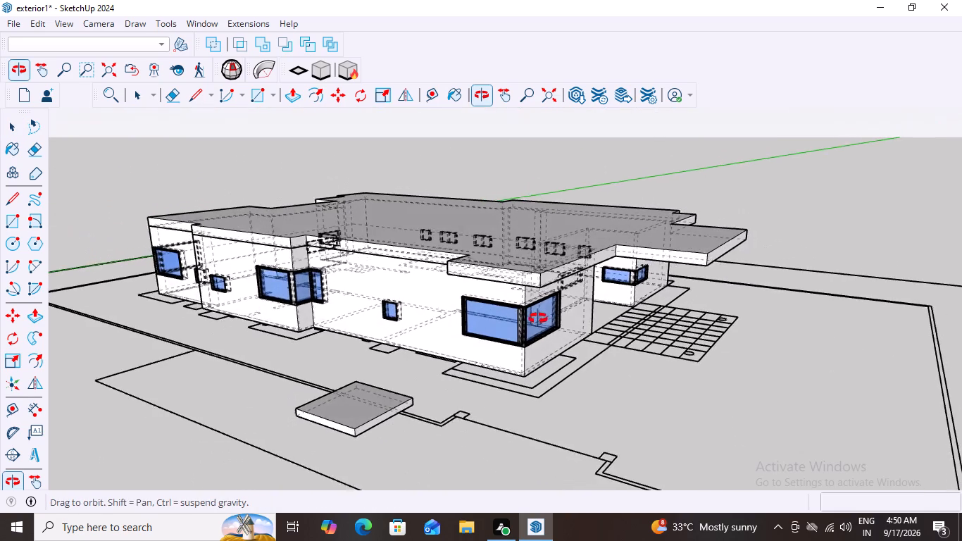
Open the slab group on the open ground beside the long wall for editing.
middle_drag(538, 318, 539, 318)
scroll(366, 449, up, 9)
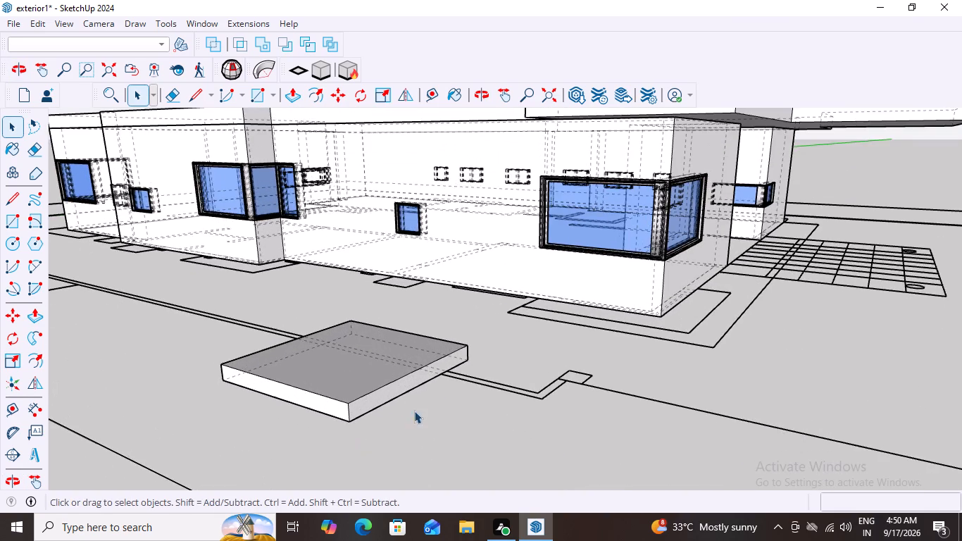
middle_drag(414, 411, 387, 431)
scroll(388, 452, down, 13)
middle_drag(385, 434, 356, 452)
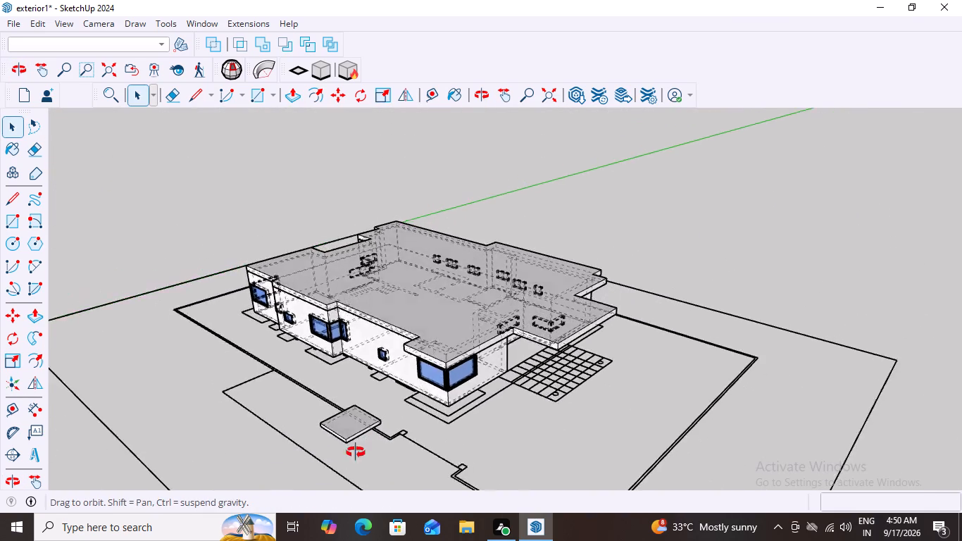
middle_drag(356, 452, 322, 448)
scroll(294, 425, up, 11)
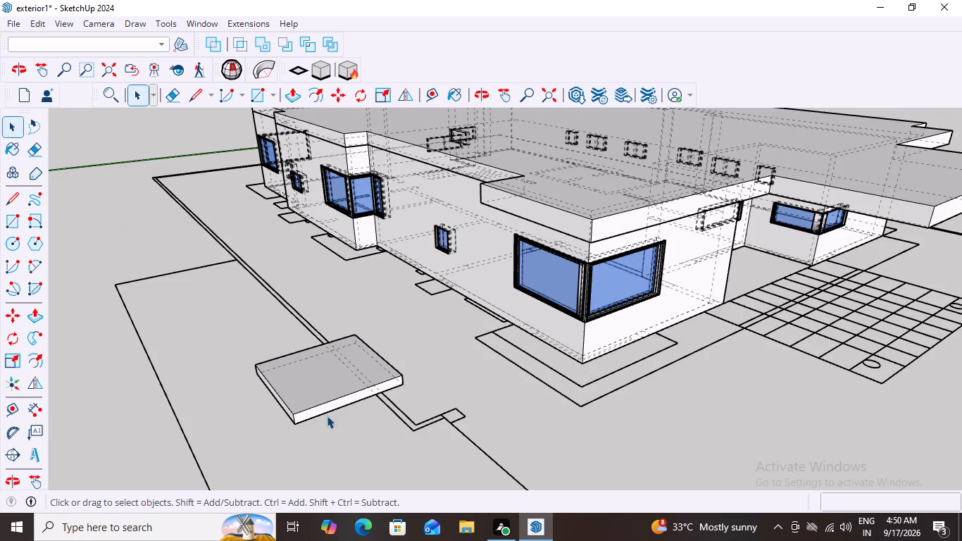
scroll(327, 416, up, 6)
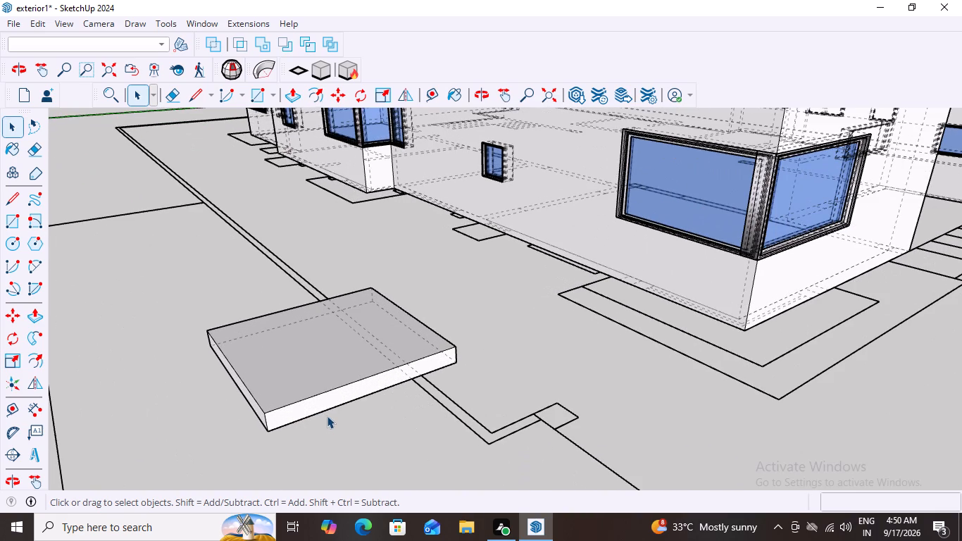
scroll(306, 401, up, 1)
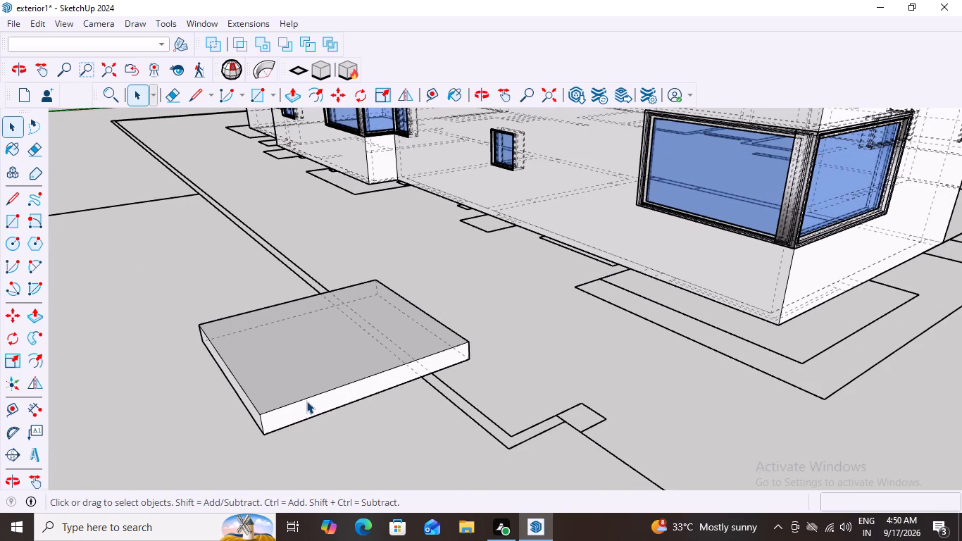
click(306, 370)
double_click(306, 370)
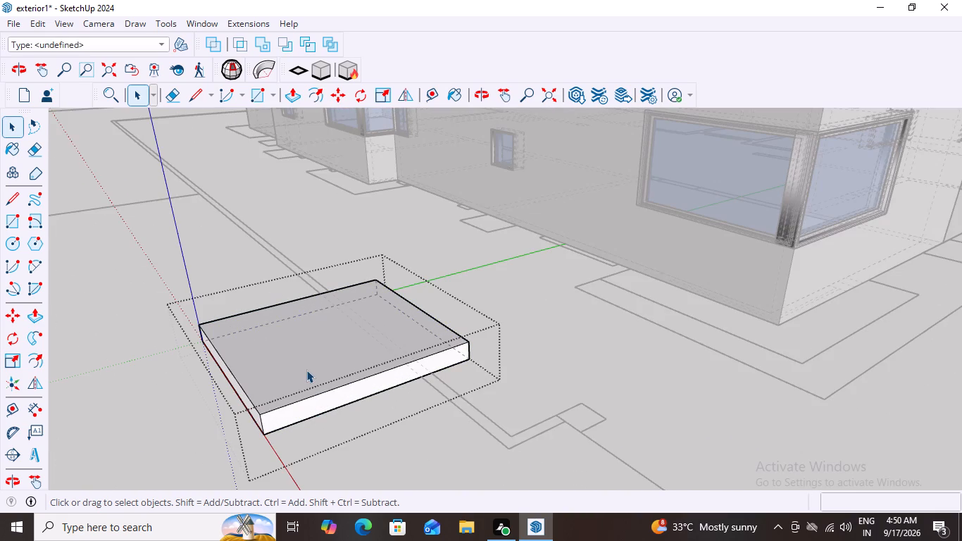
Offset the slab's top face outline inward by about 124 mm.
key(f)
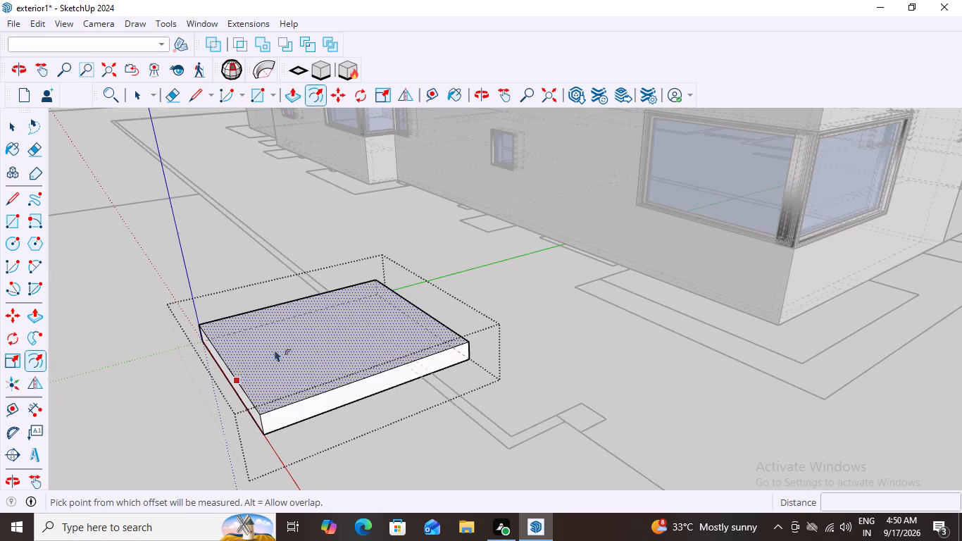
click(261, 309)
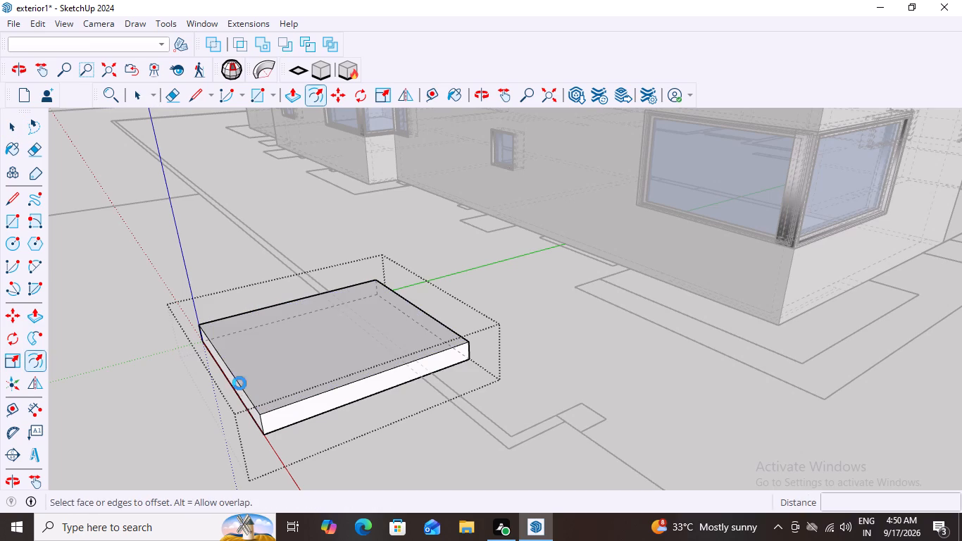
click(251, 364)
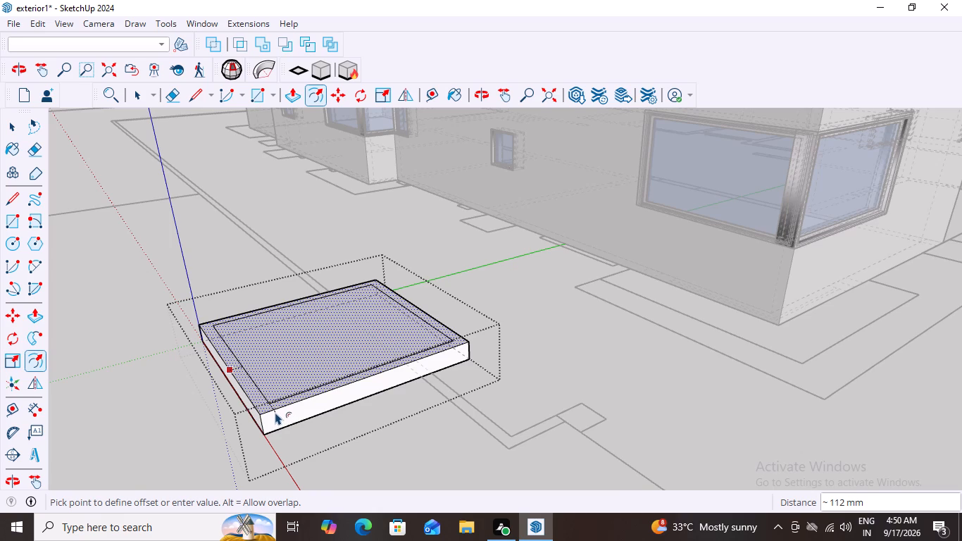
middle_drag(275, 412, 239, 452)
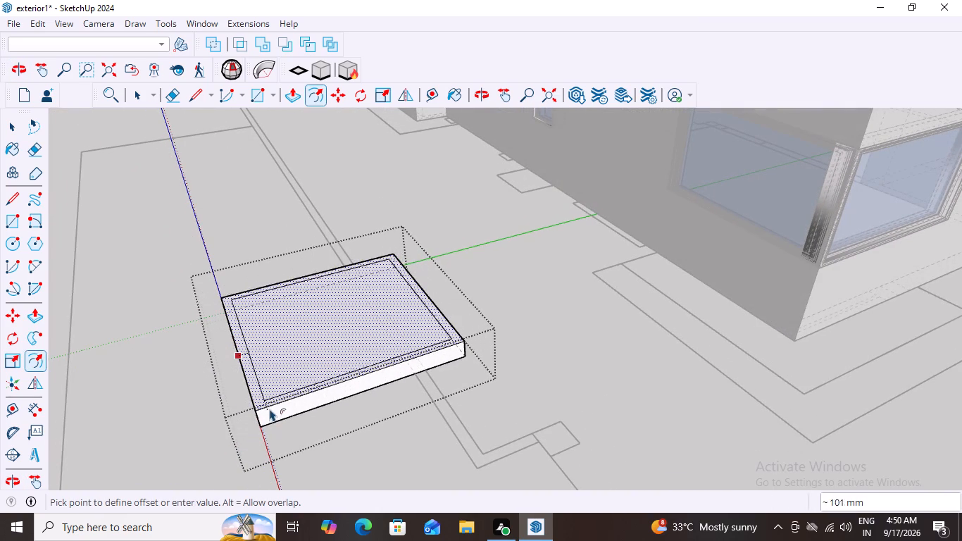
scroll(270, 409, up, 5)
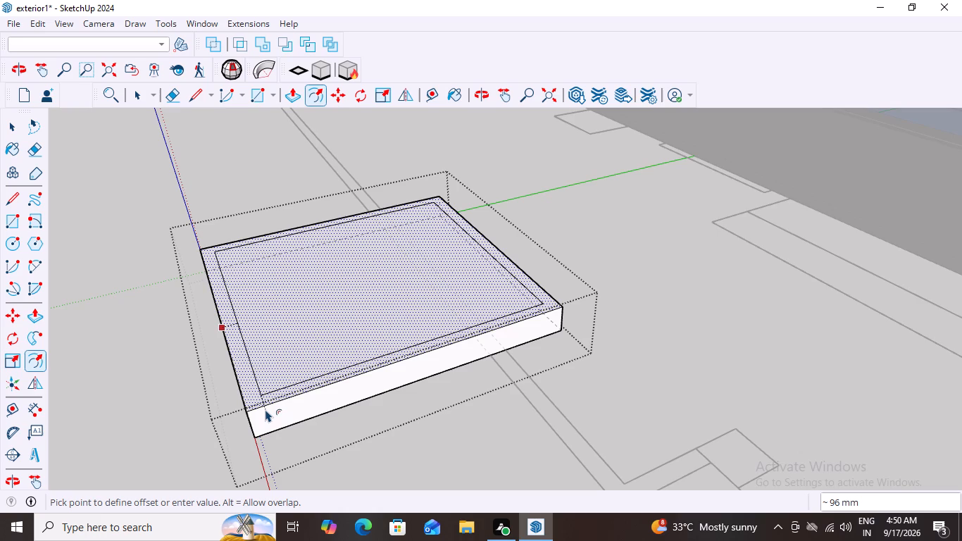
click(271, 409)
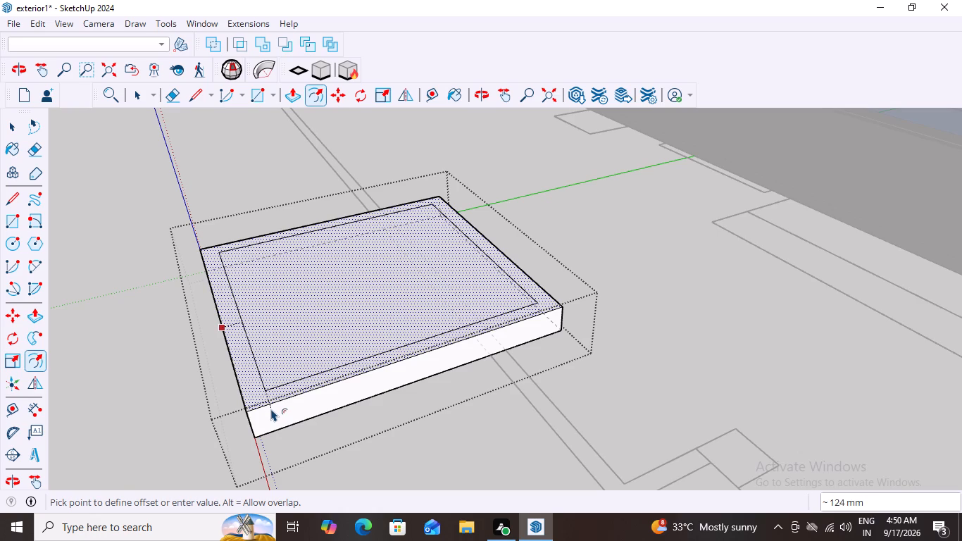
Draw lines about 124 mm long from three corners of the inner outline straight out to the slab's outer edges.
key(space)
key(l)
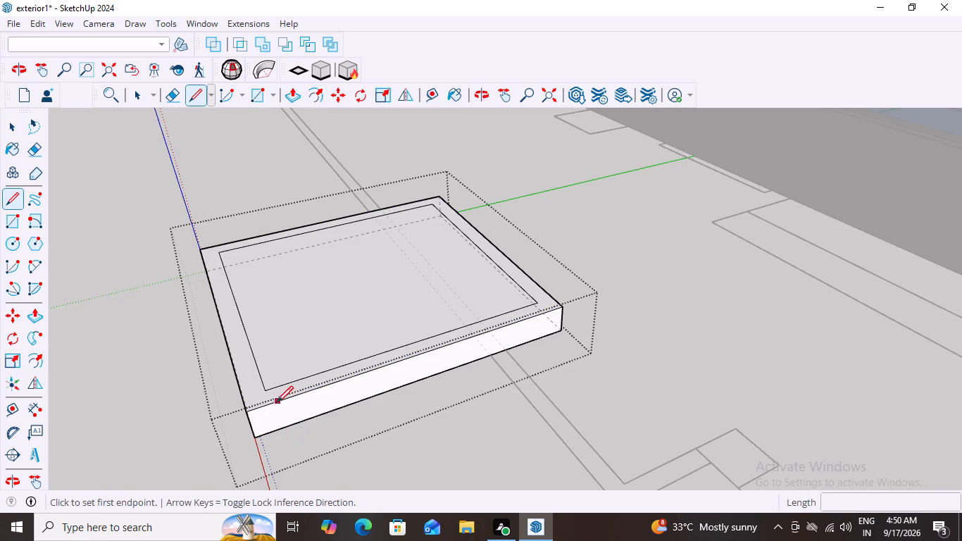
click(266, 392)
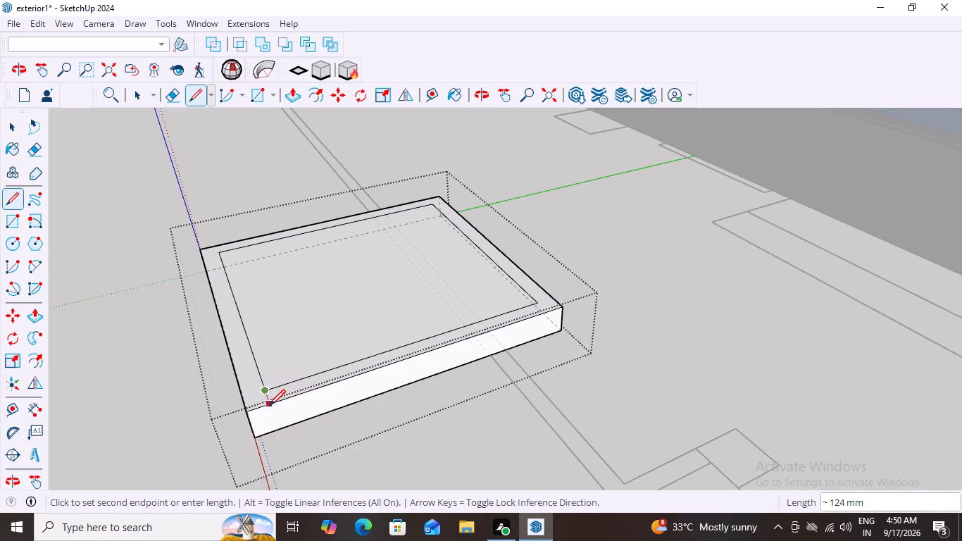
click(269, 406)
key(space)
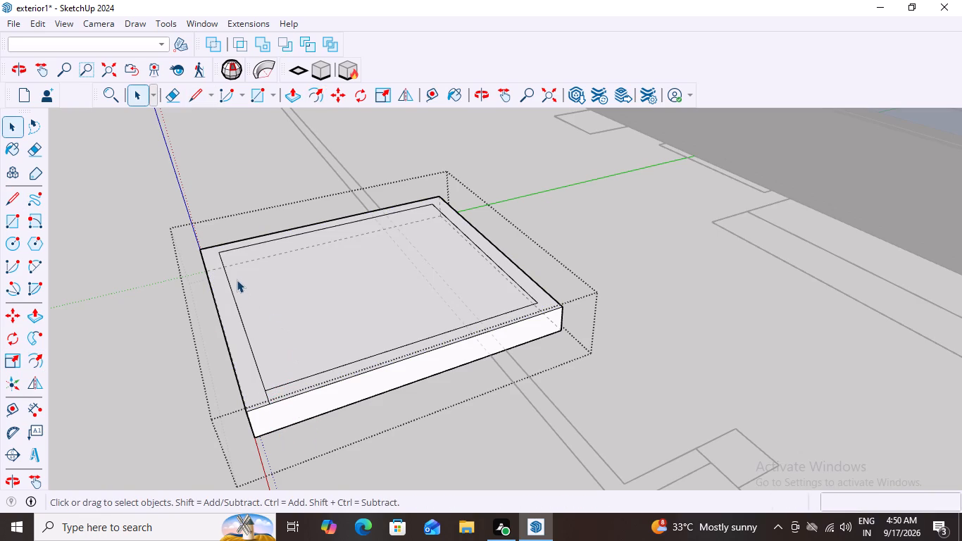
key(l)
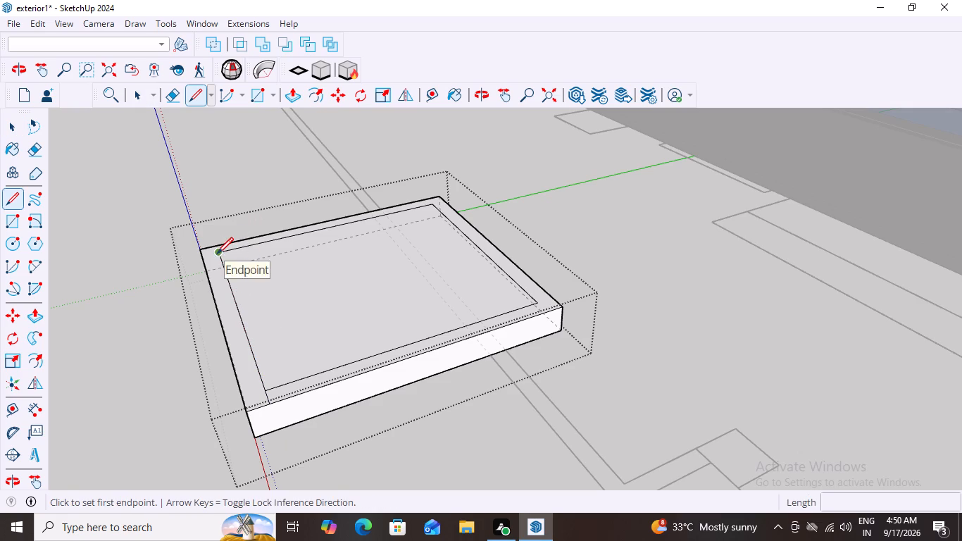
click(218, 255)
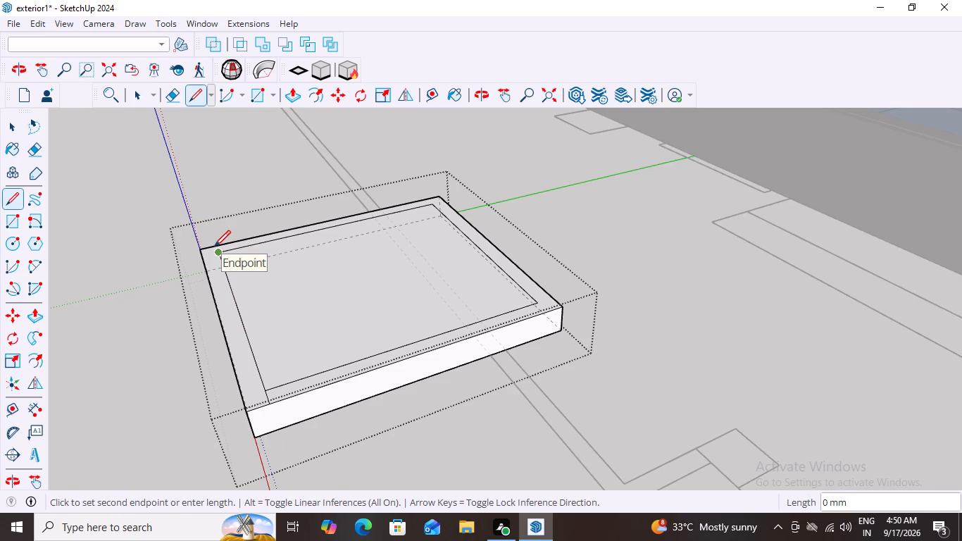
scroll(225, 275, up, 4)
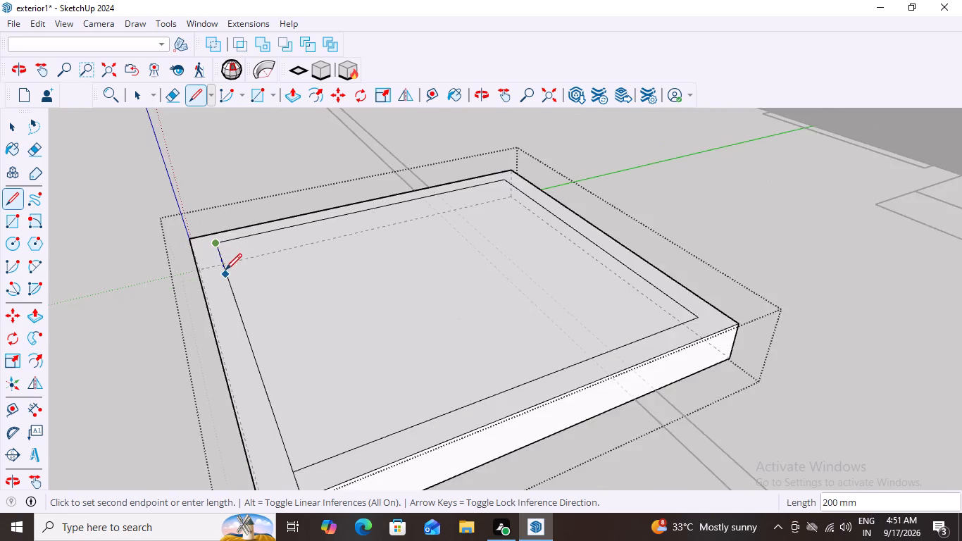
scroll(225, 270, up, 4)
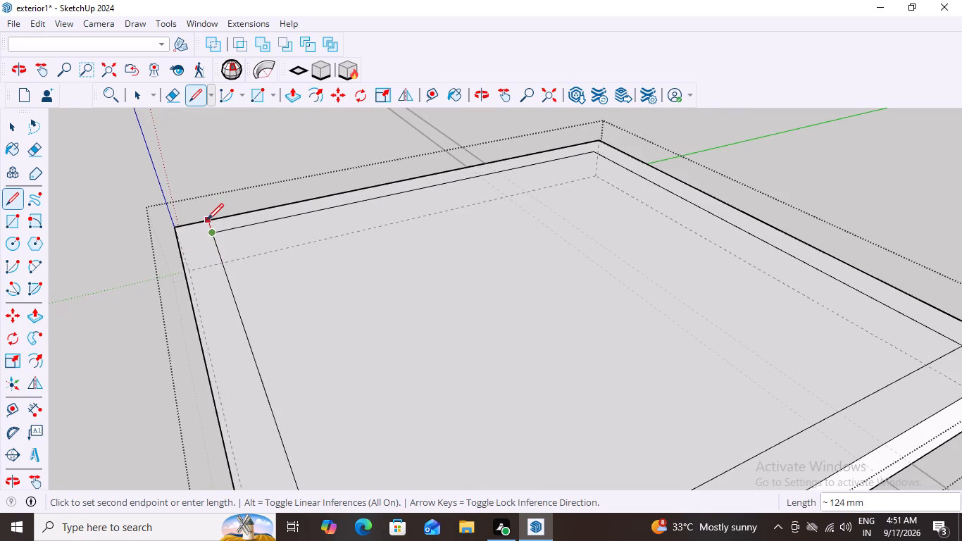
click(207, 220)
key(space)
key(l)
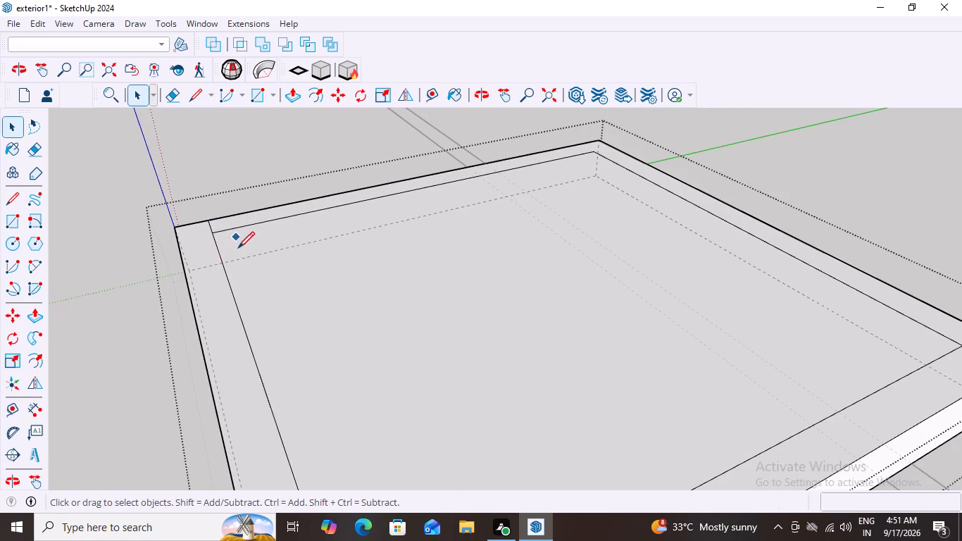
scroll(237, 265, down, 7)
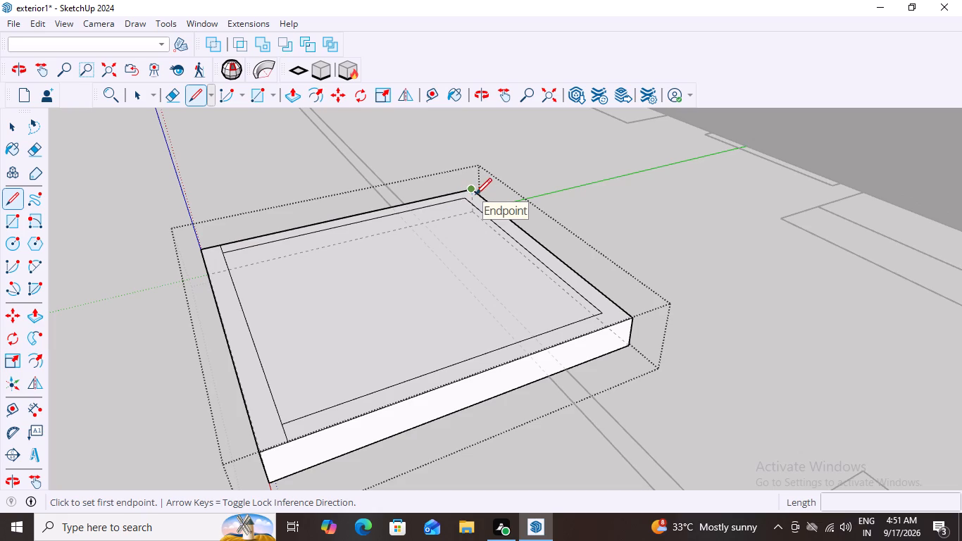
click(602, 314)
click(616, 309)
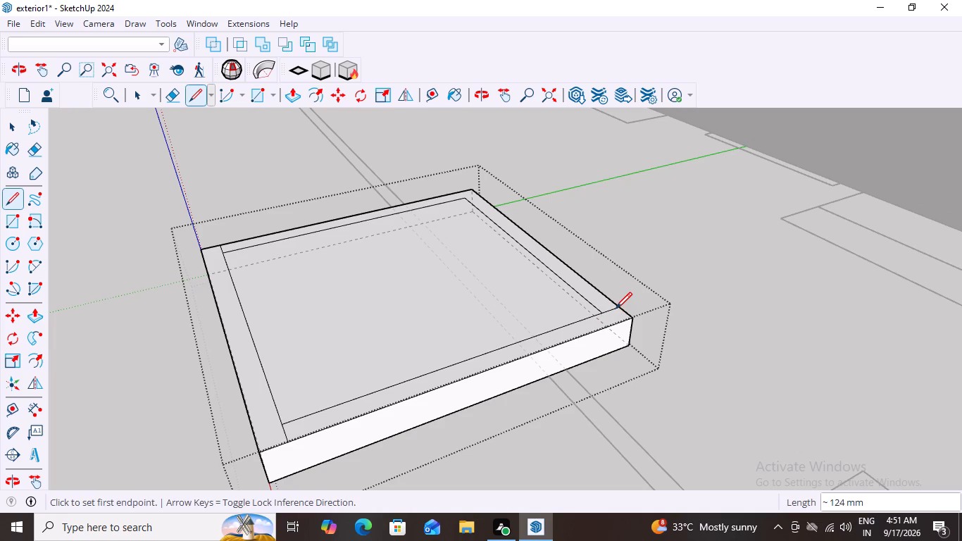
key(space)
Cut out the inner top face and the slab's bottom face beneath it, leaving an open frame.
scroll(635, 297, down, 7)
click(530, 306)
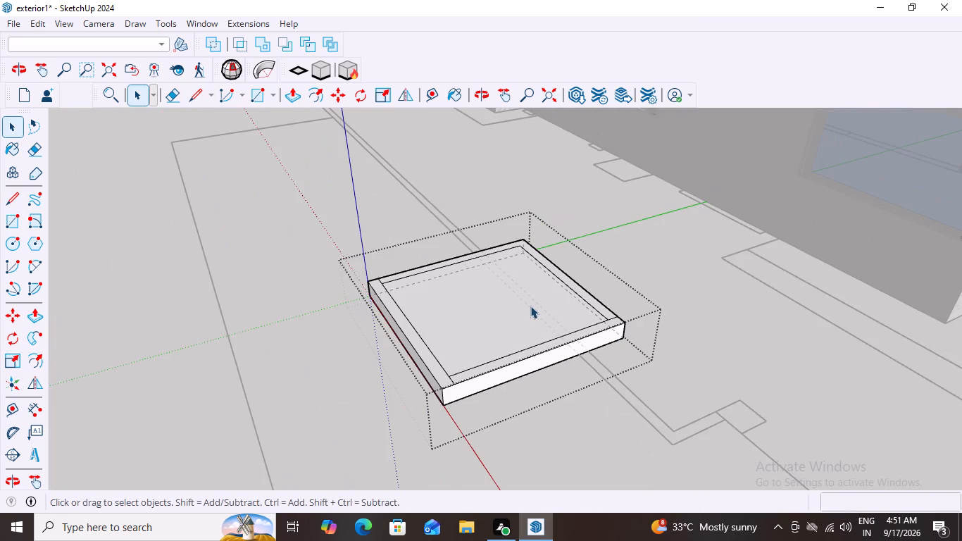
key(ctrl+x)
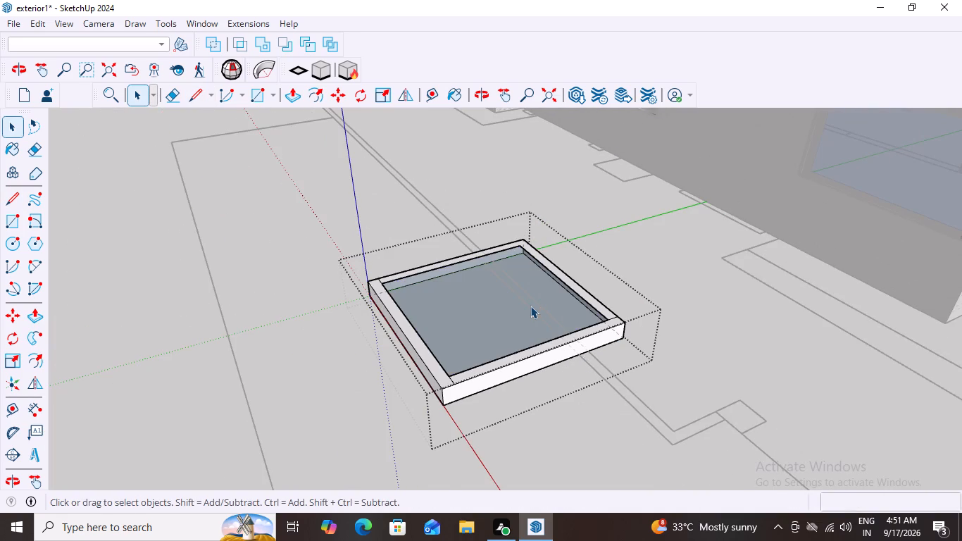
middle_drag(532, 311, 513, 311)
click(504, 311)
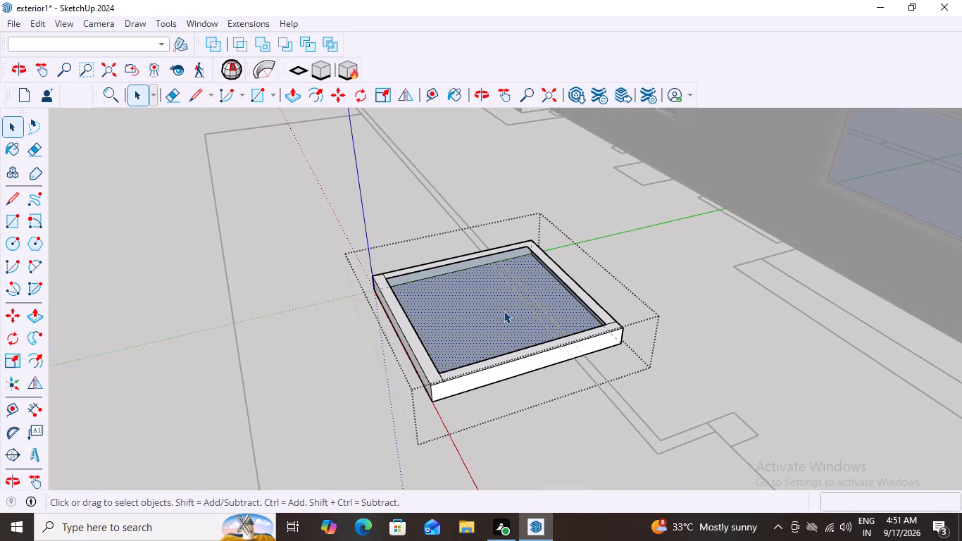
key(ctrl+x)
Delete the L-shaped top border face and its edges along the two sides meeting at the frame's far corner.
middle_drag(506, 304, 435, 306)
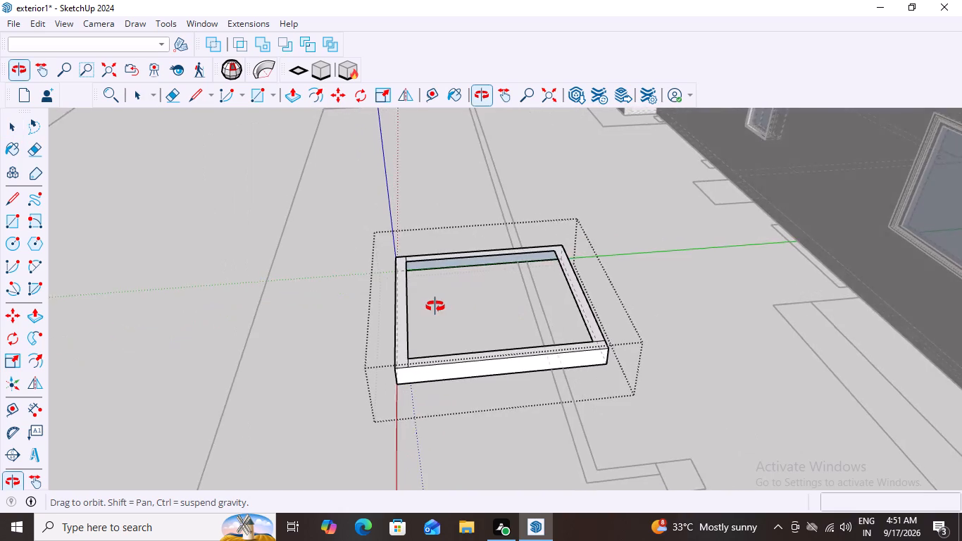
middle_drag(435, 306, 449, 316)
middle_drag(470, 325, 580, 380)
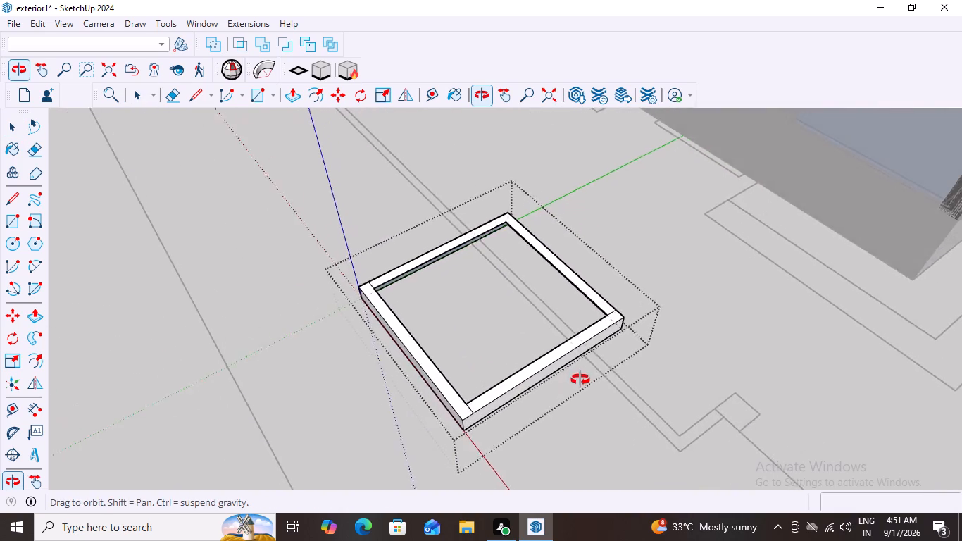
middle_drag(580, 380, 602, 368)
scroll(618, 311, up, 5)
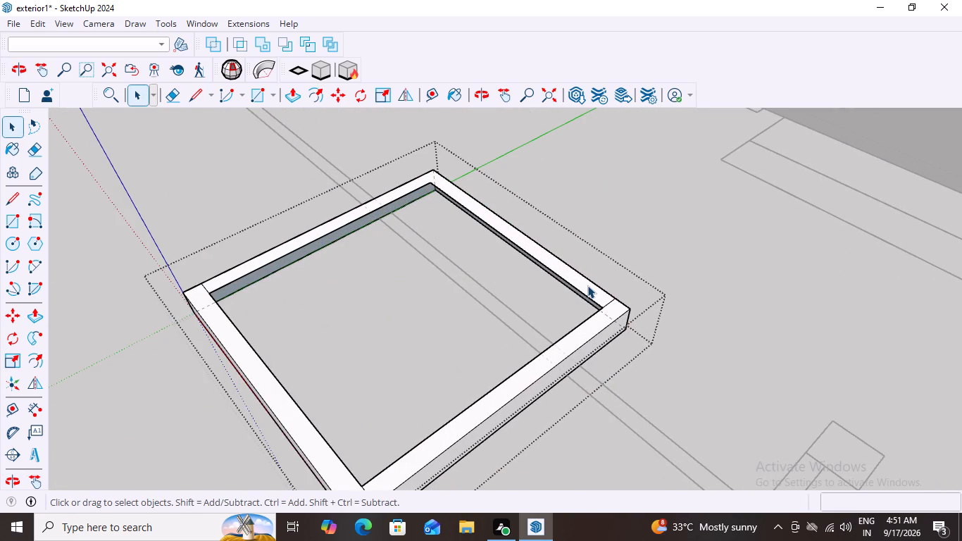
double_click(587, 285)
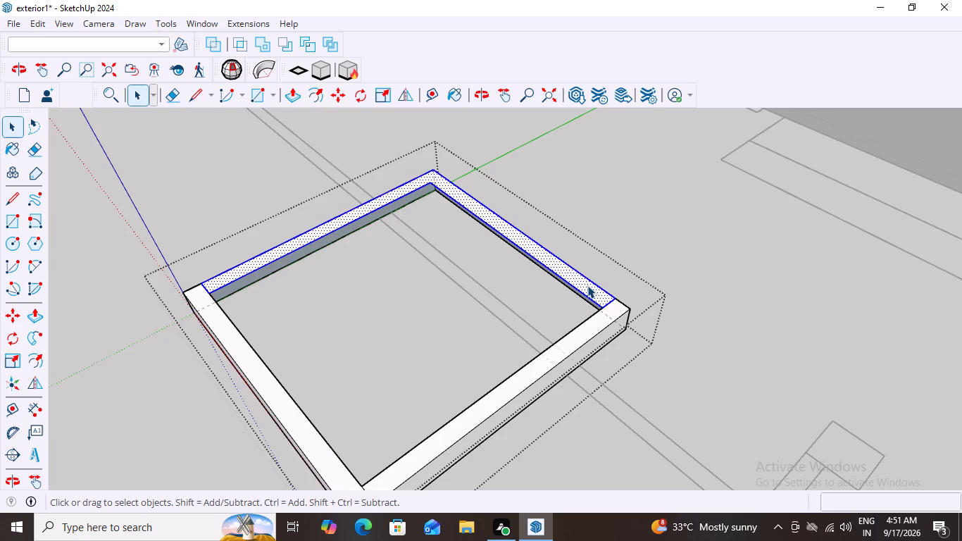
key(Delete)
Delete the leftover bottom edges and the short vertical edge along the frame's two removed sides, leaving an L-shaped strip.
scroll(587, 285, down, 3)
middle_drag(475, 358, 497, 370)
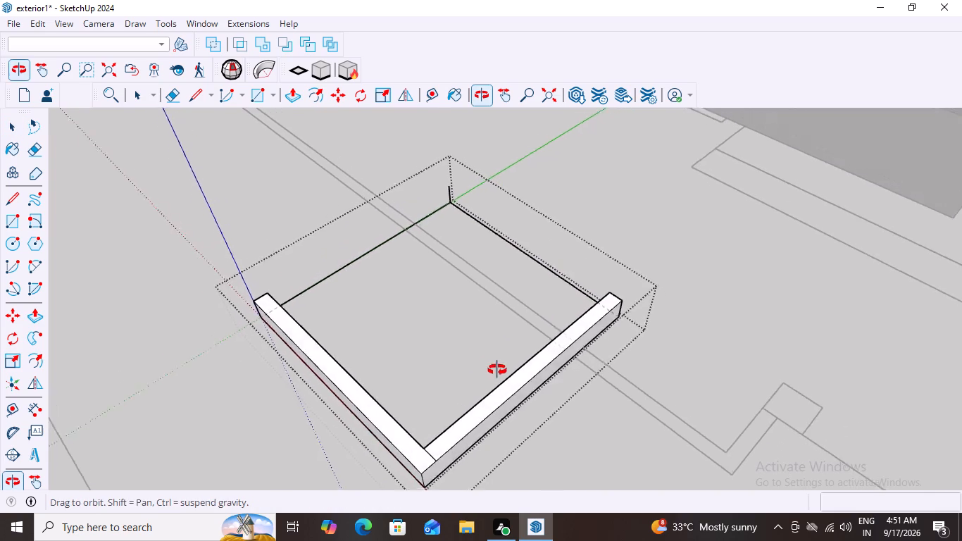
middle_drag(497, 370, 512, 378)
click(560, 271)
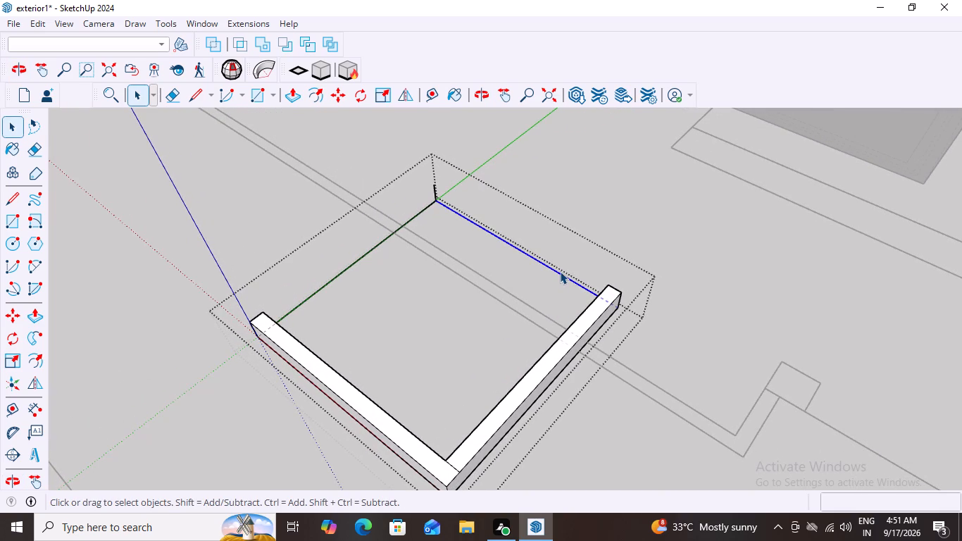
key(Delete)
click(434, 187)
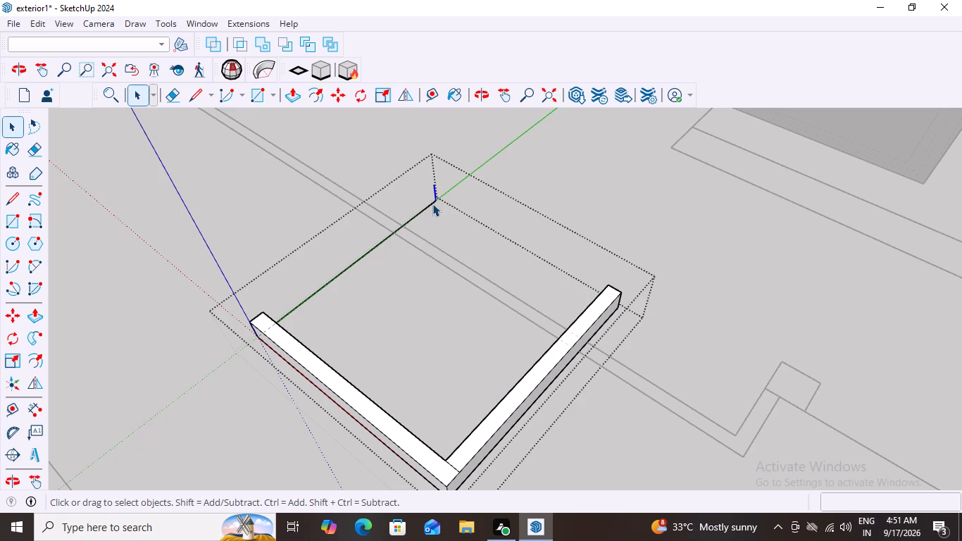
shift+click(430, 204)
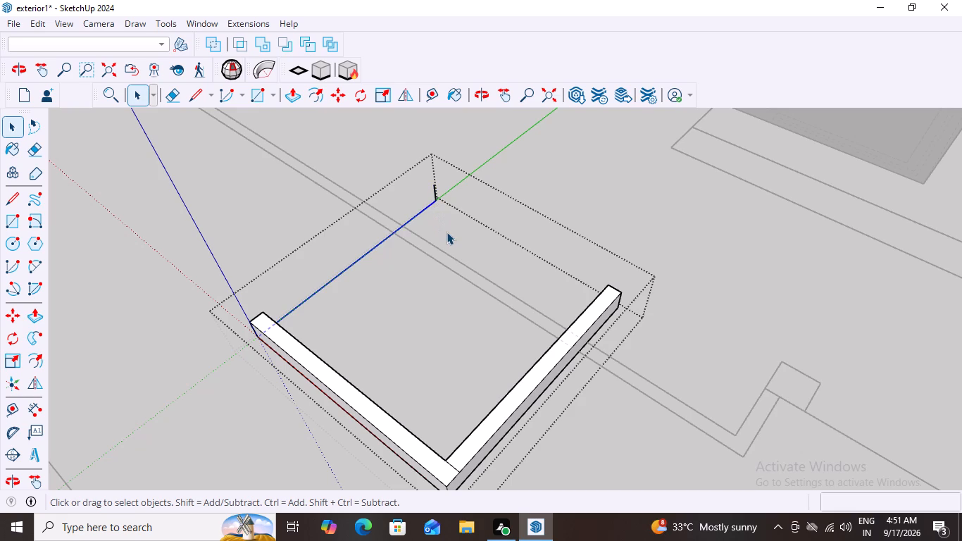
key(Delete)
click(433, 189)
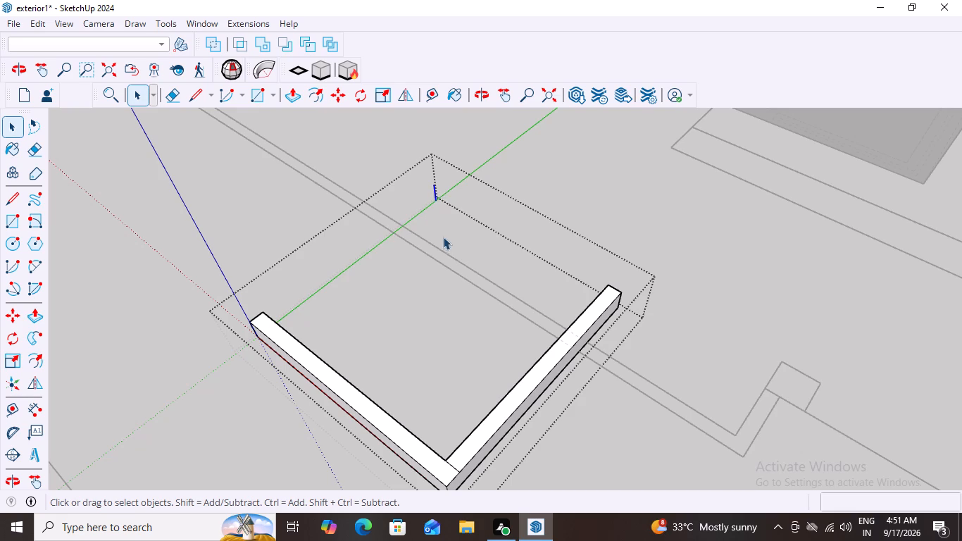
key(Delete)
Erase the seam edge across the L-shaped strip's corner to merge its two top faces, and leave the group.
scroll(470, 256, down, 6)
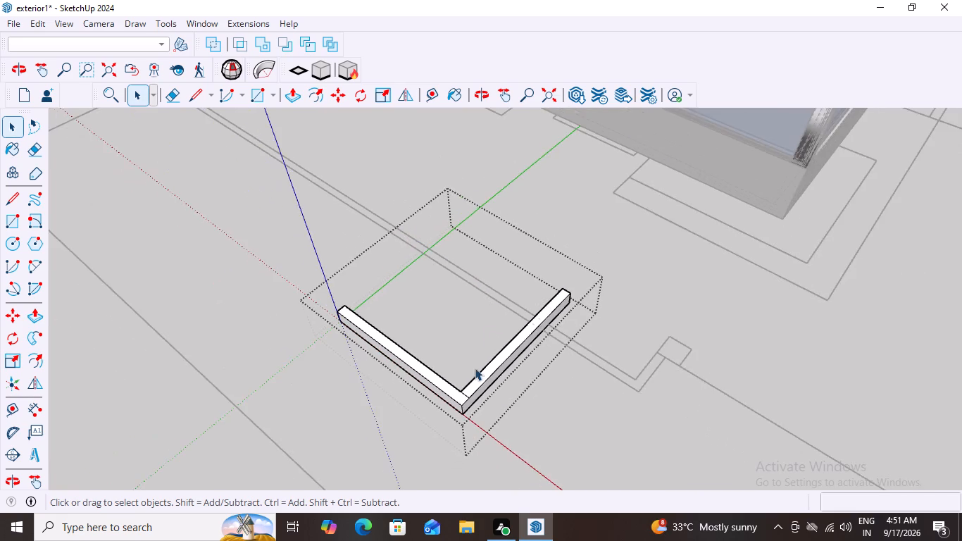
middle_drag(446, 410, 499, 348)
scroll(496, 380, up, 9)
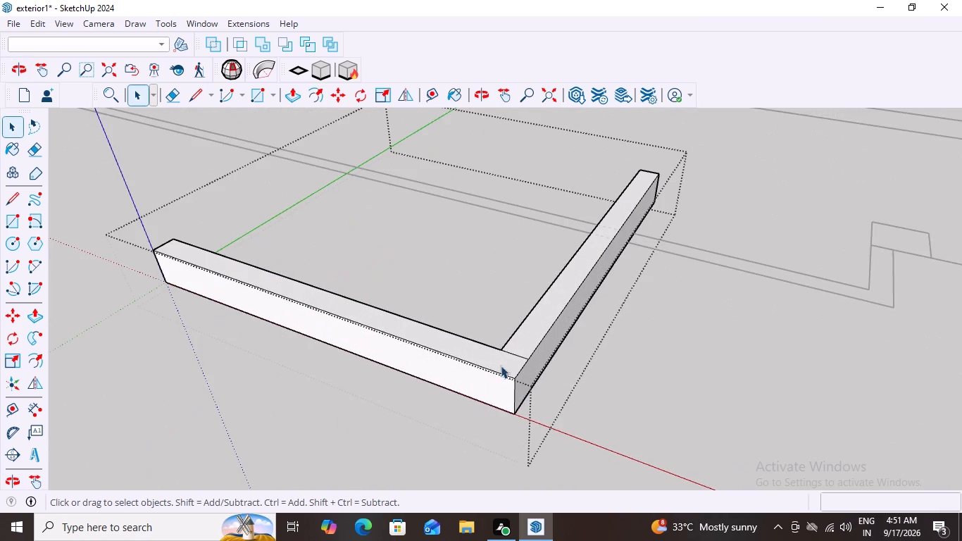
scroll(501, 366, up, 2)
click(514, 352)
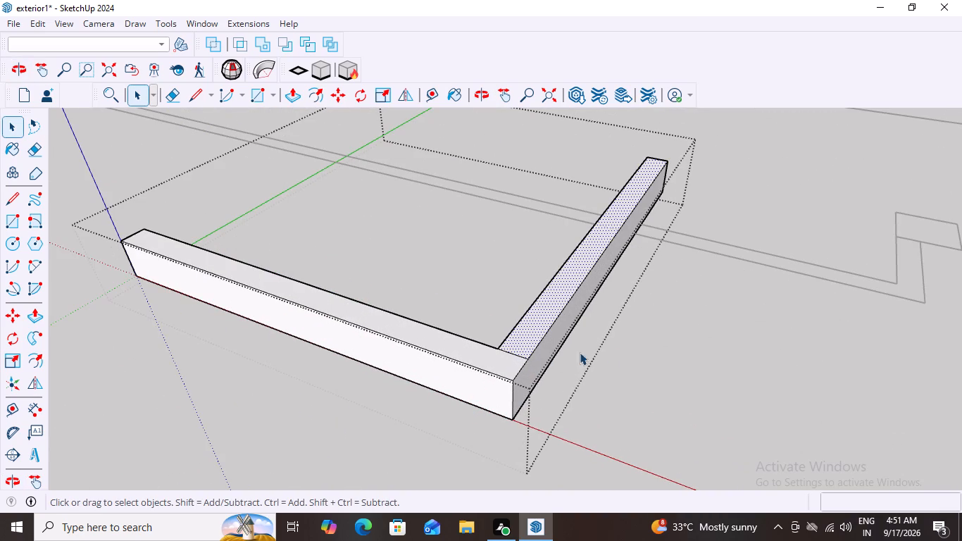
middle_drag(632, 360, 618, 411)
click(599, 415)
click(501, 402)
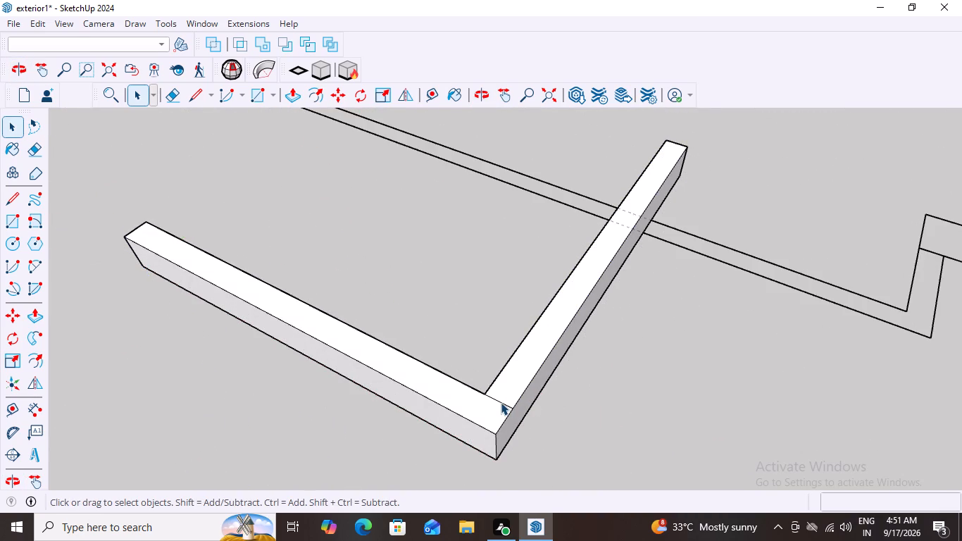
click(501, 402)
click(501, 402)
click(501, 402)
click(501, 402)
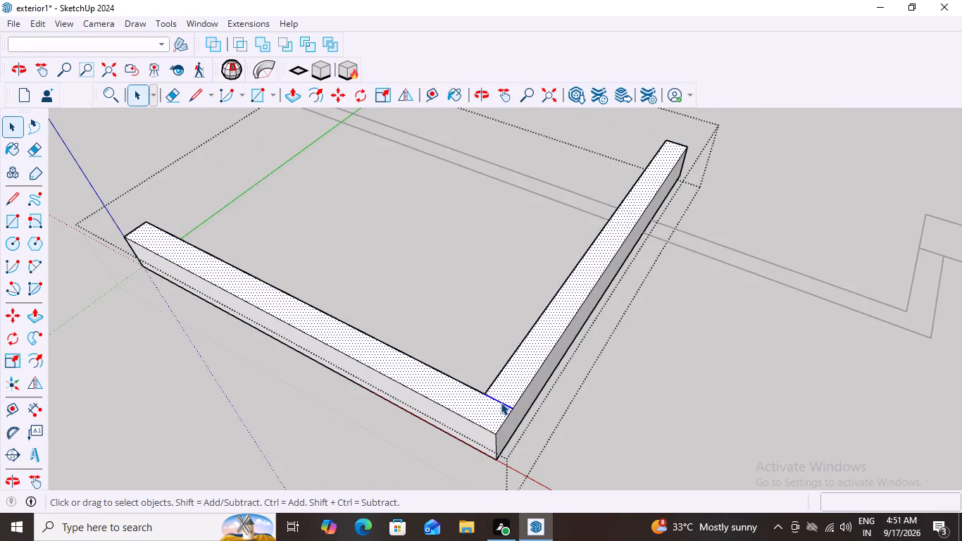
click(501, 402)
double_click(501, 402)
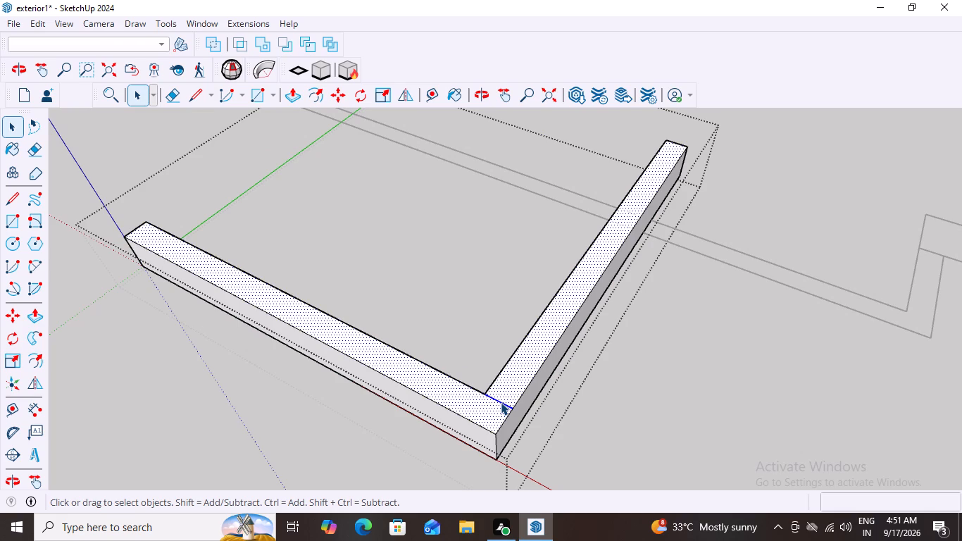
click(501, 402)
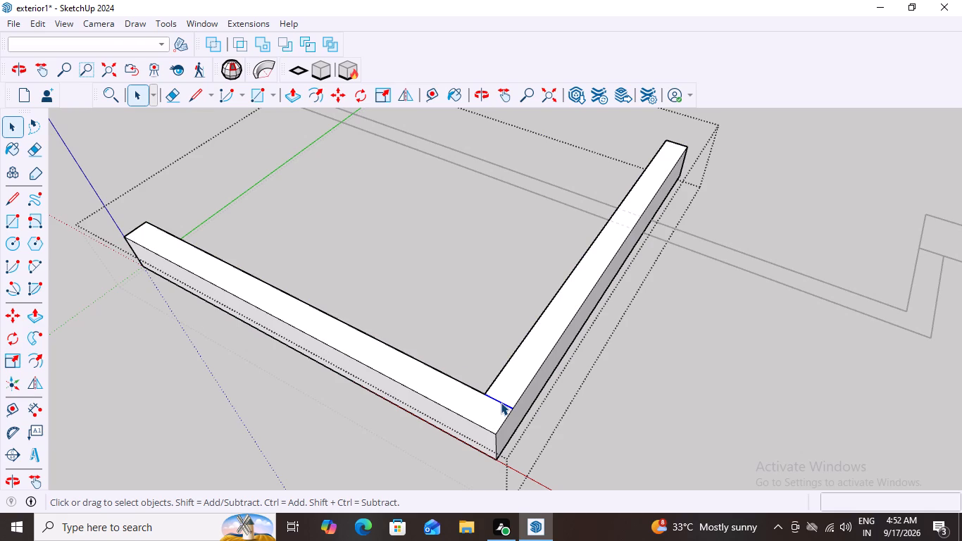
key(Delete)
scroll(507, 399, down, 6)
scroll(591, 399, down, 1)
click(694, 396)
Examine the L-shaped strip against the house's nearby corner windows to judge where it fits.
middle_drag(650, 415, 615, 413)
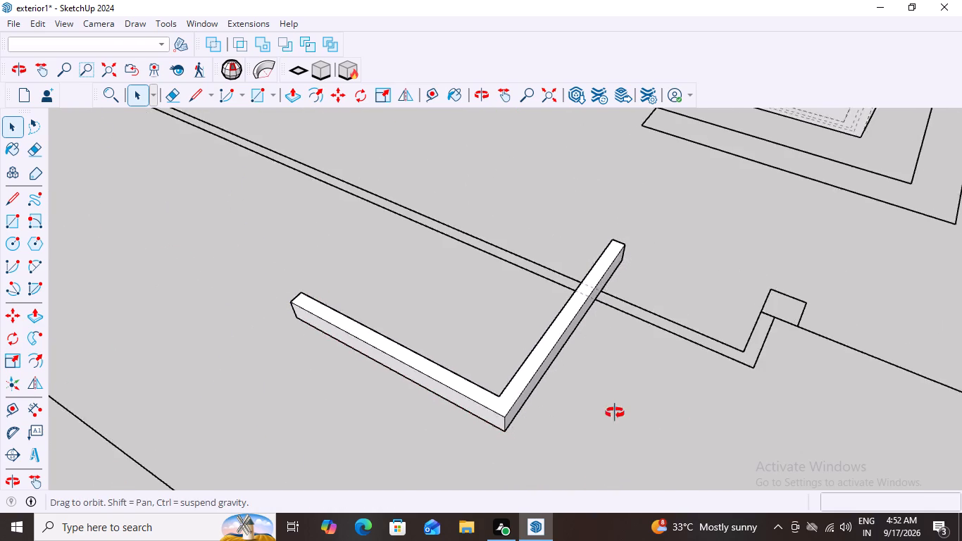
middle_drag(615, 413, 535, 364)
scroll(539, 361, down, 11)
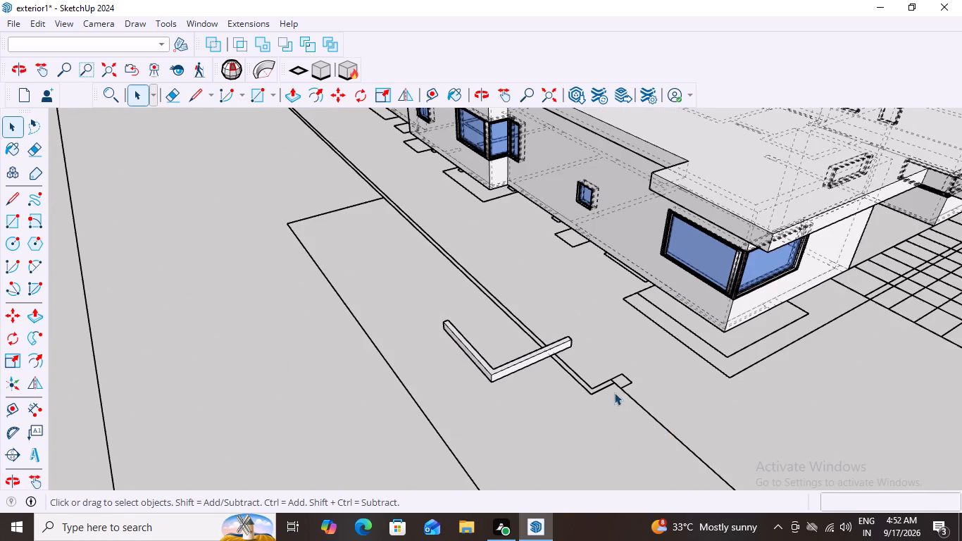
scroll(605, 390, up, 3)
middle_drag(559, 418, 457, 412)
scroll(449, 412, down, 3)
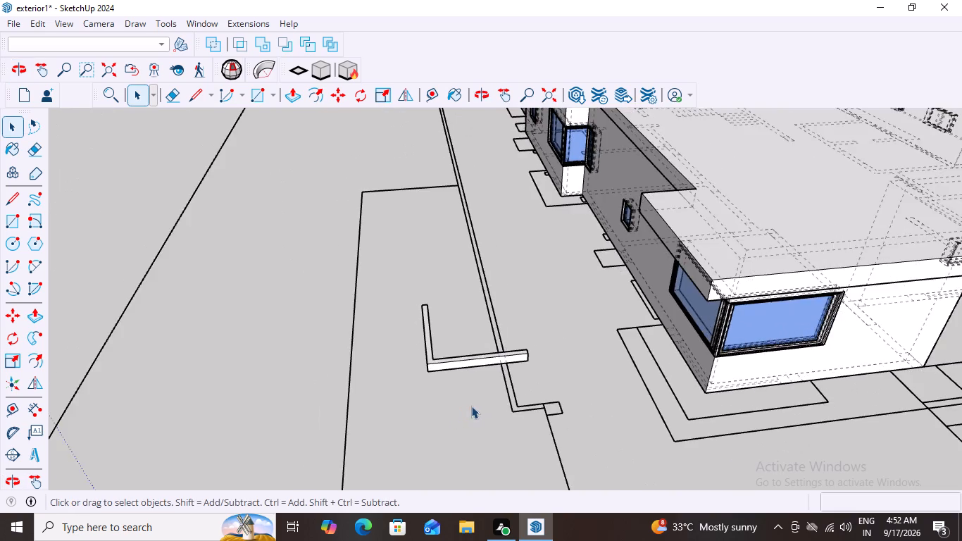
scroll(479, 402, down, 4)
middle_drag(464, 418, 562, 425)
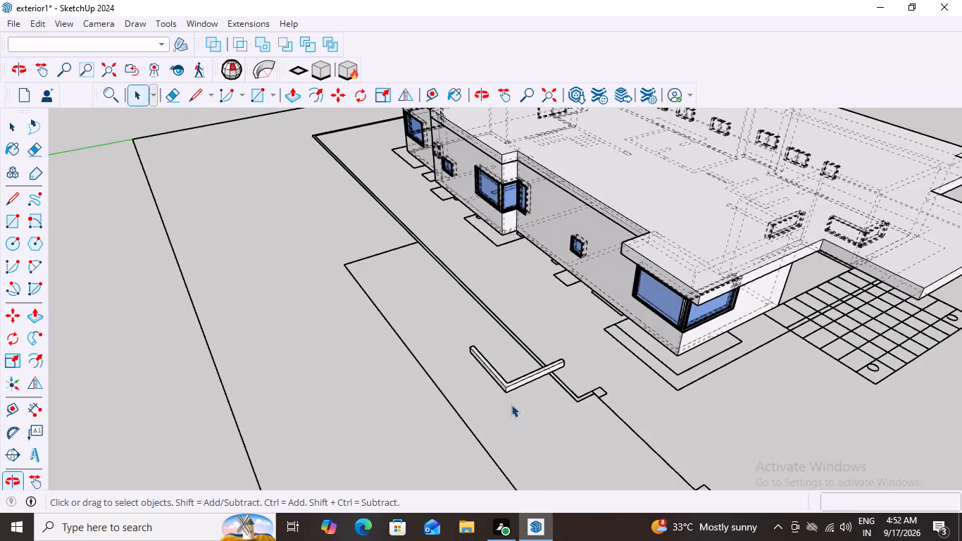
scroll(578, 365, up, 7)
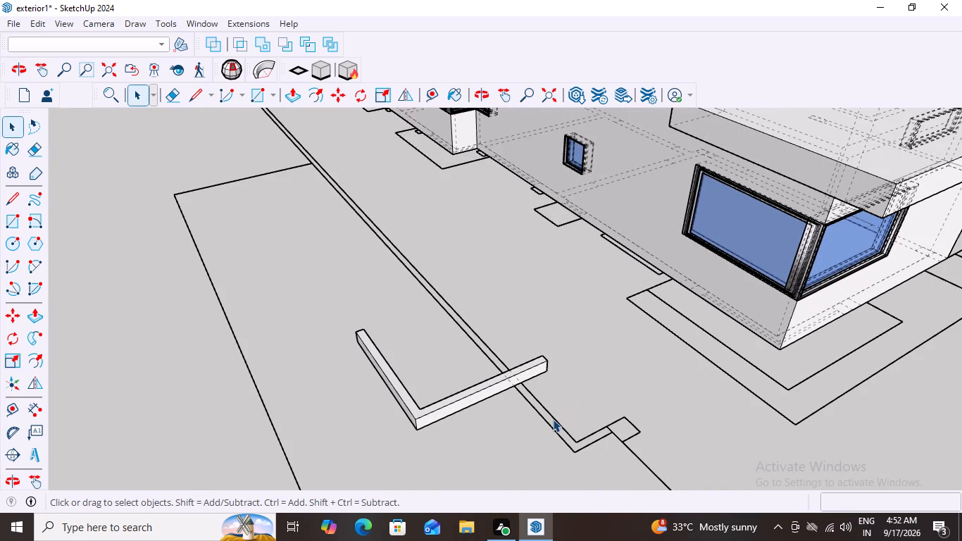
middle_drag(537, 409, 444, 300)
scroll(454, 334, down, 10)
scroll(751, 399, down, 1)
scroll(456, 406, up, 3)
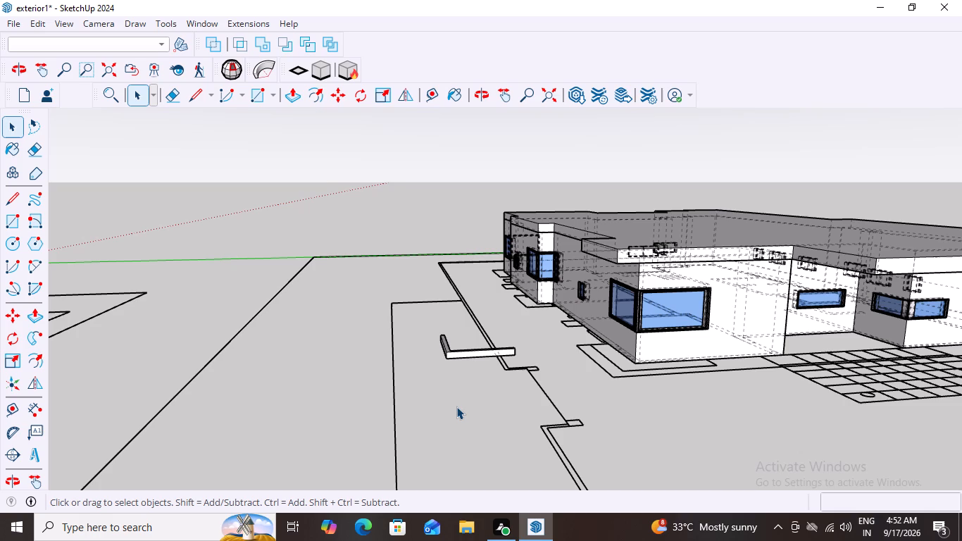
scroll(617, 326, down, 7)
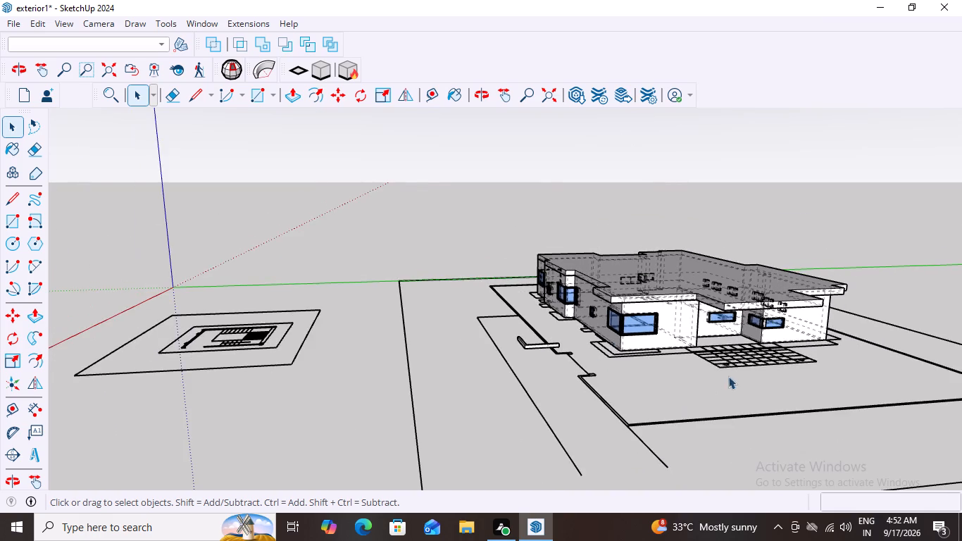
scroll(618, 337, up, 6)
middle_drag(560, 359, 587, 418)
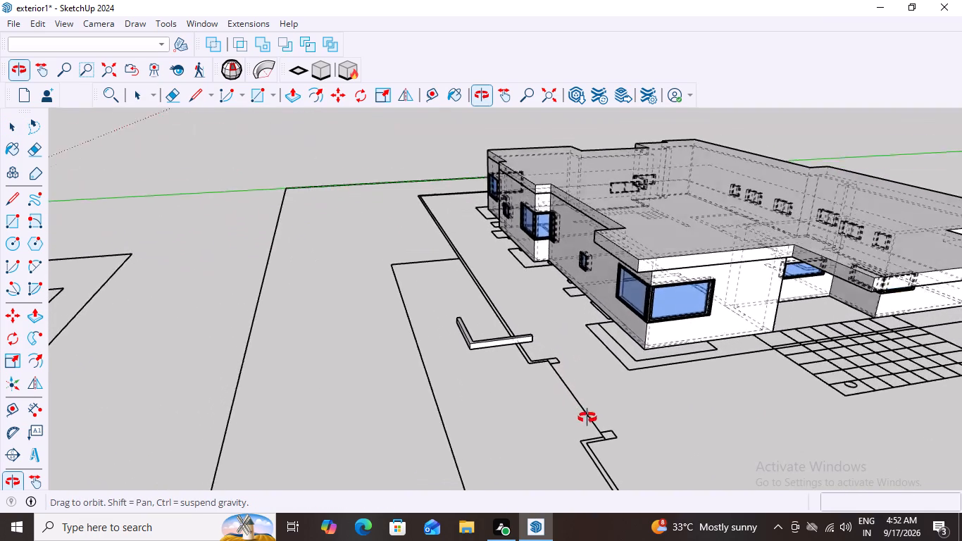
middle_drag(587, 418, 613, 418)
scroll(532, 341, up, 4)
middle_drag(577, 335, 531, 346)
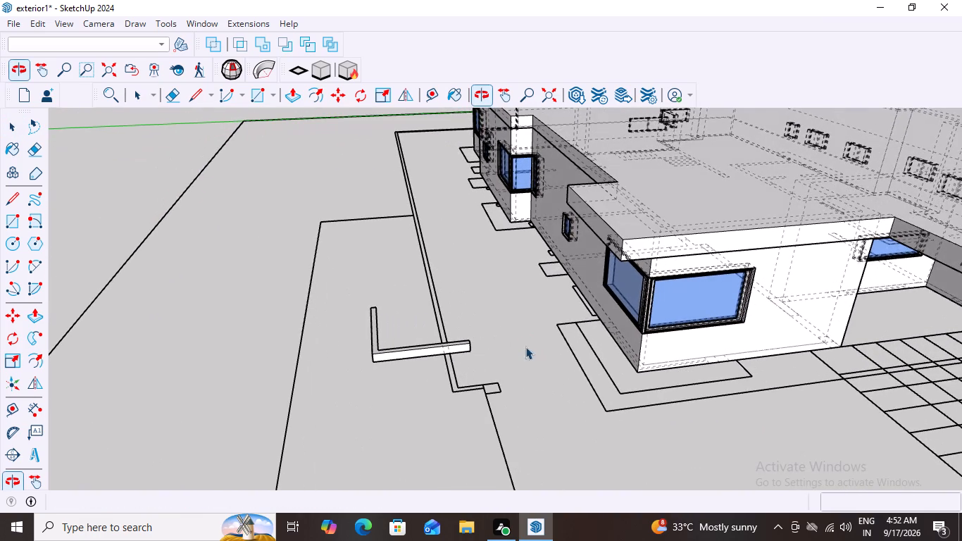
scroll(434, 356, up, 2)
middle_drag(451, 359, 480, 367)
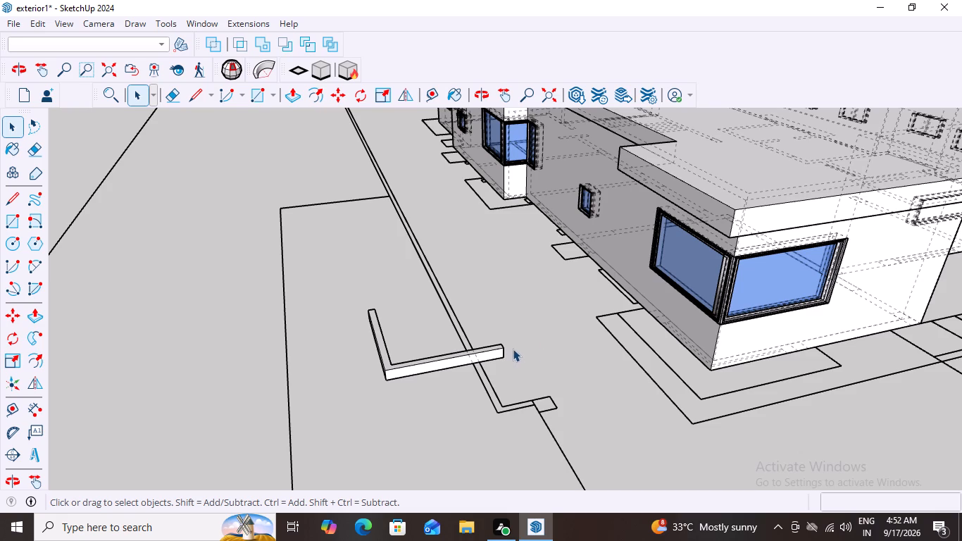
scroll(497, 415, up, 2)
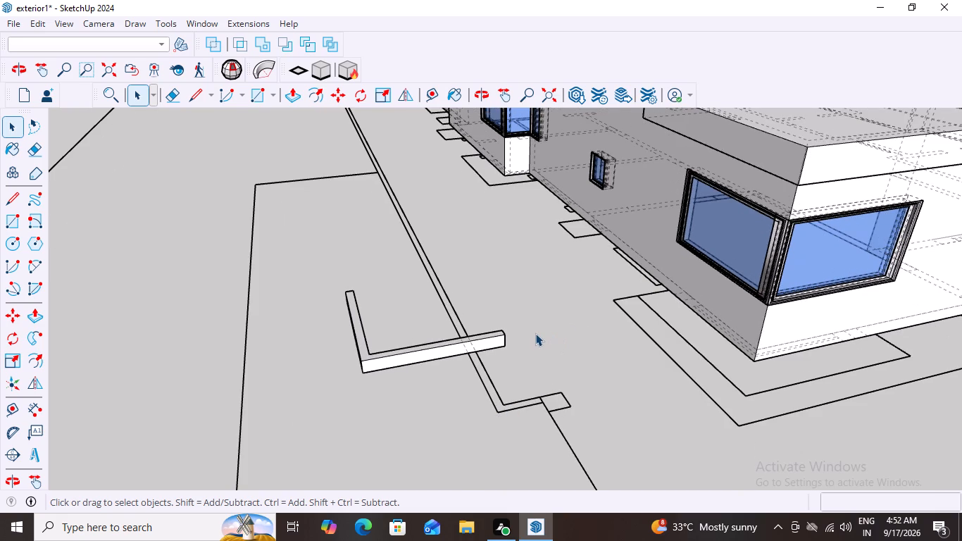
Move the L-shaped strip about 6015 mm, from its end's bottom corner to the upper outer corner of the house's corner window.
click(444, 342)
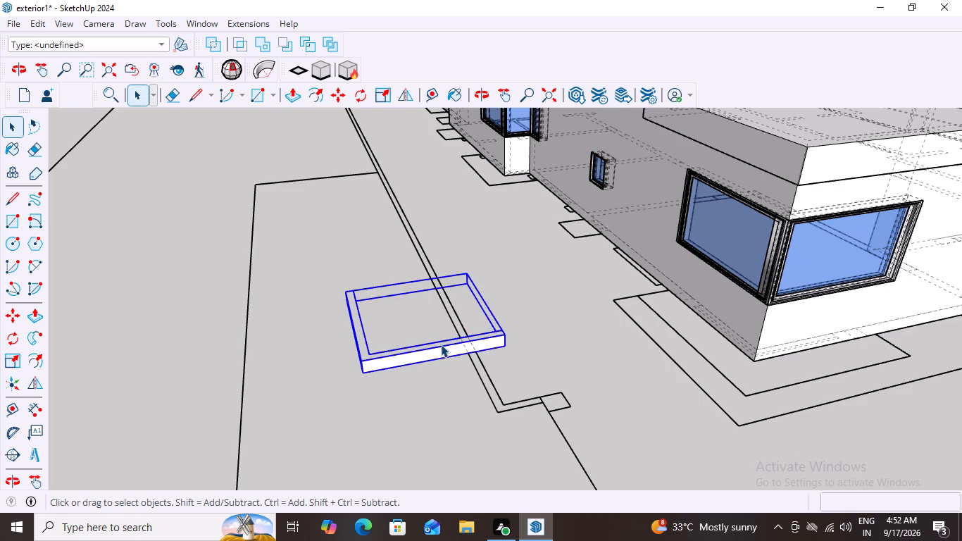
key(m)
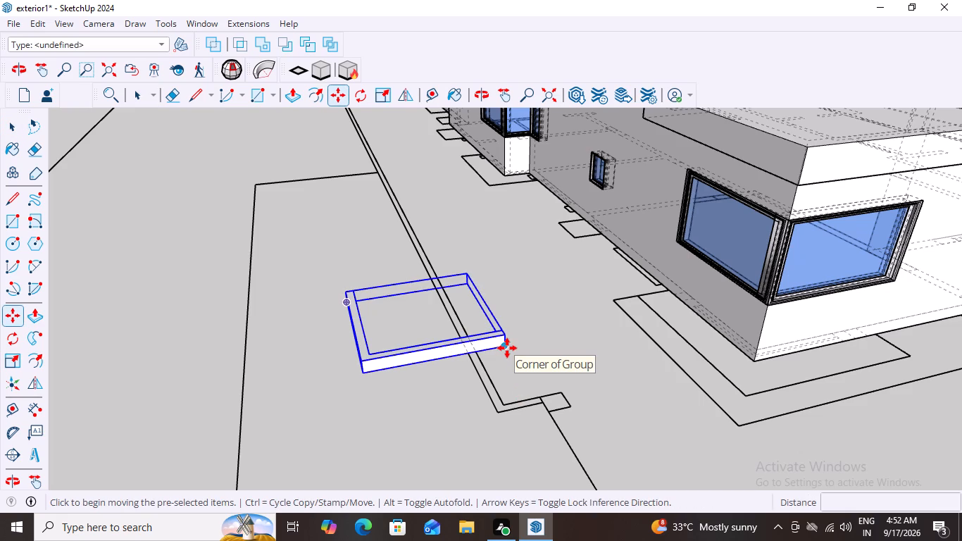
click(507, 348)
scroll(678, 384, down, 6)
scroll(808, 277, up, 2)
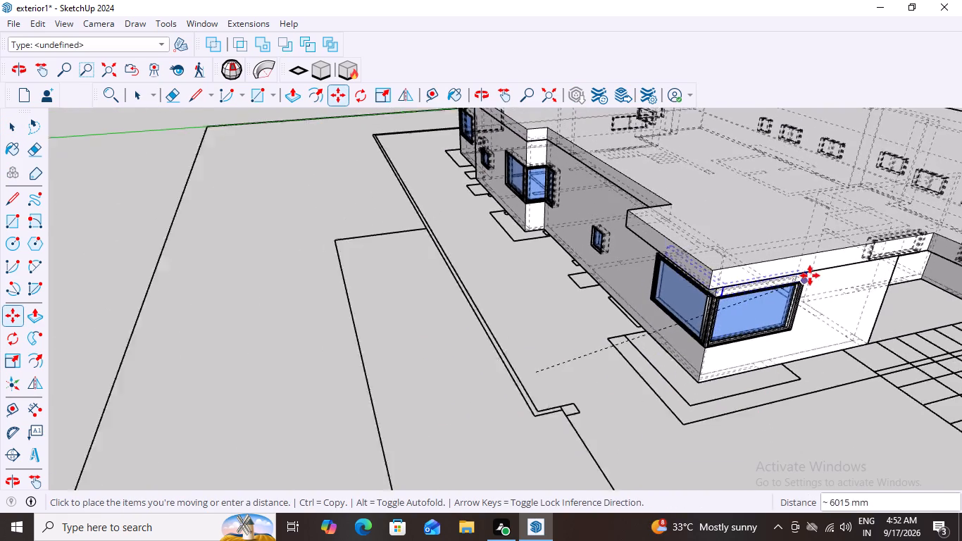
scroll(810, 275, up, 13)
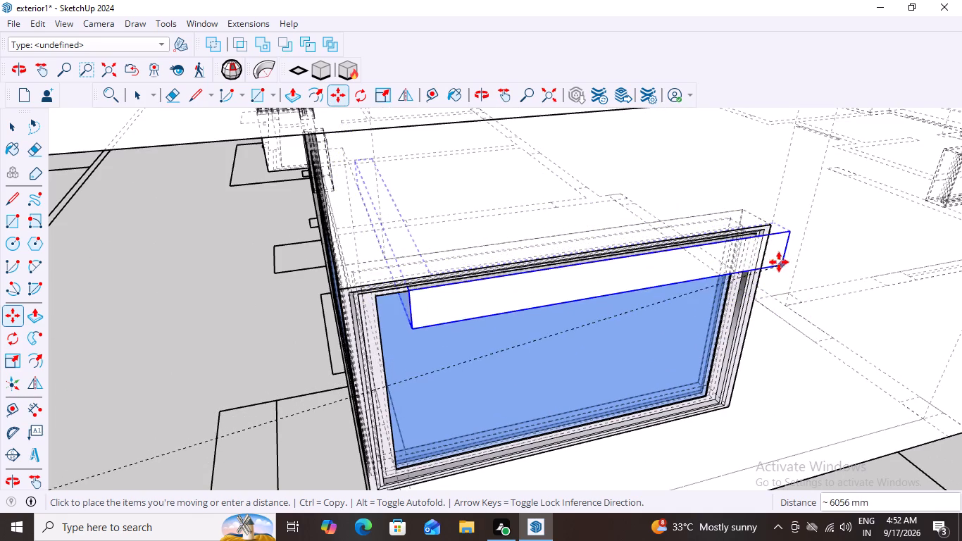
click(771, 227)
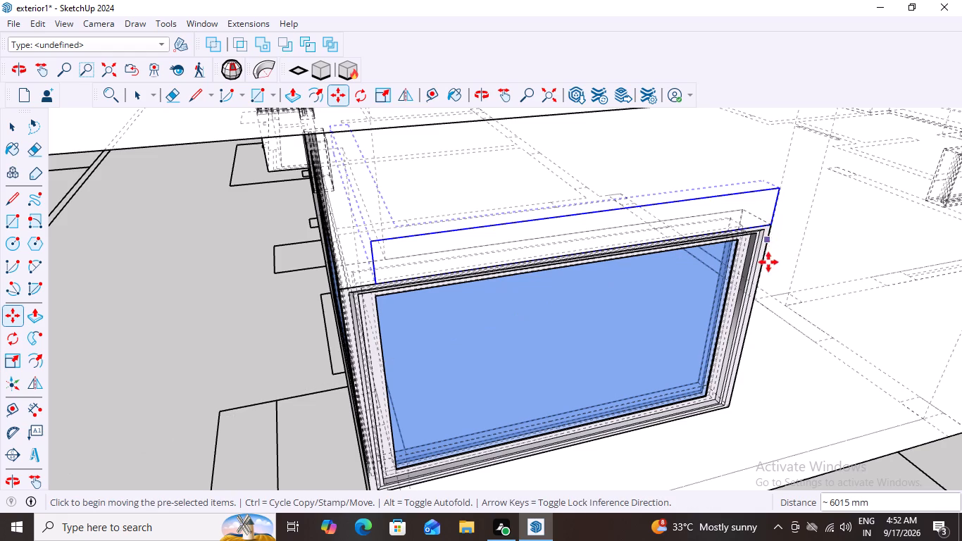
scroll(742, 332, down, 6)
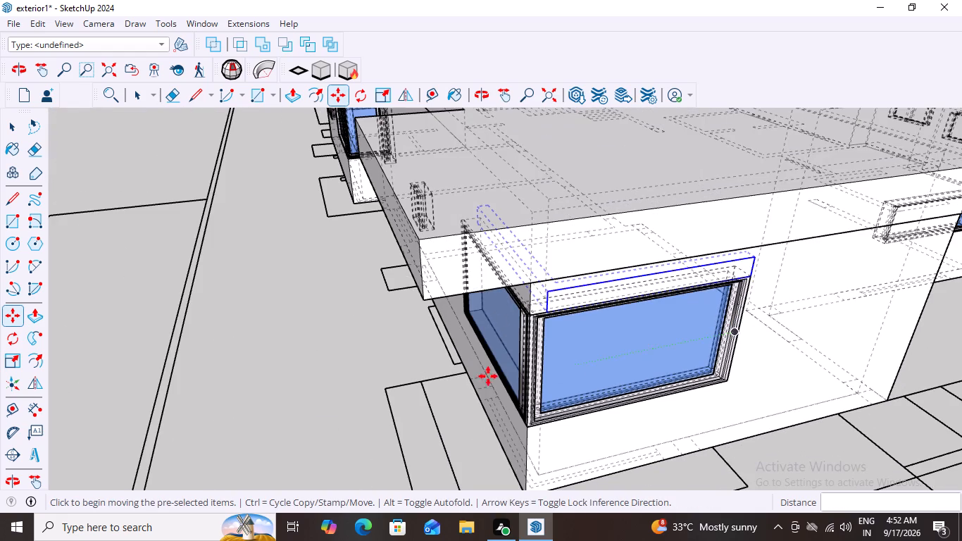
middle_drag(375, 347, 478, 323)
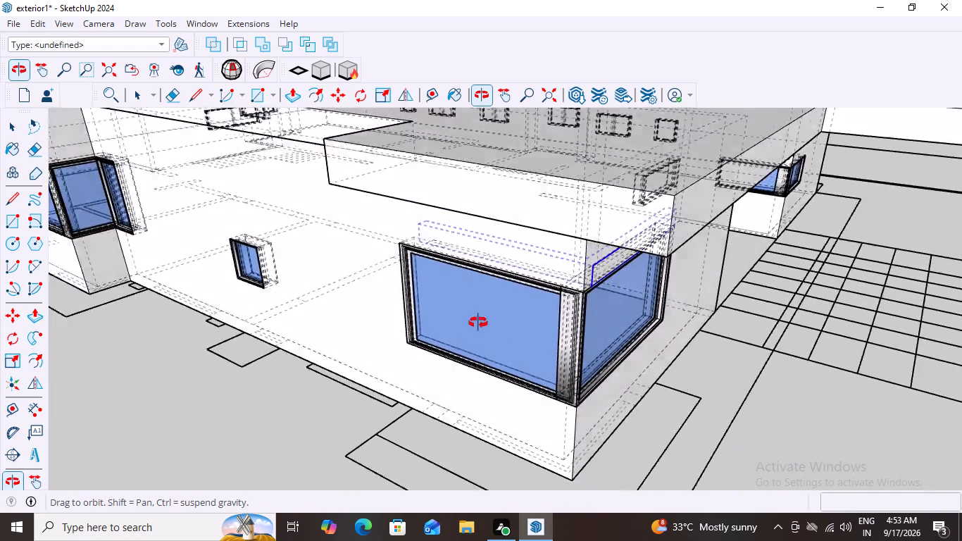
middle_drag(478, 323, 332, 309)
key(space)
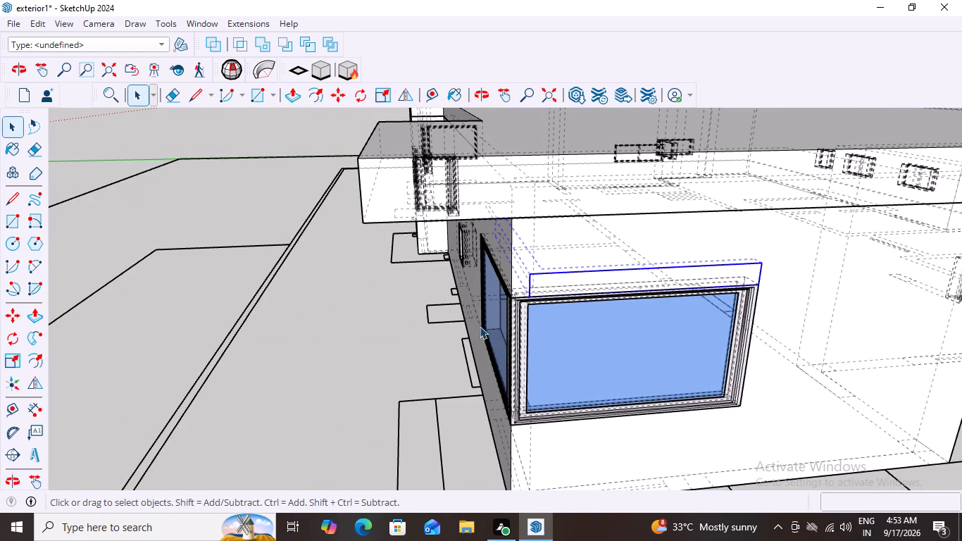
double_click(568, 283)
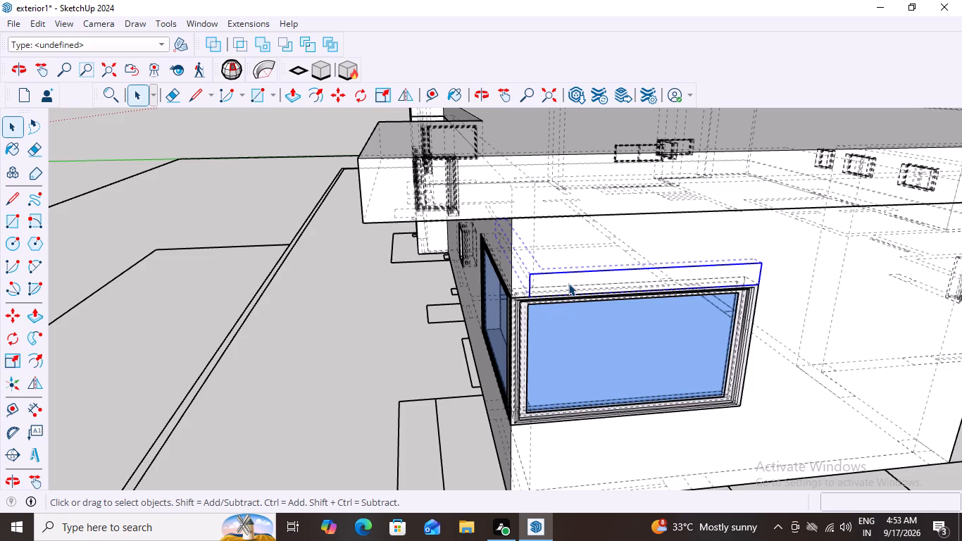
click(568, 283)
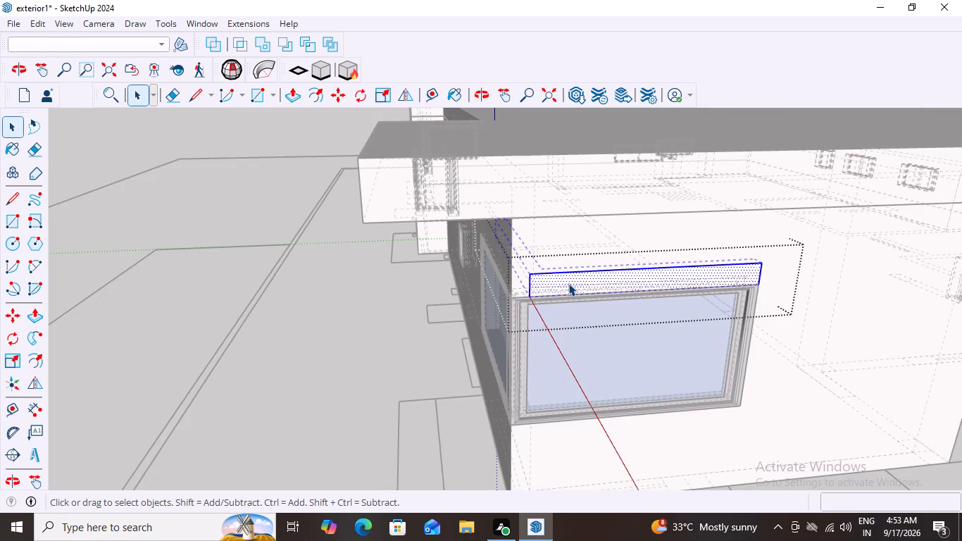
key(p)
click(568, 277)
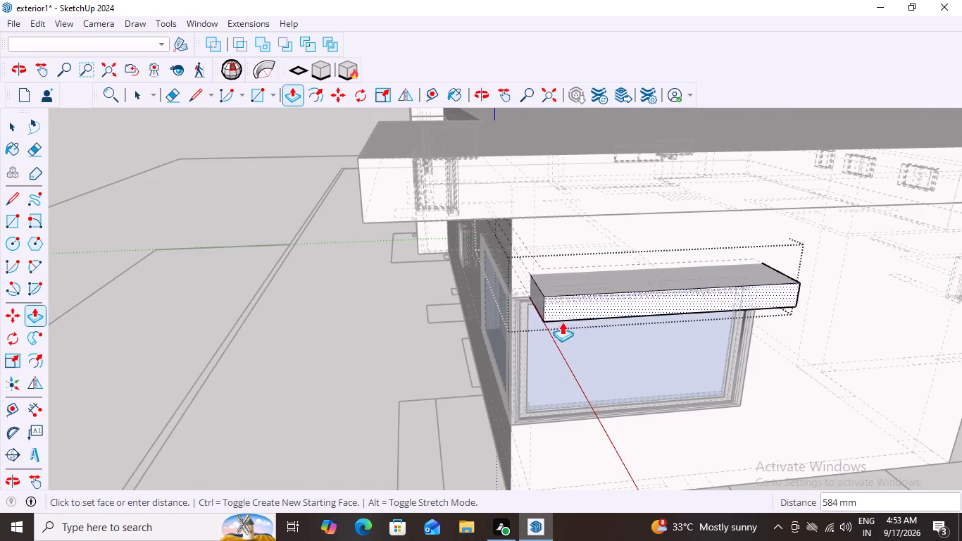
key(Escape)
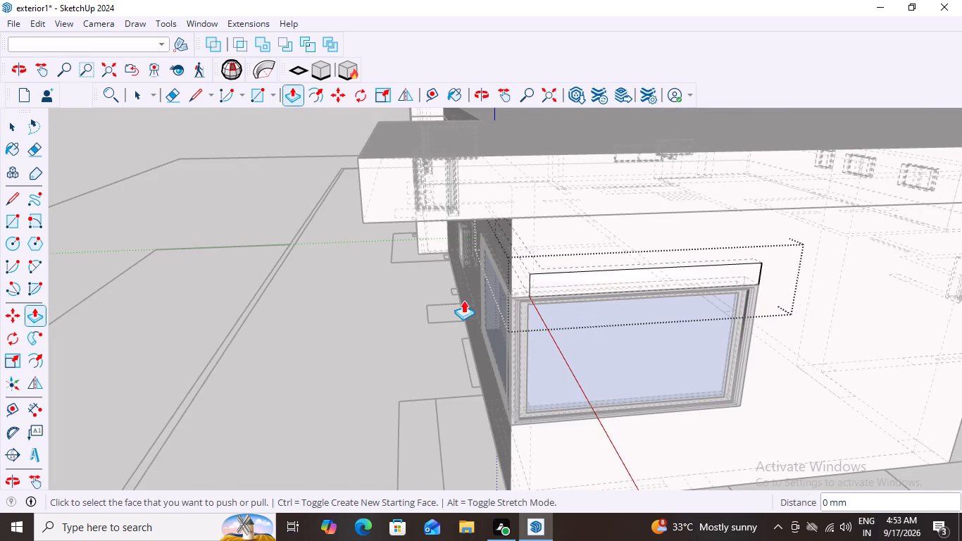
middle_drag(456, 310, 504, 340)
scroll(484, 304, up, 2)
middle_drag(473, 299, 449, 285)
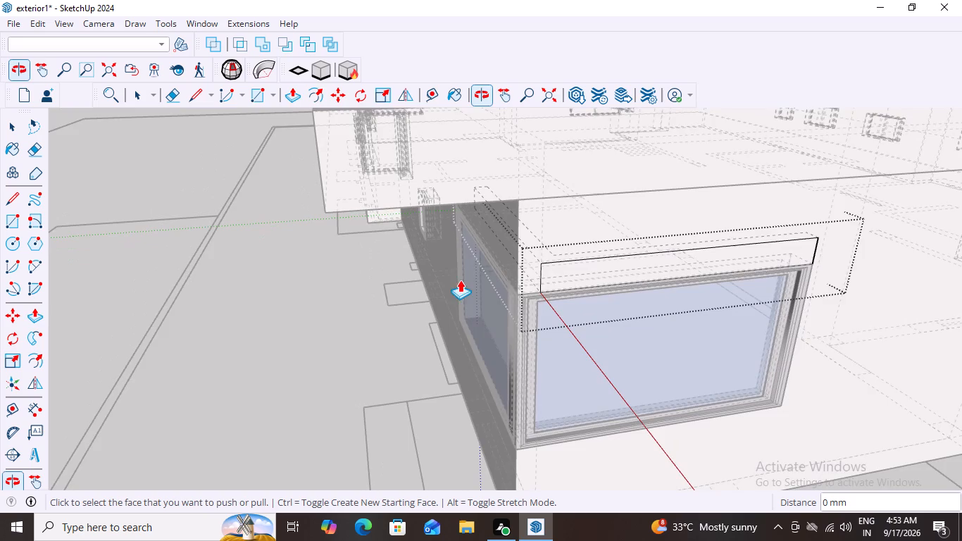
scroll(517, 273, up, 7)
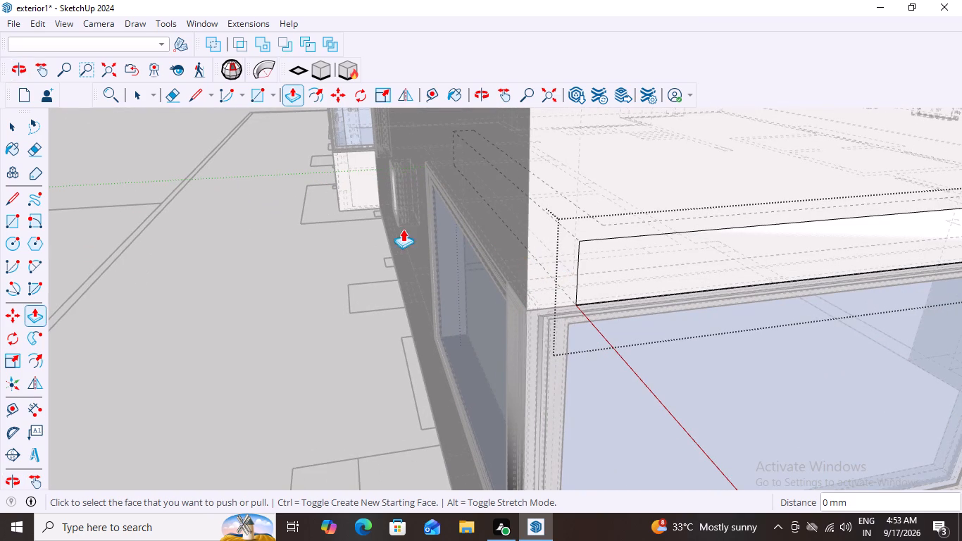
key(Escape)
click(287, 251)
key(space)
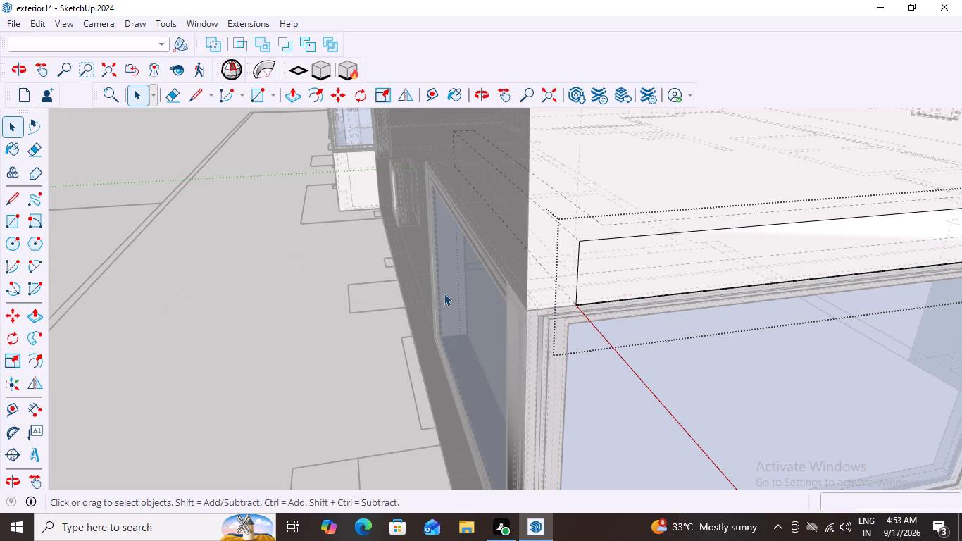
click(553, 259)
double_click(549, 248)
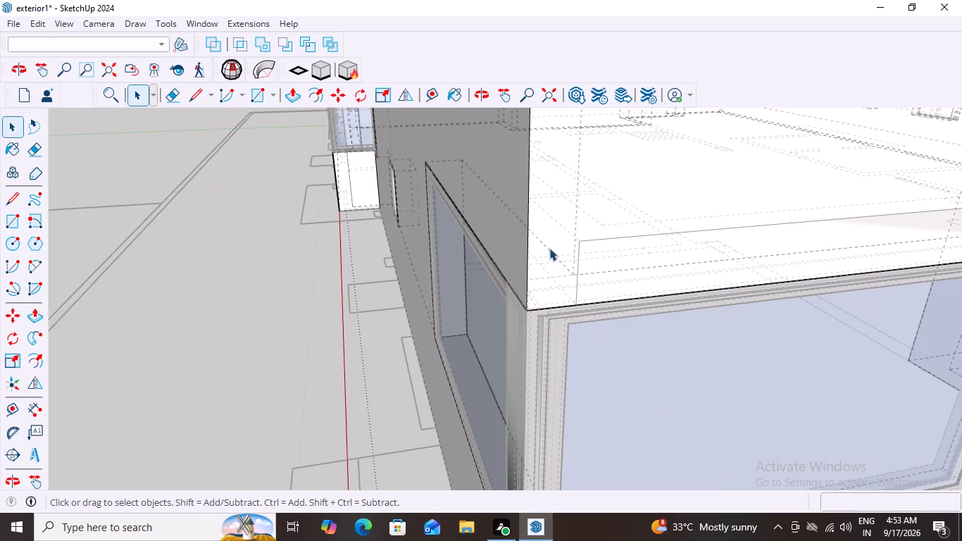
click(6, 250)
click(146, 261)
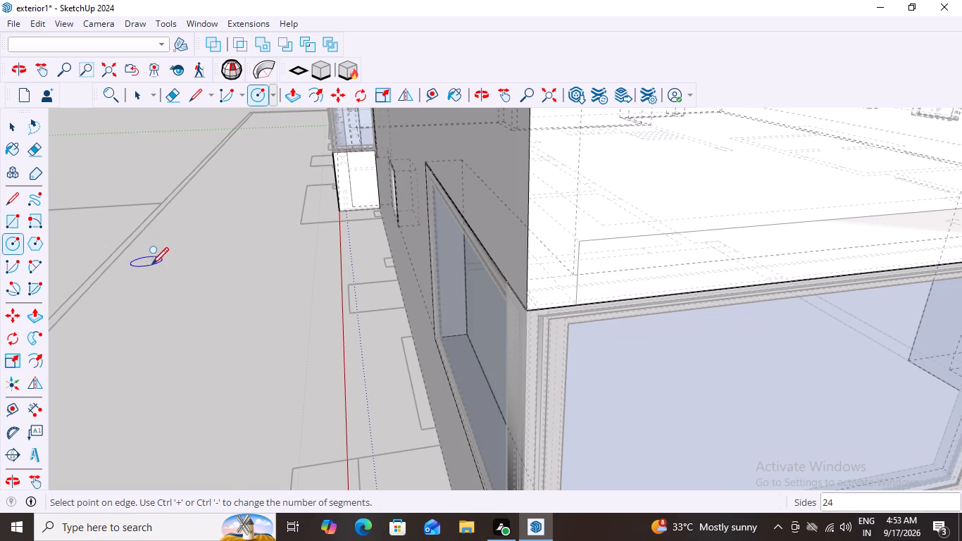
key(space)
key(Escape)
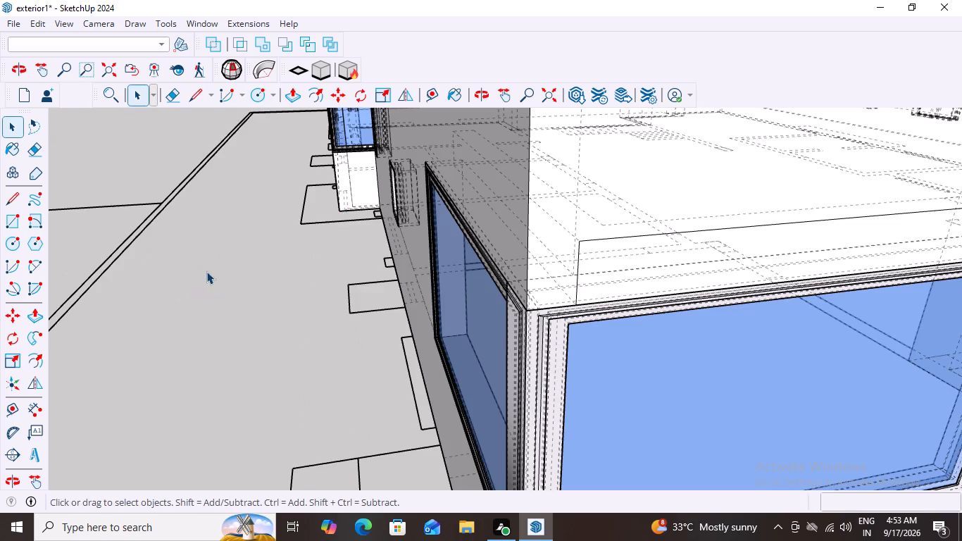
Scale the L-shaped strip by about 1.07 along the green axis so its outer corner meets the corner window frame's top endpoint.
scroll(301, 300, down, 3)
click(454, 278)
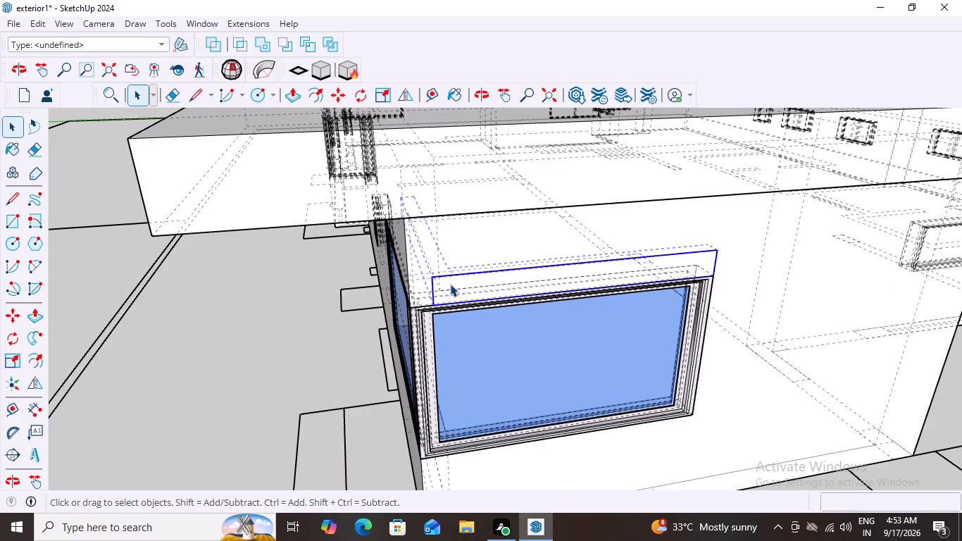
scroll(418, 298, up, 9)
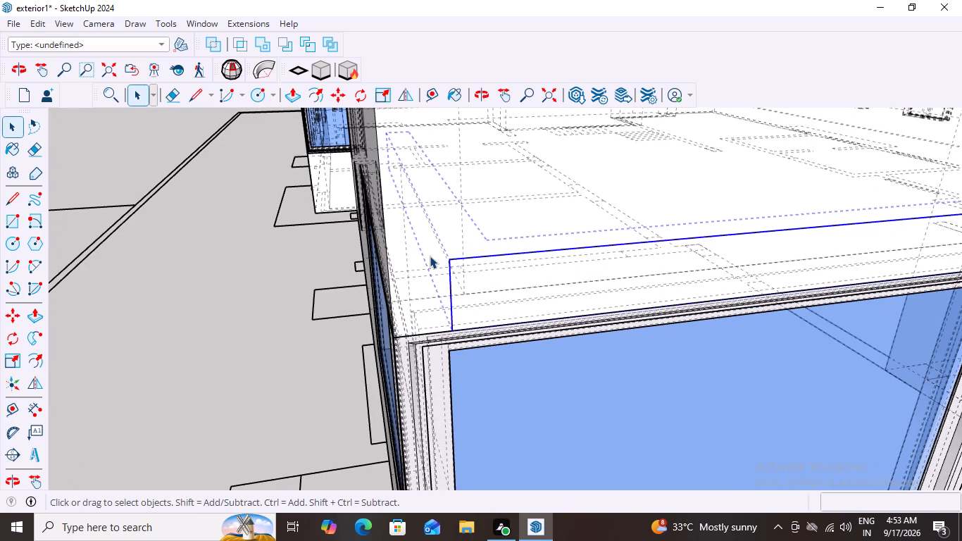
key(s)
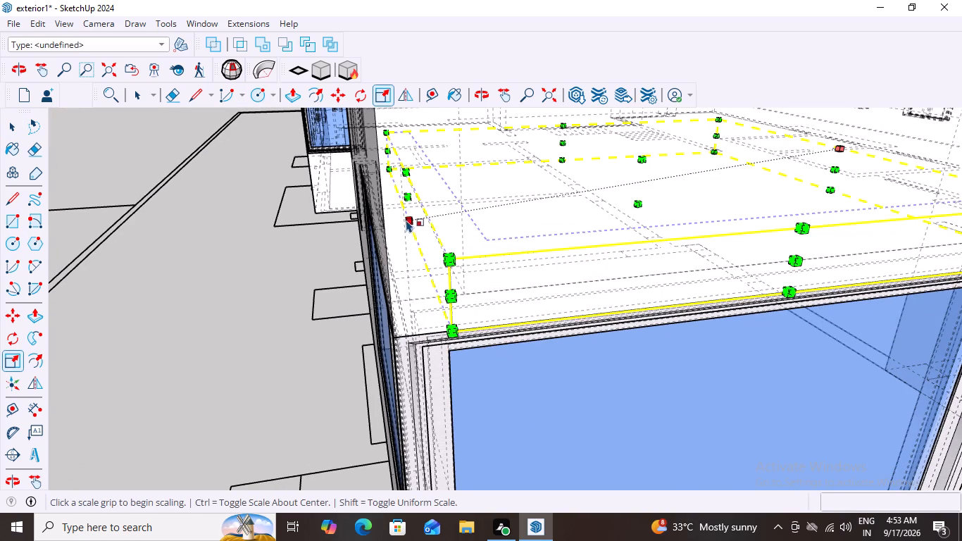
scroll(416, 265, down, 6)
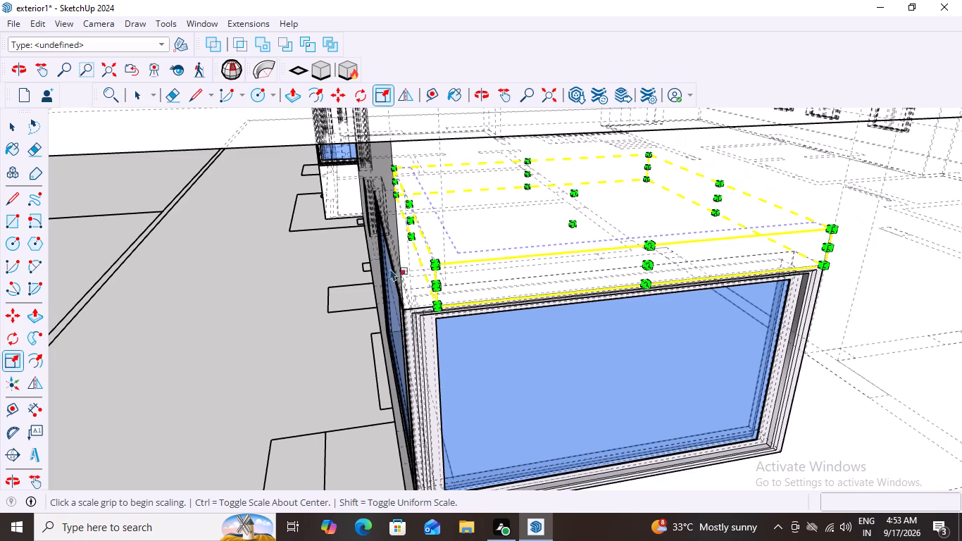
scroll(396, 216, up, 6)
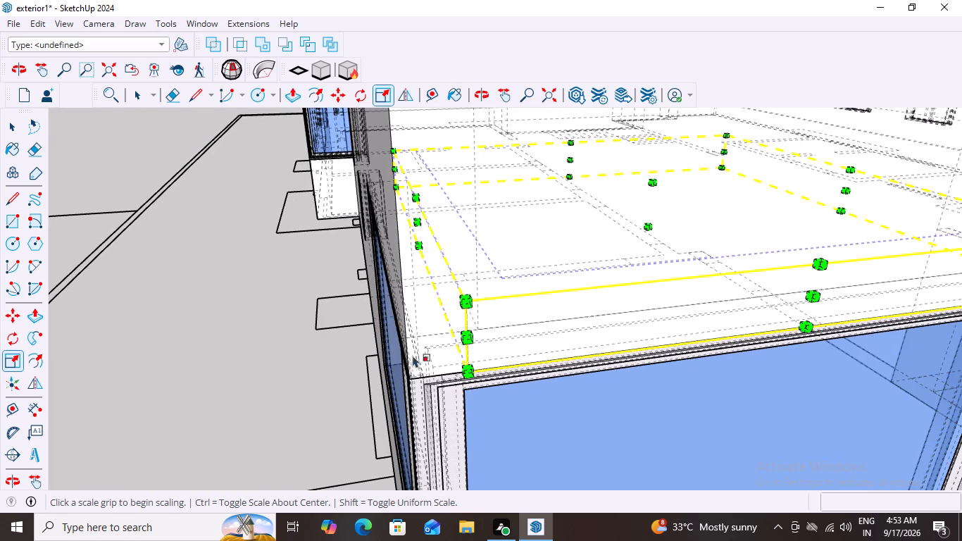
drag(466, 334, 408, 371)
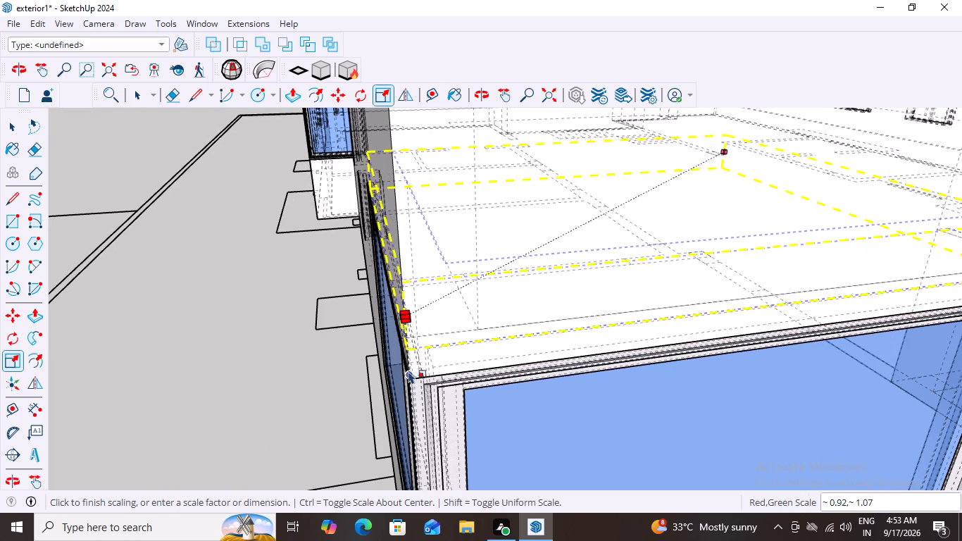
drag(408, 371, 410, 378)
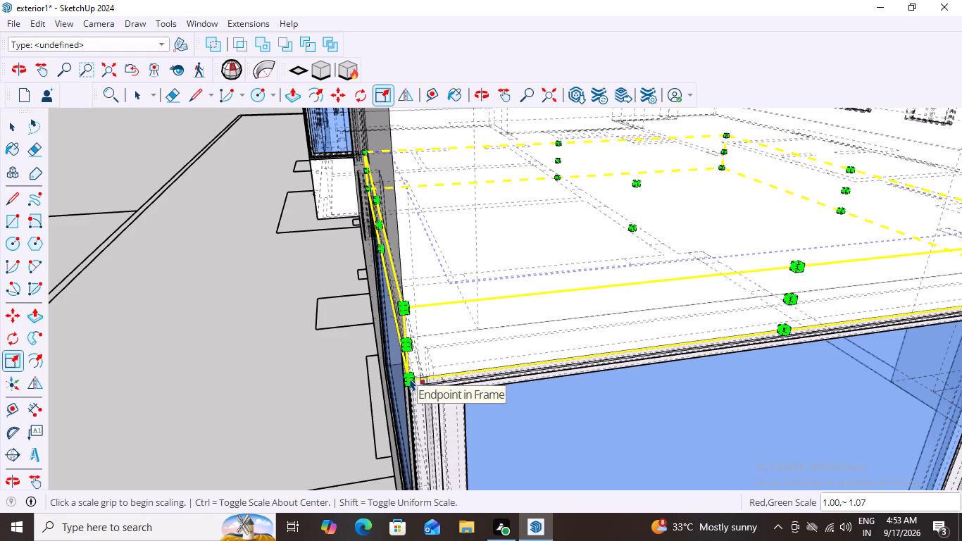
click(410, 378)
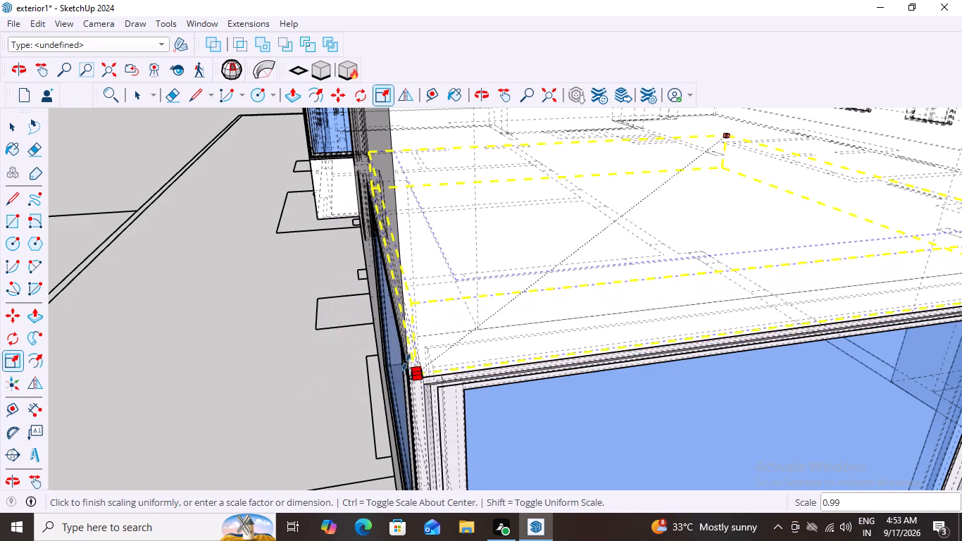
click(415, 373)
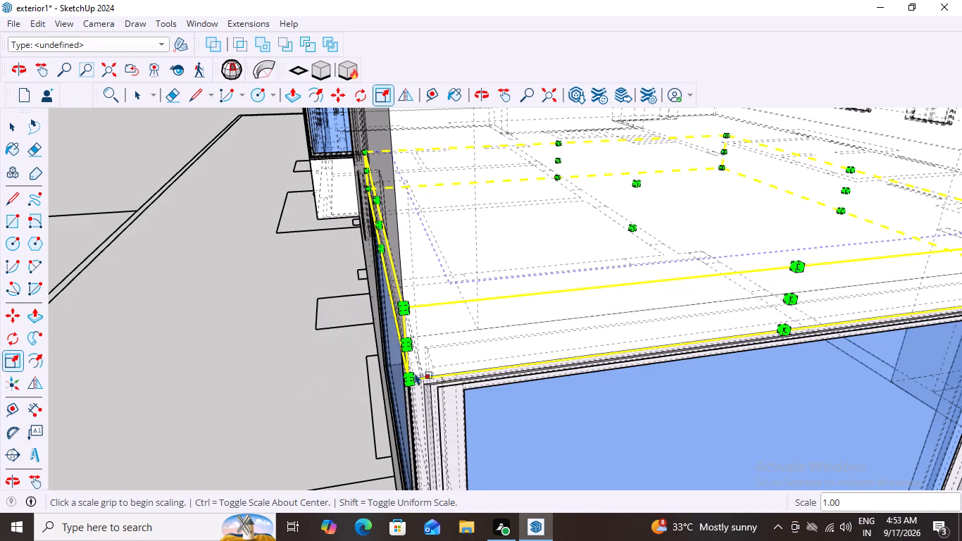
key(space)
Examine the widened L-shaped strip from several sides to check its fit above both corner windows.
scroll(313, 359, down, 4)
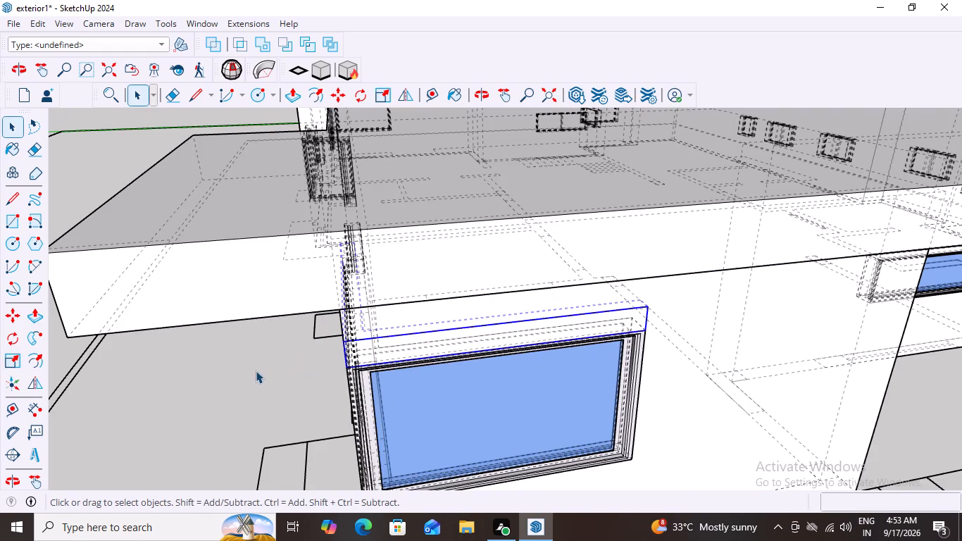
middle_drag(251, 372, 312, 293)
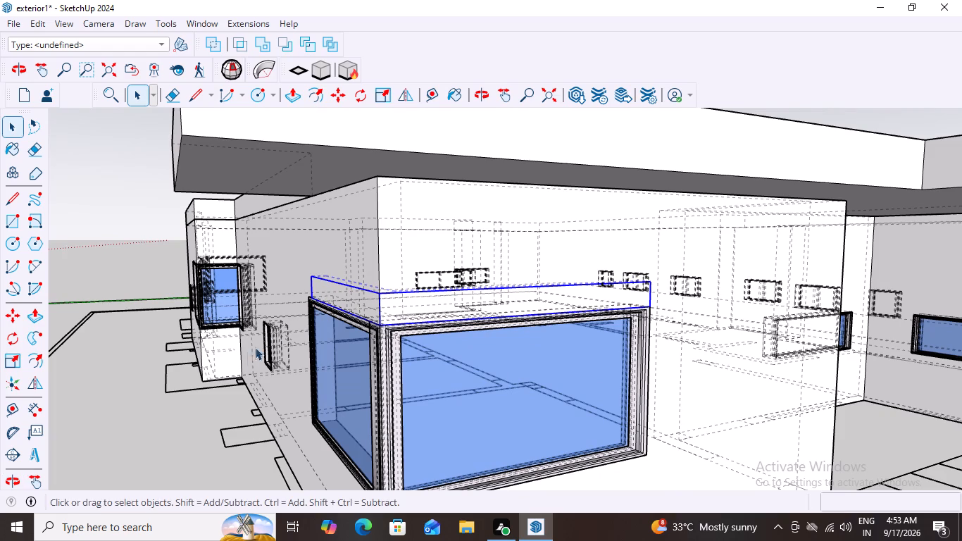
middle_drag(237, 344, 361, 379)
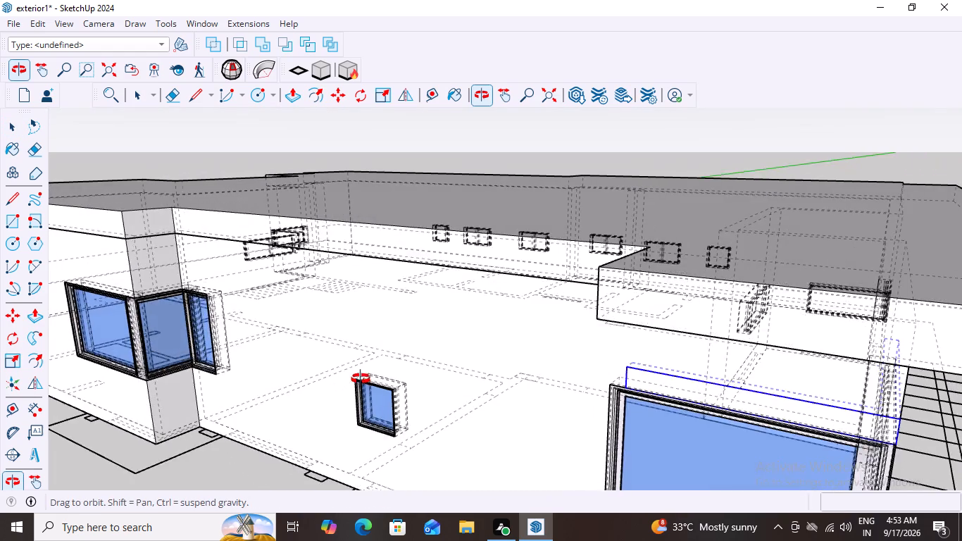
middle_drag(361, 379, 354, 349)
scroll(543, 313, up, 1)
middle_drag(496, 333, 338, 356)
scroll(375, 364, down, 7)
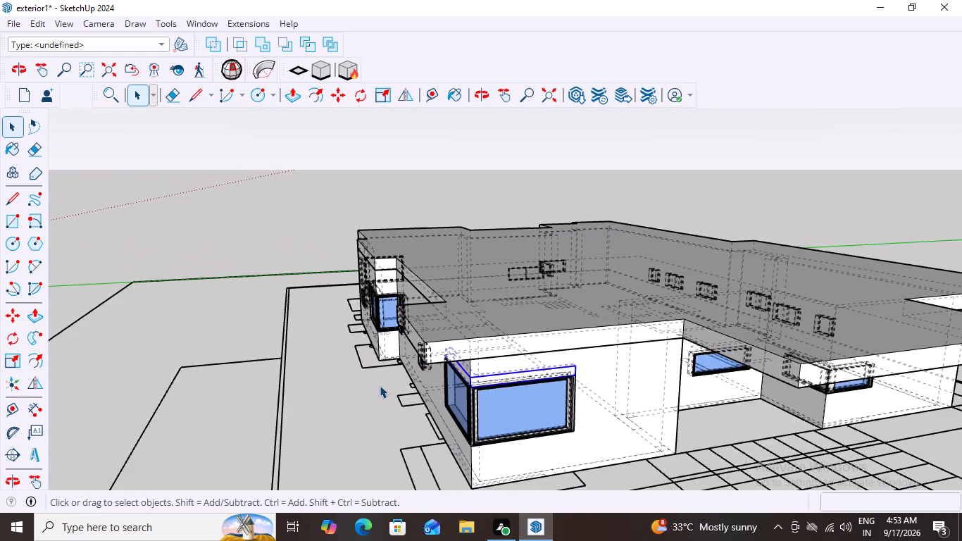
middle_drag(385, 389, 344, 390)
scroll(456, 376, up, 11)
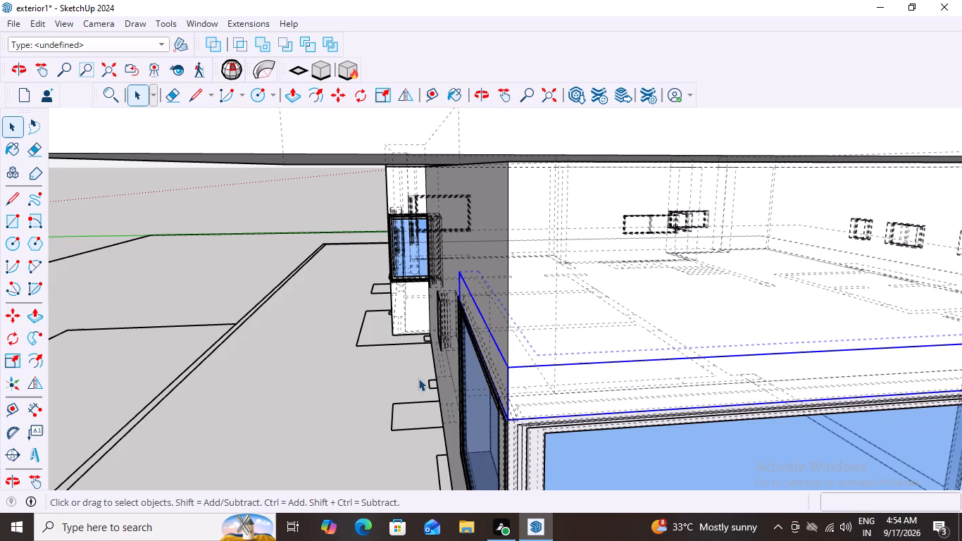
scroll(307, 358, down, 3)
scroll(331, 402, up, 3)
scroll(346, 397, down, 1)
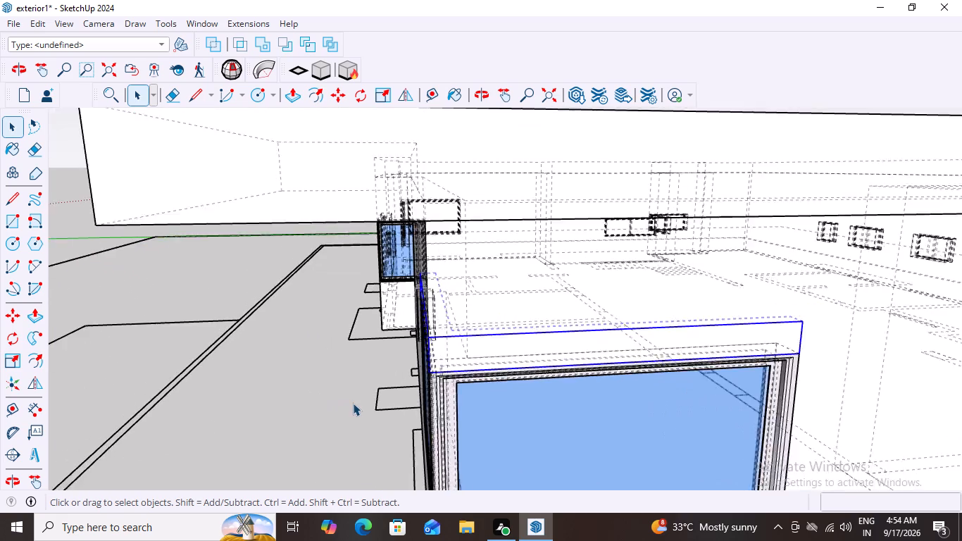
scroll(353, 403, up, 2)
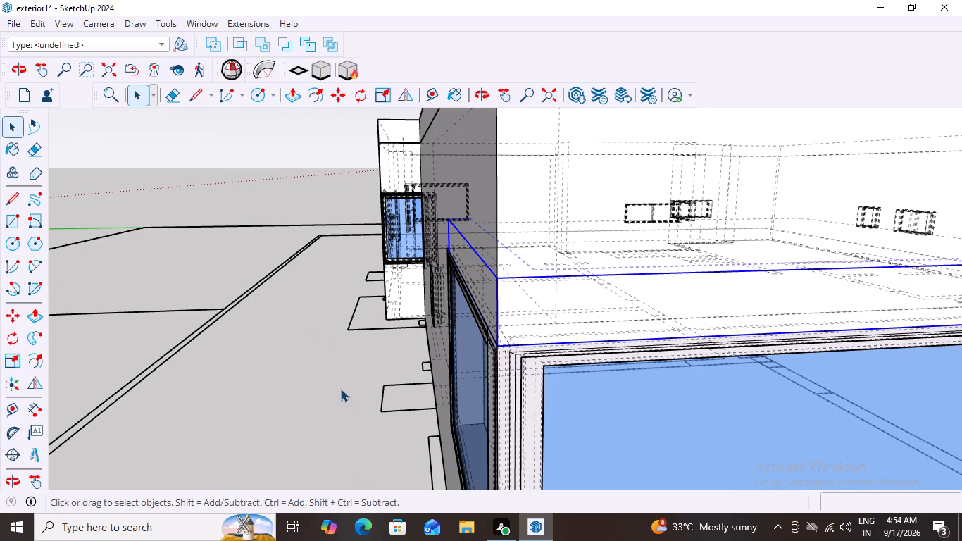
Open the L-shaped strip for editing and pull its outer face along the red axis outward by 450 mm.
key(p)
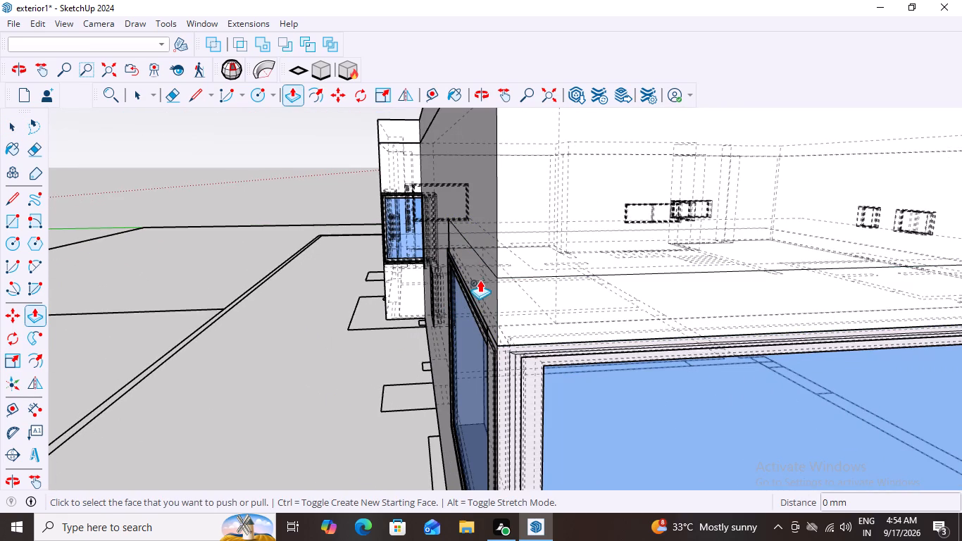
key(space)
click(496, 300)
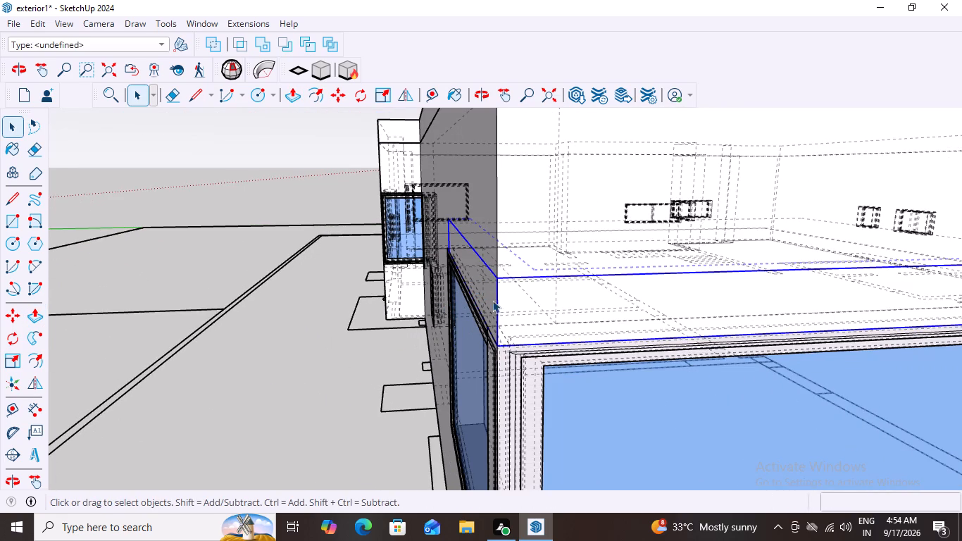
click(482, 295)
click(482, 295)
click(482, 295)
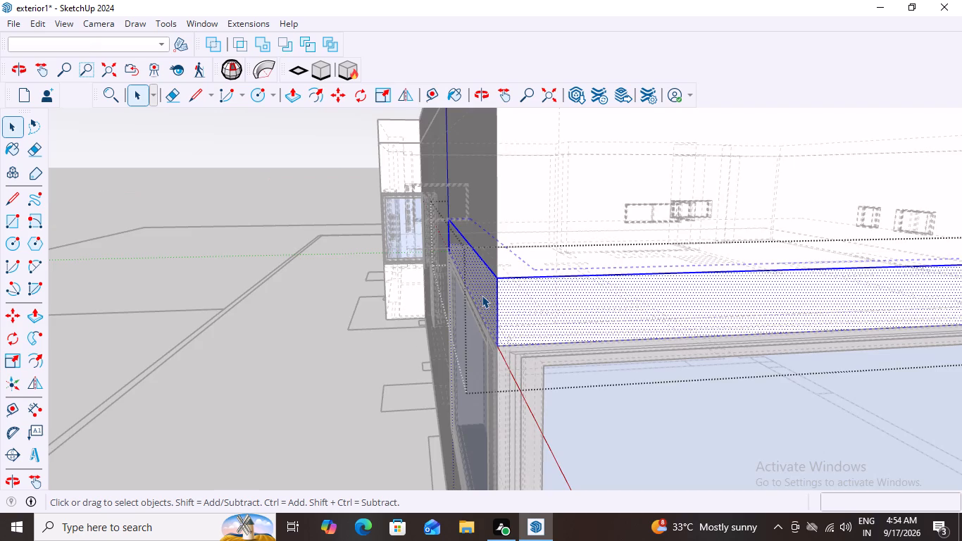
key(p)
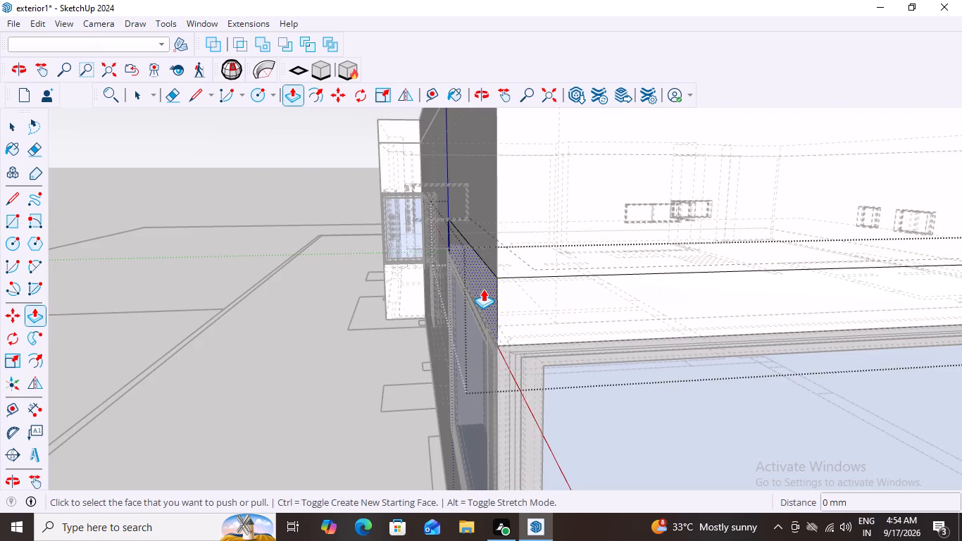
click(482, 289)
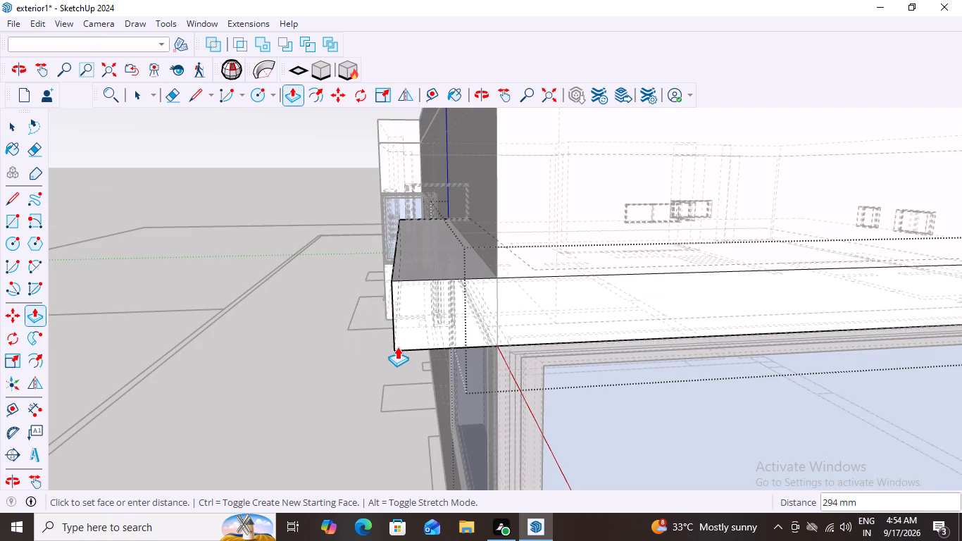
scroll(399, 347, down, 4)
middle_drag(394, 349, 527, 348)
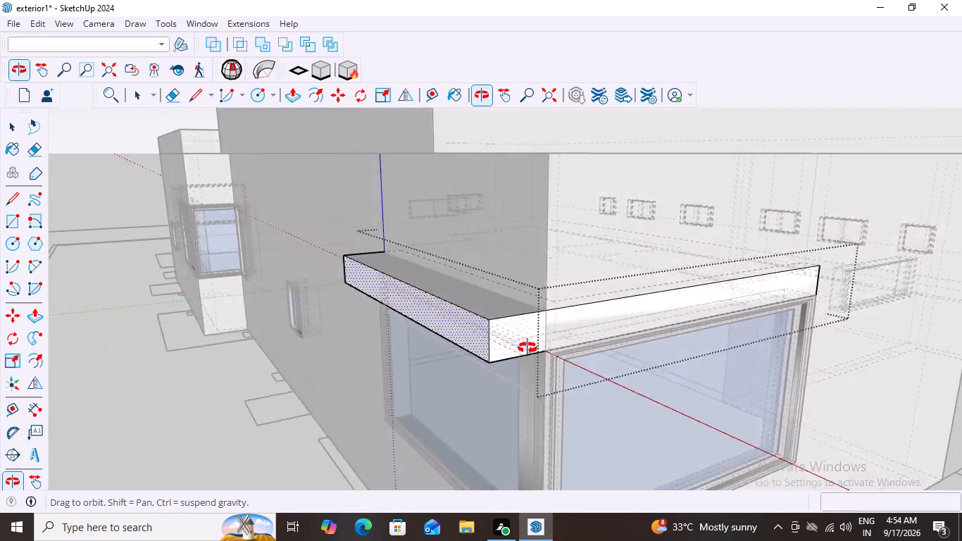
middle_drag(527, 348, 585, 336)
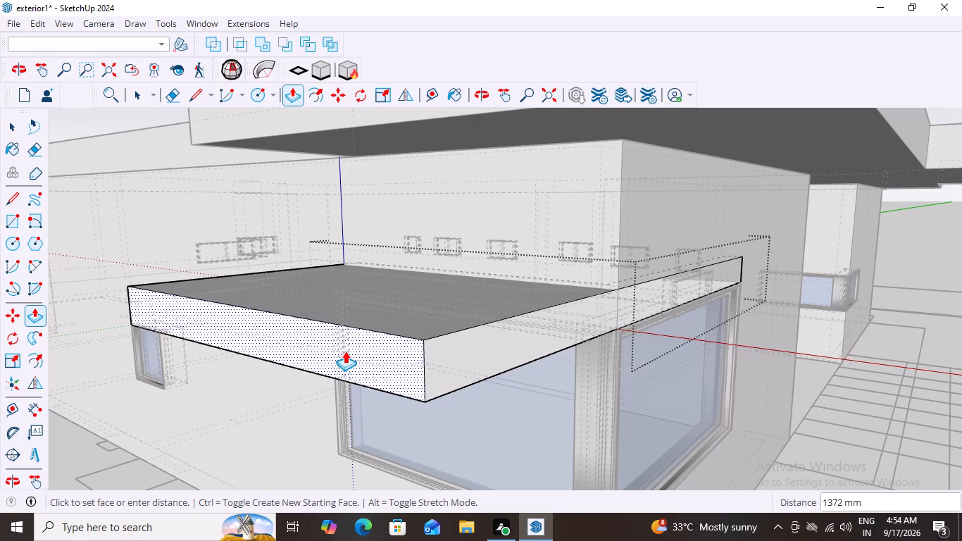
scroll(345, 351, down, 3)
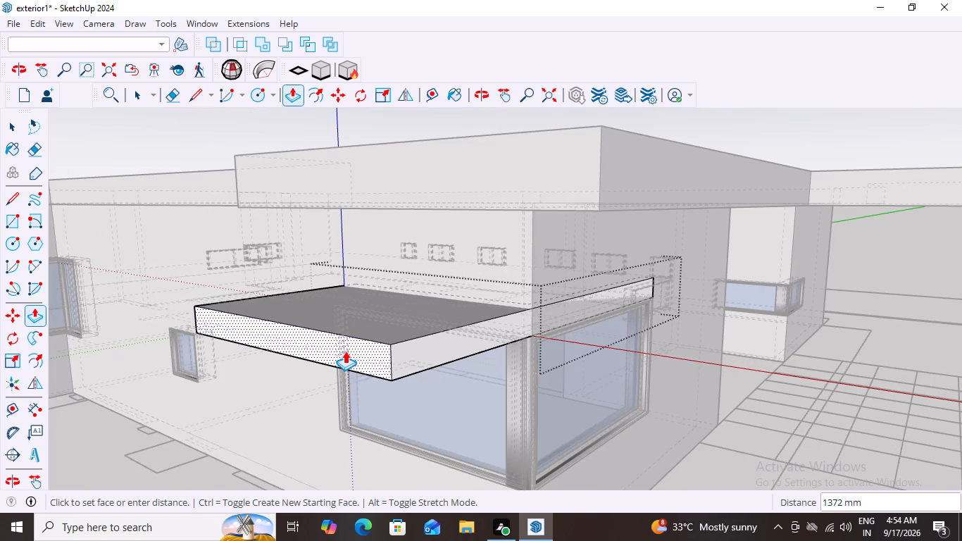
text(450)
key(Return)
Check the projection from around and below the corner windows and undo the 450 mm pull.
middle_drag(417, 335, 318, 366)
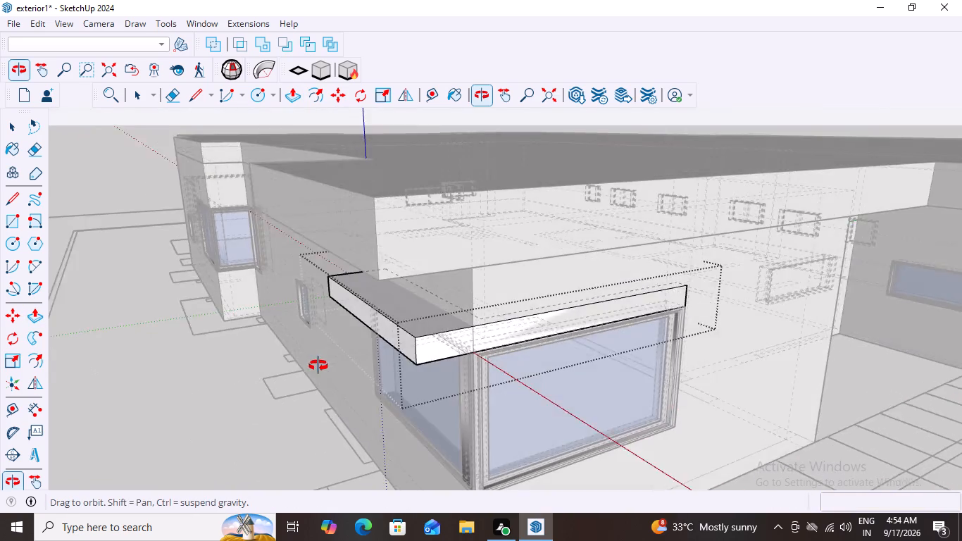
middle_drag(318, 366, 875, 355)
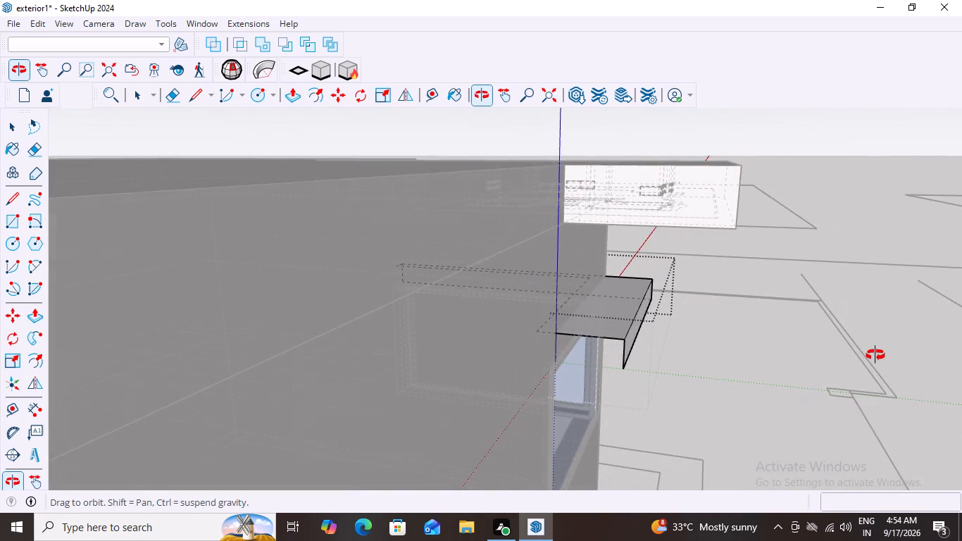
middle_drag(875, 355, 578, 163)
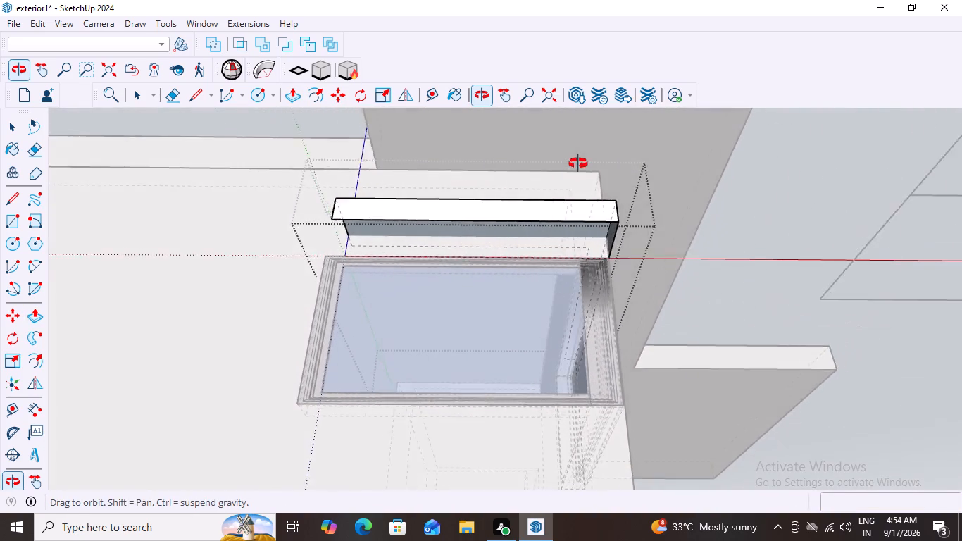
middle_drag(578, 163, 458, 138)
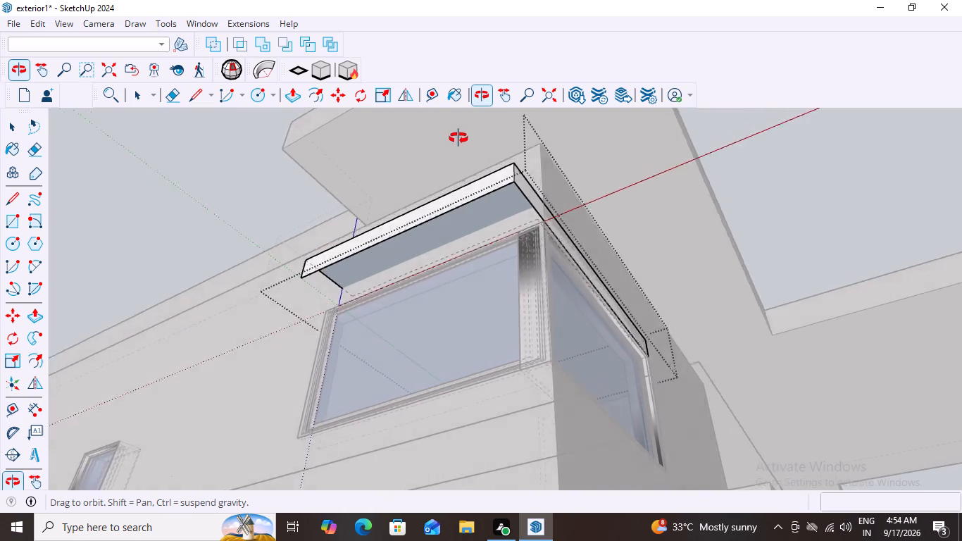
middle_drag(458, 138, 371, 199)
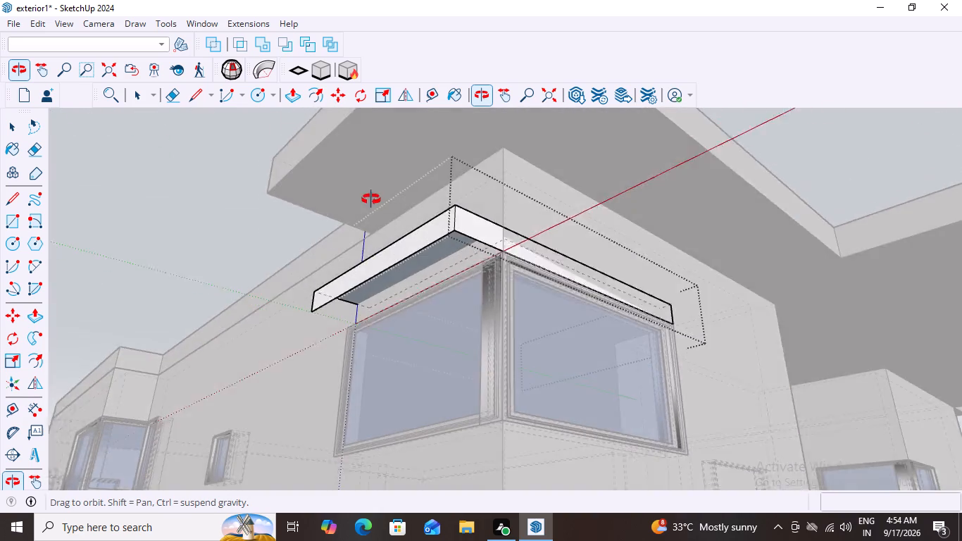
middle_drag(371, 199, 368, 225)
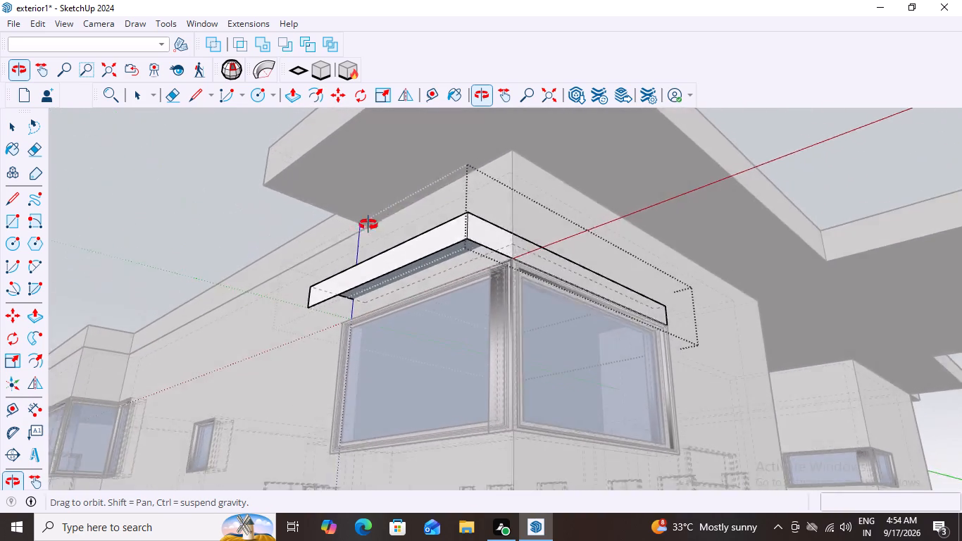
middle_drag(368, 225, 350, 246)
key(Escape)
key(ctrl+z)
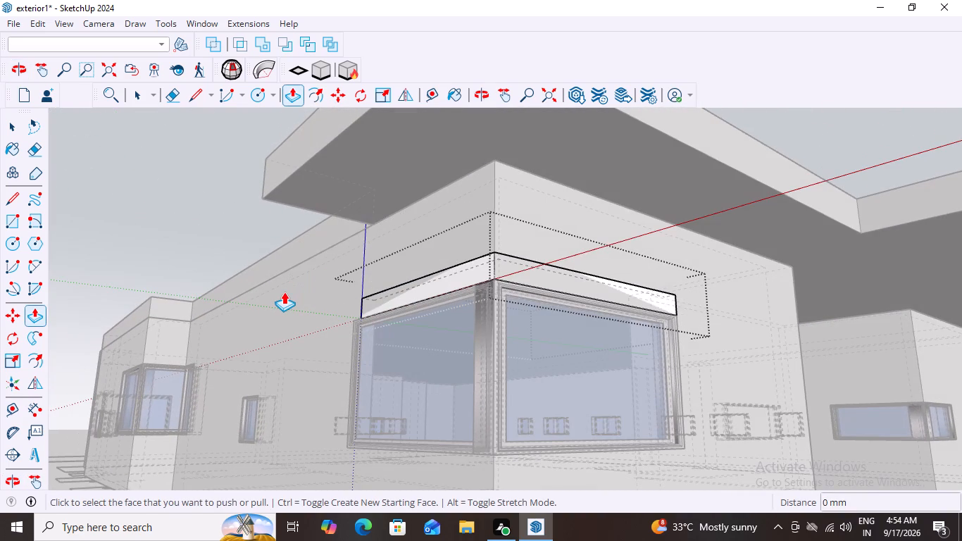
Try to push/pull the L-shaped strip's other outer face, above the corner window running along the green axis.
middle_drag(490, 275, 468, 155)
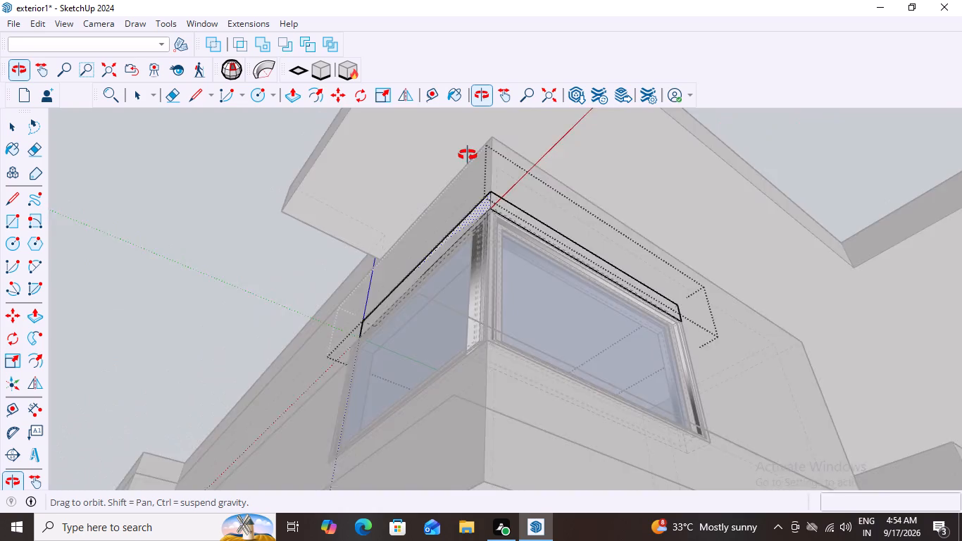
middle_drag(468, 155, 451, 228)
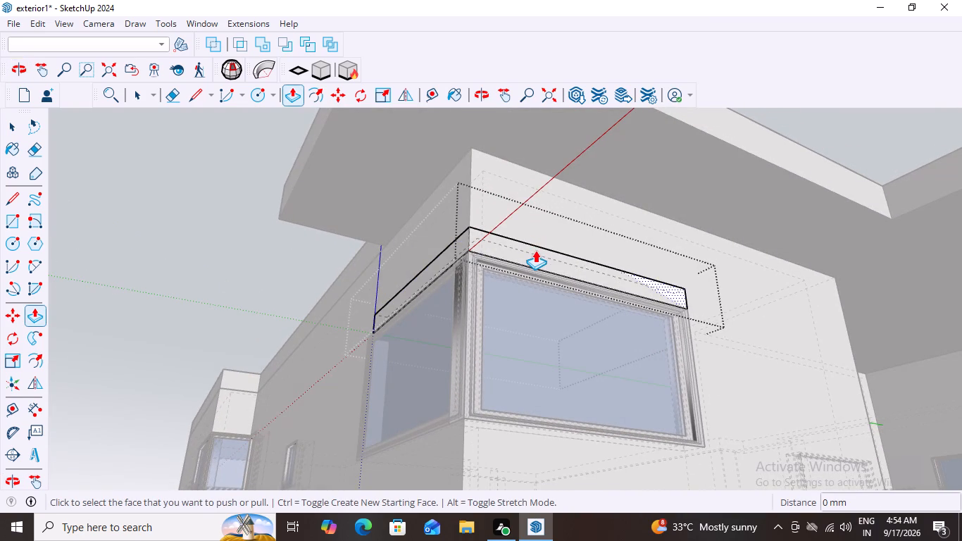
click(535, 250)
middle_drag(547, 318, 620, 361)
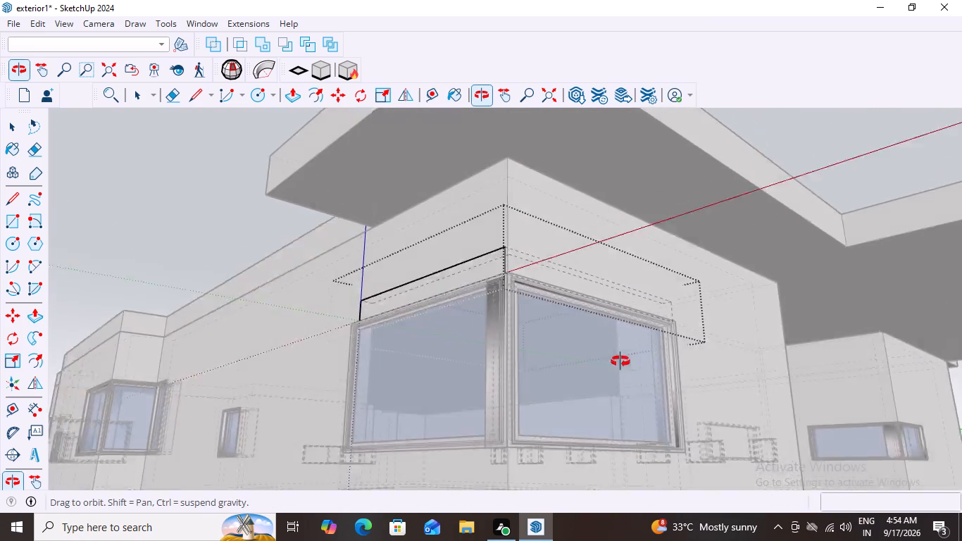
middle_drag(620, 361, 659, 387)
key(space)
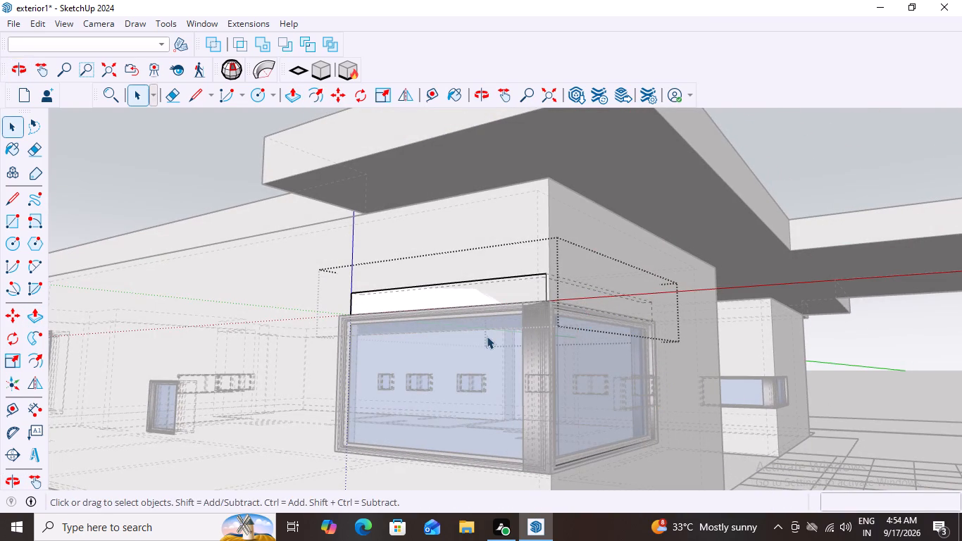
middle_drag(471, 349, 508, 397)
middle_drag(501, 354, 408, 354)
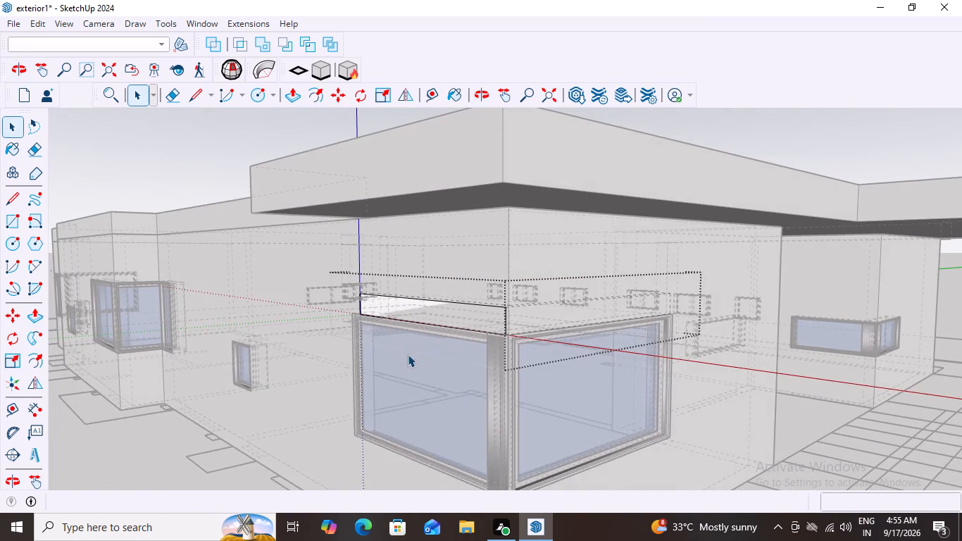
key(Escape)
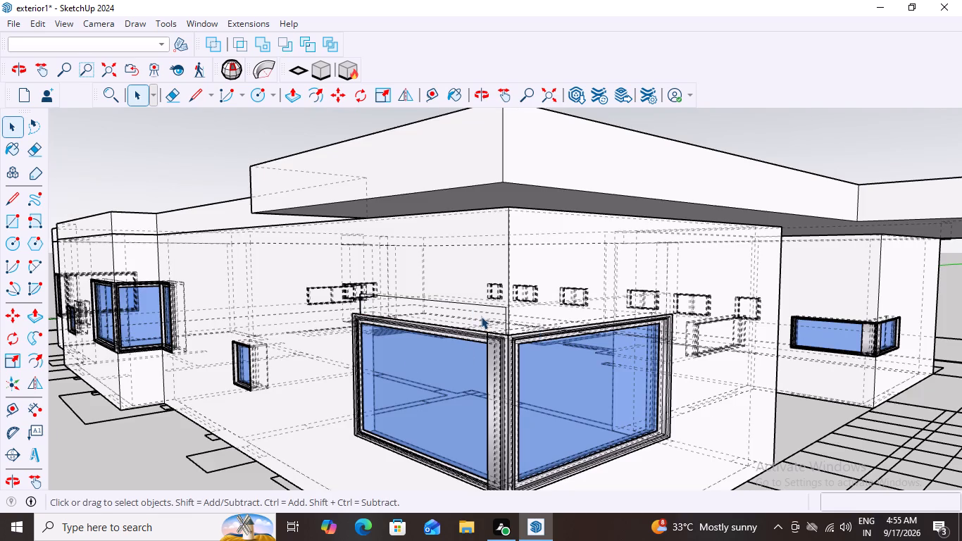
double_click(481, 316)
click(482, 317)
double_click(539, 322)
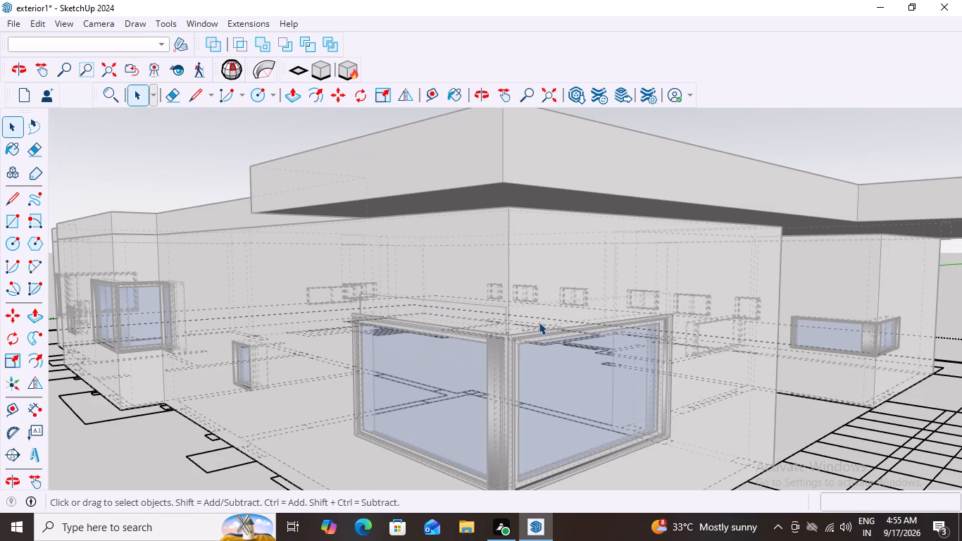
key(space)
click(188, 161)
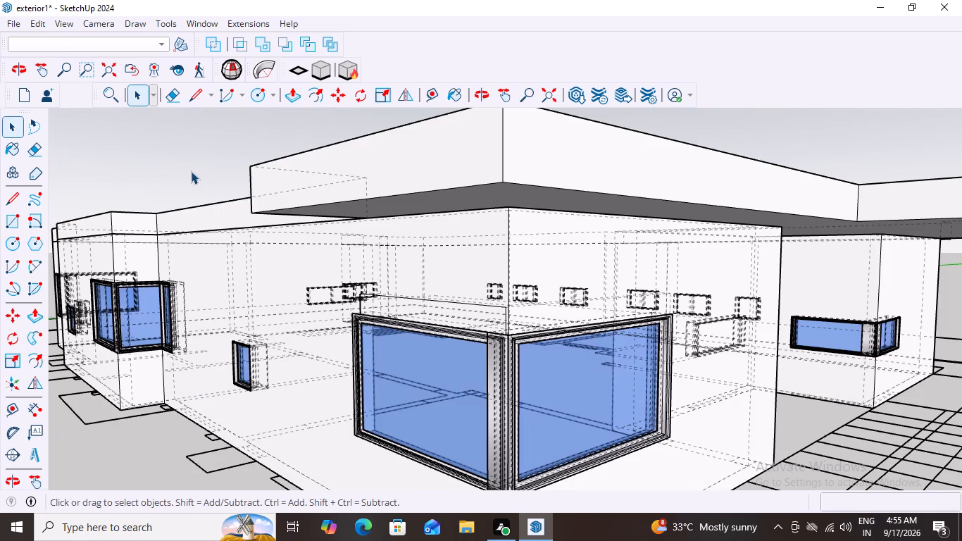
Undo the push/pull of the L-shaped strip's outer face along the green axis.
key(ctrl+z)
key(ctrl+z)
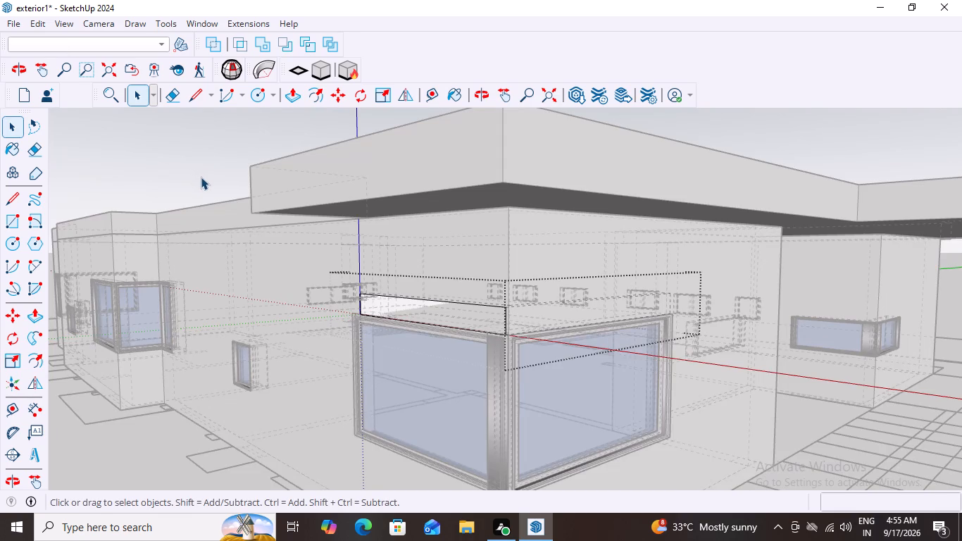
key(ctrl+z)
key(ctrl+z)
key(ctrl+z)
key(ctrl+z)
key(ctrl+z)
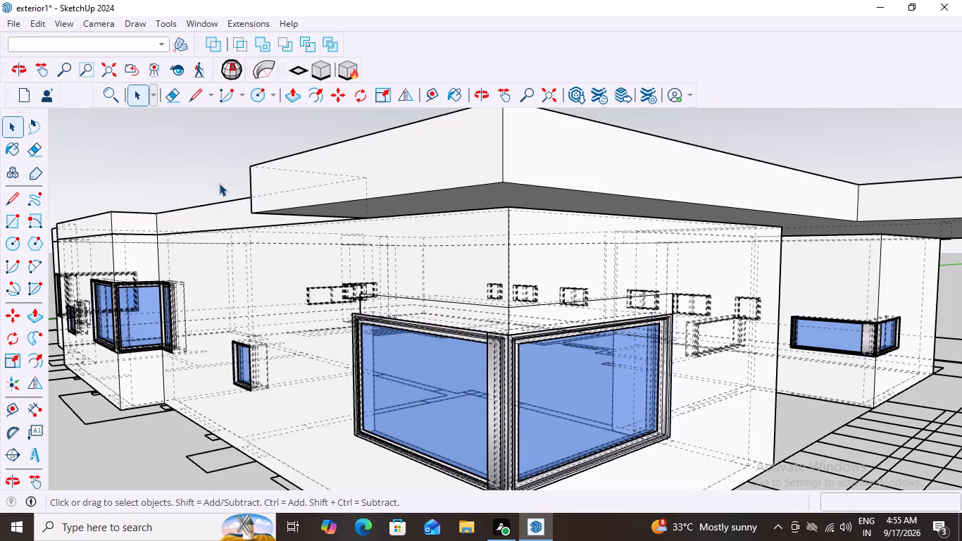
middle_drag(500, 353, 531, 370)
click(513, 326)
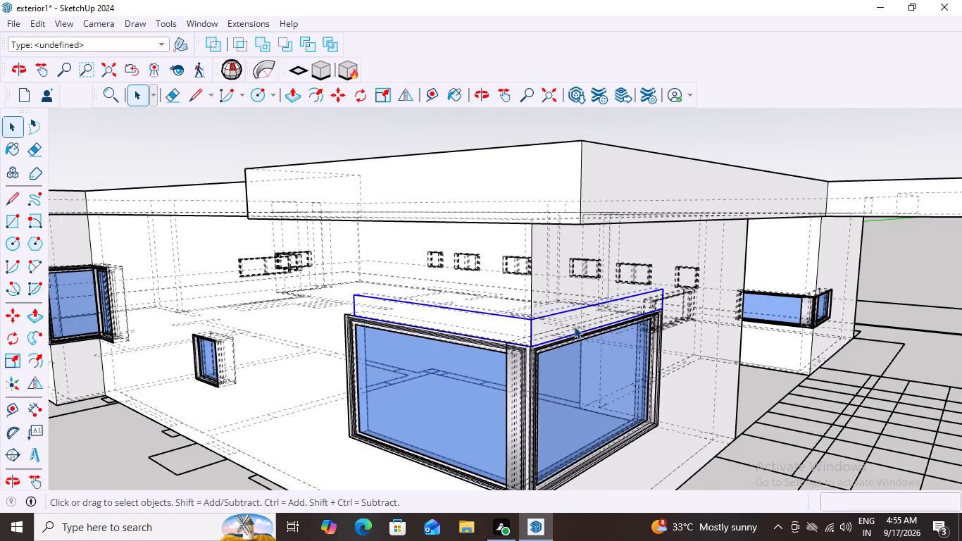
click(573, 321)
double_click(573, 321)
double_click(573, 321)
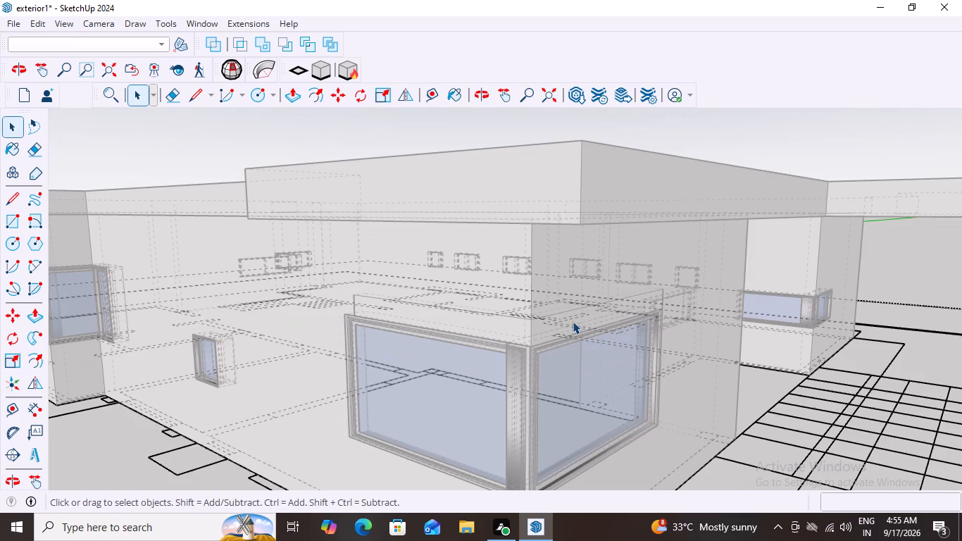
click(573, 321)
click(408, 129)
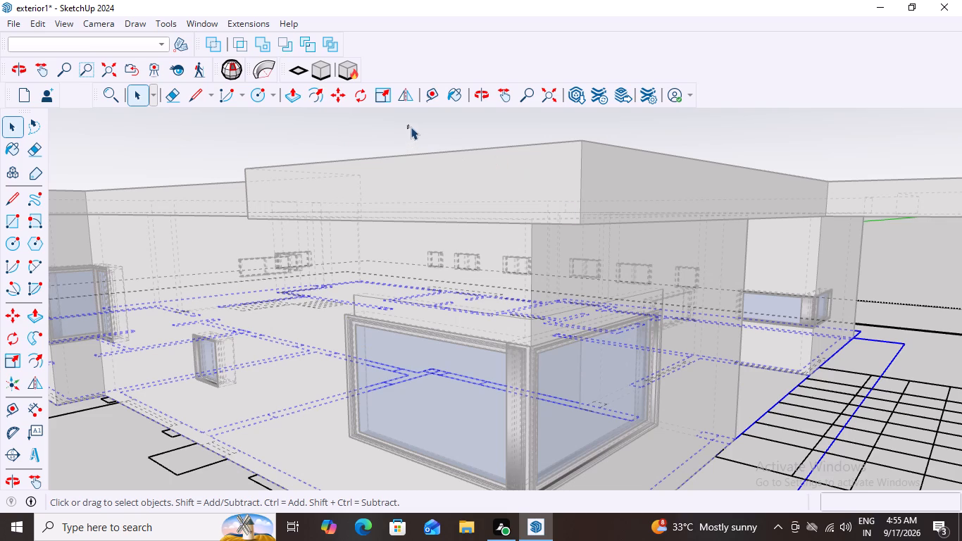
Turn off the back edges display and select the L-shaped strip's outer face along the green axis inside its group.
click(516, 325)
click(563, 328)
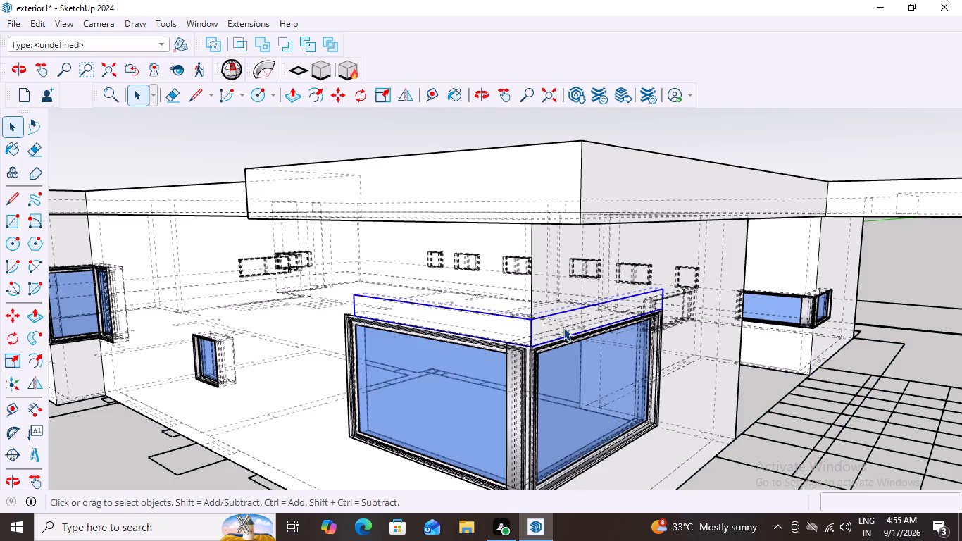
click(551, 321)
scroll(557, 337, up, 3)
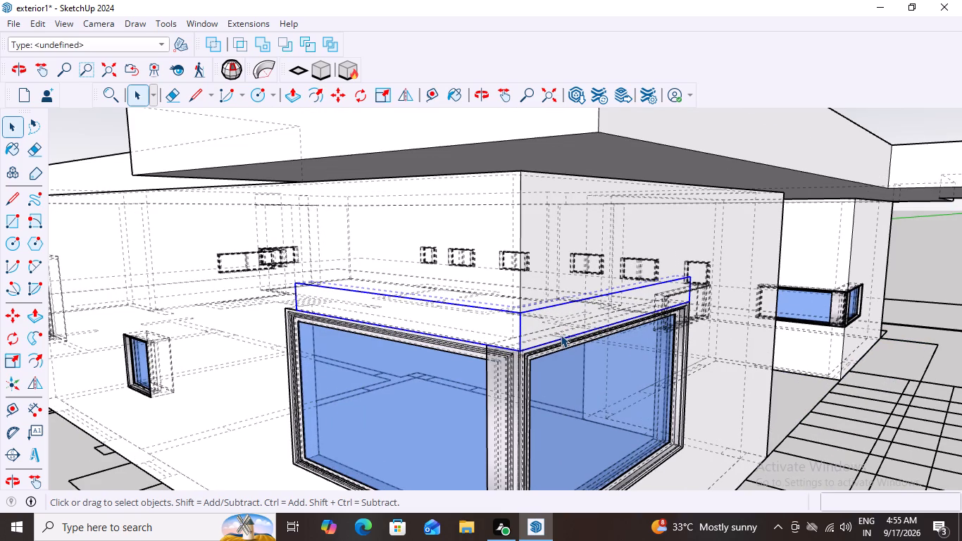
key(k)
double_click(549, 322)
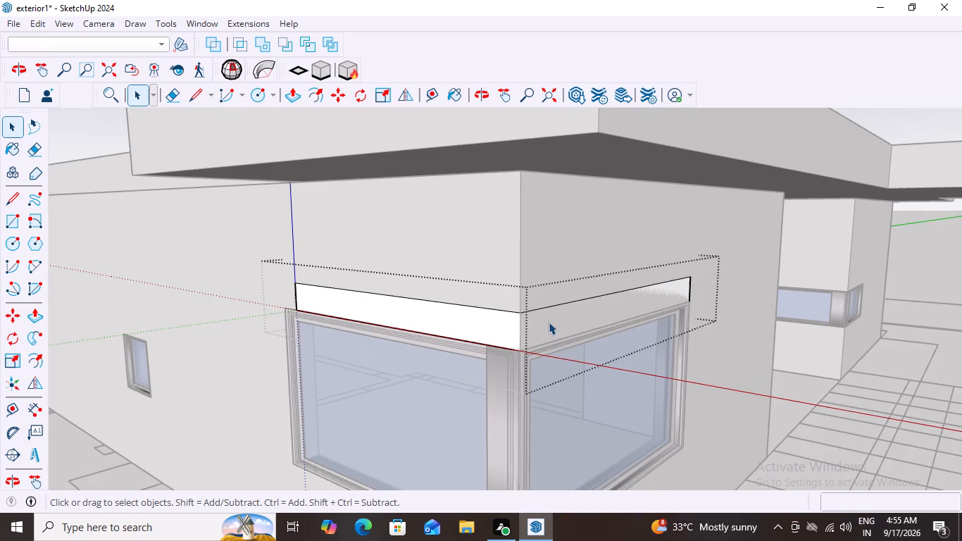
click(549, 322)
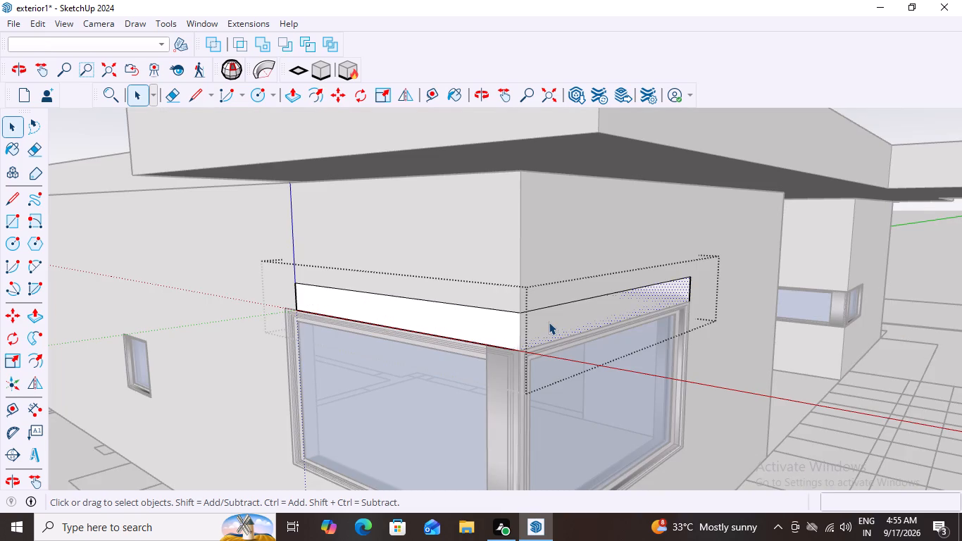
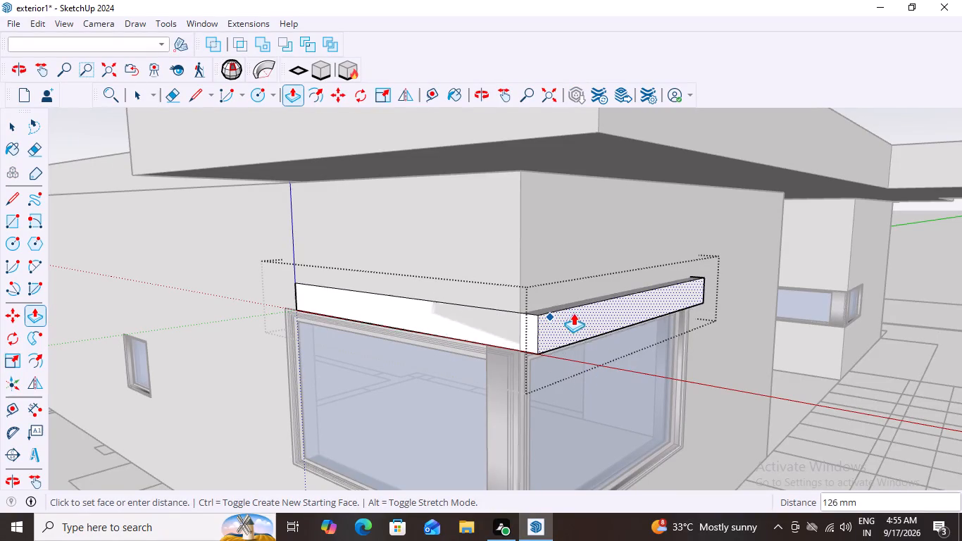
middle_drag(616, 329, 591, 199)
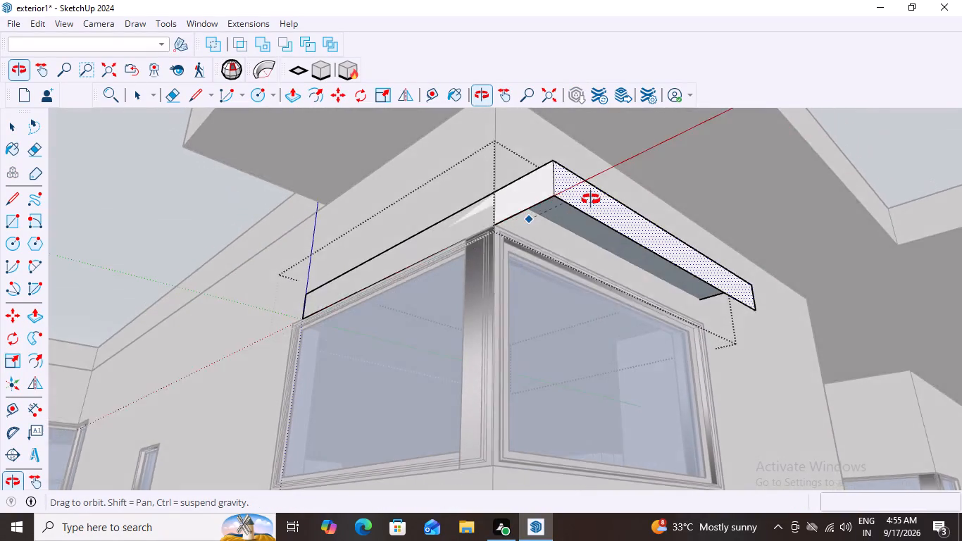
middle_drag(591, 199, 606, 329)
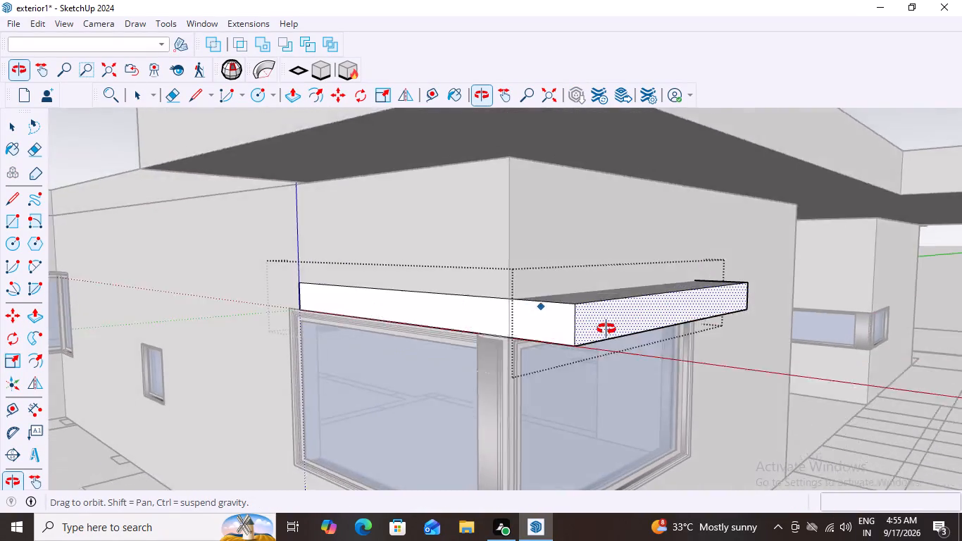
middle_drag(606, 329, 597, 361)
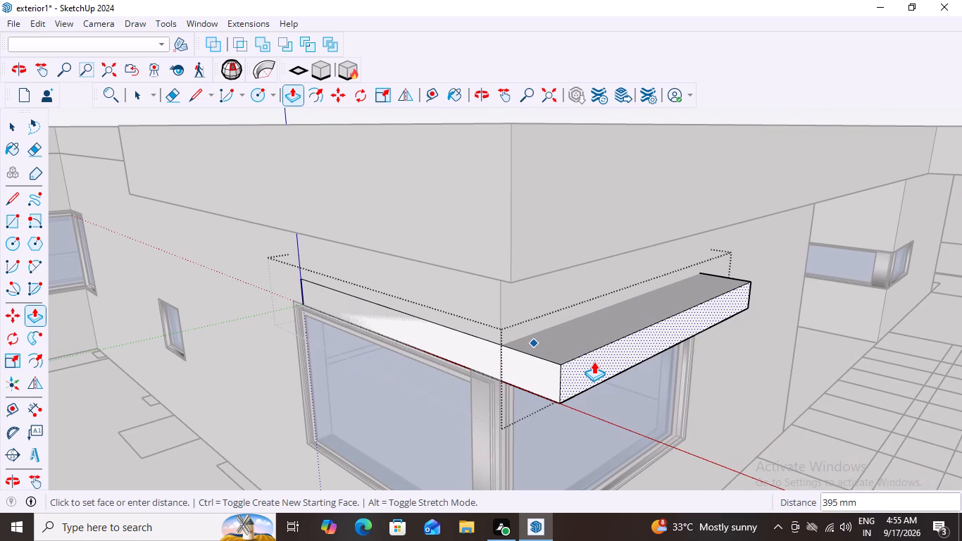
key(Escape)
Undo the recent edits to the L-shaped strip until it is back off the corner window, and leave its group.
scroll(579, 367, down, 8)
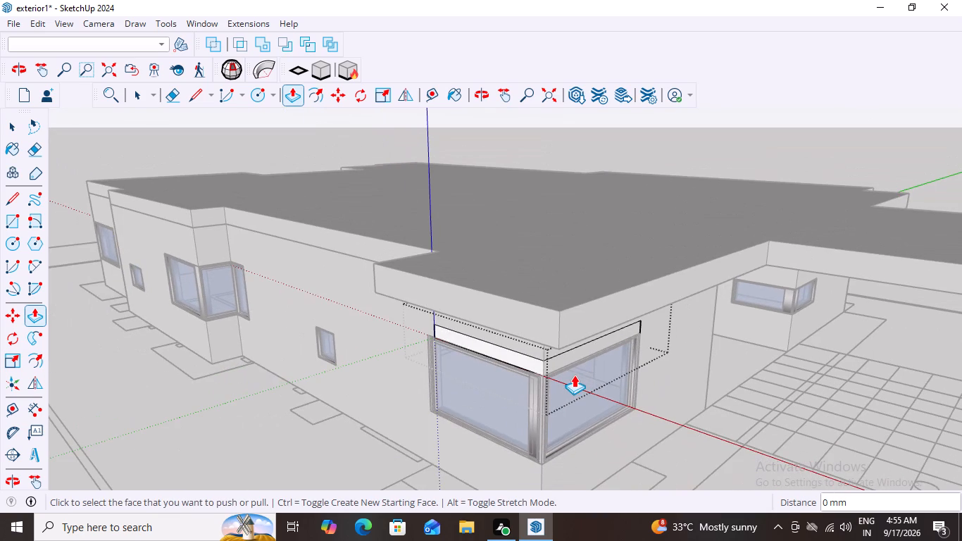
key(space)
key(ctrl+z)
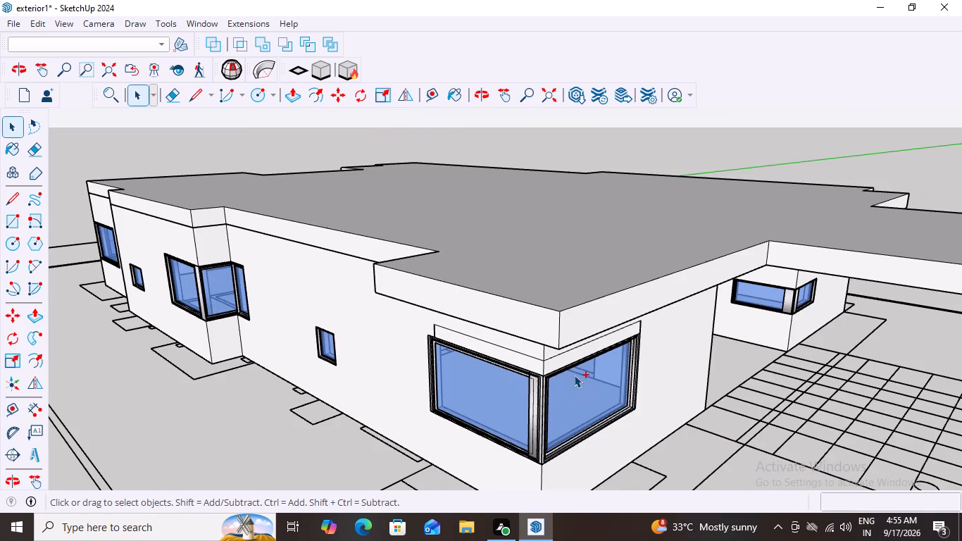
key(ctrl+z)
key(ctrl+z)
key(ctrl+z)
key(ctrl+z)
key(ctrl+z)
key(ctrl+z)
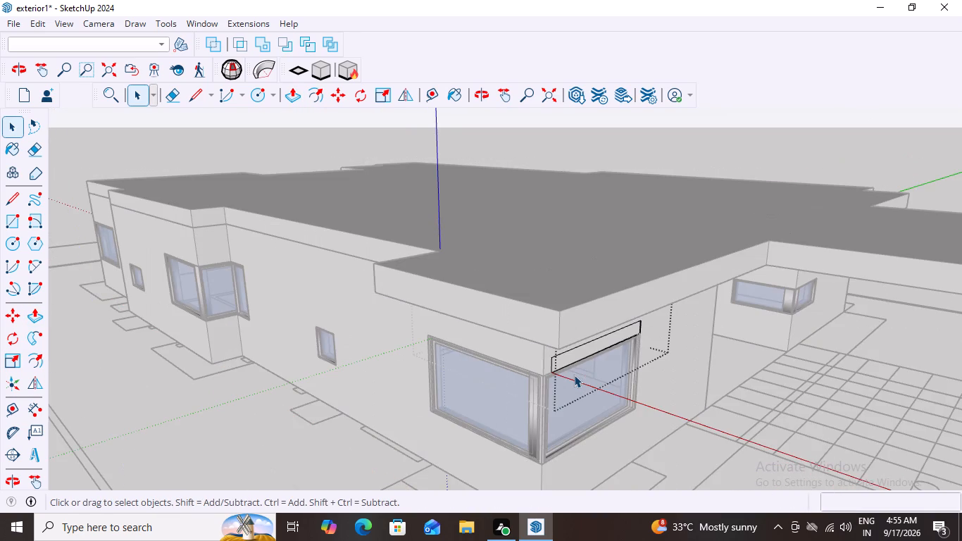
key(ctrl+z)
key(ctrl+z)
key(ctrl+z)
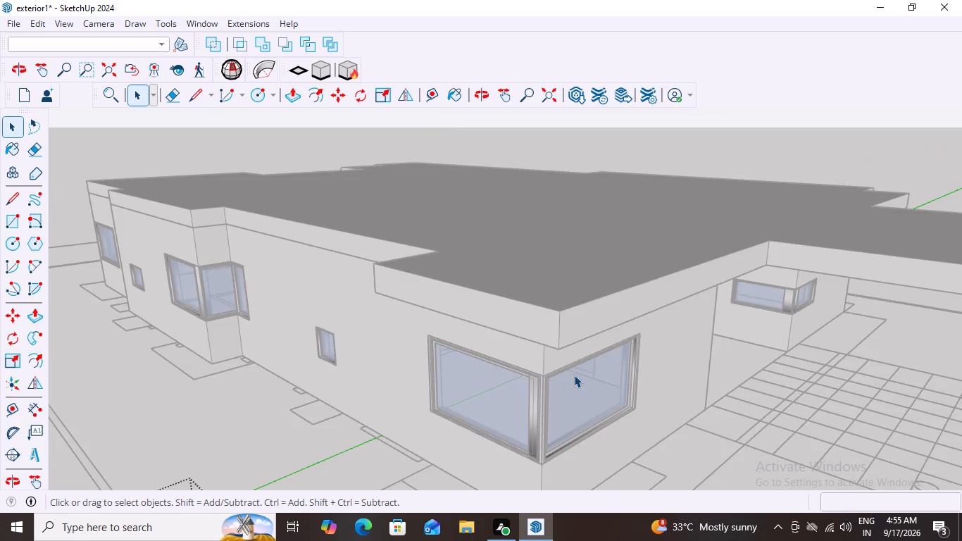
scroll(574, 375, down, 12)
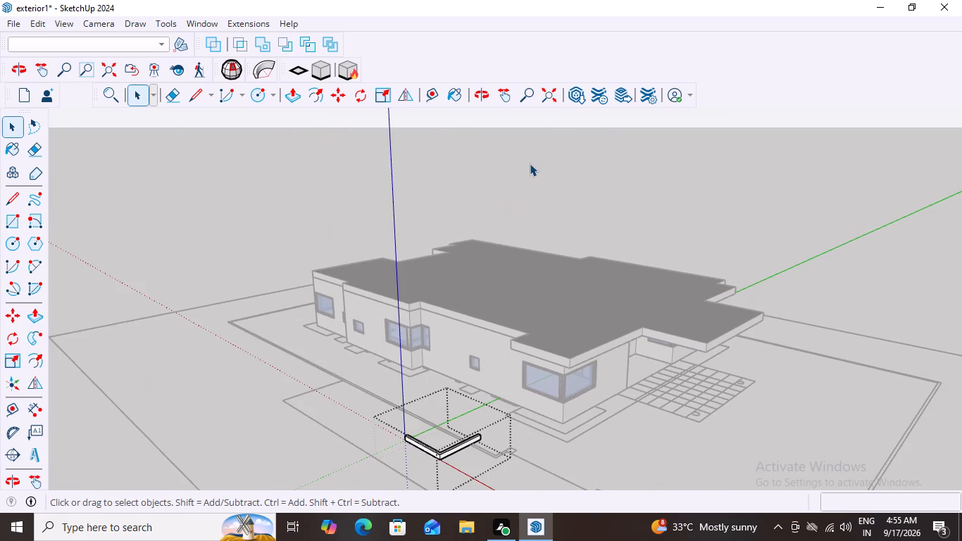
click(529, 164)
Delete the L-shaped strip lying on the site in front of the single-storey house.
middle_drag(488, 433, 523, 241)
scroll(442, 237, up, 3)
scroll(506, 139, up, 6)
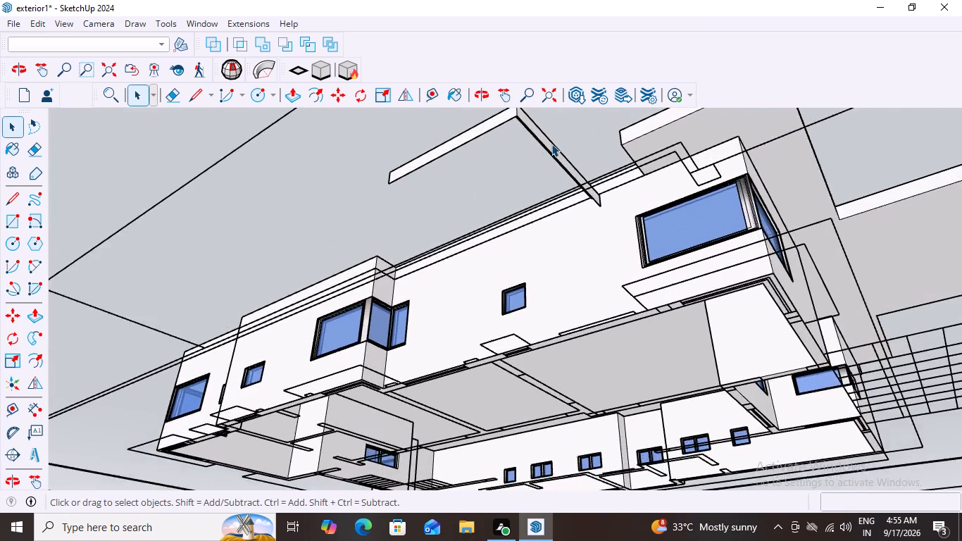
scroll(553, 149, up, 9)
scroll(637, 211, up, 5)
scroll(629, 242, down, 8)
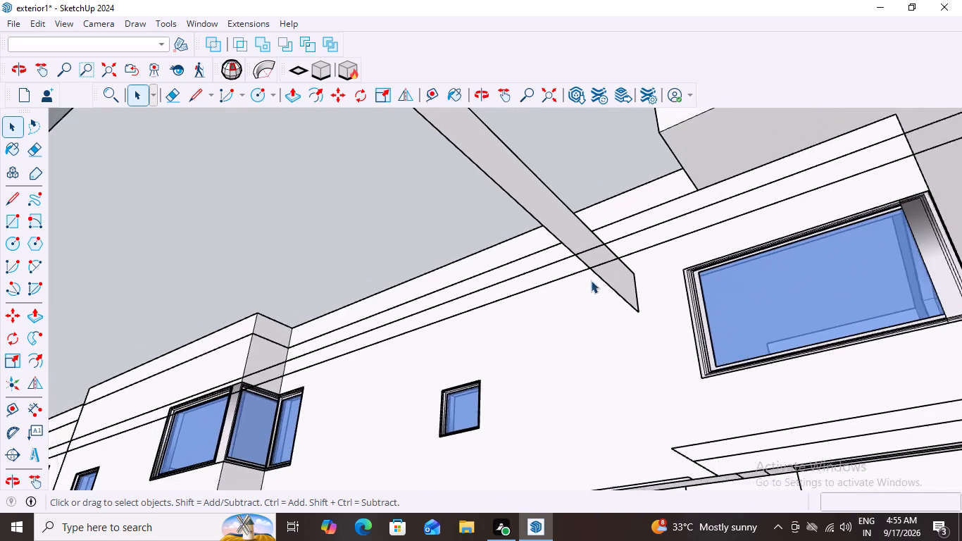
scroll(591, 280, down, 9)
scroll(506, 289, down, 2)
middle_drag(520, 276, 511, 319)
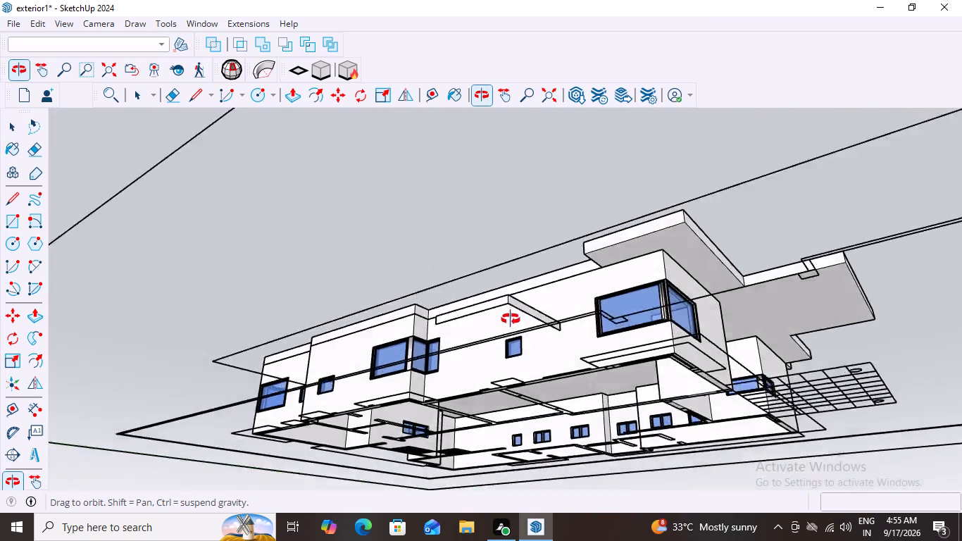
middle_drag(511, 319, 501, 352)
scroll(504, 355, down, 8)
middle_drag(496, 371, 482, 454)
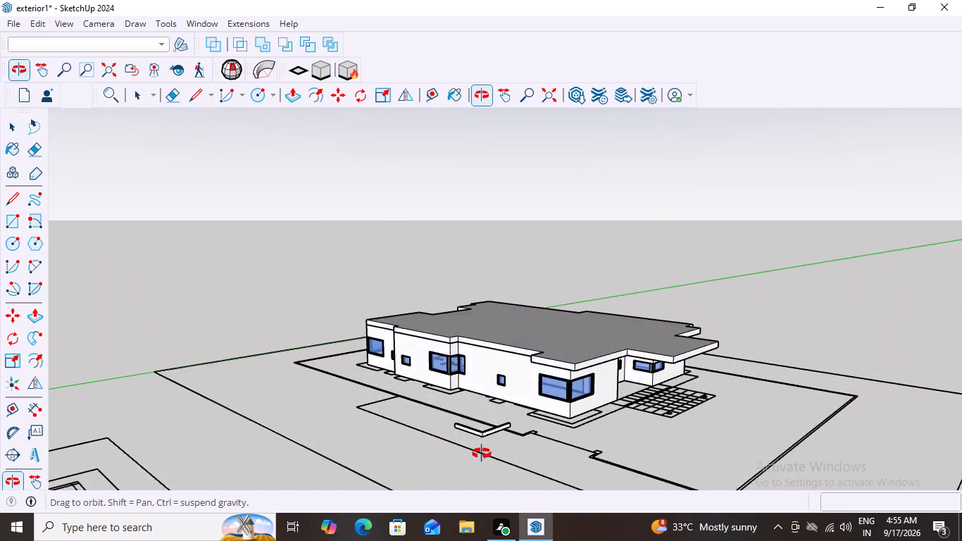
middle_drag(482, 454, 482, 452)
scroll(482, 452, up, 9)
click(449, 435)
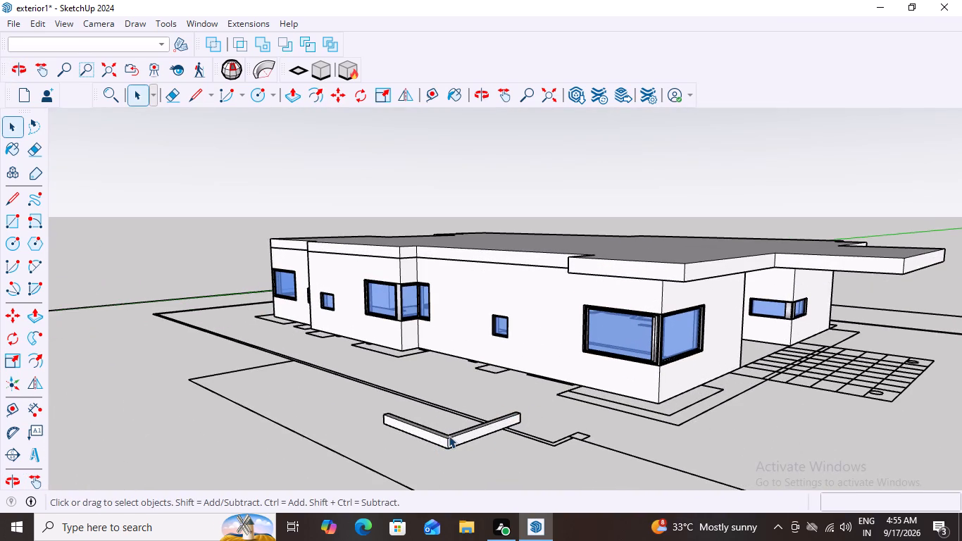
key(Delete)
Copy the sunshade slab above the neighbouring building's end window onto the top outer corner of the roofed house's large corner window.
scroll(453, 440, down, 4)
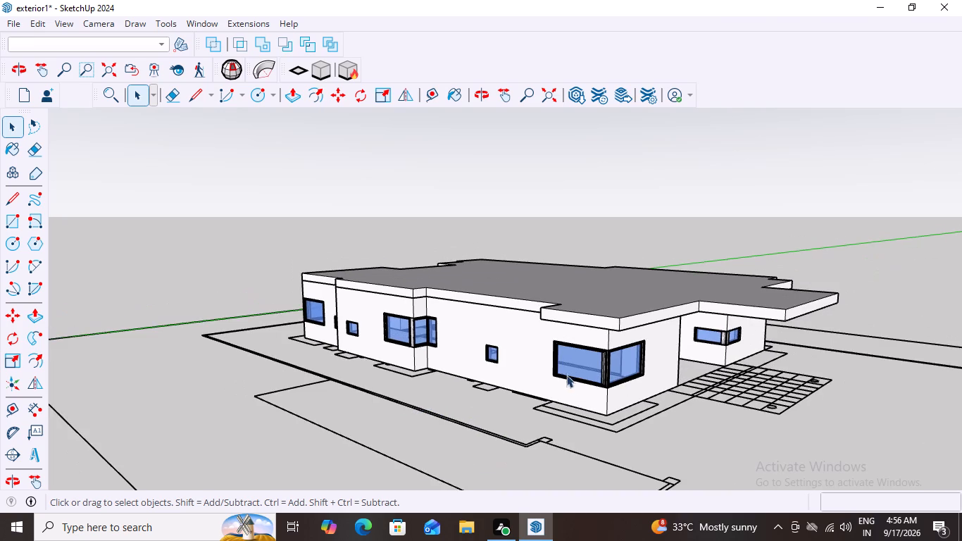
middle_drag(550, 370, 655, 404)
scroll(644, 355, up, 8)
middle_drag(642, 377, 668, 385)
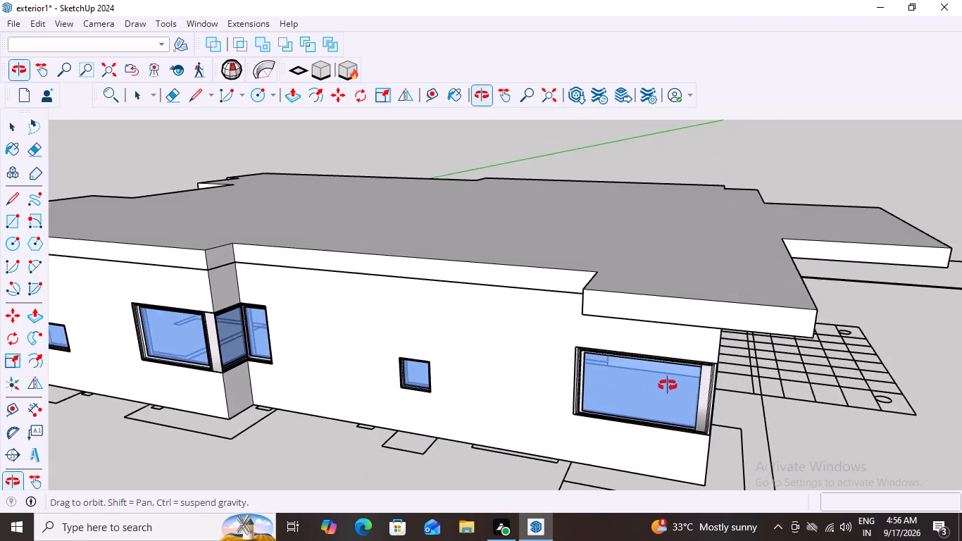
middle_drag(668, 385, 718, 380)
scroll(582, 326, up, 7)
scroll(543, 347, down, 2)
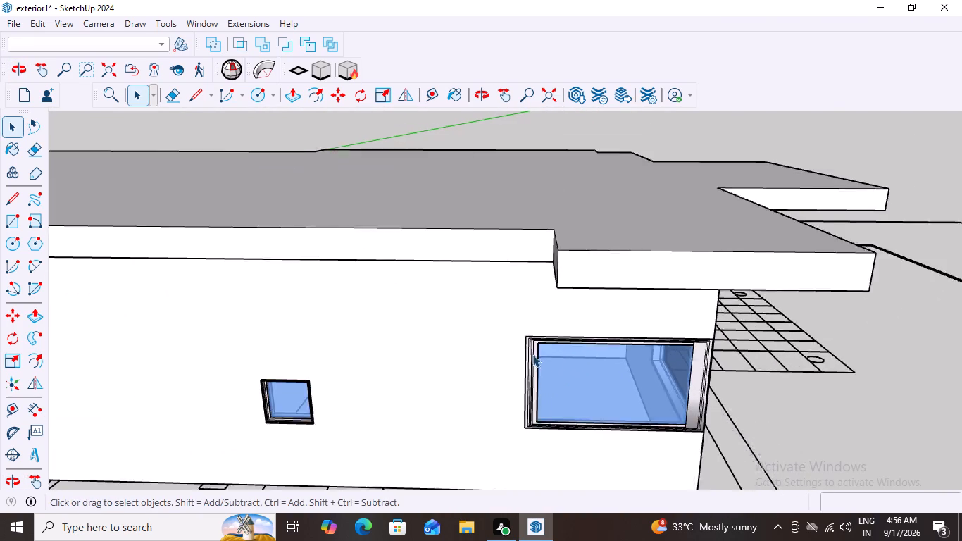
scroll(532, 354, down, 20)
scroll(532, 354, down, 12)
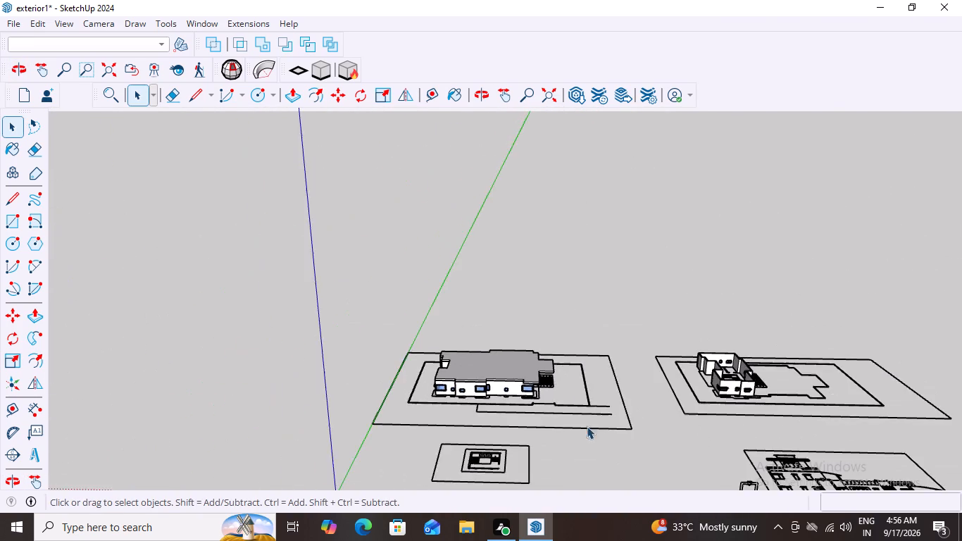
scroll(754, 409, up, 20)
scroll(754, 409, up, 2)
middle_drag(758, 411, 773, 420)
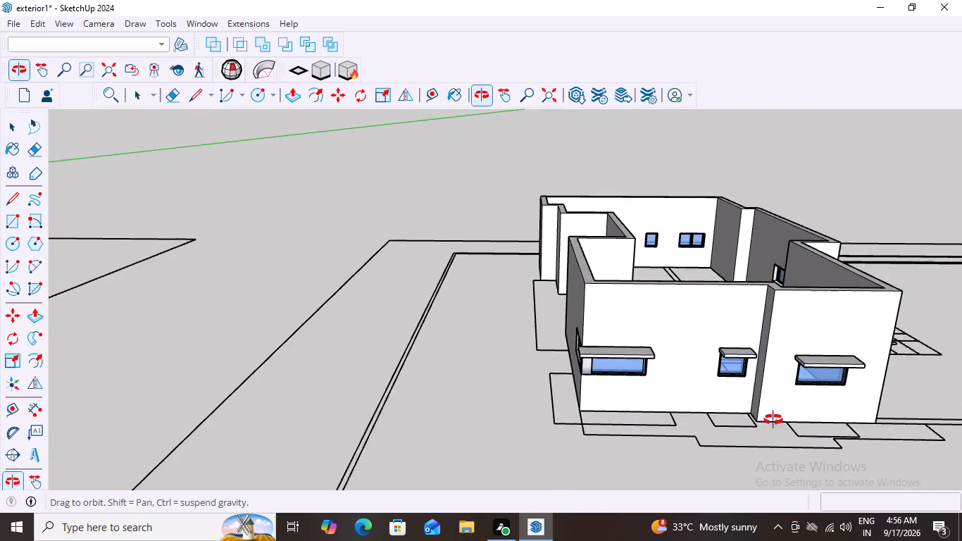
middle_drag(773, 420, 807, 445)
scroll(789, 339, up, 9)
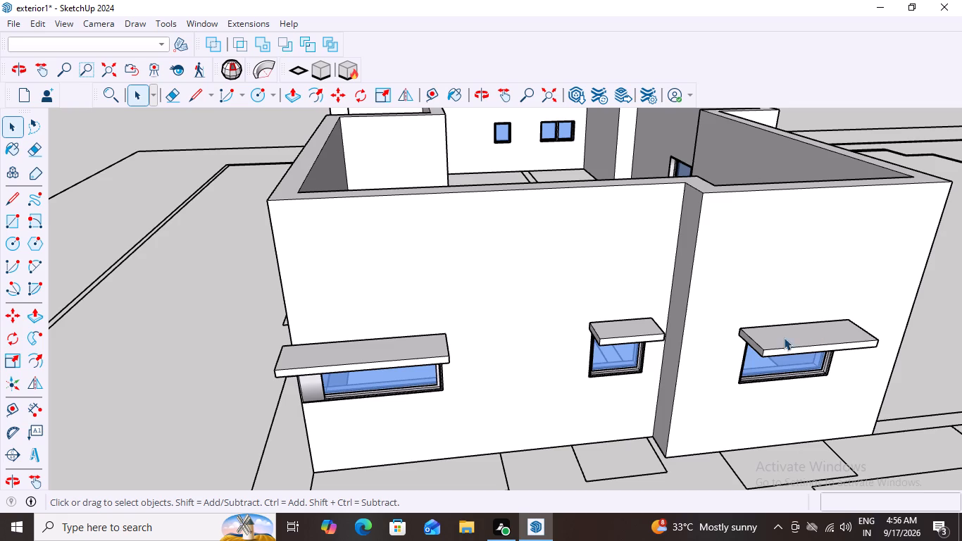
click(794, 333)
scroll(775, 371, up, 2)
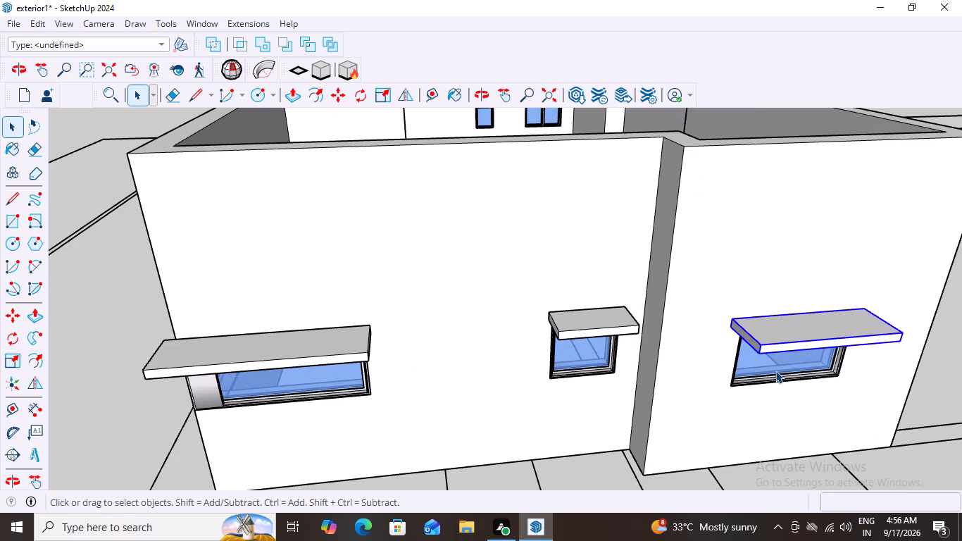
key(m)
scroll(749, 361, up, 4)
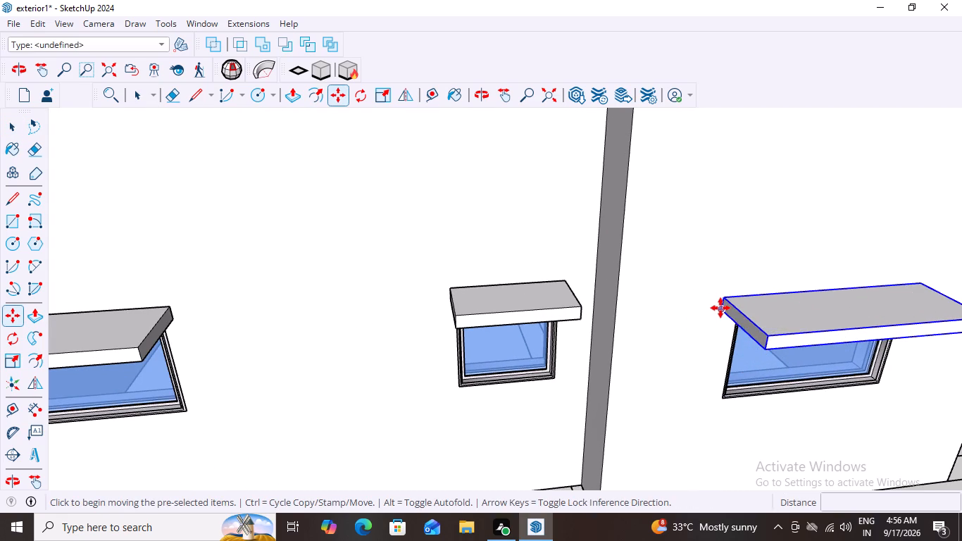
click(720, 308)
scroll(661, 338, down, 16)
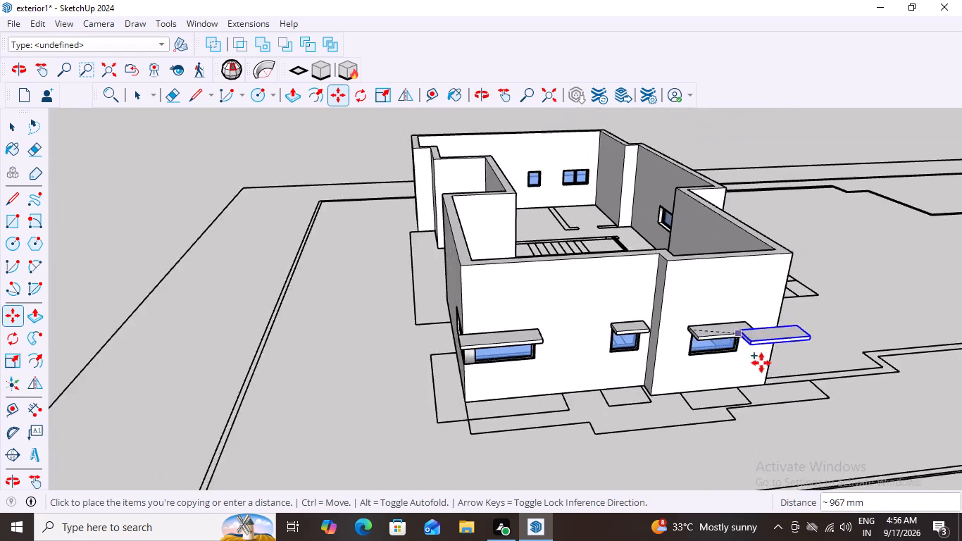
scroll(761, 363, down, 20)
scroll(761, 363, down, 2)
scroll(294, 417, up, 4)
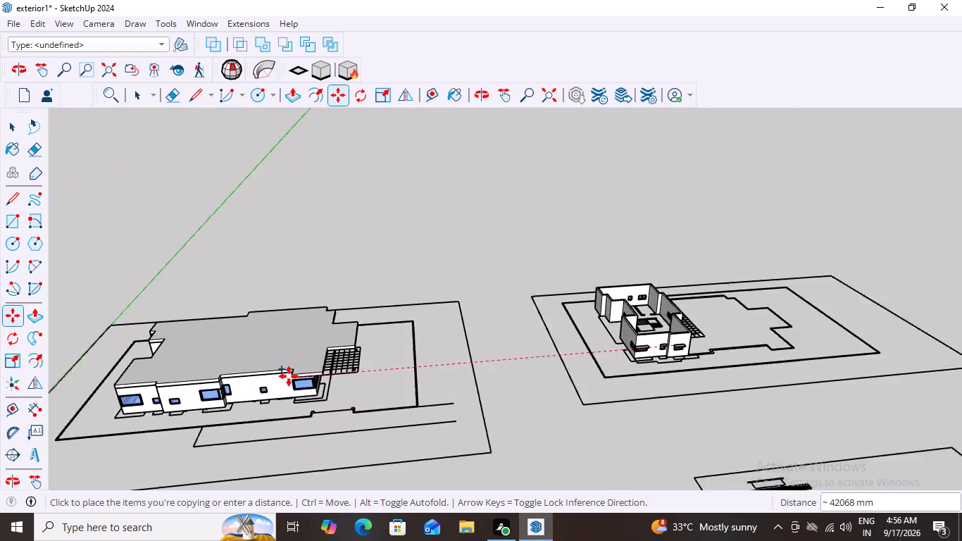
scroll(289, 376, up, 20)
scroll(301, 375, up, 4)
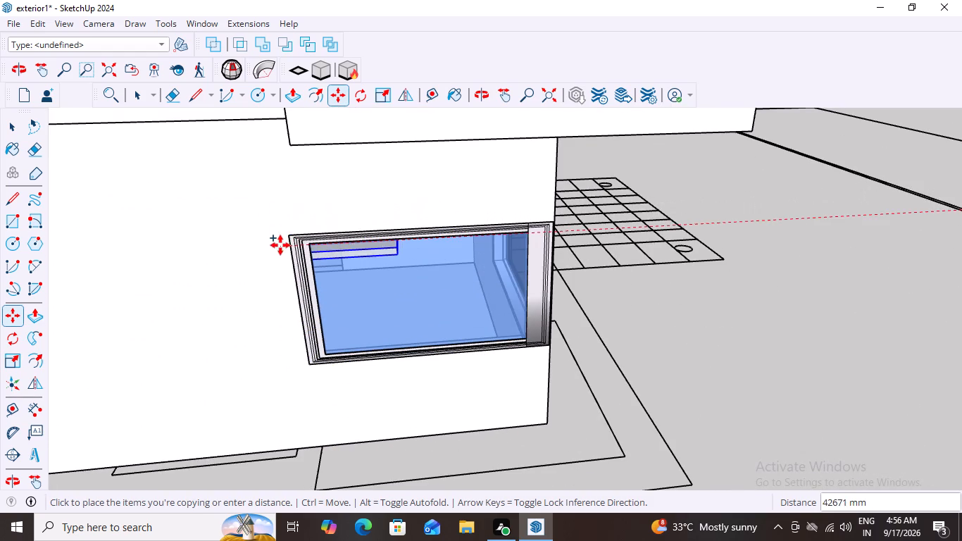
middle_drag(283, 244, 462, 238)
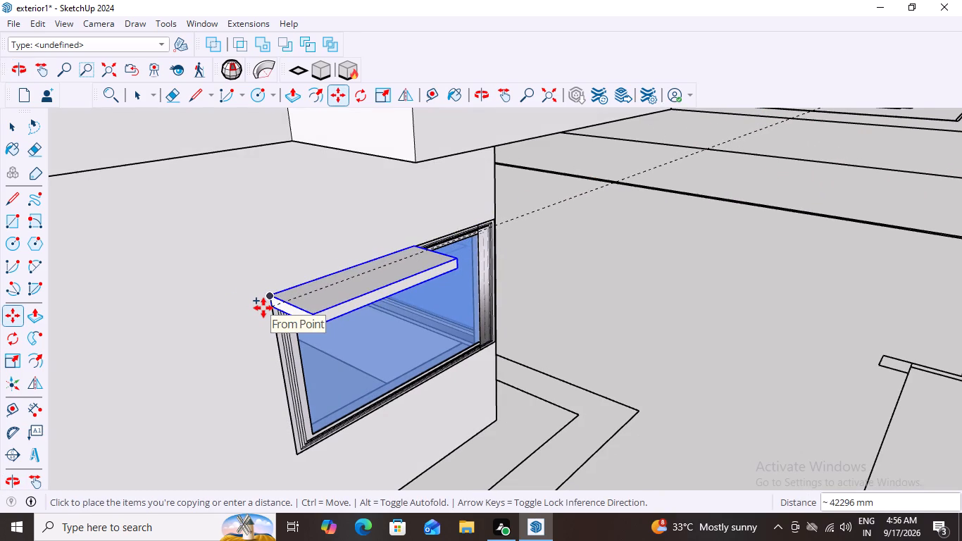
scroll(258, 310, up, 11)
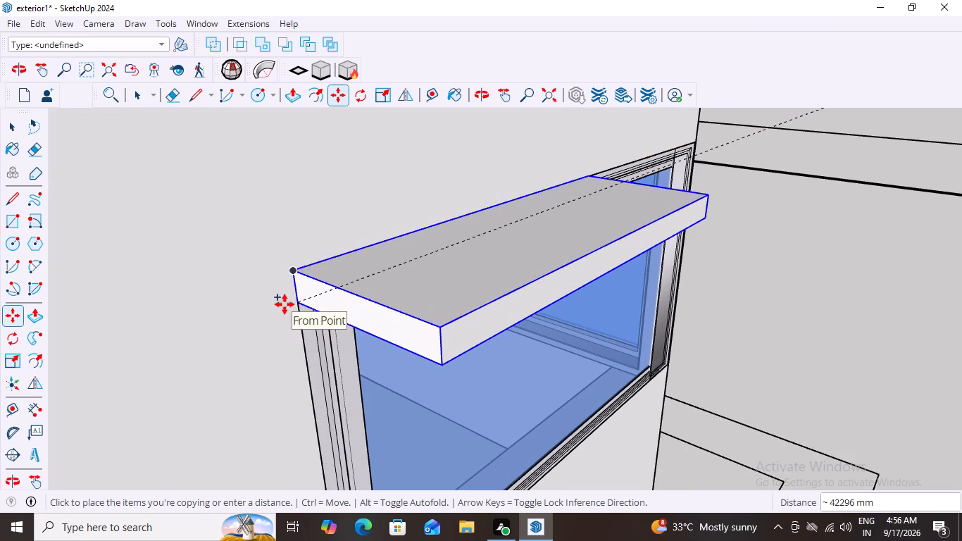
click(285, 304)
Copy the corner window's sunshade slab about 3335 mm along the wall onto the upper-left frame corner of the adjacent small window.
scroll(335, 333, down, 12)
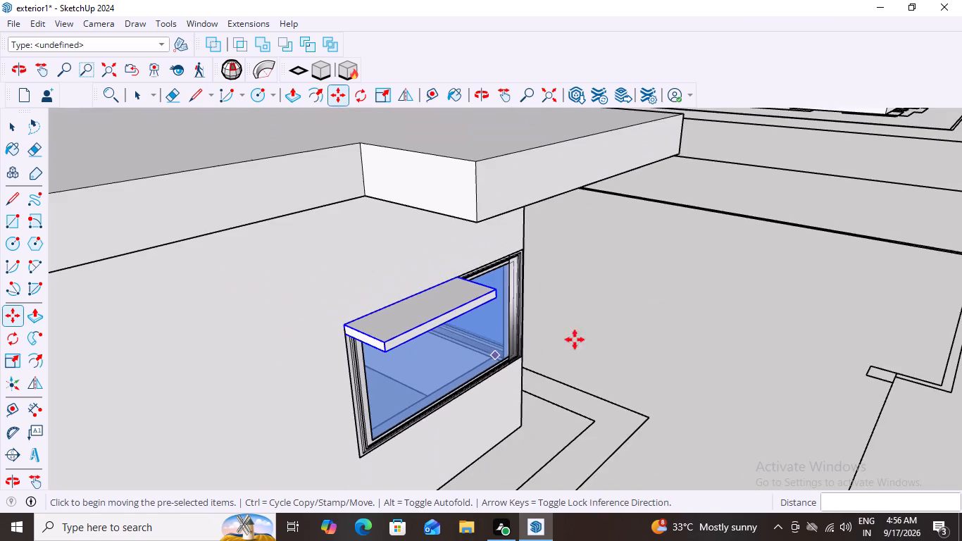
middle_drag(663, 312, 282, 313)
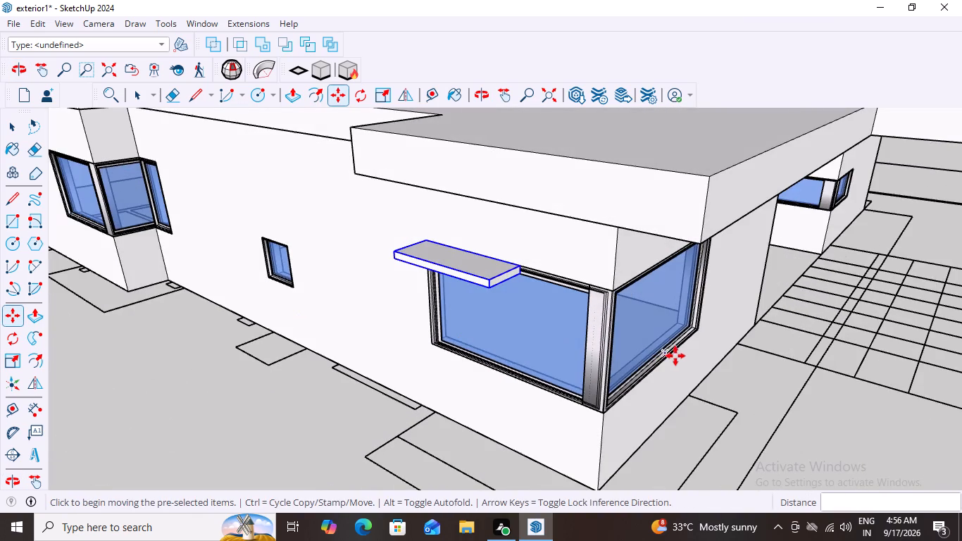
scroll(675, 356, up, 3)
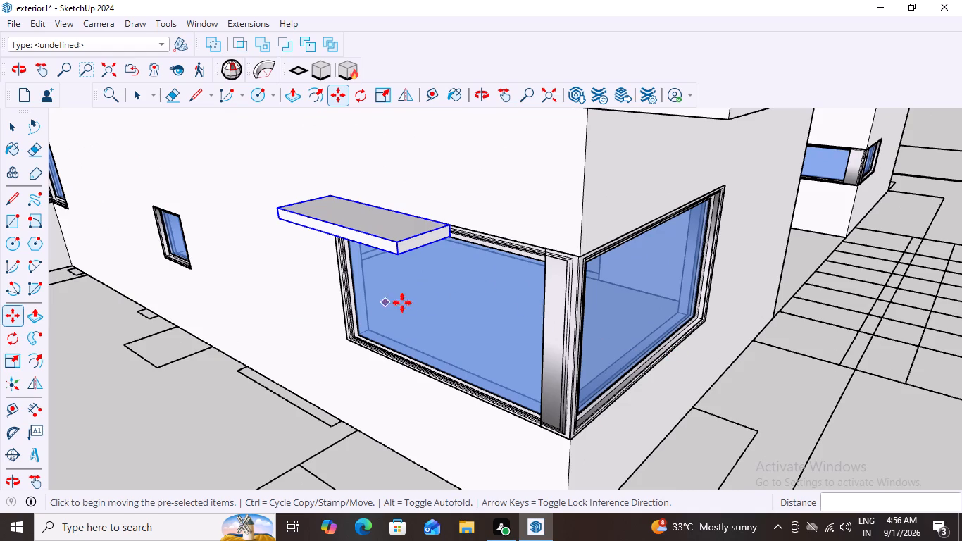
scroll(470, 230, up, 10)
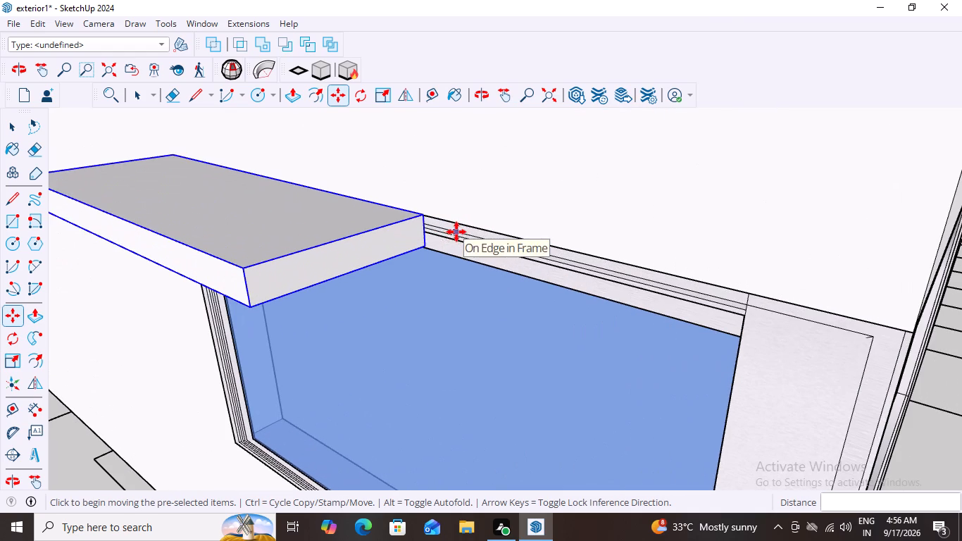
scroll(364, 311, down, 14)
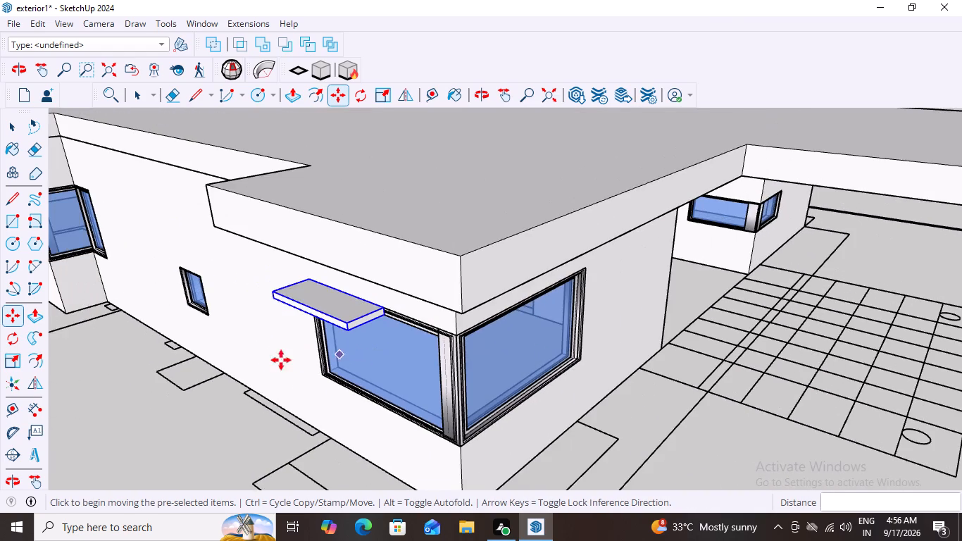
scroll(265, 358, down, 10)
middle_drag(250, 366, 525, 340)
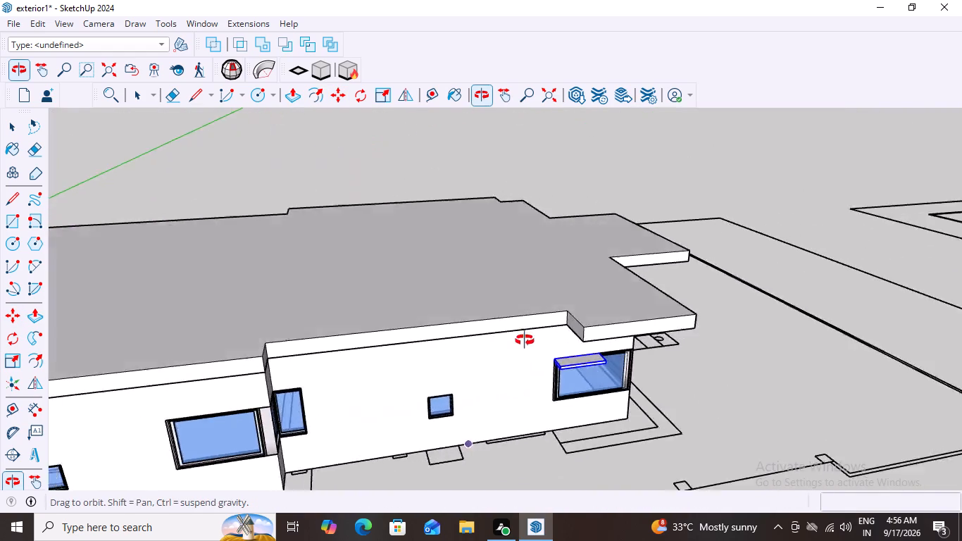
middle_drag(525, 340, 591, 337)
scroll(683, 320, up, 13)
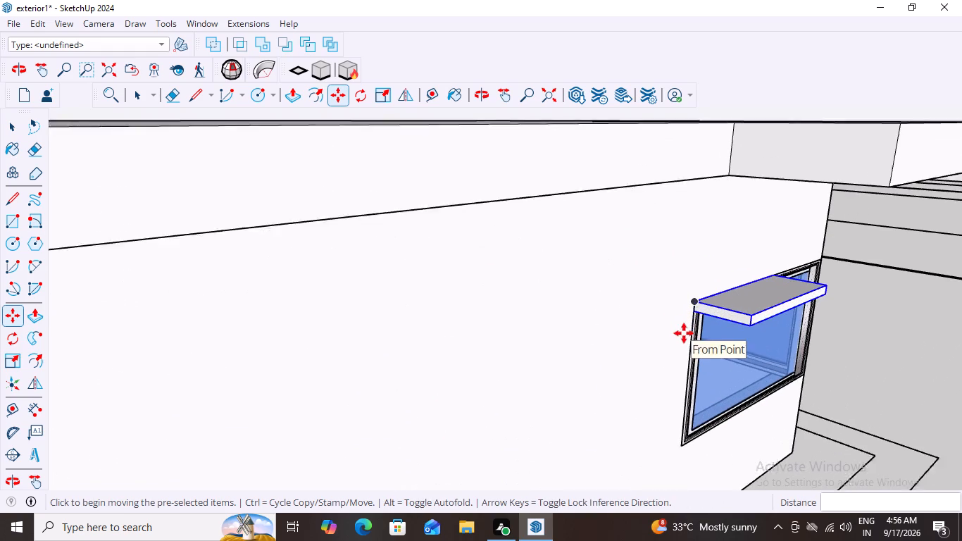
scroll(684, 333, up, 1)
click(698, 295)
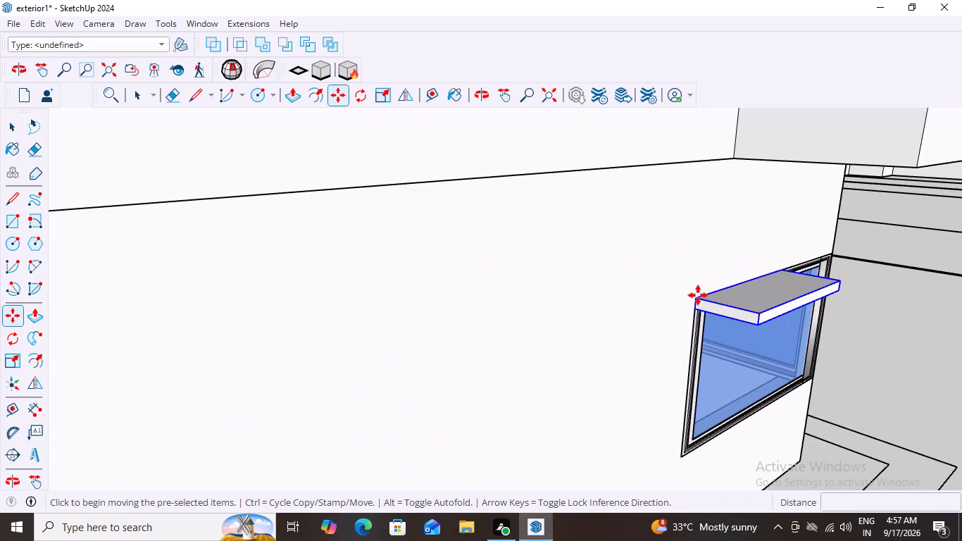
scroll(633, 340, down, 12)
scroll(540, 429, up, 4)
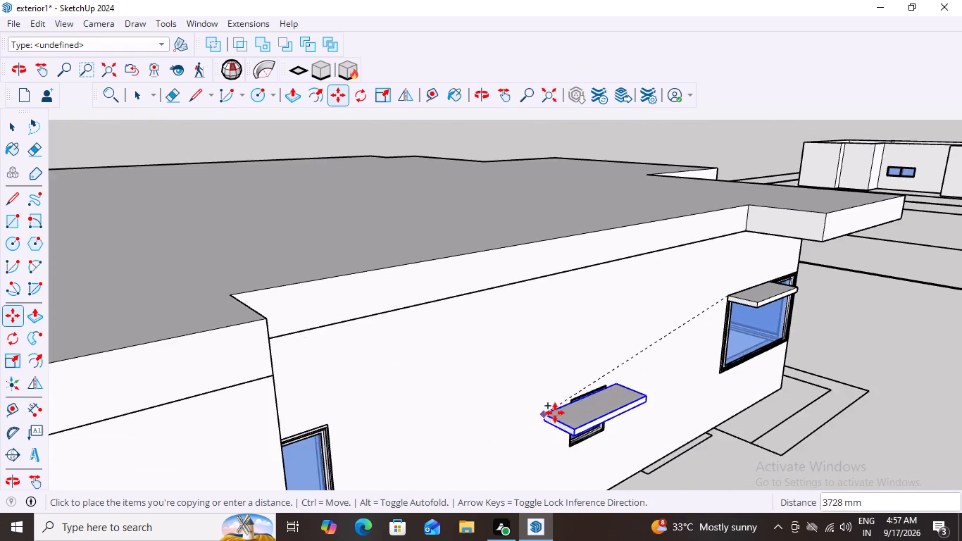
scroll(555, 413, up, 18)
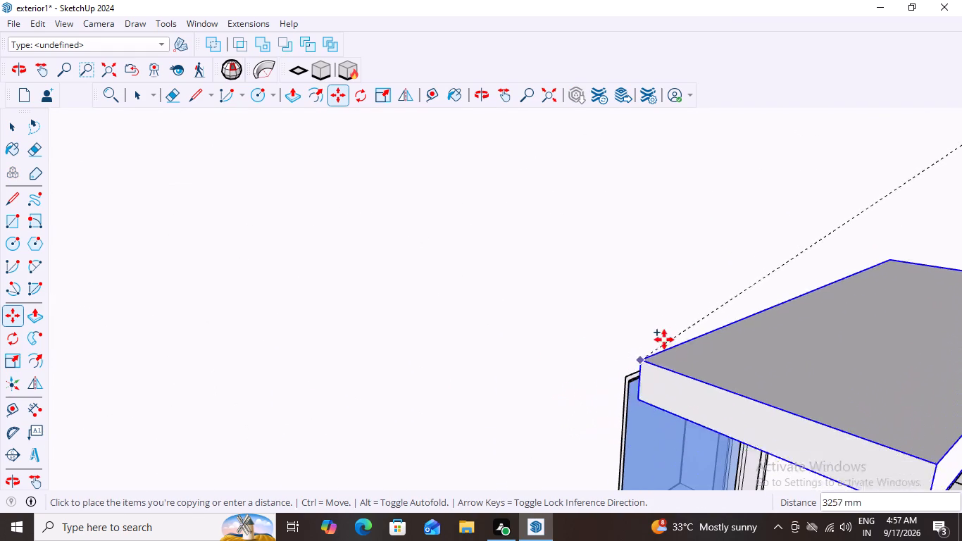
scroll(626, 374, up, 5)
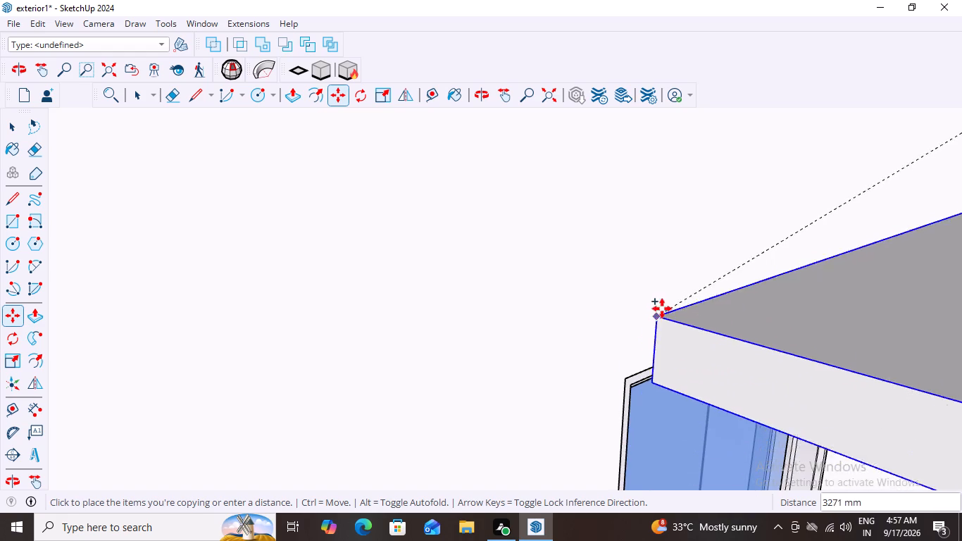
click(622, 375)
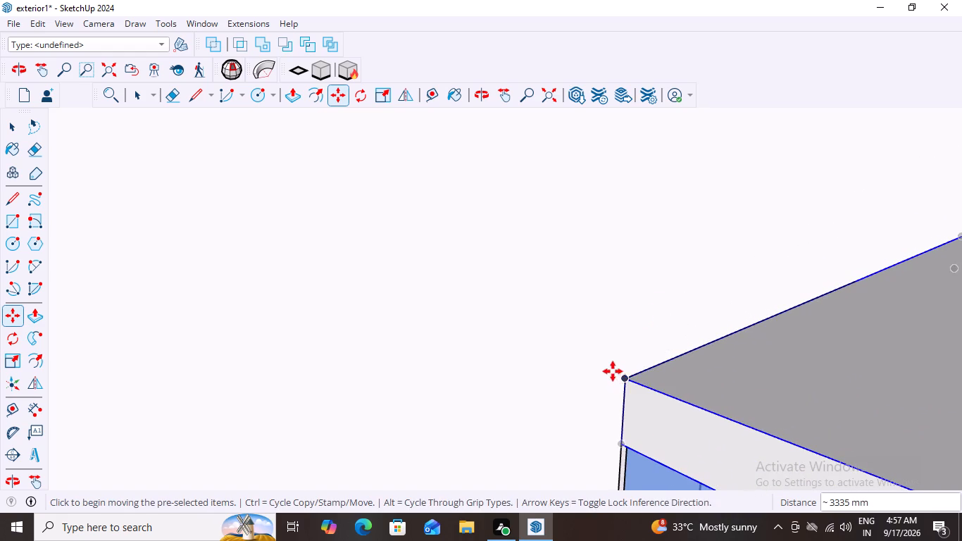
Copy the small window's sunshade slab about 5648 mm onto the upper-left frame corner of the large window past the wall setback.
scroll(613, 371, down, 20)
scroll(613, 371, down, 11)
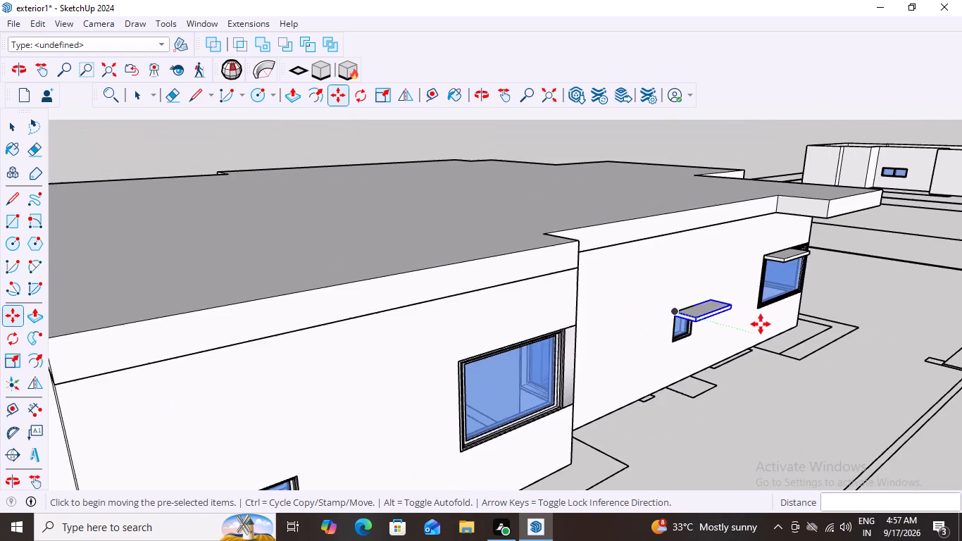
scroll(696, 362, up, 11)
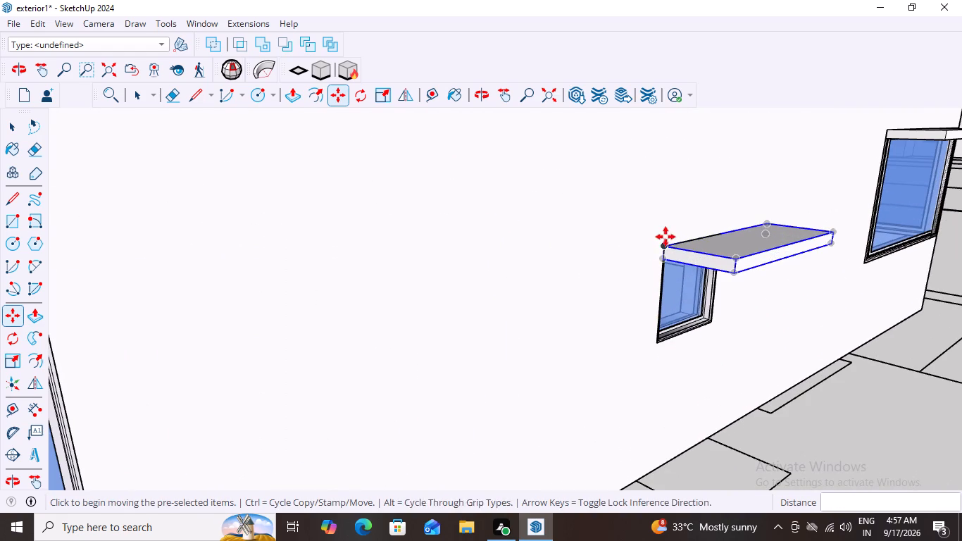
click(663, 246)
scroll(542, 324, down, 4)
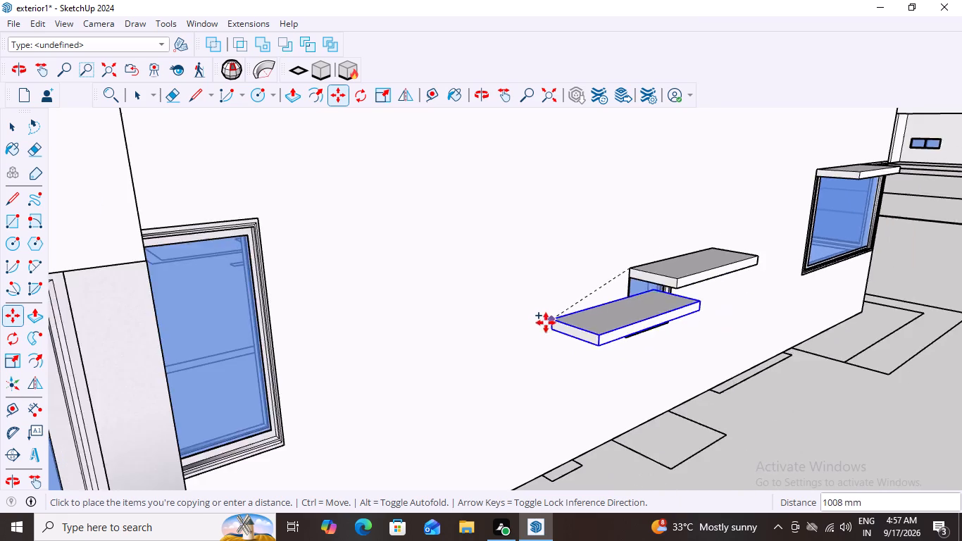
scroll(546, 323, down, 9)
scroll(295, 380, up, 8)
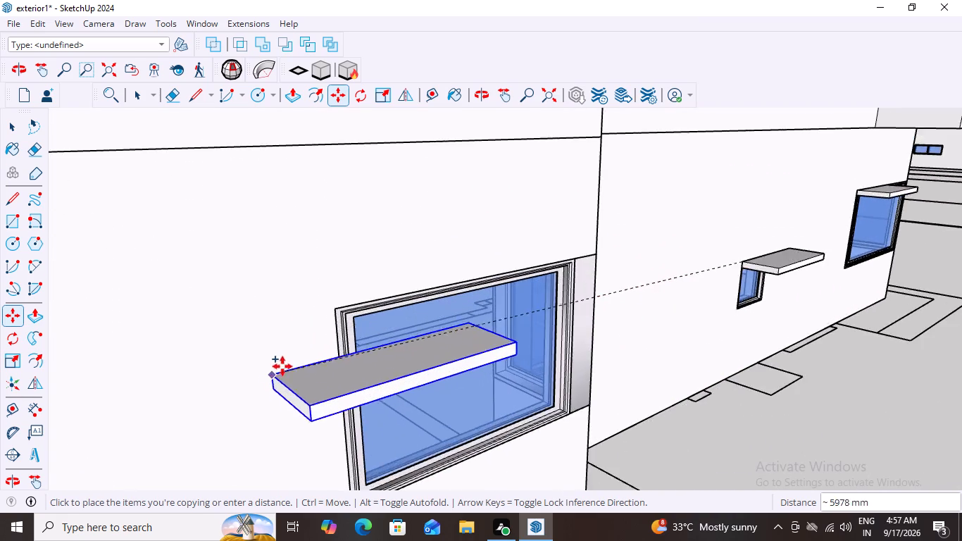
scroll(282, 366, up, 5)
scroll(358, 275, up, 3)
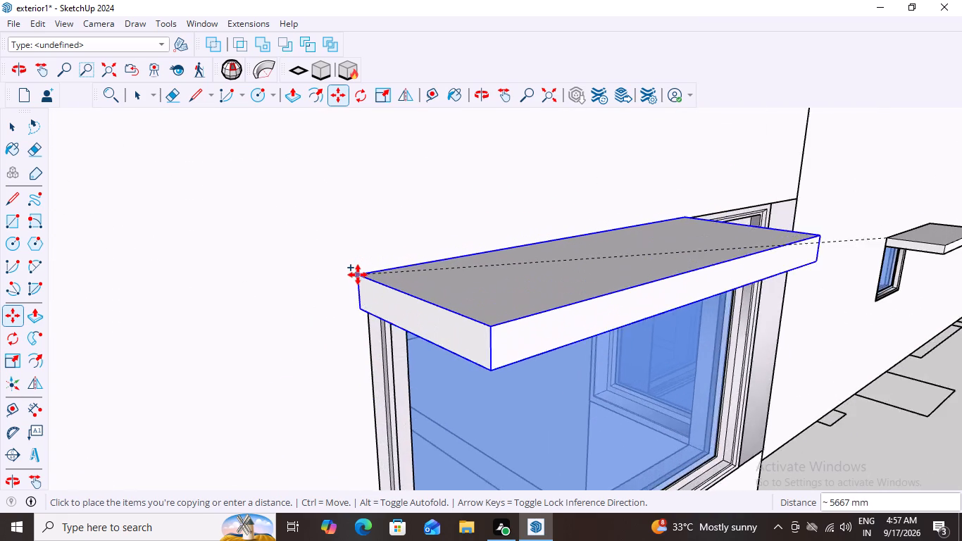
scroll(358, 275, up, 8)
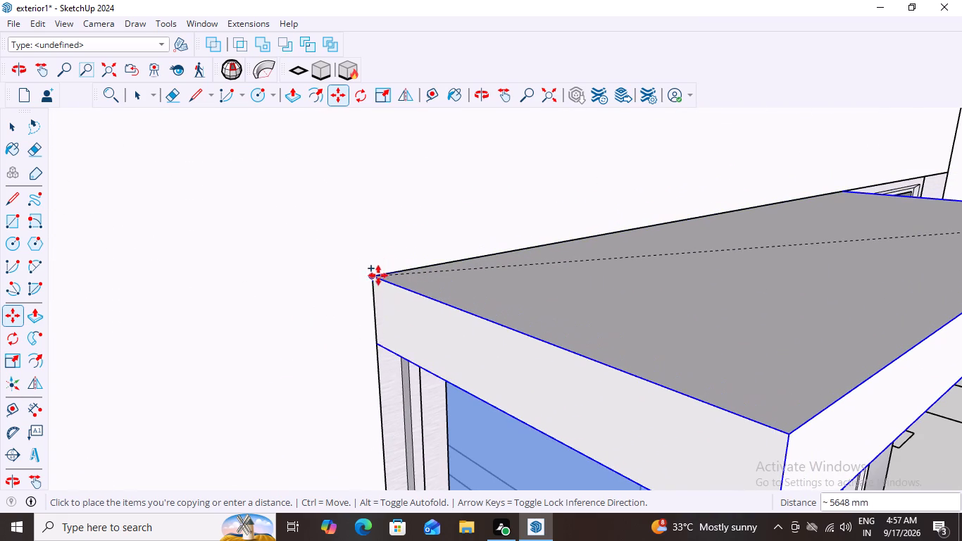
click(373, 279)
Copy the large window's sunshade slab about 3054 mm onto the upper-left frame corner of the smaller window on the same wall.
scroll(417, 292, down, 15)
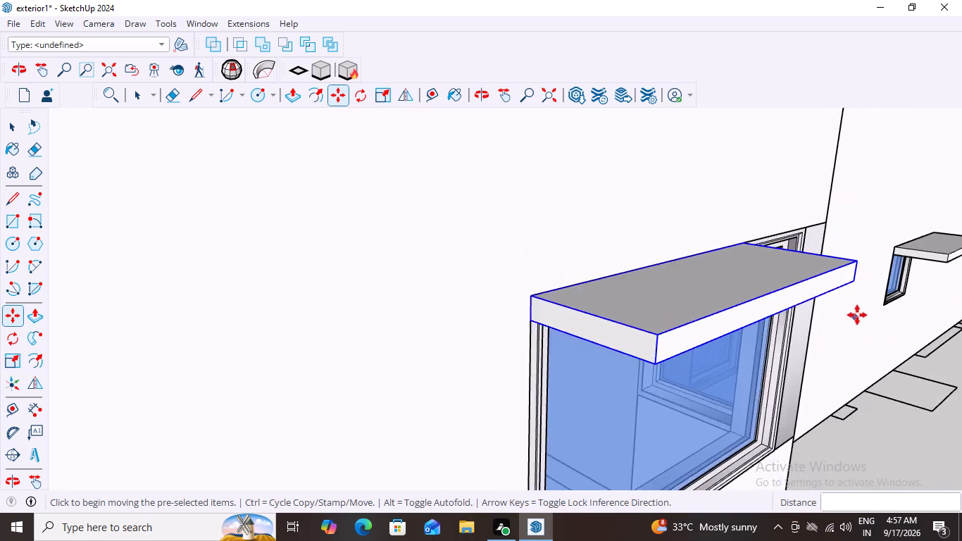
scroll(857, 315, down, 14)
scroll(698, 361, down, 4)
scroll(752, 366, up, 4)
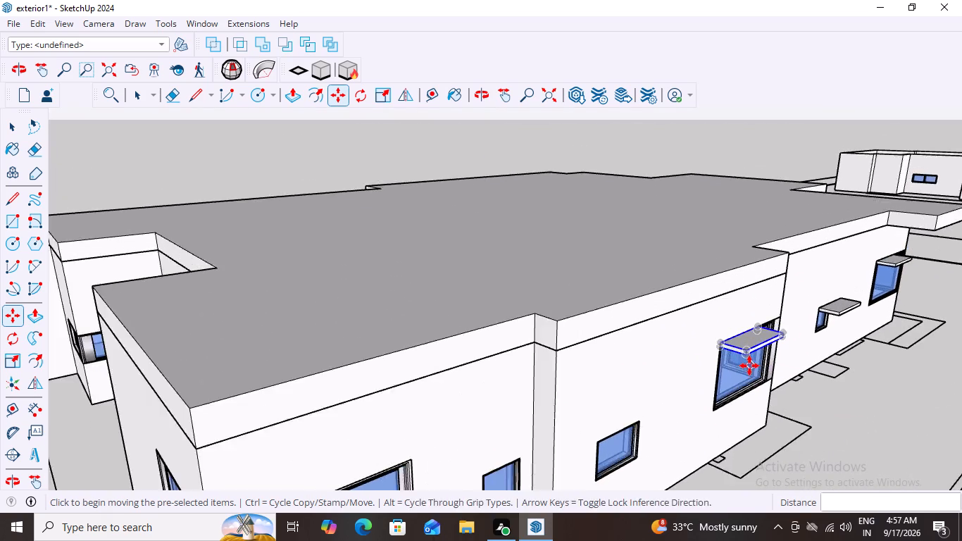
scroll(749, 366, up, 9)
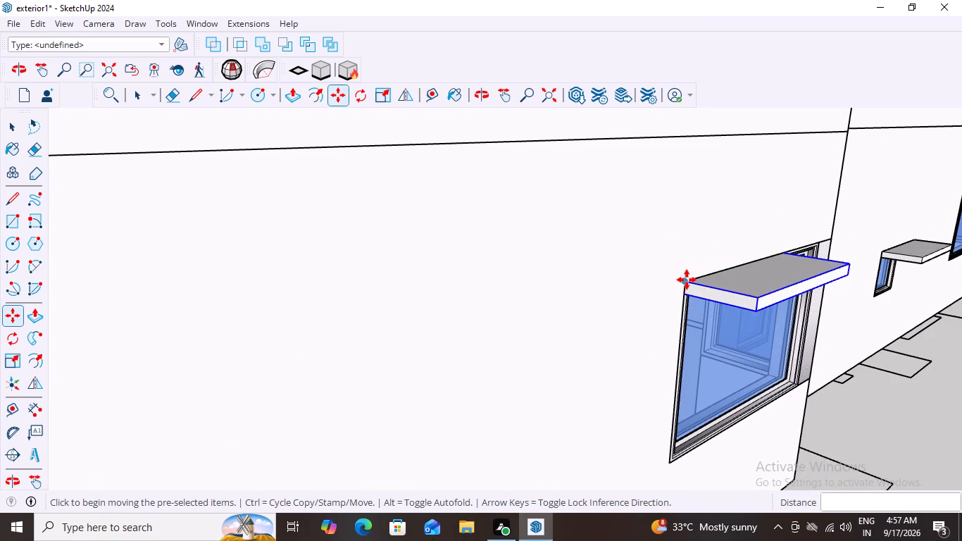
click(687, 280)
scroll(663, 357, down, 13)
scroll(546, 423, up, 12)
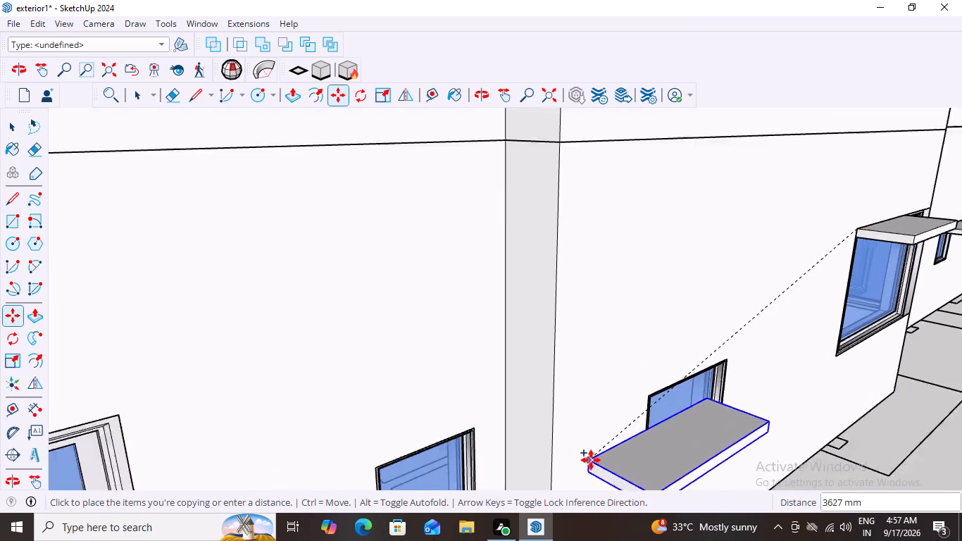
scroll(591, 460, up, 1)
scroll(697, 418, up, 3)
scroll(635, 402, up, 14)
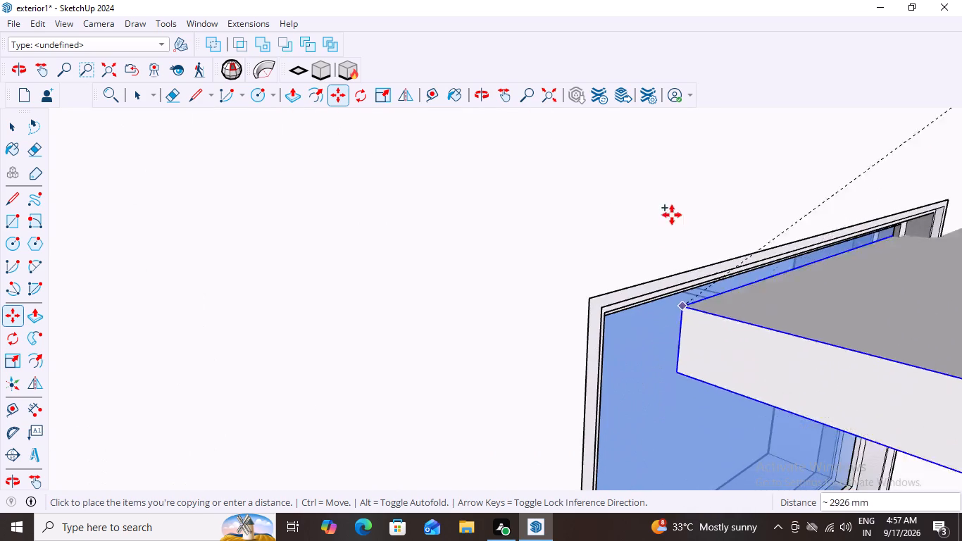
scroll(605, 344, up, 4)
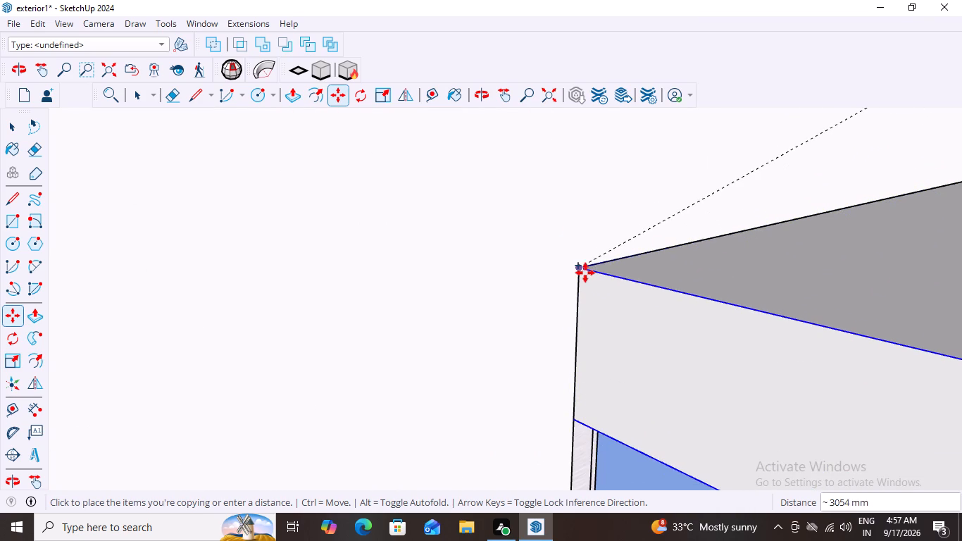
click(585, 272)
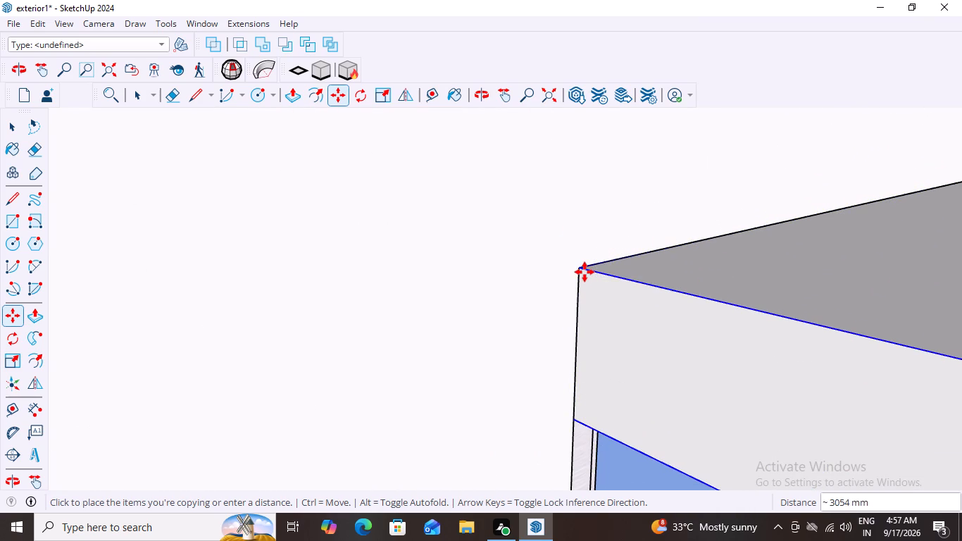
Copy that sunshade slab about 1719 mm onto the upper-left frame corner of the small window beyond the wall jog.
click(580, 269)
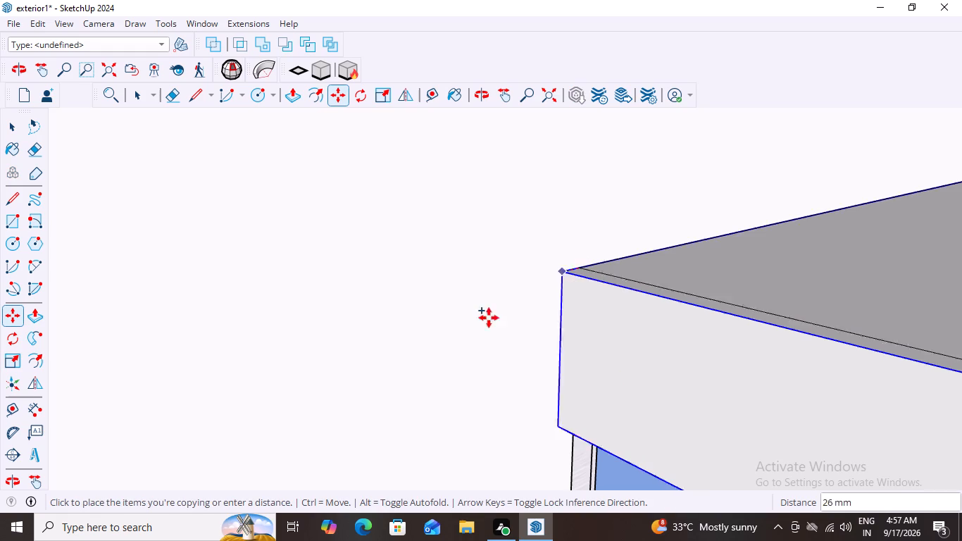
scroll(480, 321, down, 5)
scroll(629, 276, down, 5)
scroll(516, 322, down, 7)
scroll(585, 223, down, 5)
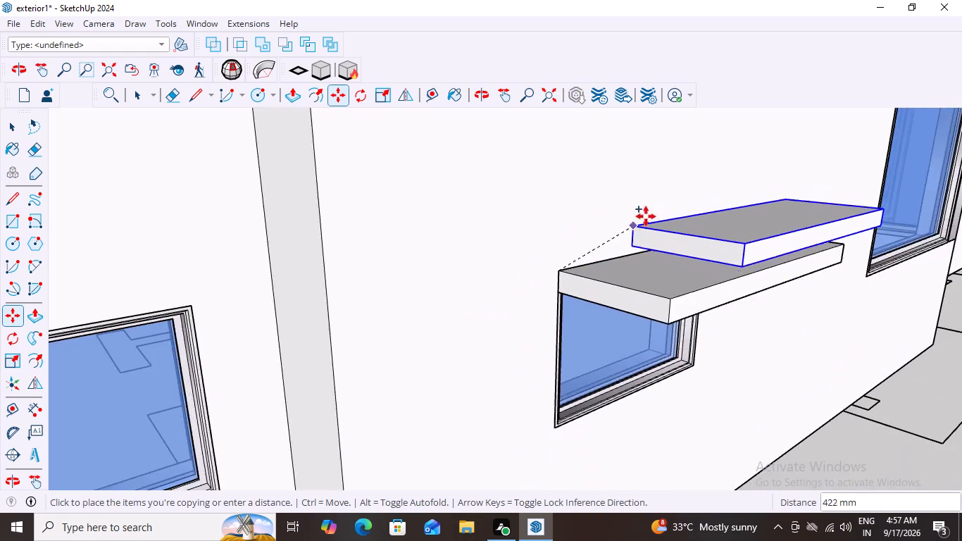
scroll(657, 213, down, 5)
scroll(748, 310, down, 5)
scroll(395, 380, up, 3)
scroll(540, 315, up, 9)
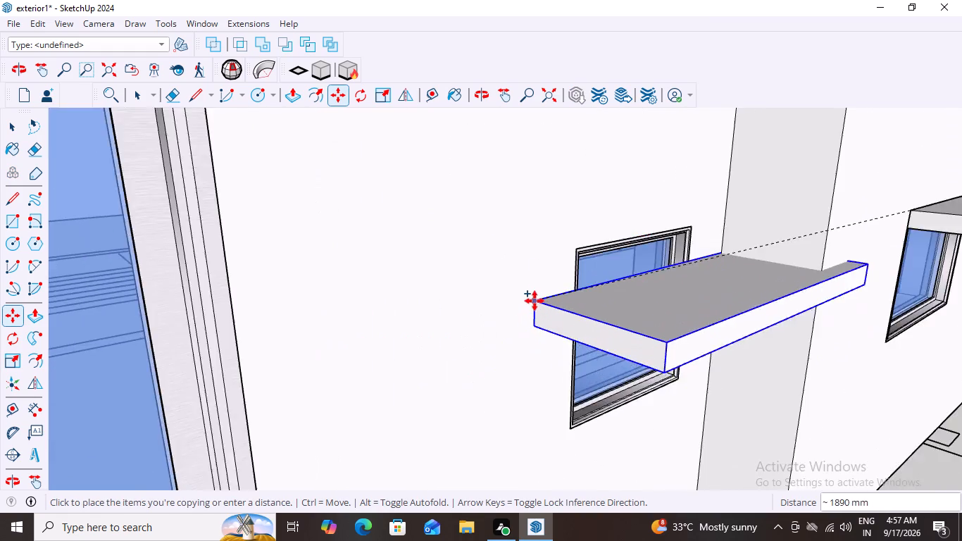
scroll(535, 301, up, 8)
scroll(649, 178, up, 3)
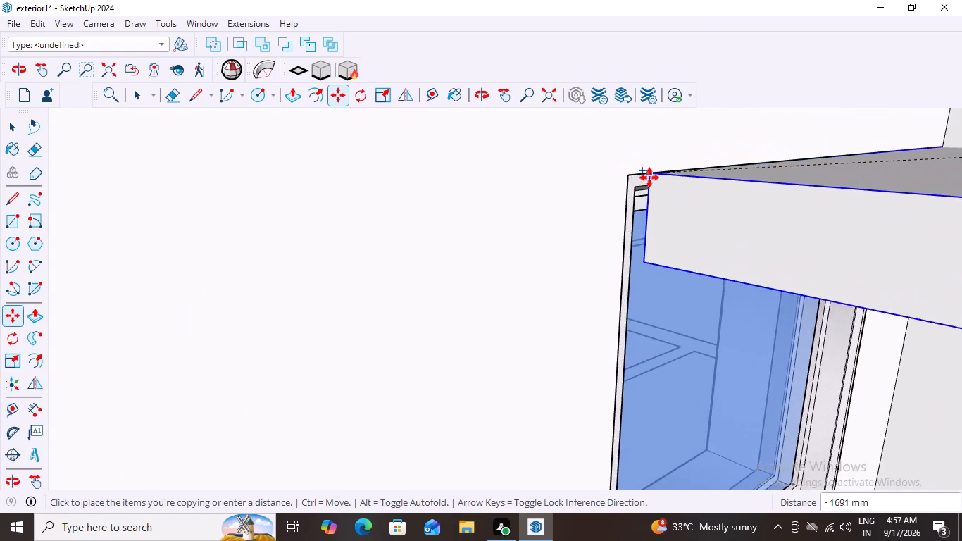
scroll(649, 178, up, 9)
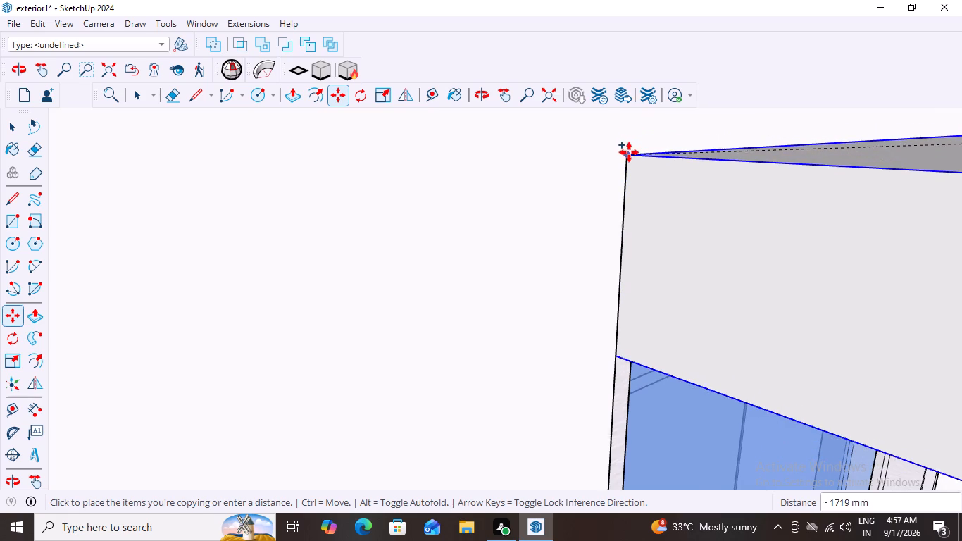
click(626, 156)
key(space)
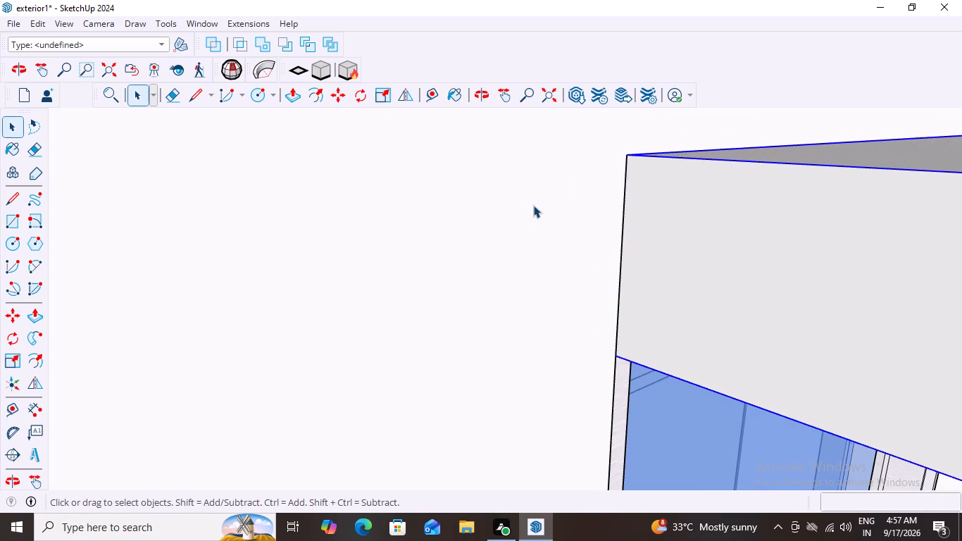
Examine how the last copied slab fits over the small window and against the adjoining wall jog.
scroll(533, 206, down, 20)
scroll(533, 206, down, 15)
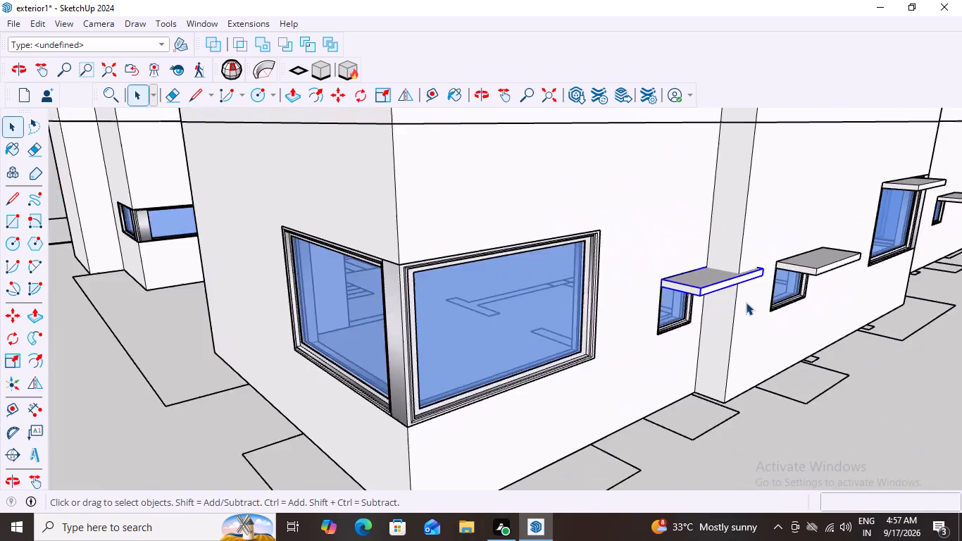
scroll(746, 302, down, 12)
middle_drag(824, 327, 770, 325)
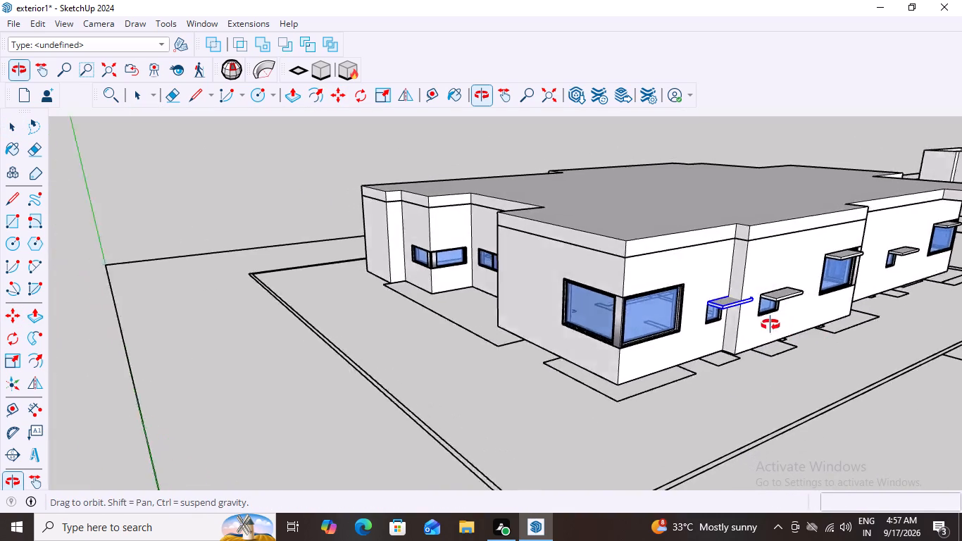
middle_drag(770, 325, 677, 332)
scroll(599, 365, up, 8)
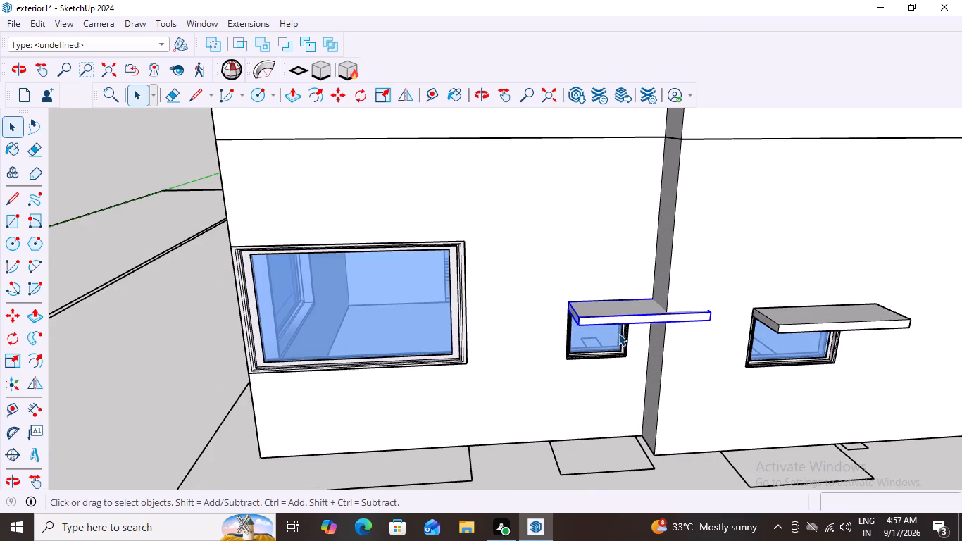
middle_drag(524, 352, 616, 374)
scroll(544, 328, up, 3)
scroll(592, 263, up, 3)
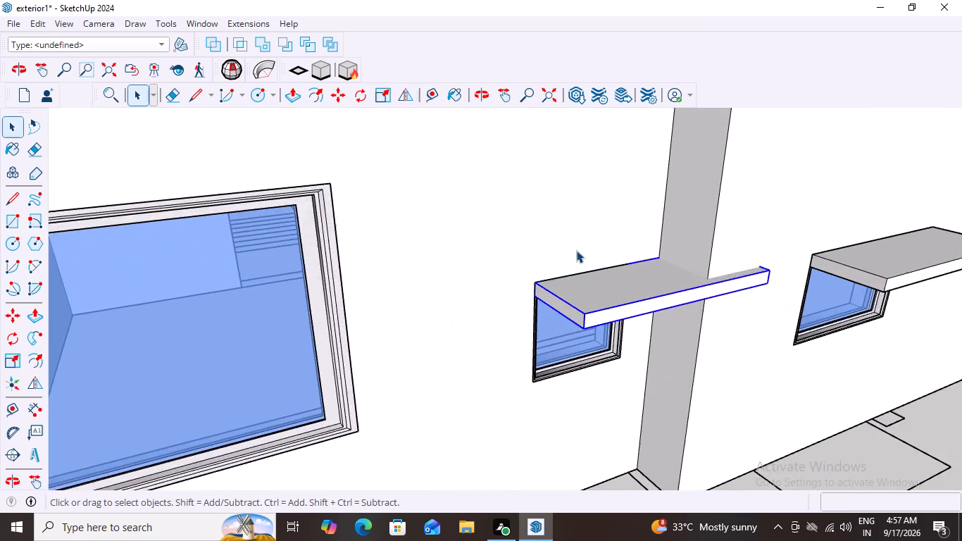
Copy the small window's sunshade slab about 3110 mm onto the top of the large corner window, at the building's corner edge.
scroll(529, 297, up, 4)
middle_drag(528, 294, 563, 313)
scroll(542, 271, up, 8)
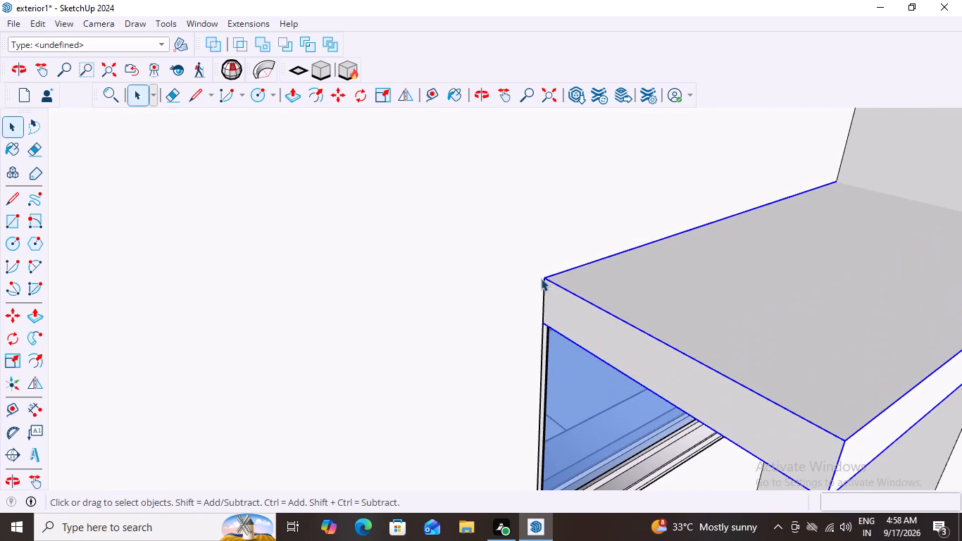
key(m)
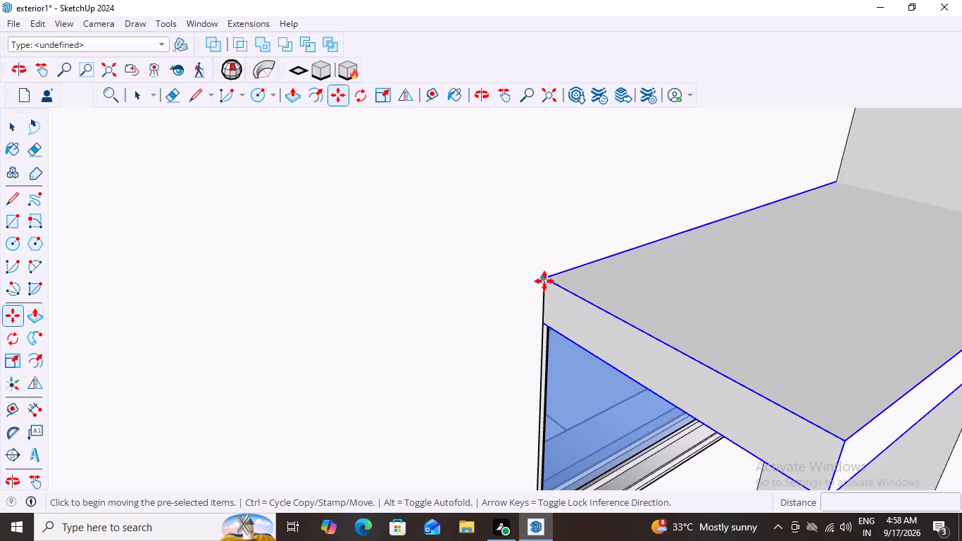
click(546, 279)
scroll(421, 286, down, 3)
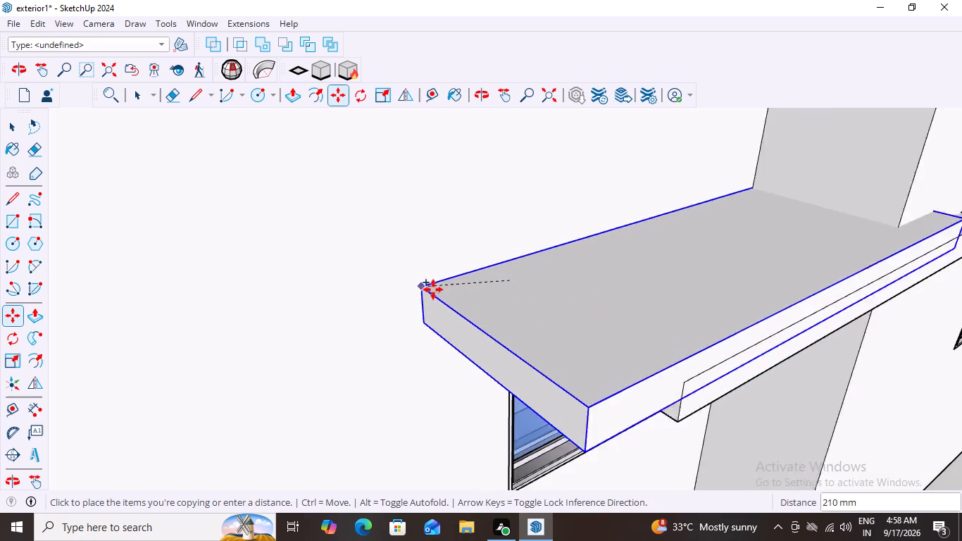
scroll(433, 290, down, 20)
scroll(433, 290, down, 6)
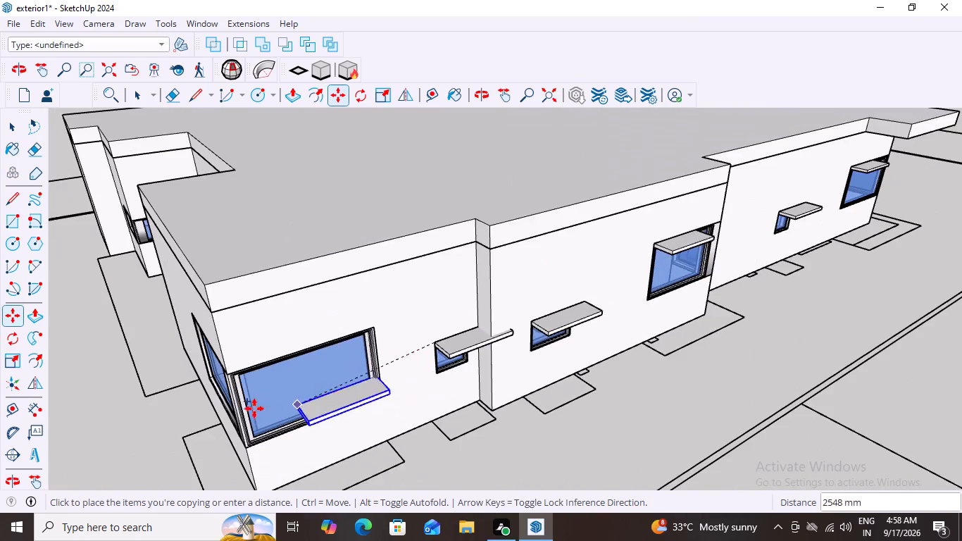
scroll(238, 400, up, 16)
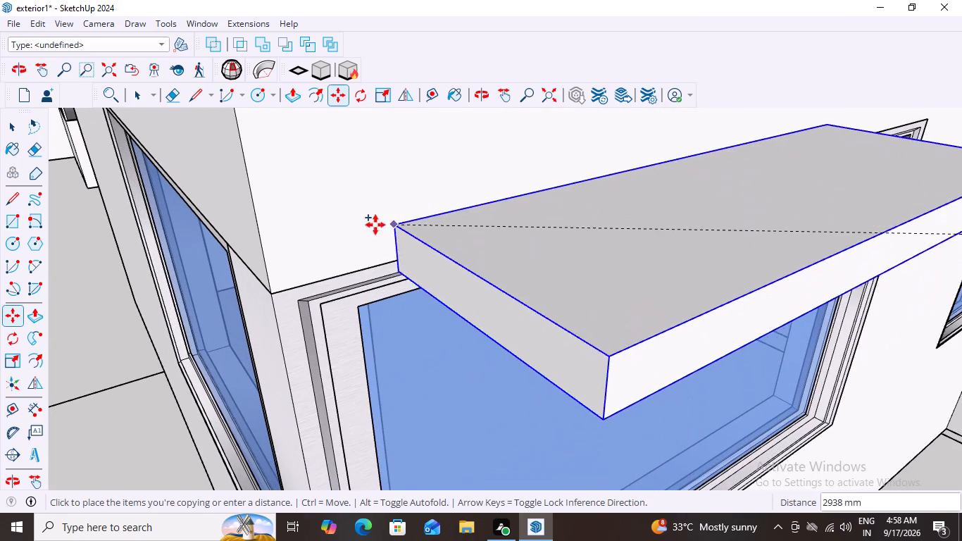
click(272, 294)
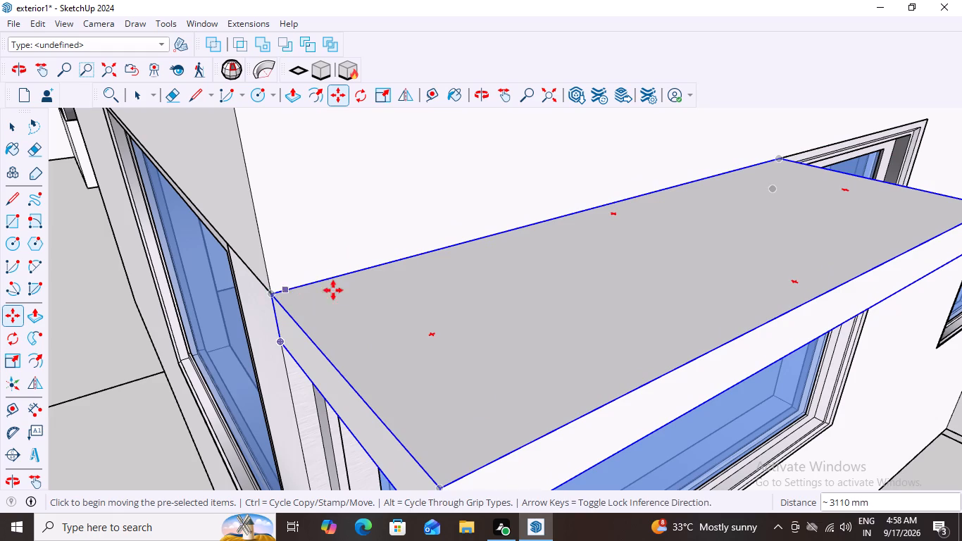
key(space)
Open the corner window's sunshade slab for editing and select its end face at the building corner.
scroll(435, 249, down, 14)
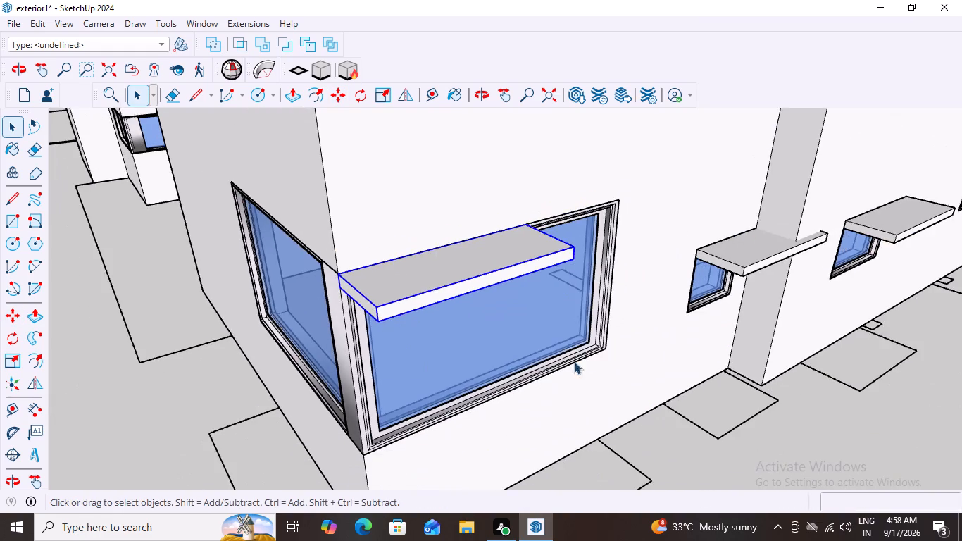
middle_drag(592, 361, 473, 354)
scroll(475, 354, down, 4)
middle_drag(408, 346, 466, 352)
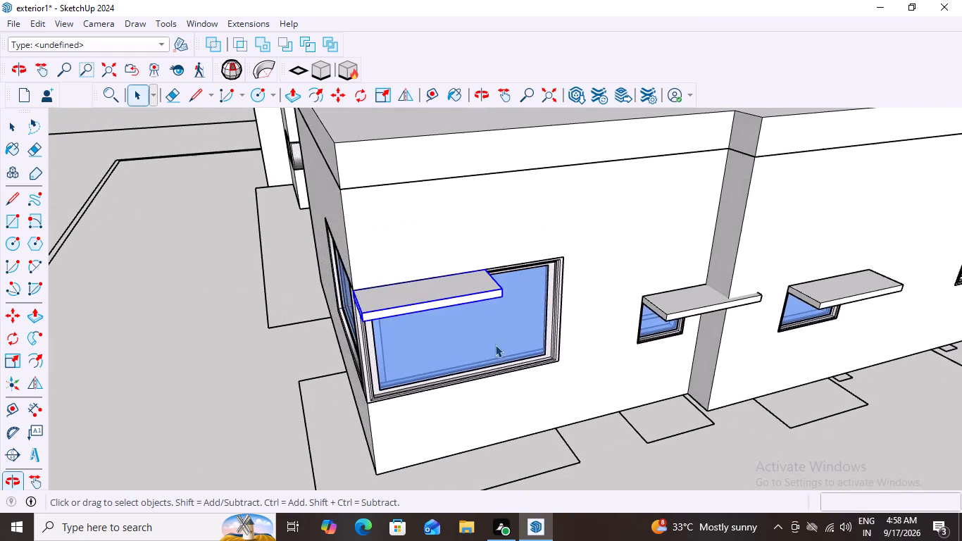
scroll(414, 322, up, 6)
middle_drag(422, 323, 484, 342)
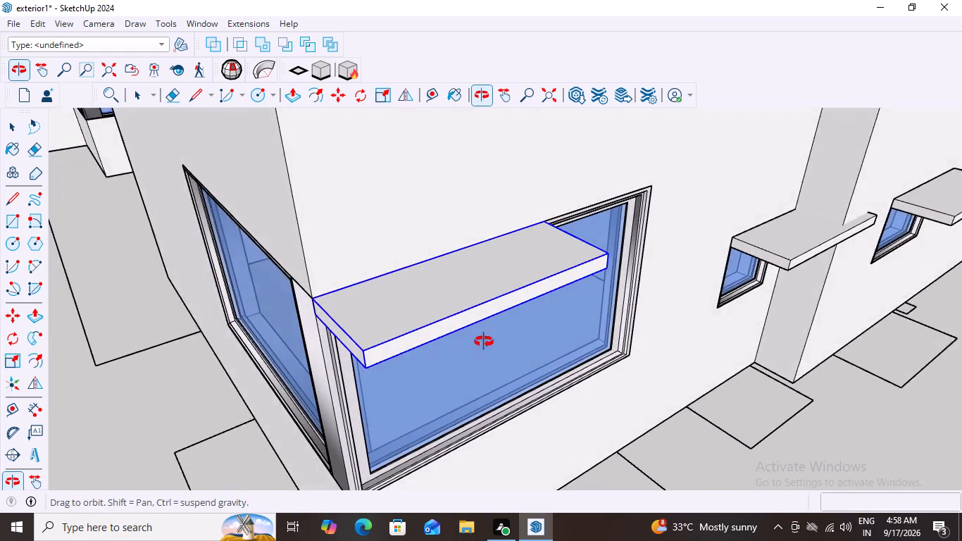
middle_drag(484, 342, 478, 342)
middle_drag(365, 380, 439, 385)
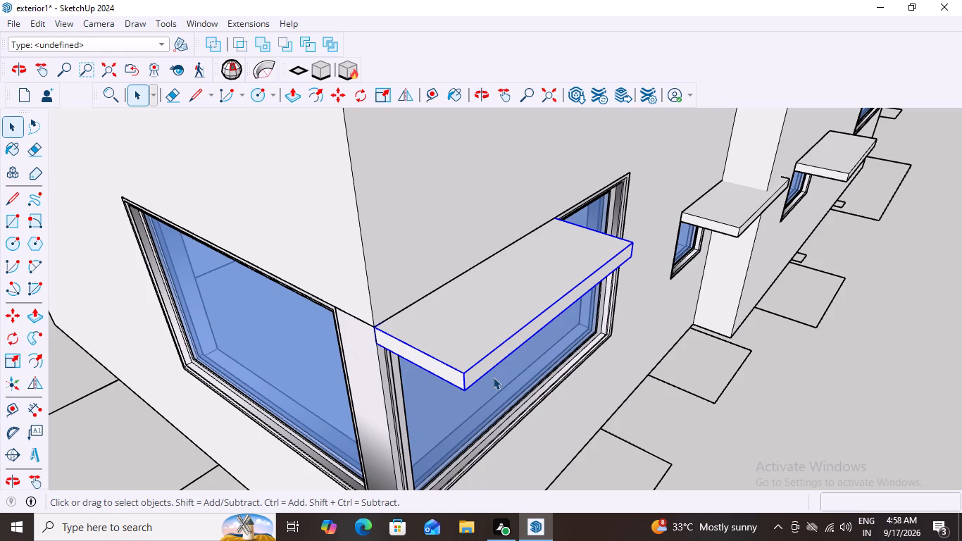
click(428, 363)
double_click(428, 363)
double_click(428, 363)
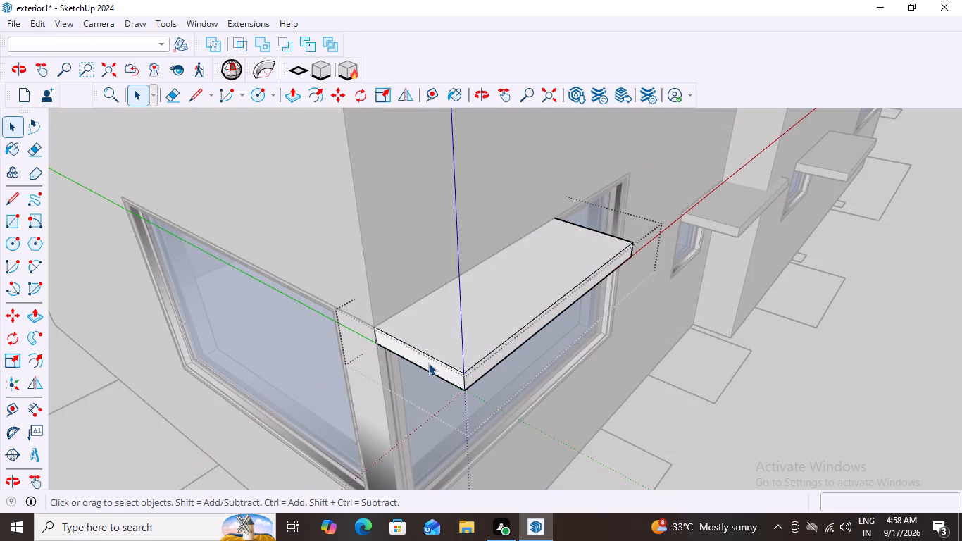
click(428, 363)
click(428, 363)
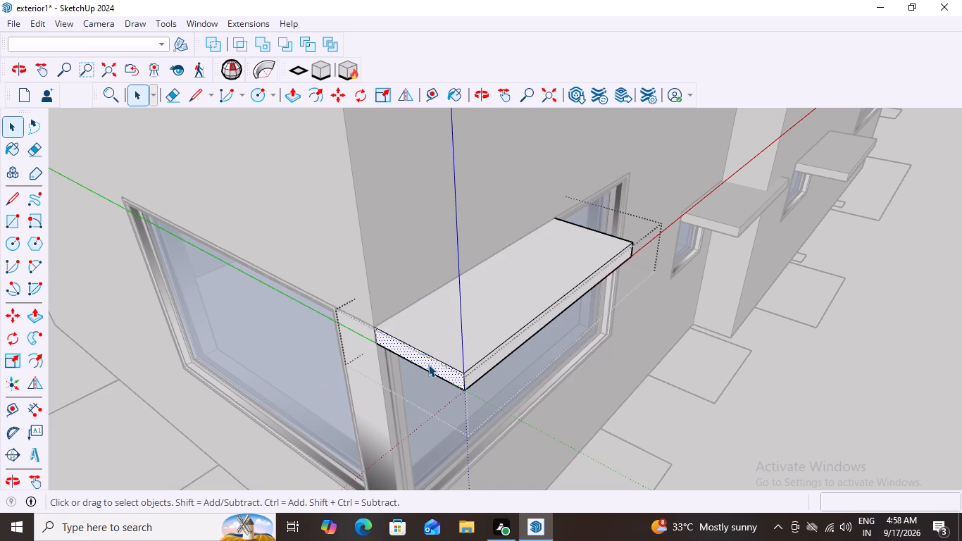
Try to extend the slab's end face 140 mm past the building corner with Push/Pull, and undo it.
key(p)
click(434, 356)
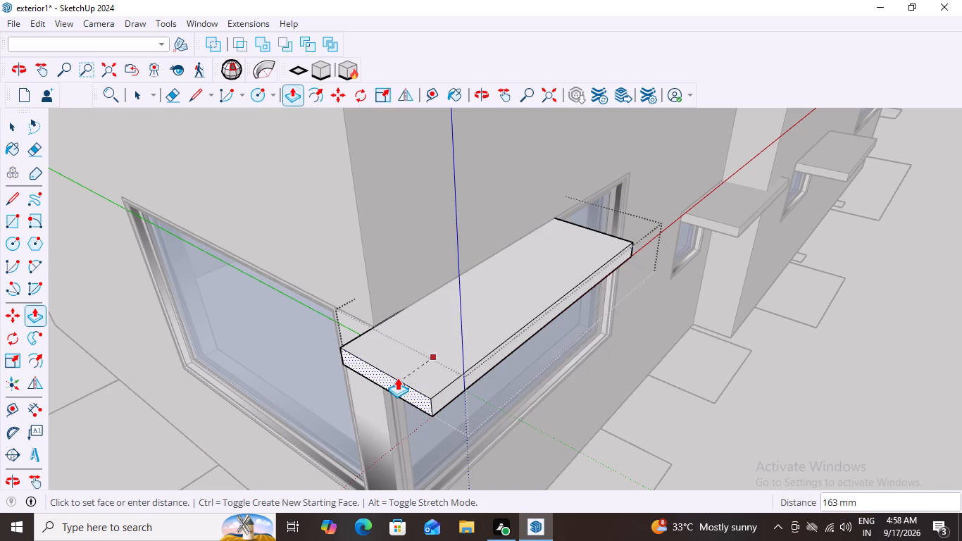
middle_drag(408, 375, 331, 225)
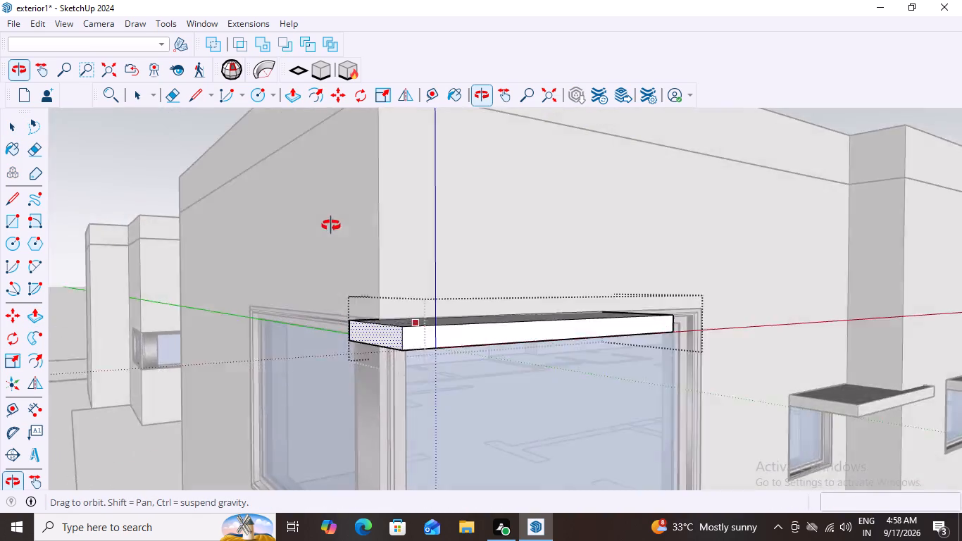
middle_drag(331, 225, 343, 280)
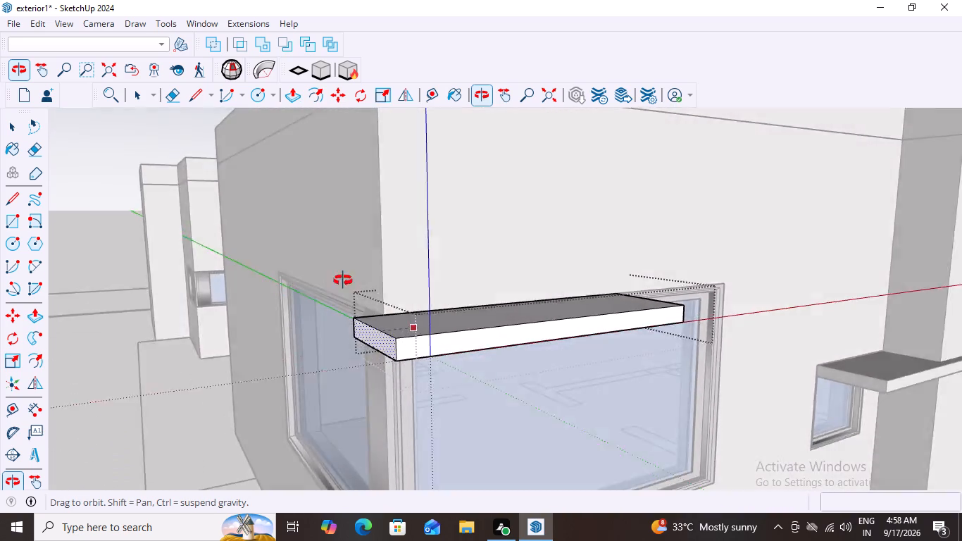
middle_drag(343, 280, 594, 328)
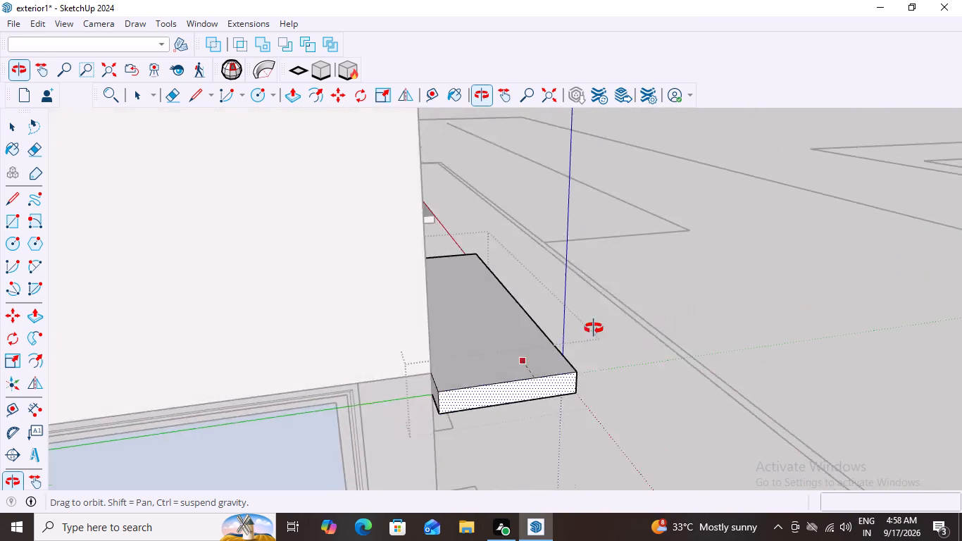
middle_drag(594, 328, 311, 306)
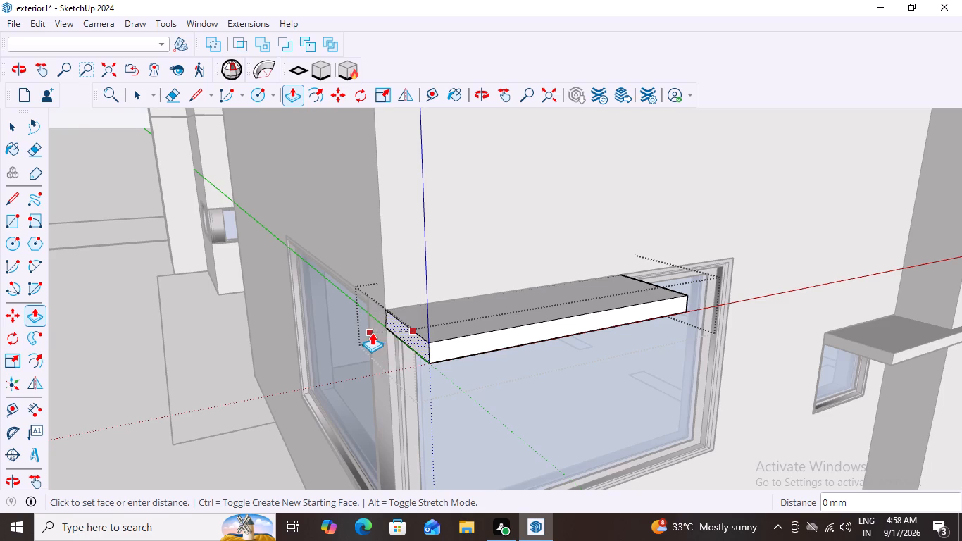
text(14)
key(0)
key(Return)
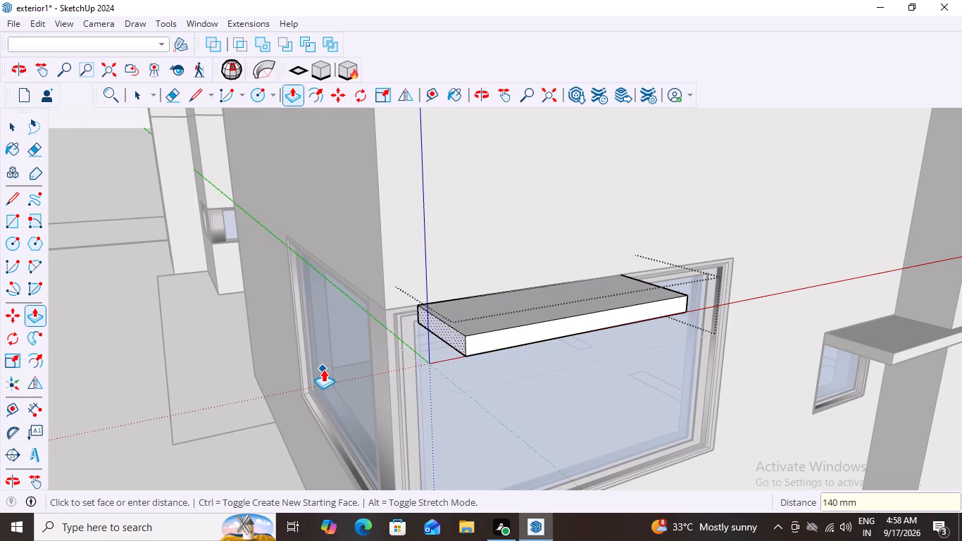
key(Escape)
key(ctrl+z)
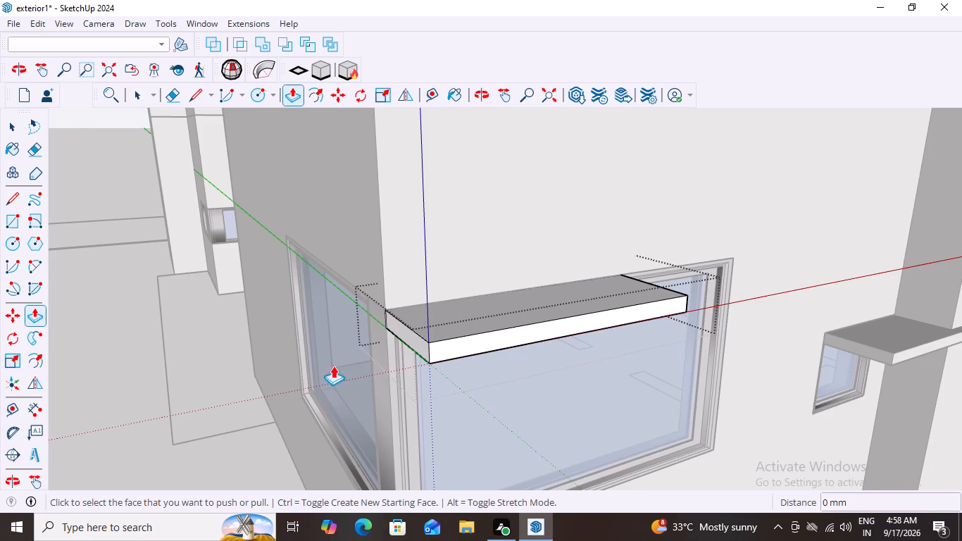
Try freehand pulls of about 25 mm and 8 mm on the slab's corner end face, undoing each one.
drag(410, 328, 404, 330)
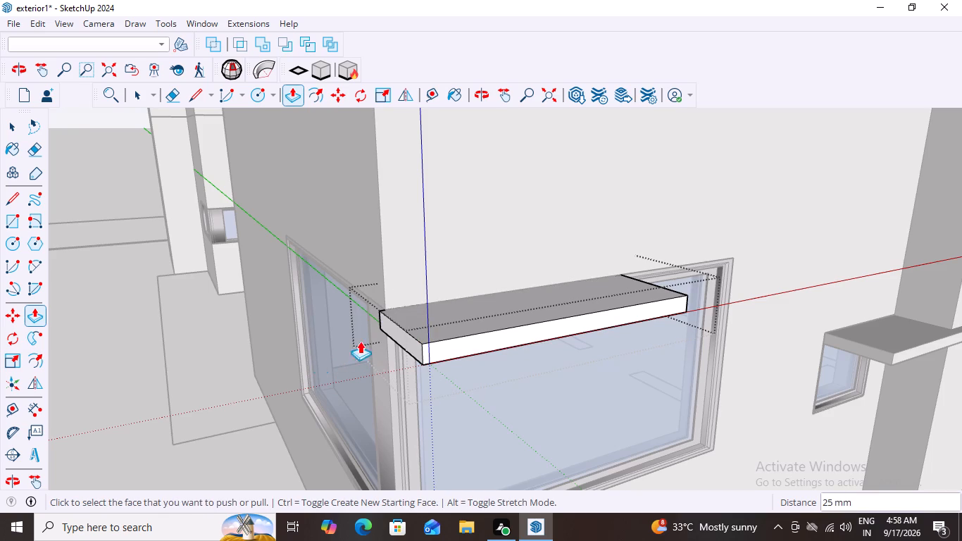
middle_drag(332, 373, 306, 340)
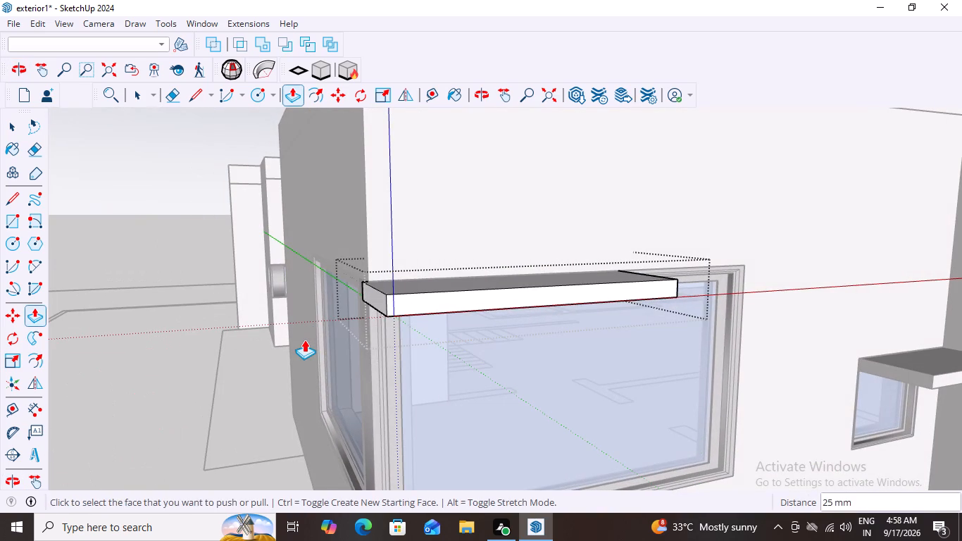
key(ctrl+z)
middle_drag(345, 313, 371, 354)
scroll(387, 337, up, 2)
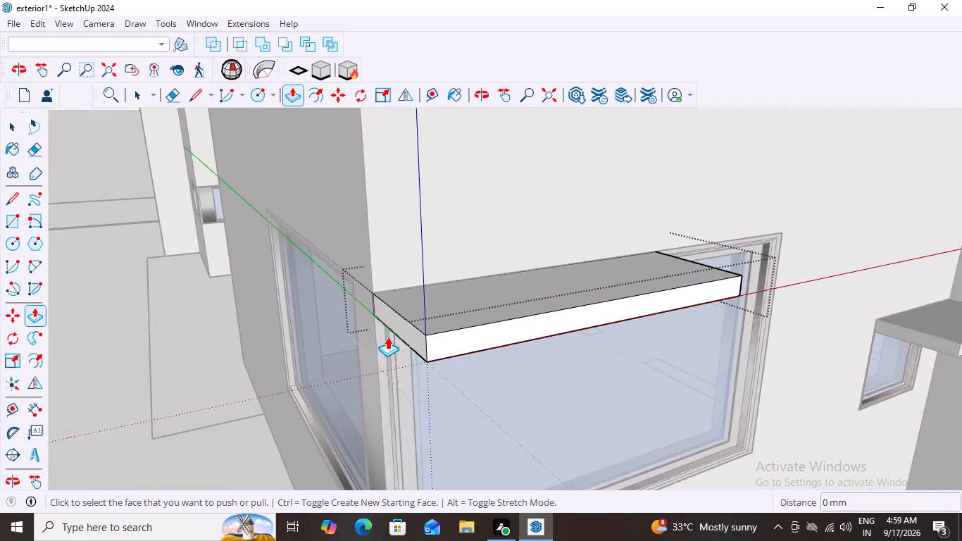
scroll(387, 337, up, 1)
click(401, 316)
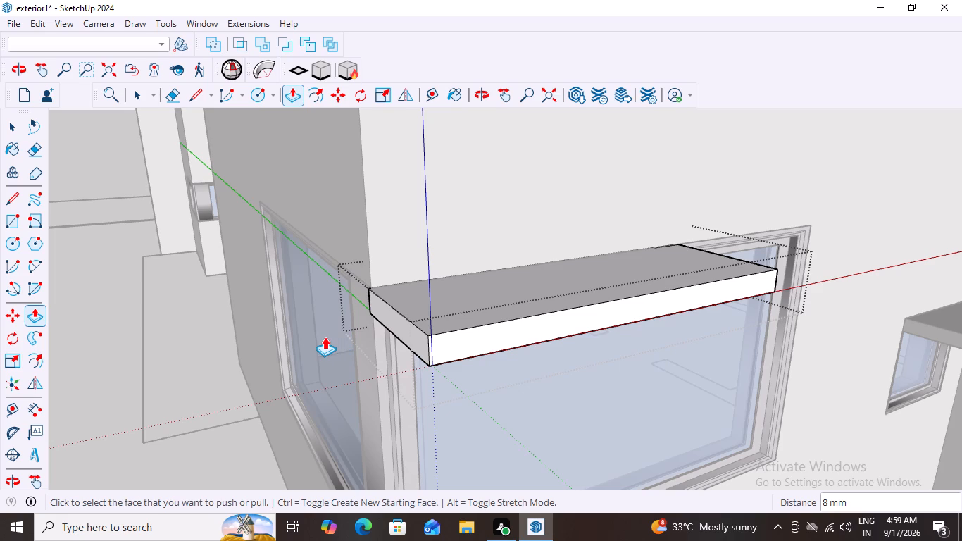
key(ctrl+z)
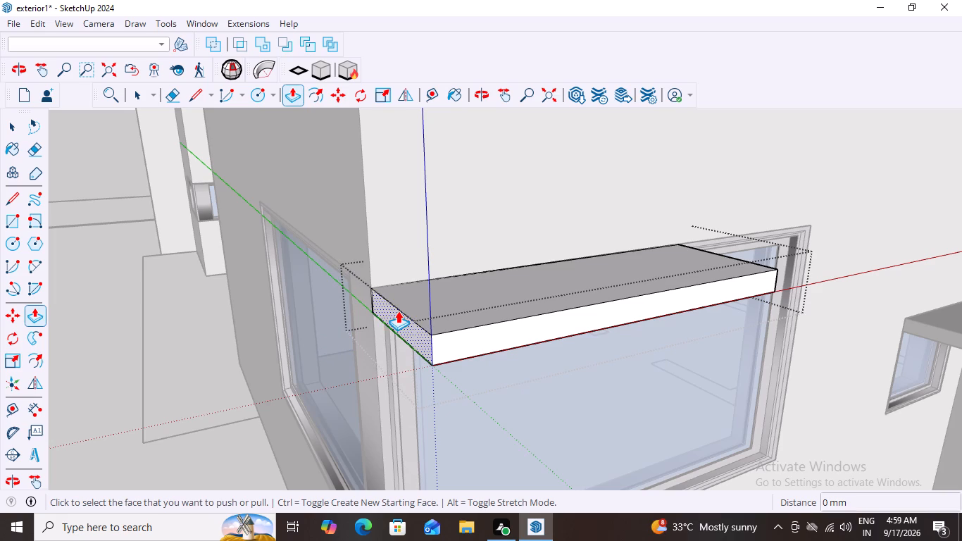
Extend the slab's end face 140 mm outward past the building corner with Push/Pull.
click(398, 311)
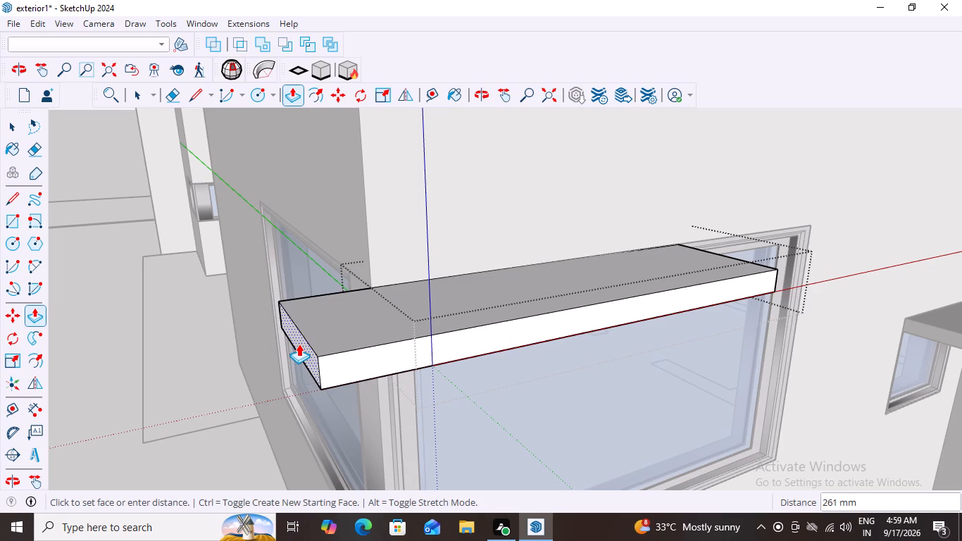
middle_drag(299, 344, 261, 292)
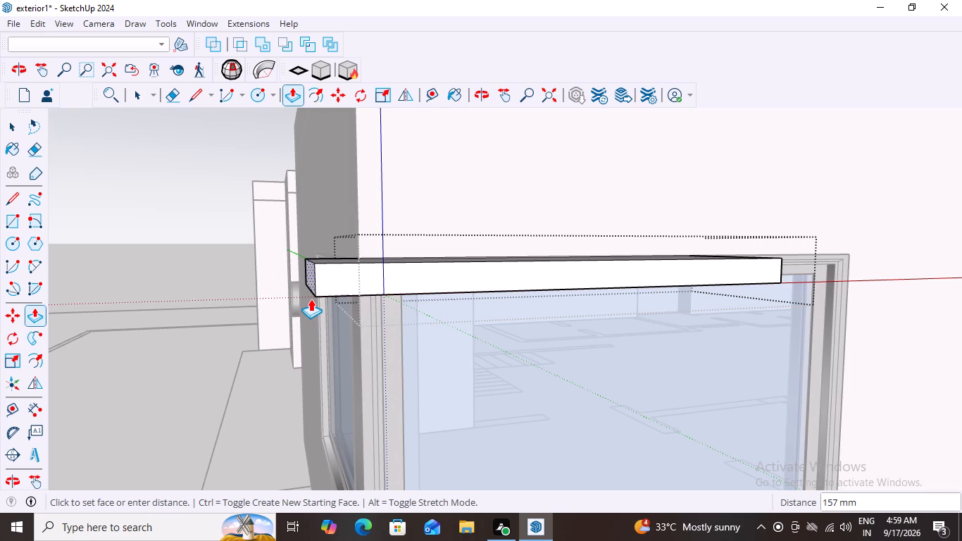
text(140)
key(Return)
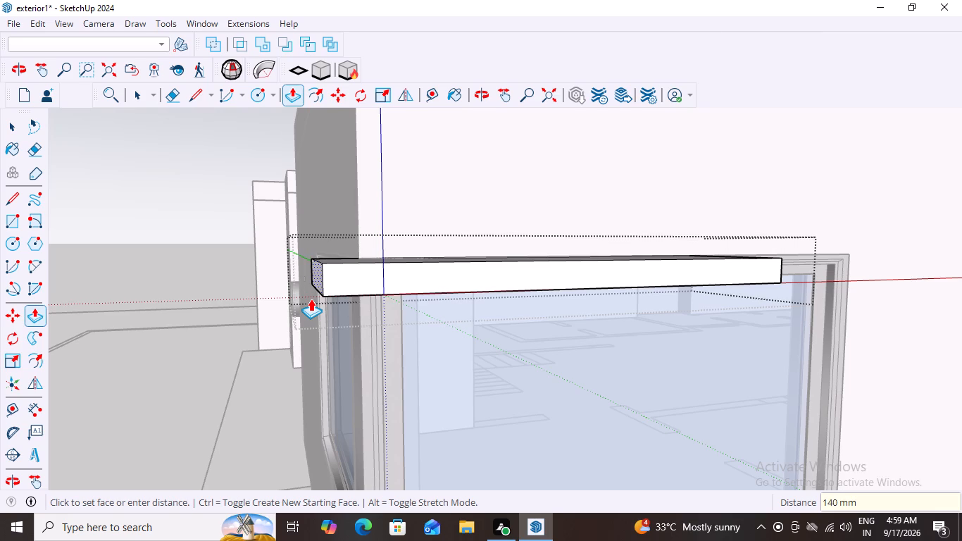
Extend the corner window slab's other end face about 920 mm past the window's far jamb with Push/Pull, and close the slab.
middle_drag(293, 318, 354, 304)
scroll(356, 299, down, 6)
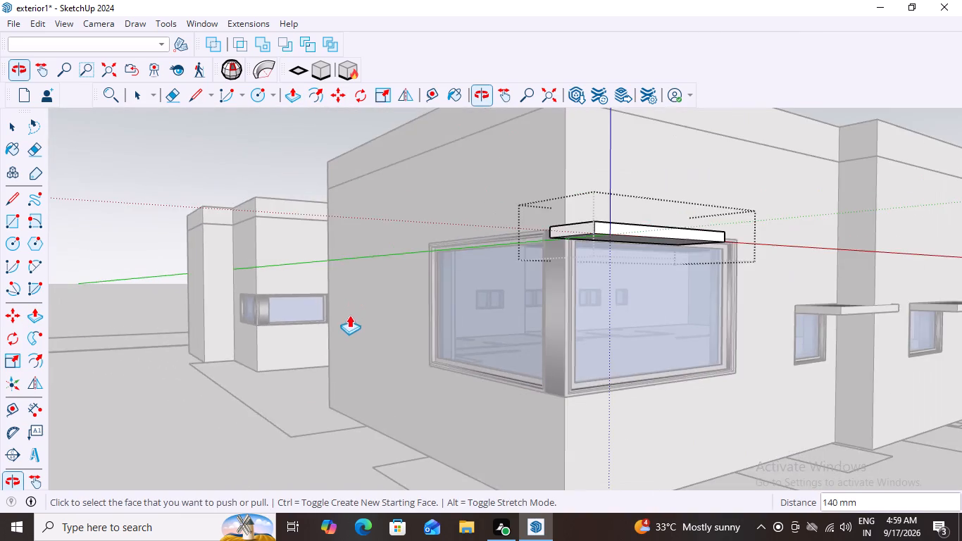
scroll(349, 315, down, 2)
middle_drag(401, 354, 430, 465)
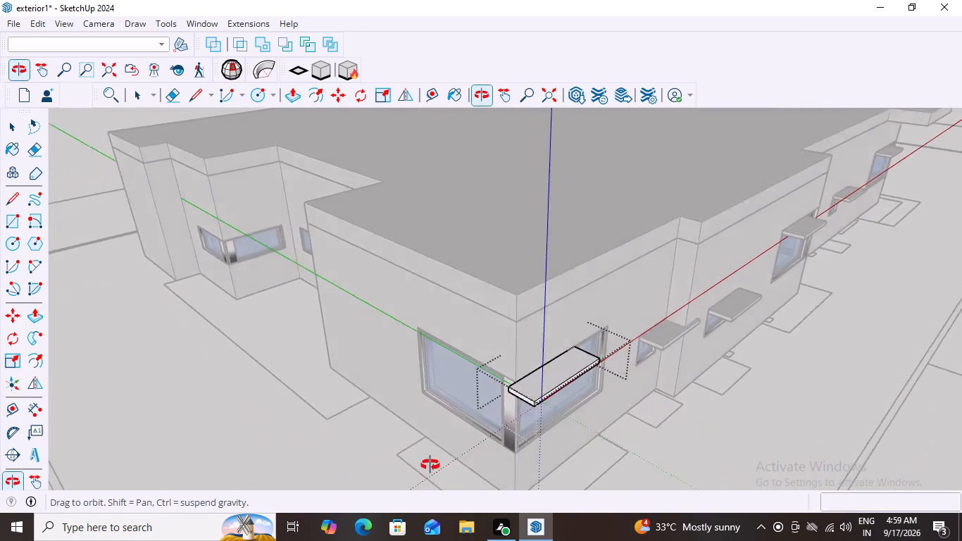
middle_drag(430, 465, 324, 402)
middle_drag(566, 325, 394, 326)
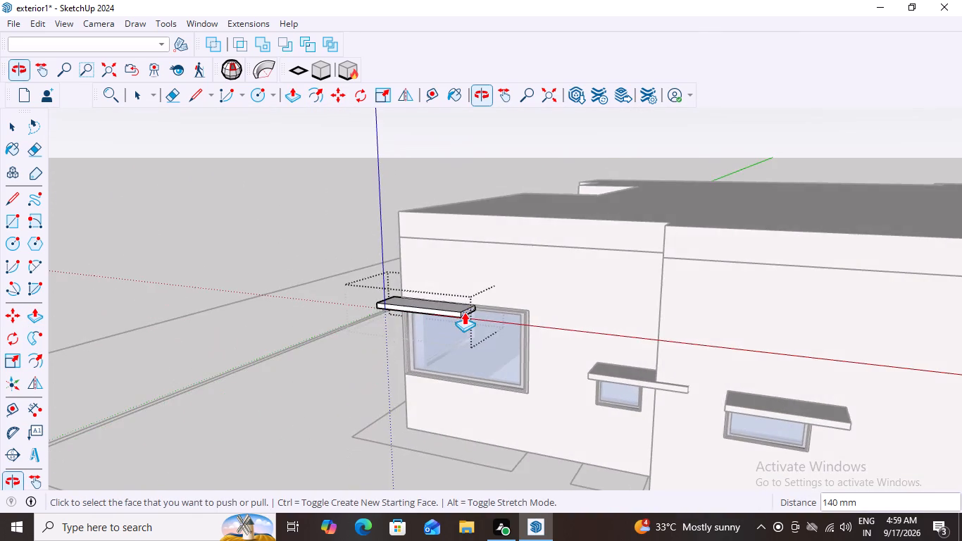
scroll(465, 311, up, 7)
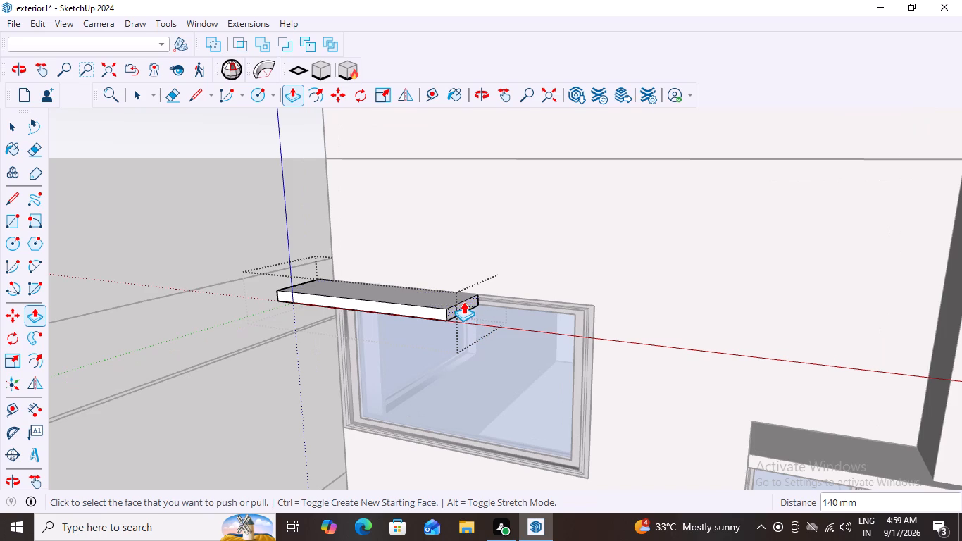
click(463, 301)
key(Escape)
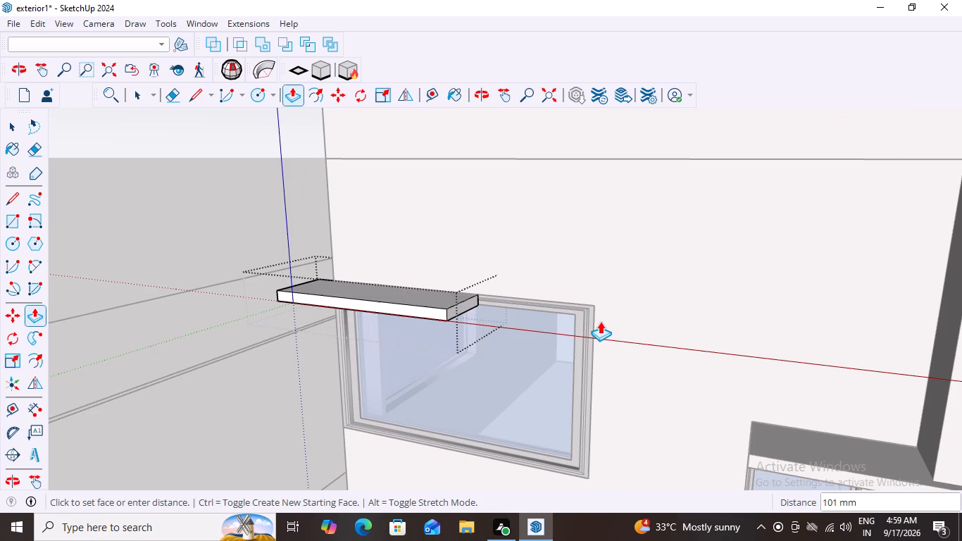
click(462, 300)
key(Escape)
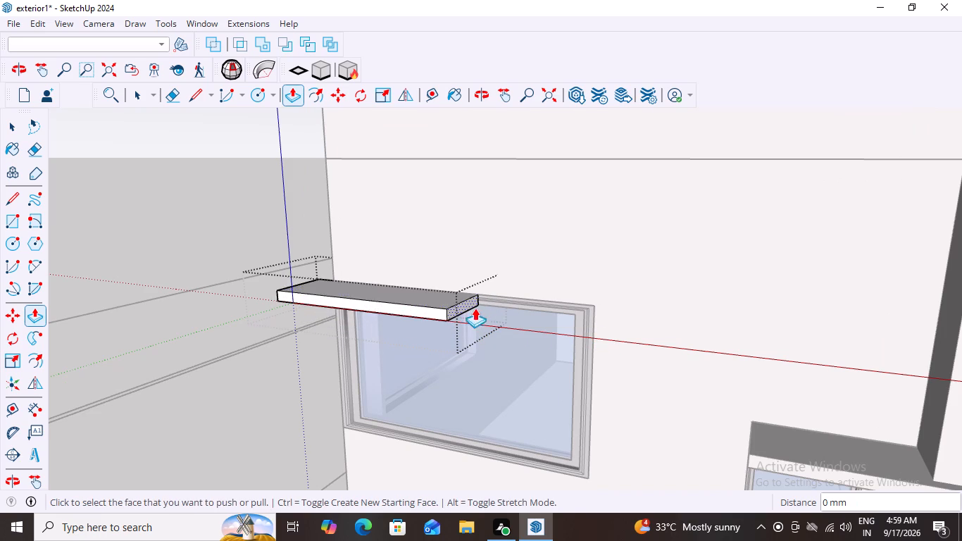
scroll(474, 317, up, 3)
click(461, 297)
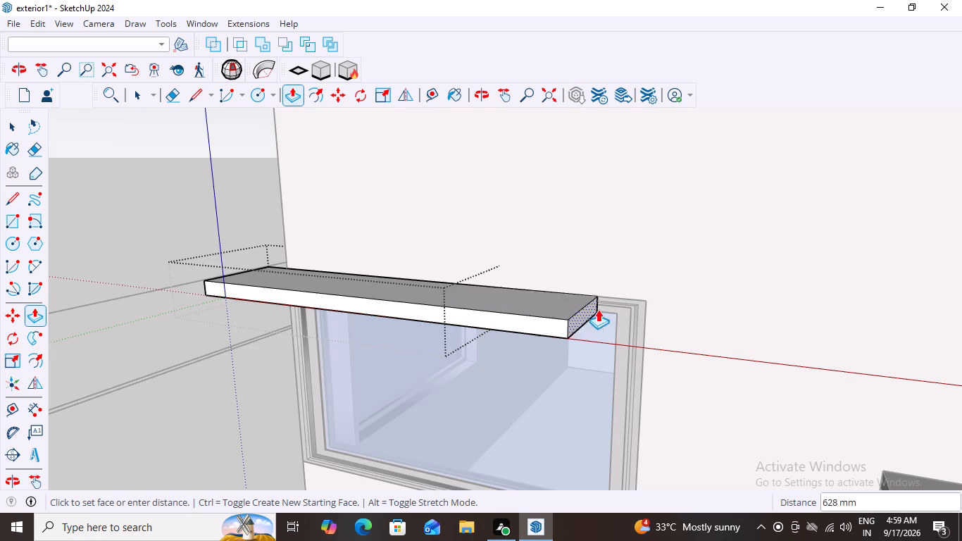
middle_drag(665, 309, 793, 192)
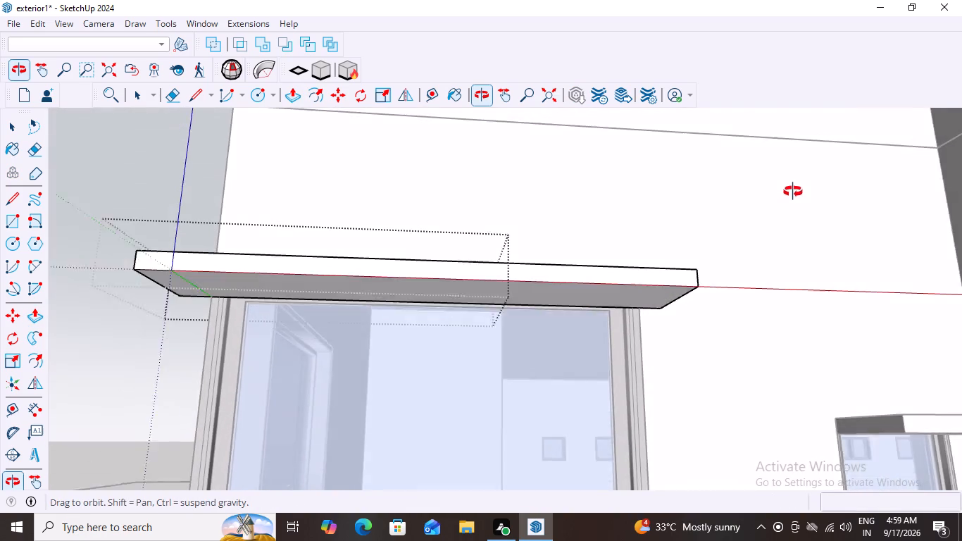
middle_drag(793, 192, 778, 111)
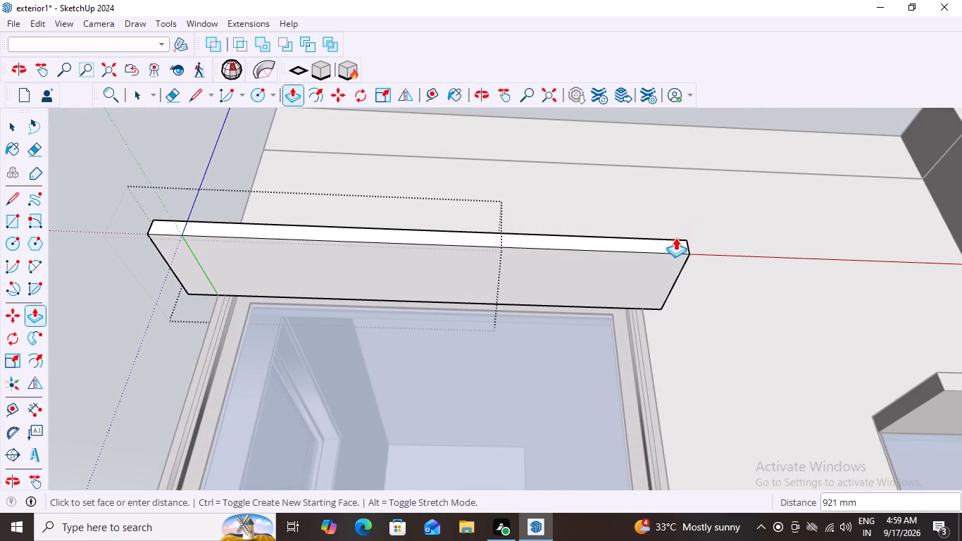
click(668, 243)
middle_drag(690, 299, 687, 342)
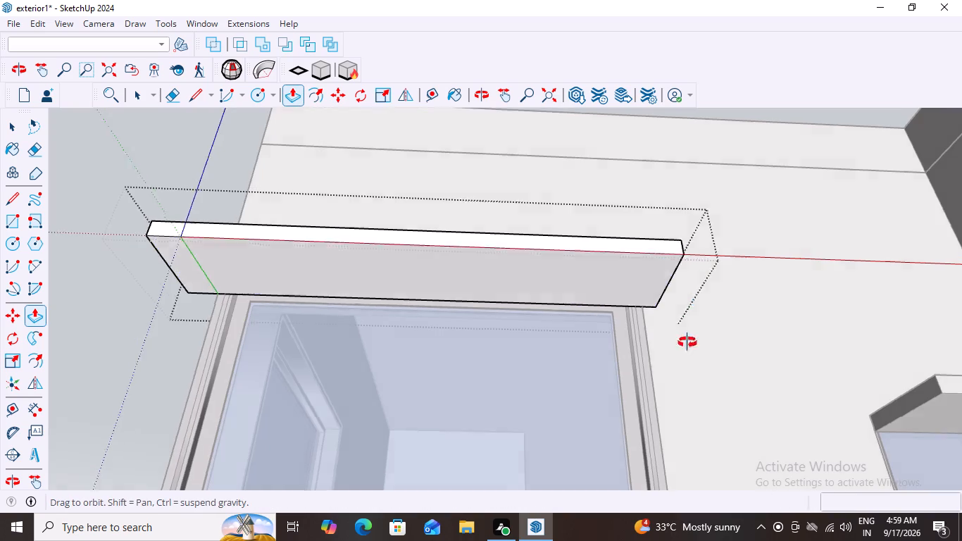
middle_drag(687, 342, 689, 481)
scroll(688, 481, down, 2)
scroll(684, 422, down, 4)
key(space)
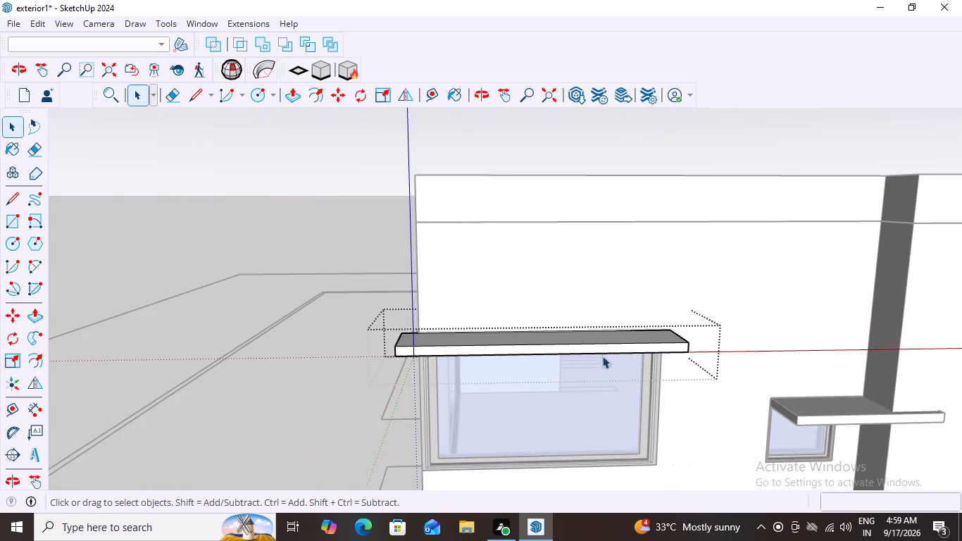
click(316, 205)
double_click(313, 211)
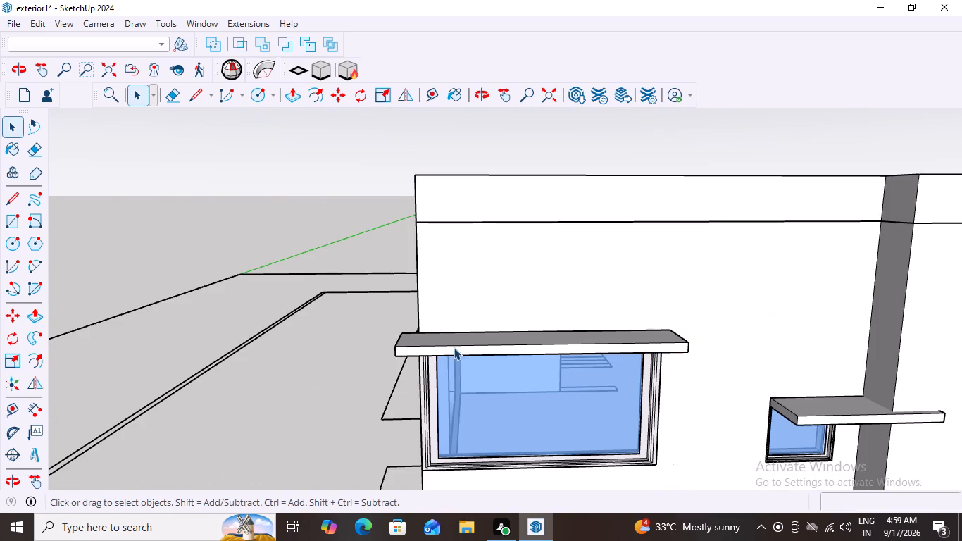
Examine how the extended slab sits over the corner window and past the building corner.
scroll(458, 352, down, 3)
middle_drag(504, 395, 654, 433)
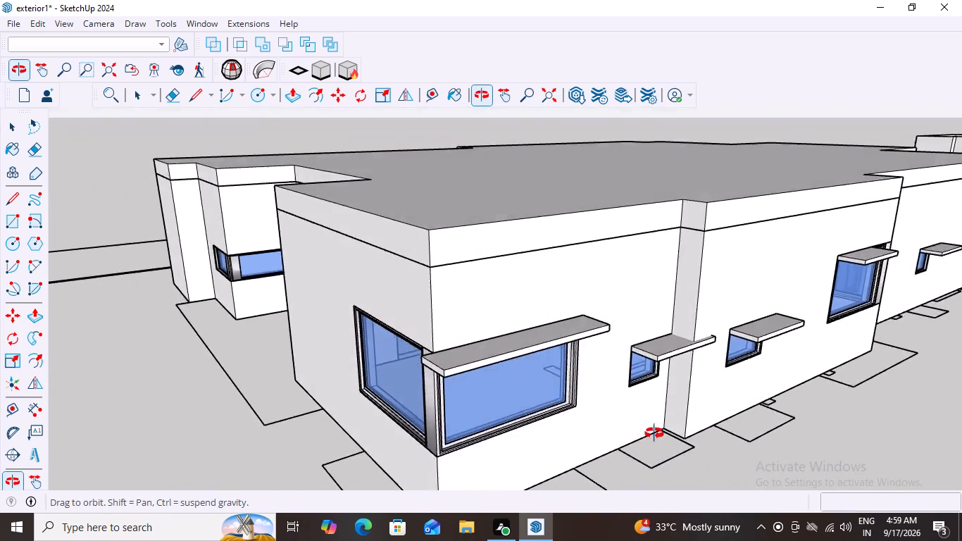
middle_drag(654, 433, 713, 480)
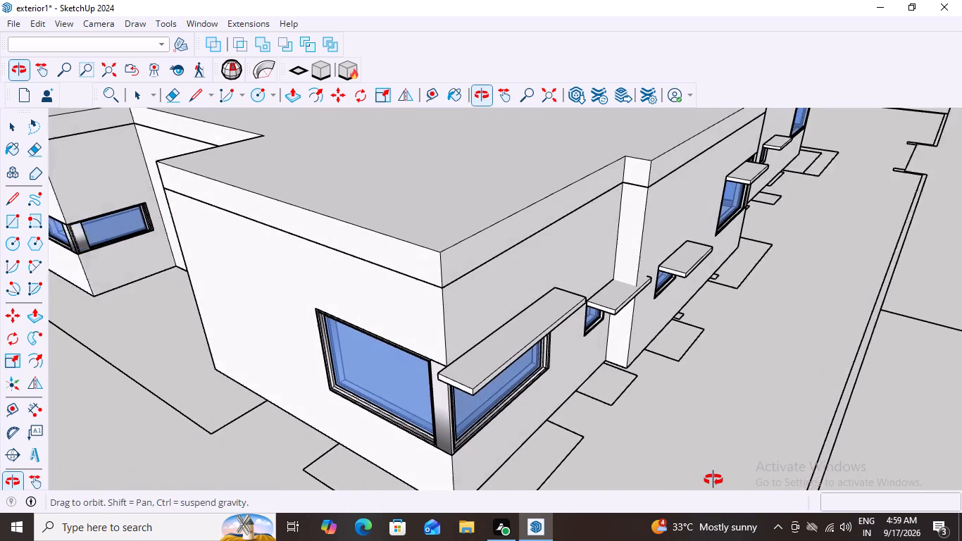
middle_drag(713, 480, 713, 480)
scroll(613, 385, down, 3)
middle_drag(570, 404, 707, 421)
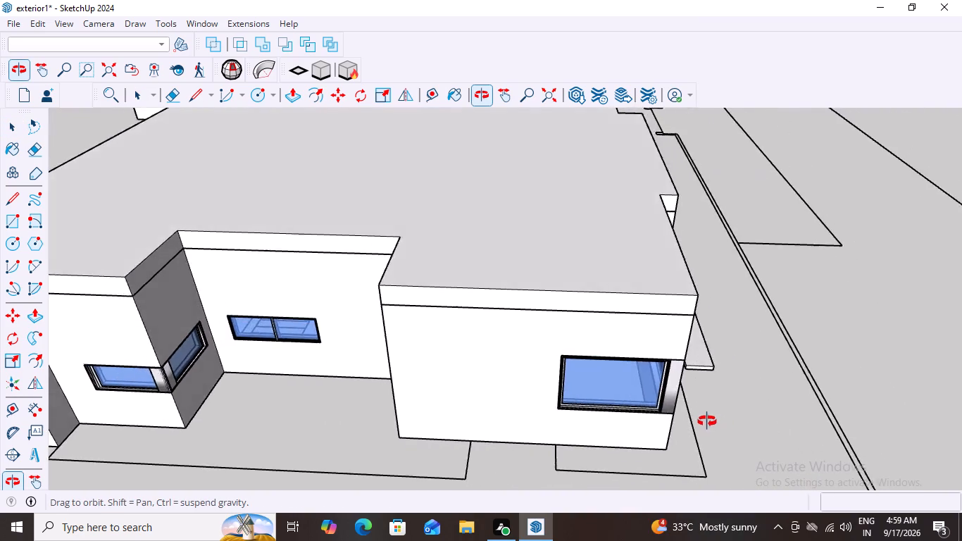
middle_drag(707, 421, 579, 405)
scroll(546, 385, up, 2)
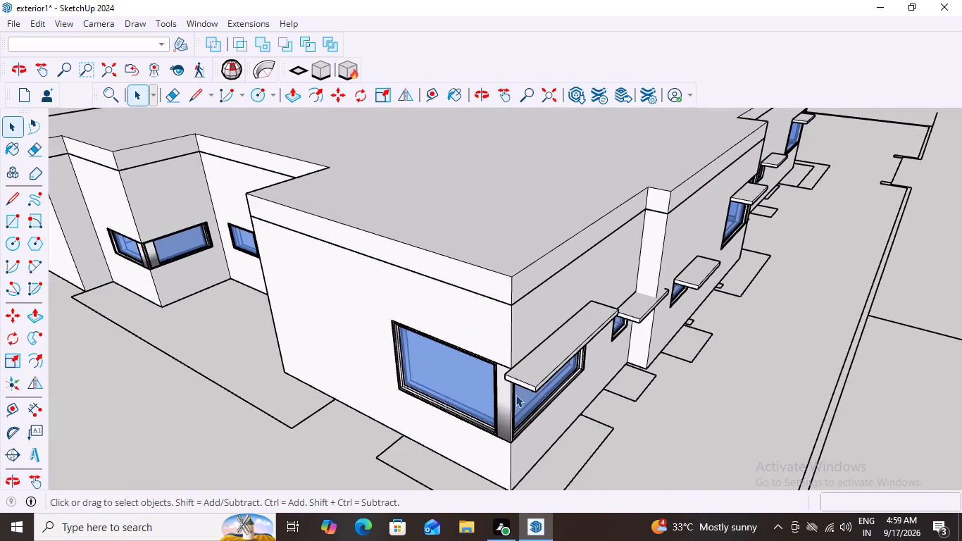
middle_drag(532, 401, 632, 380)
scroll(607, 397, up, 5)
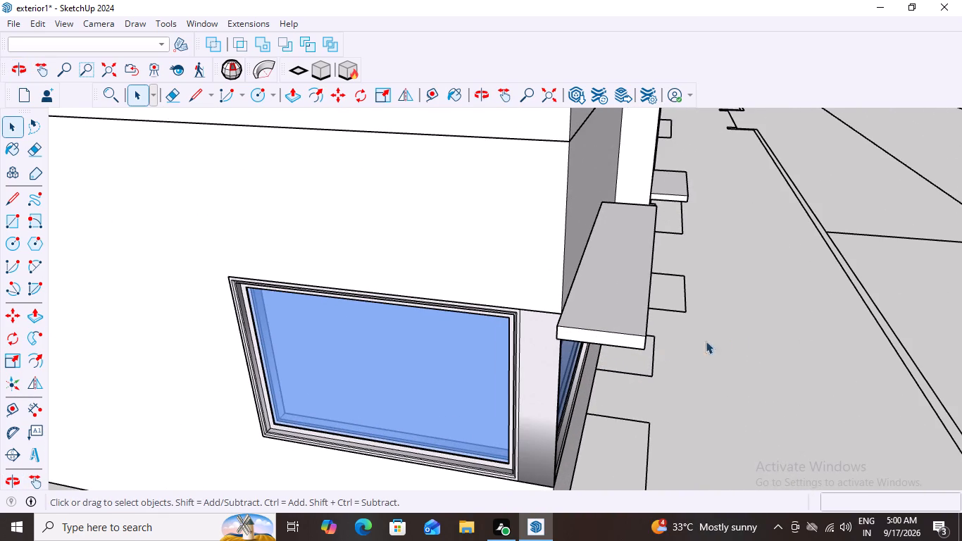
scroll(662, 352, up, 2)
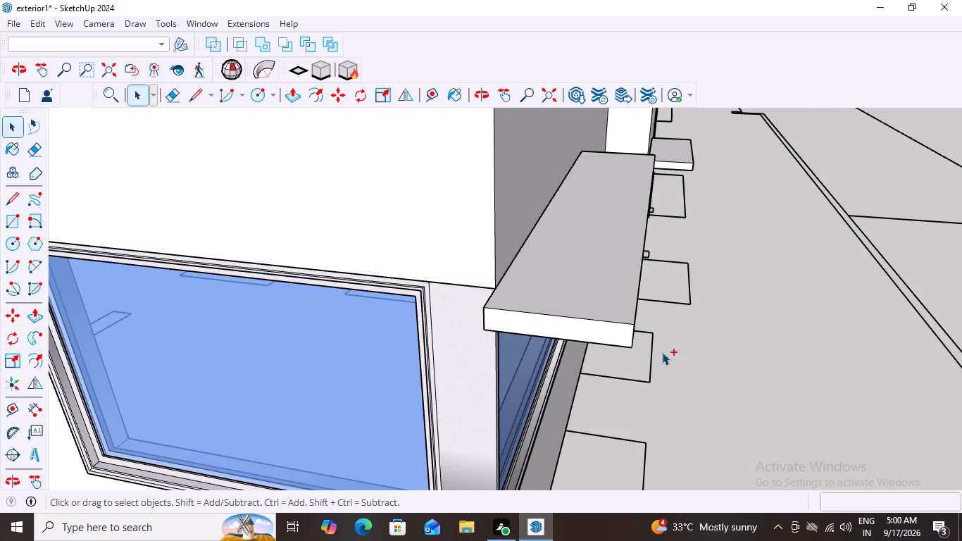
Undo the slab's far-end extension and its 140 mm extension past the building corner.
key(ctrl+z)
key(ctrl+z)
key(ctrl+z)
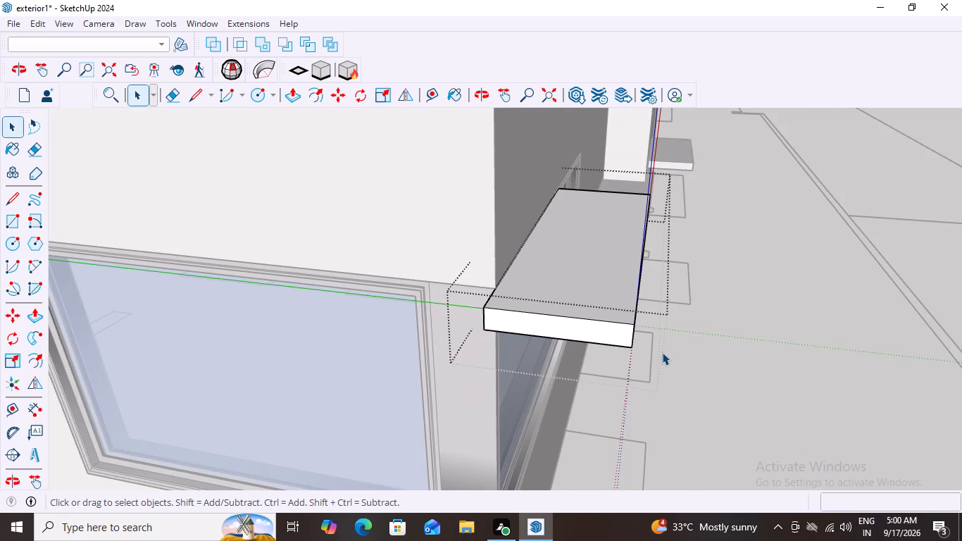
key(ctrl+z)
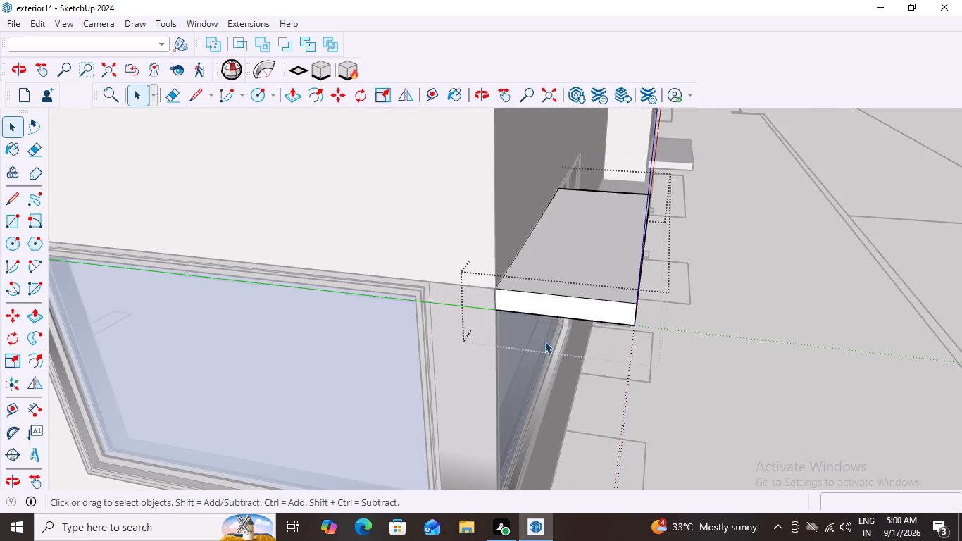
Extend the slab's end face away from the building corner by about 909 mm past the window's far jamb with Push/Pull, and close the slab.
scroll(521, 332, up, 13)
scroll(525, 323, down, 7)
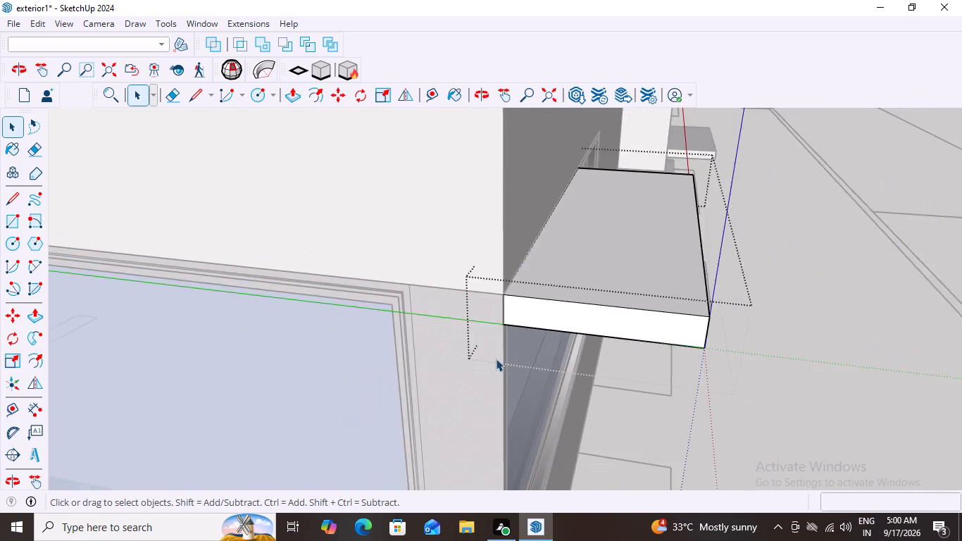
scroll(496, 359, down, 15)
middle_drag(619, 378, 516, 400)
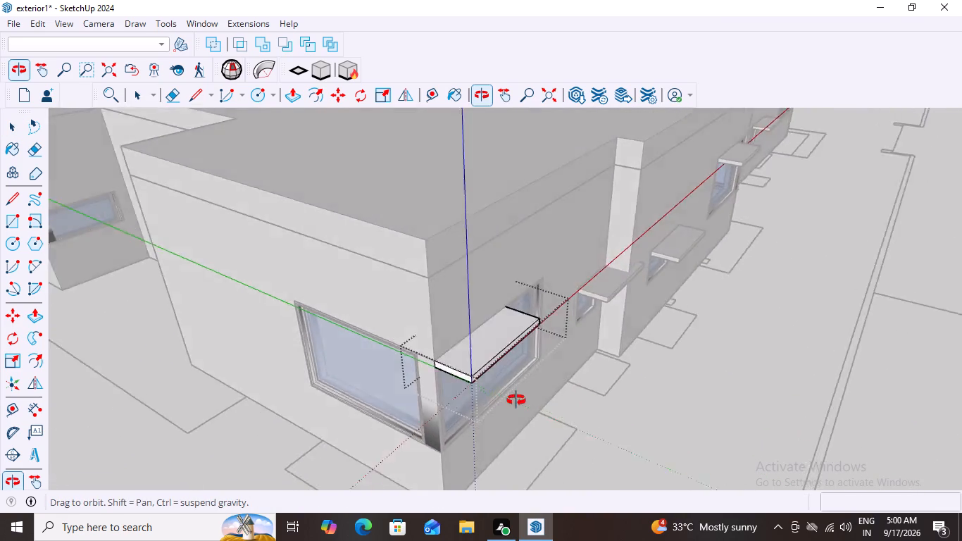
middle_drag(516, 400, 365, 394)
scroll(447, 316, up, 1)
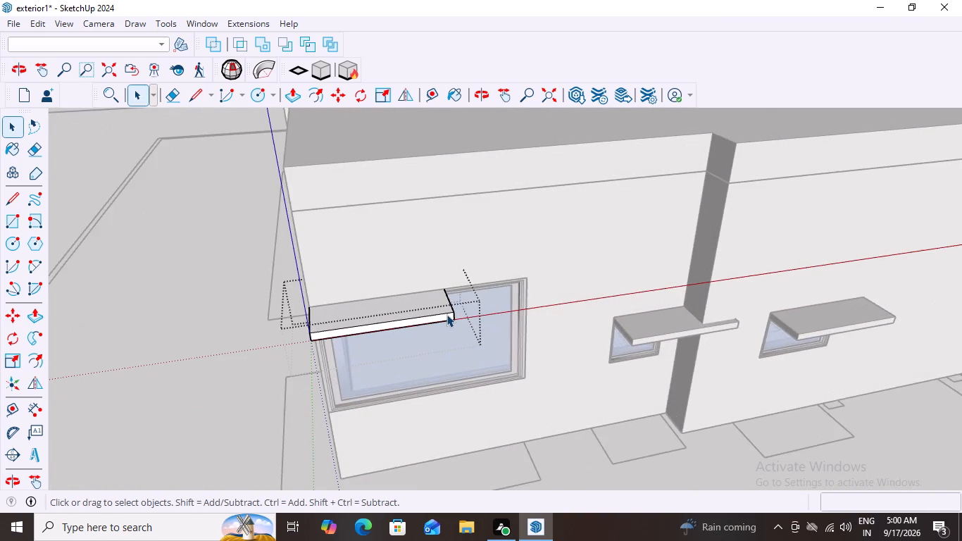
scroll(446, 314, up, 3)
middle_drag(491, 322, 379, 337)
scroll(456, 311, up, 2)
middle_drag(458, 311, 457, 311)
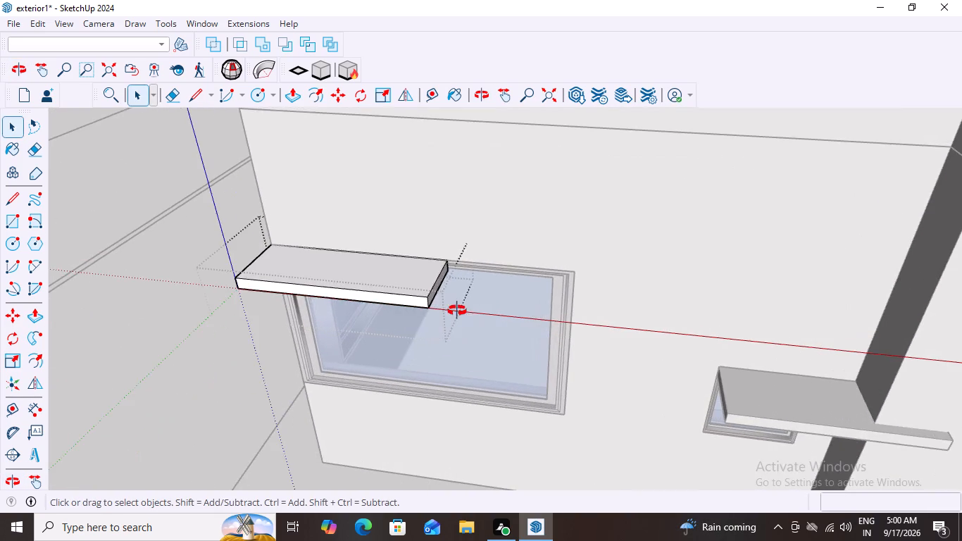
middle_drag(457, 311, 389, 316)
scroll(469, 274, up, 3)
click(438, 268)
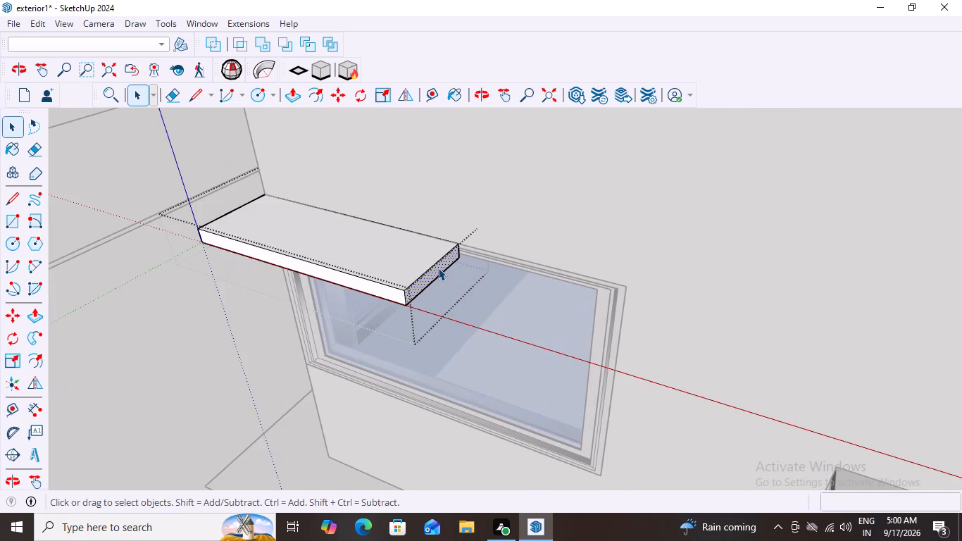
key(p)
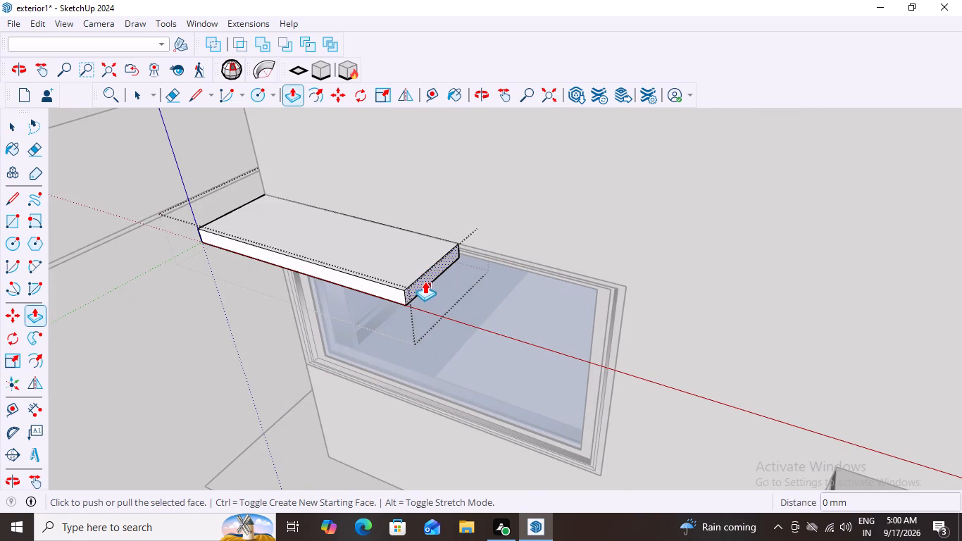
click(425, 282)
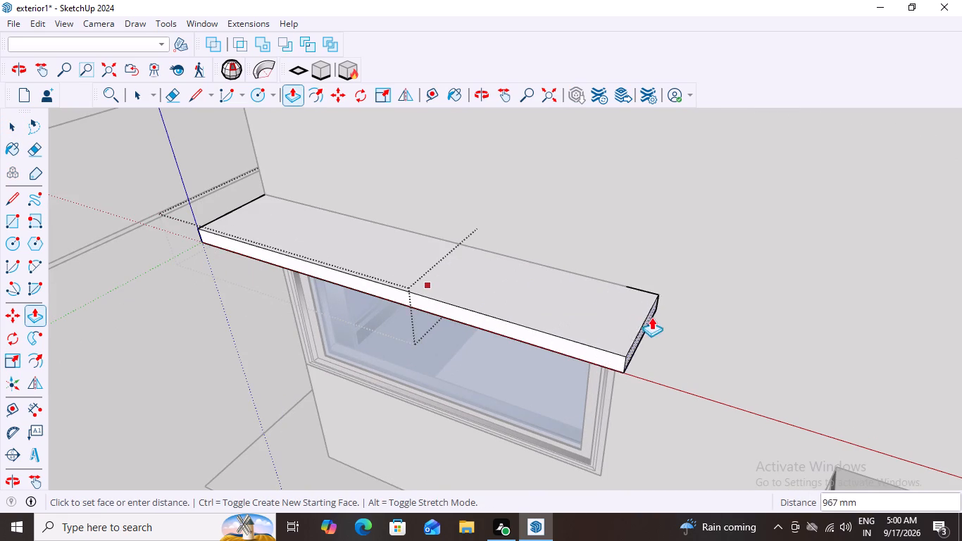
middle_drag(654, 317, 787, 102)
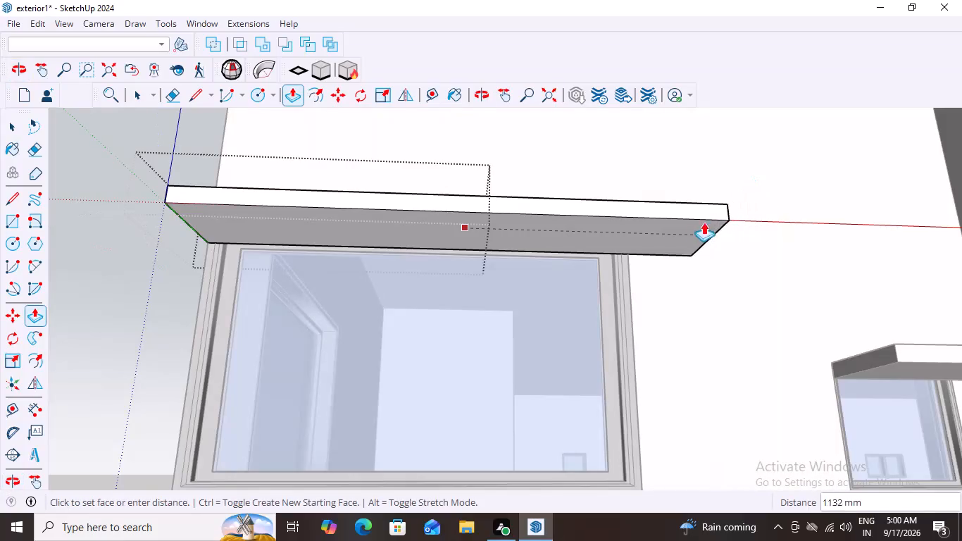
click(661, 261)
key(space)
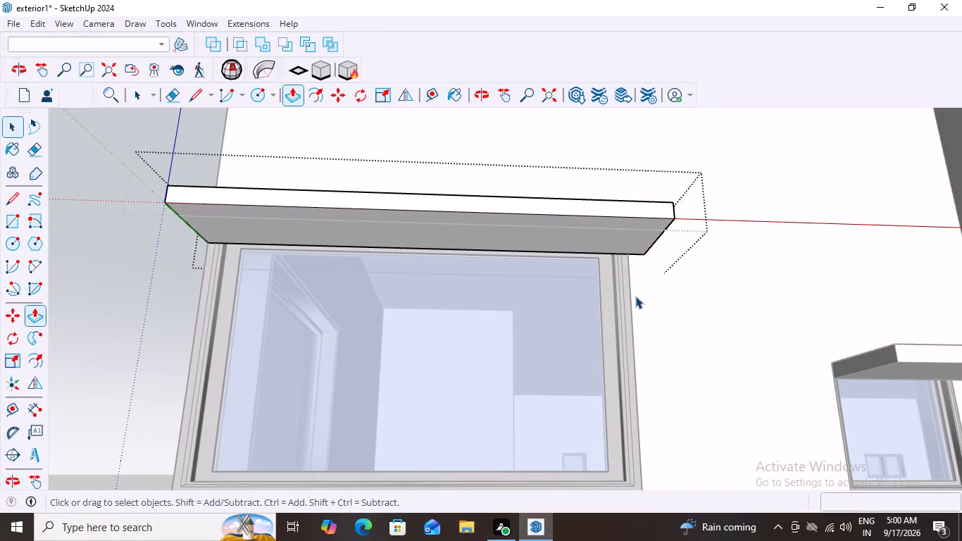
click(635, 296)
scroll(643, 308, down, 10)
middle_drag(636, 347, 661, 399)
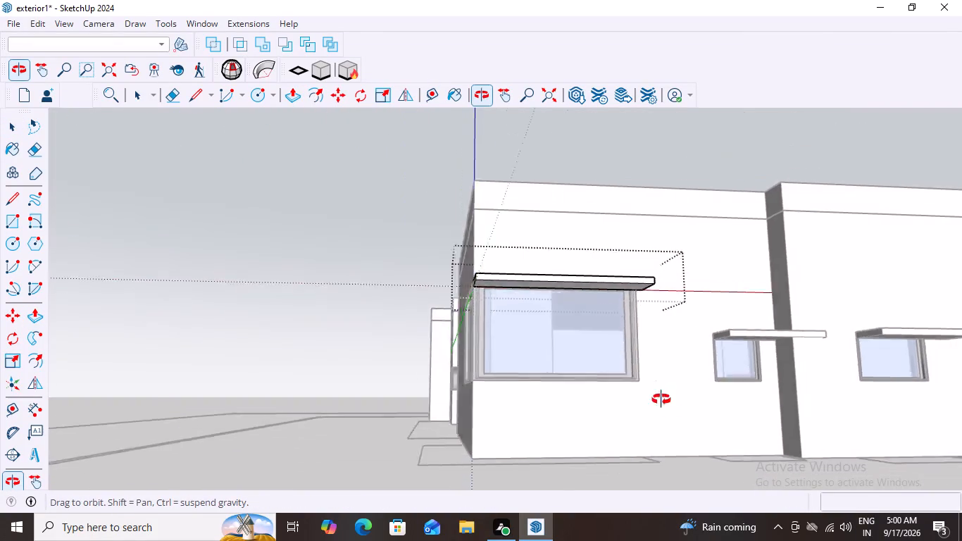
middle_drag(661, 399, 702, 449)
scroll(679, 425, down, 3)
click(731, 148)
Open the slab over the small window beside the corner window and extend its end face nearest the corner window 140 mm with Push/Pull.
middle_drag(706, 384, 740, 395)
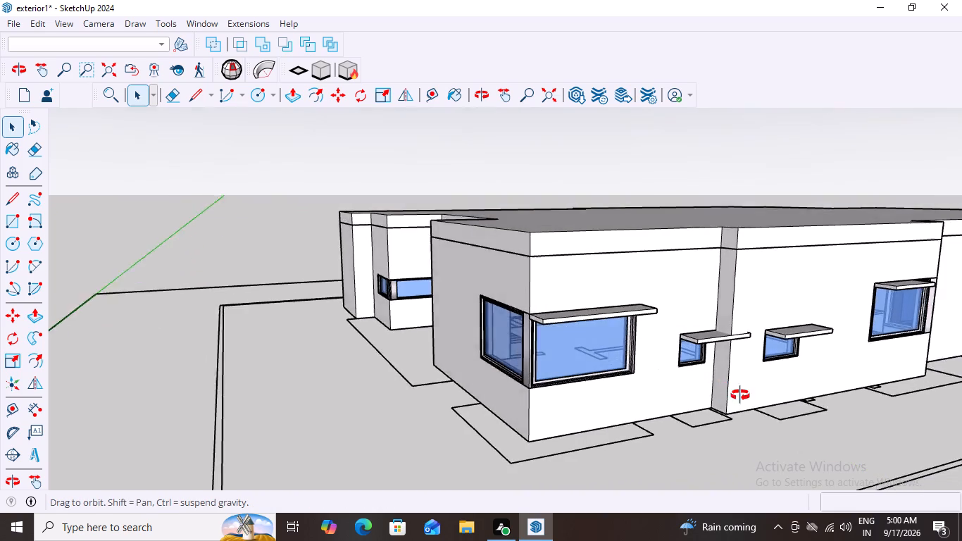
middle_drag(740, 395, 776, 391)
scroll(630, 328, up, 4)
scroll(694, 352, up, 1)
middle_drag(694, 352, 742, 371)
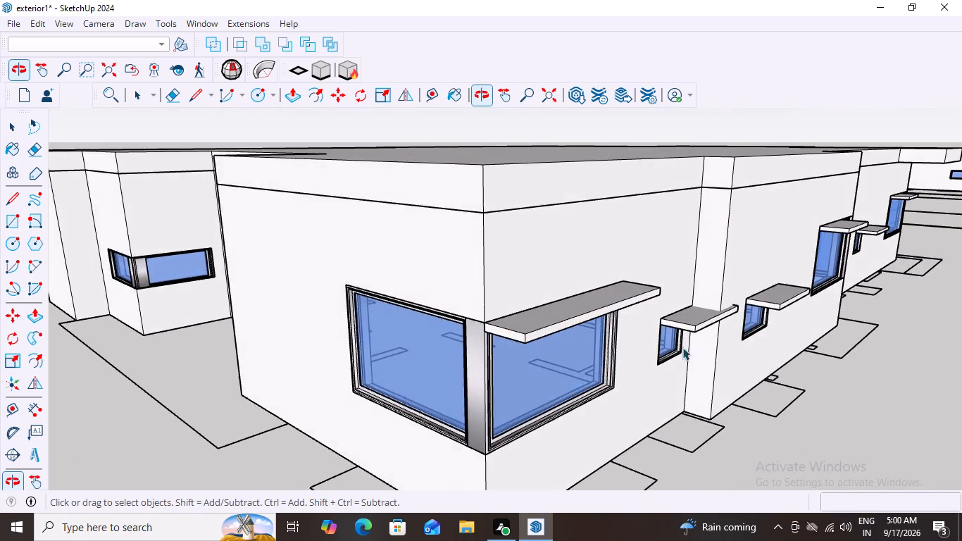
scroll(669, 339, up, 7)
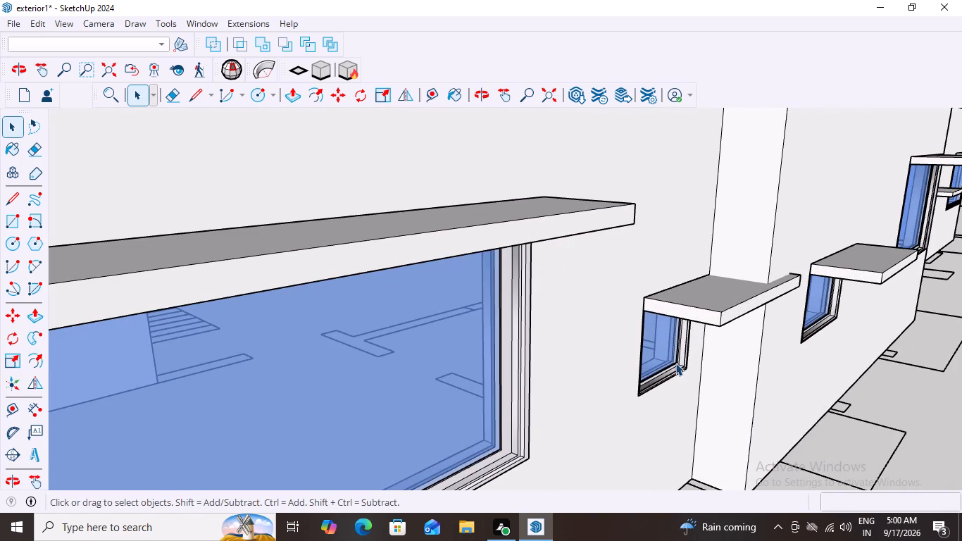
scroll(673, 364, down, 1)
click(687, 318)
double_click(687, 318)
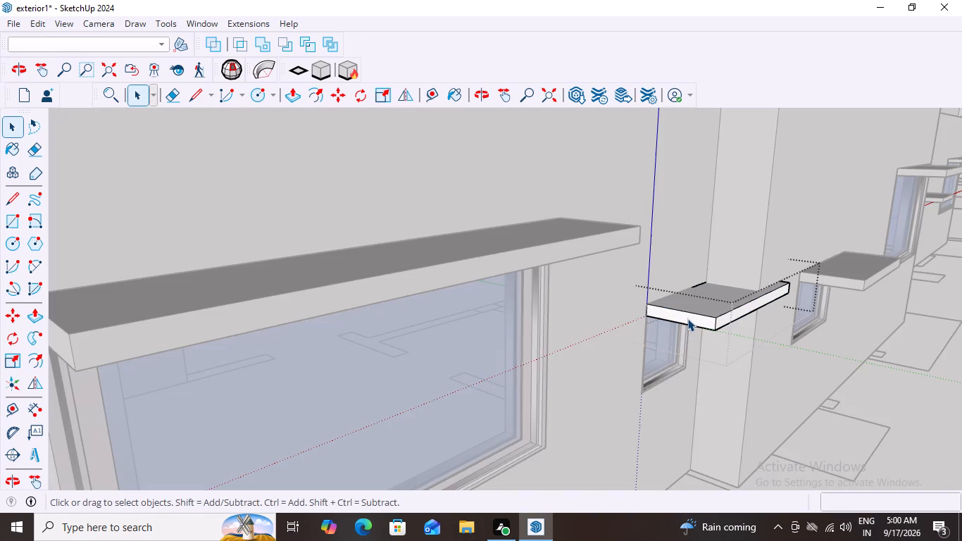
click(687, 318)
double_click(687, 318)
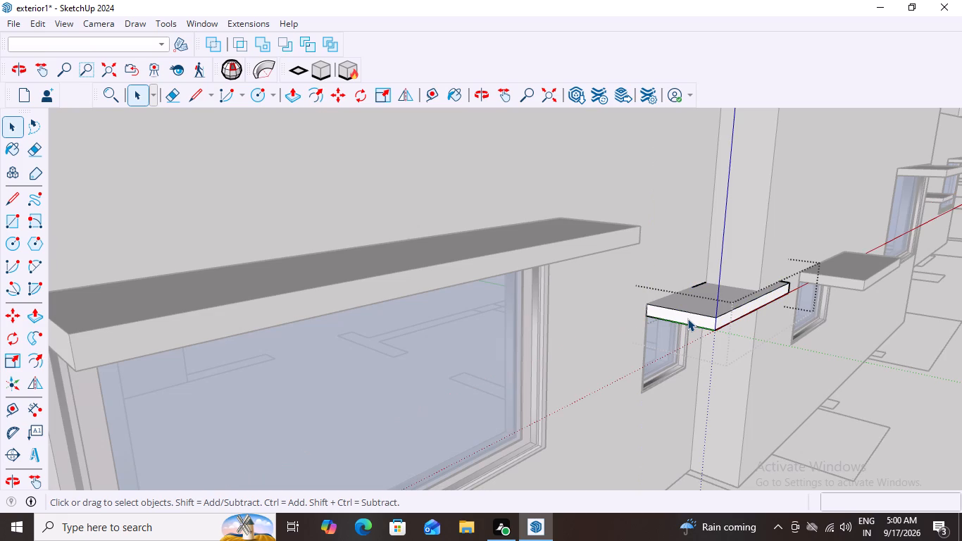
click(687, 318)
click(687, 318)
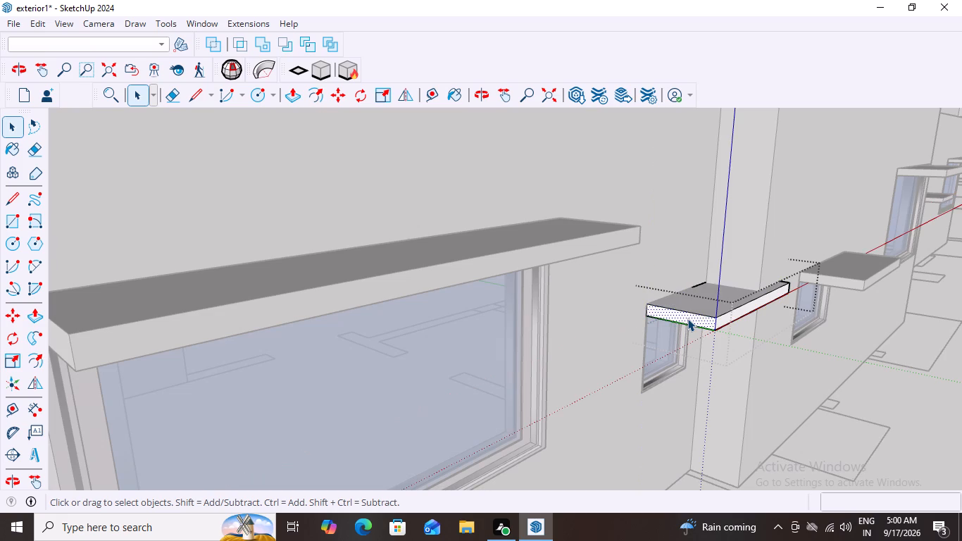
key(p)
click(693, 311)
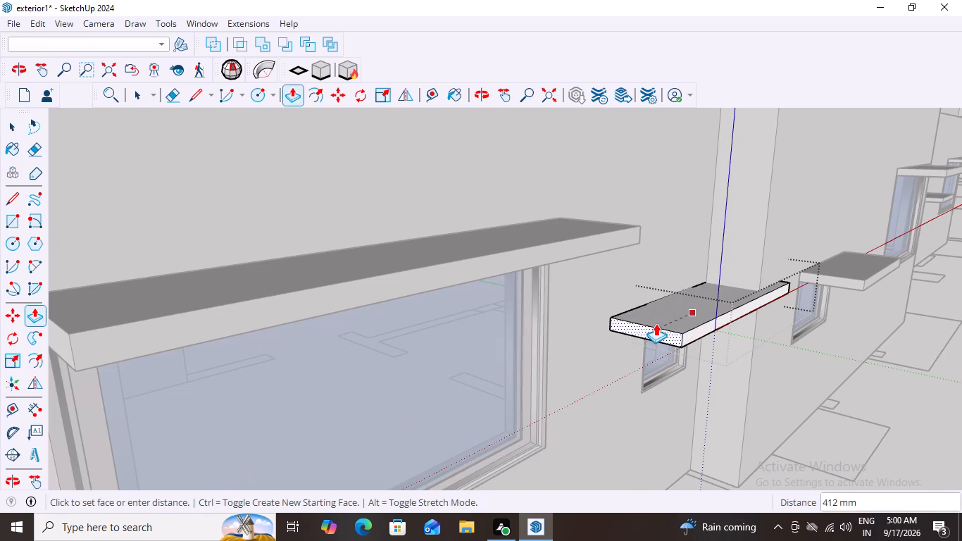
middle_drag(656, 324, 511, 258)
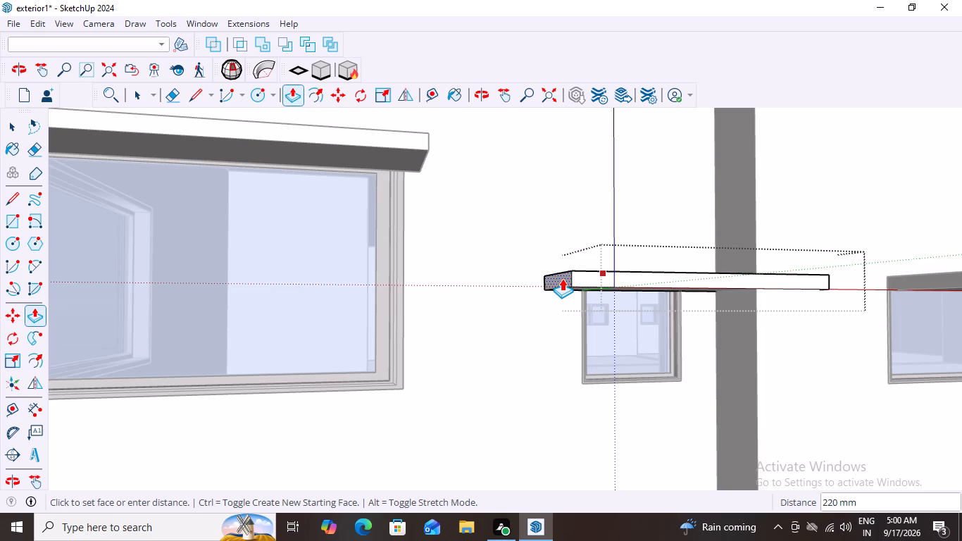
middle_drag(562, 278, 515, 289)
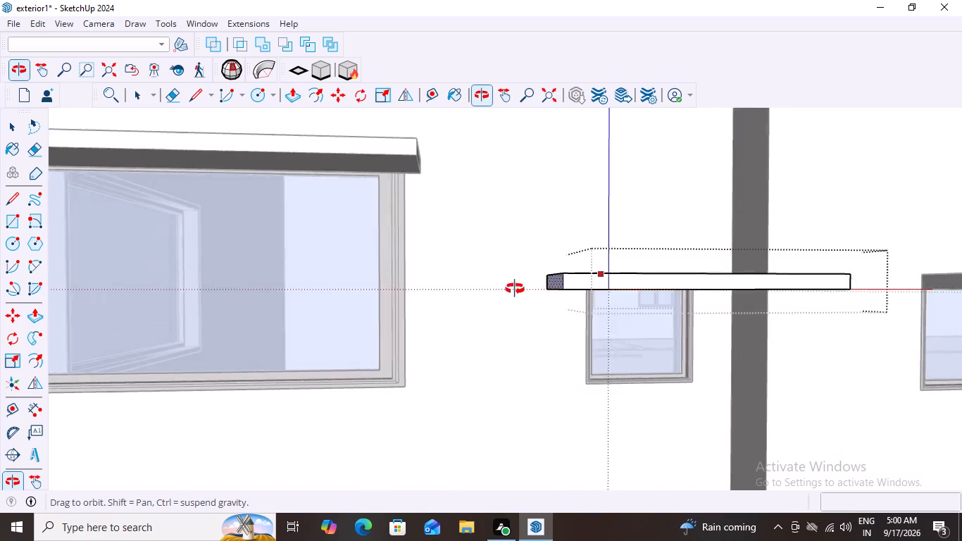
middle_drag(515, 289, 471, 293)
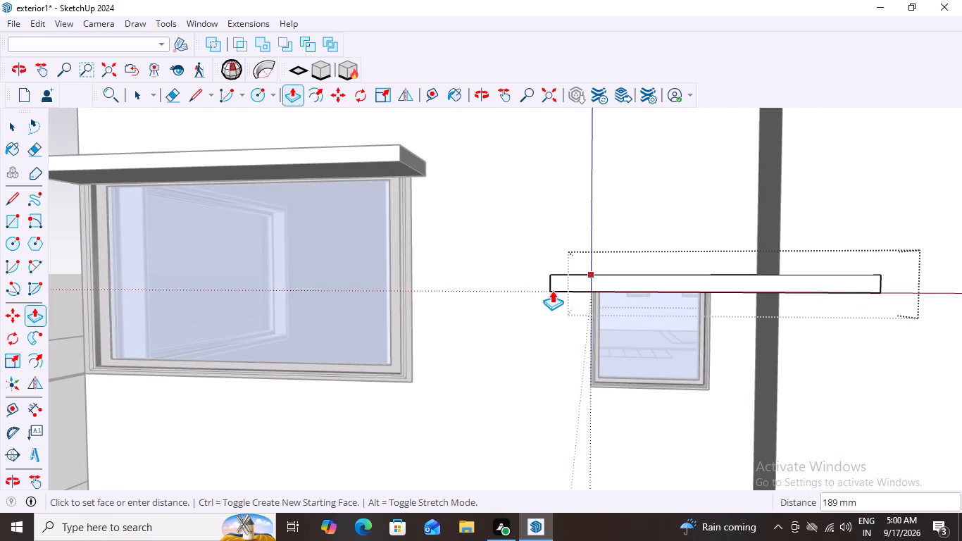
key(1)
key(4)
key(0)
key(Return)
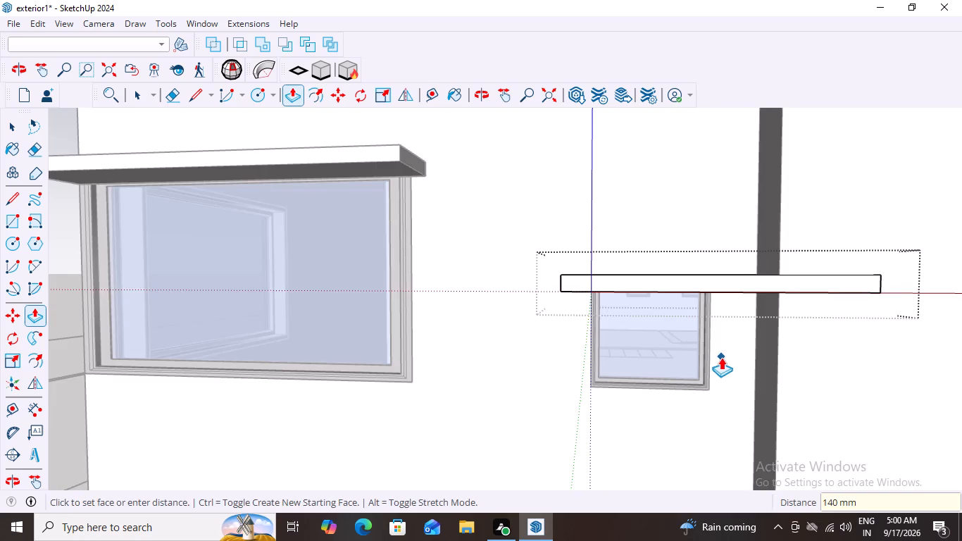
Push the slab's opposite end face back about 535 mm to just past the small window's far jamb, and close the slab.
middle_drag(718, 359, 465, 361)
middle_drag(543, 310, 580, 348)
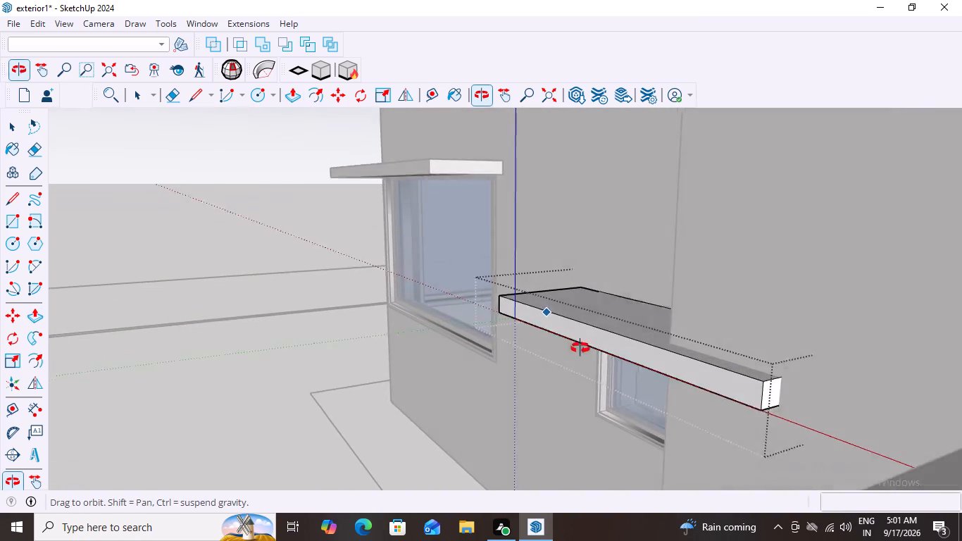
middle_drag(580, 348, 587, 351)
scroll(799, 411, up, 2)
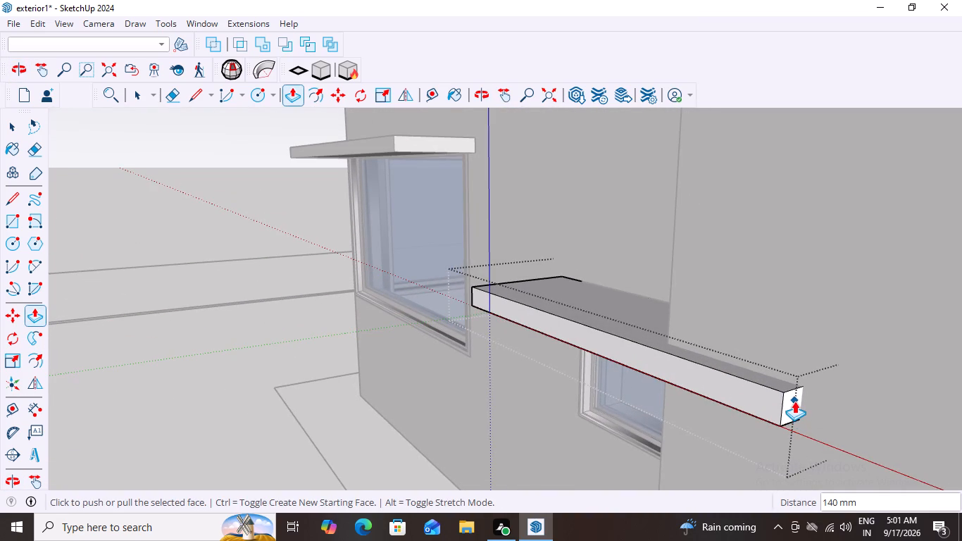
key(space)
click(789, 407)
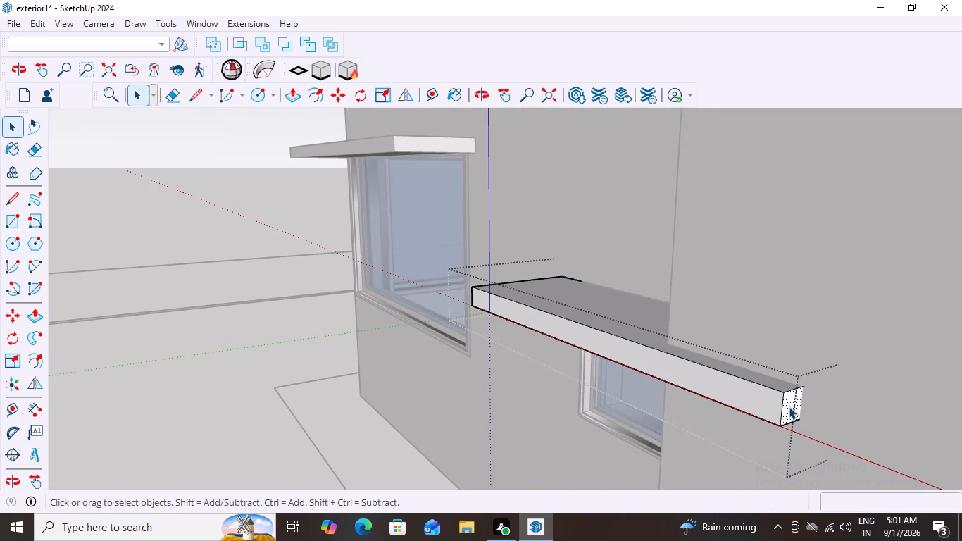
key(p)
click(791, 401)
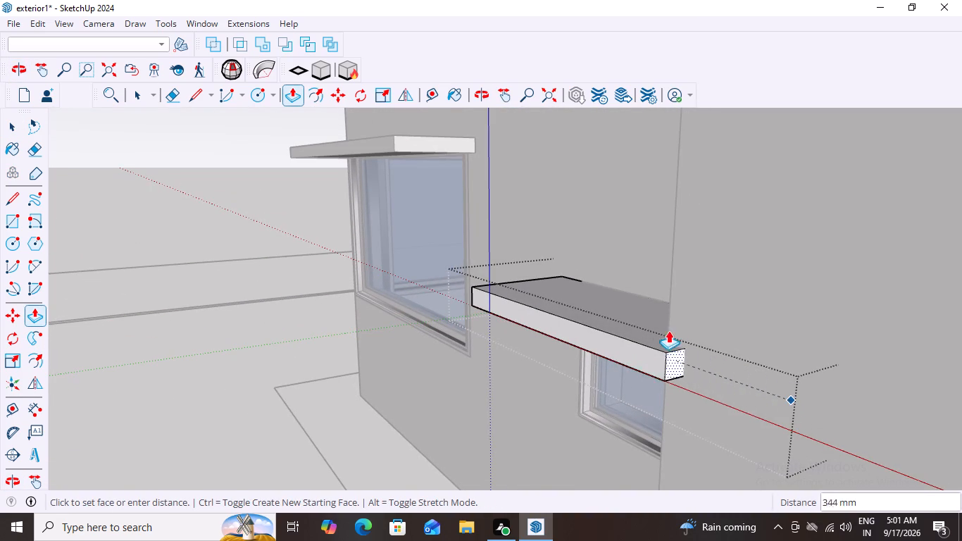
middle_drag(637, 326, 860, 282)
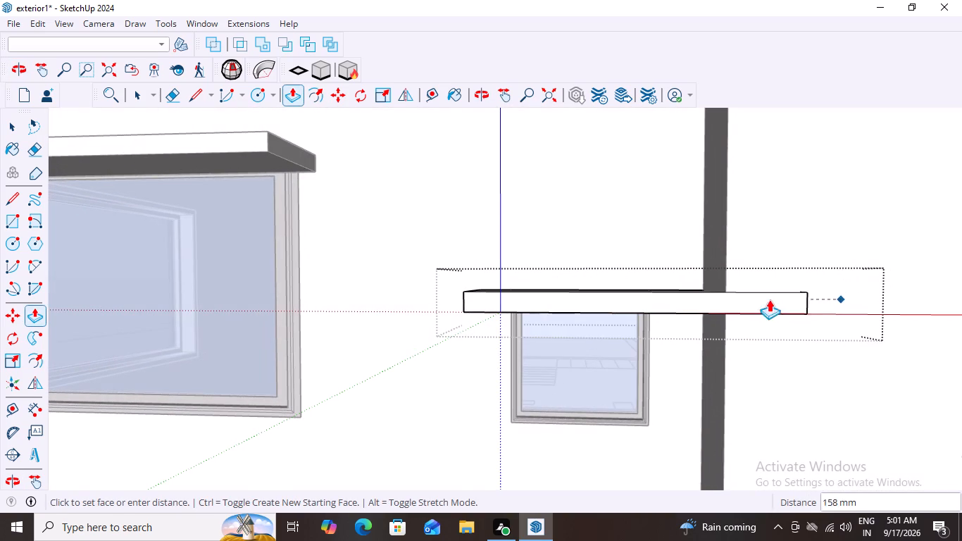
middle_drag(670, 318, 704, 207)
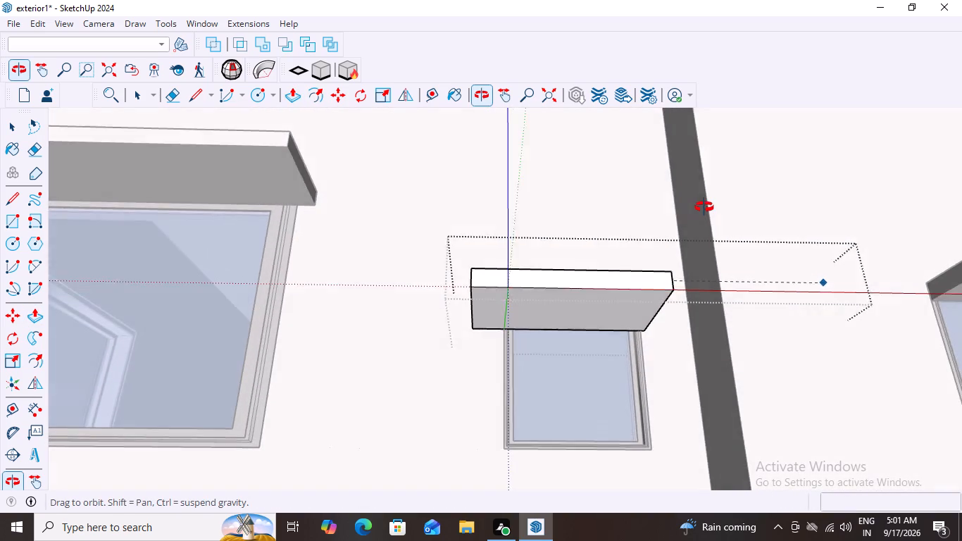
middle_drag(704, 207, 684, 332)
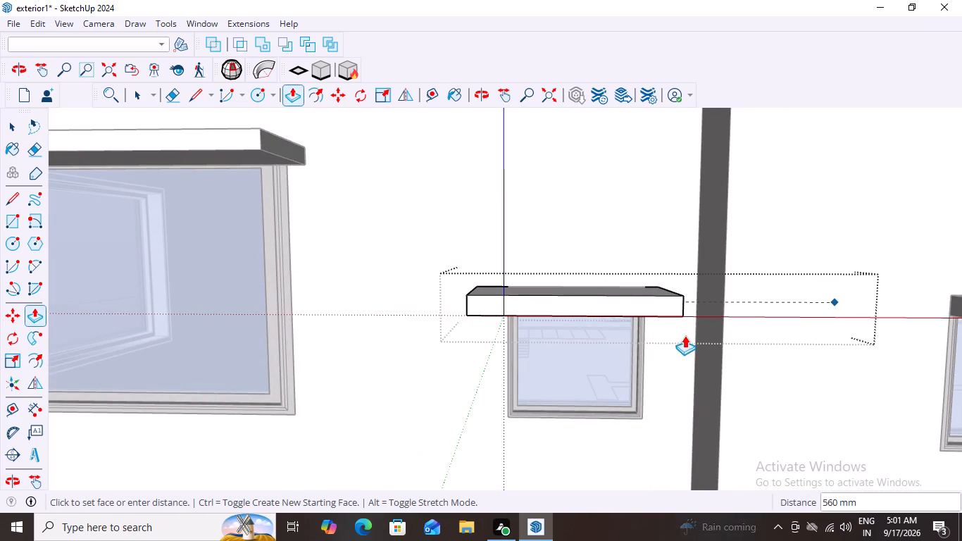
middle_drag(668, 323, 558, 318)
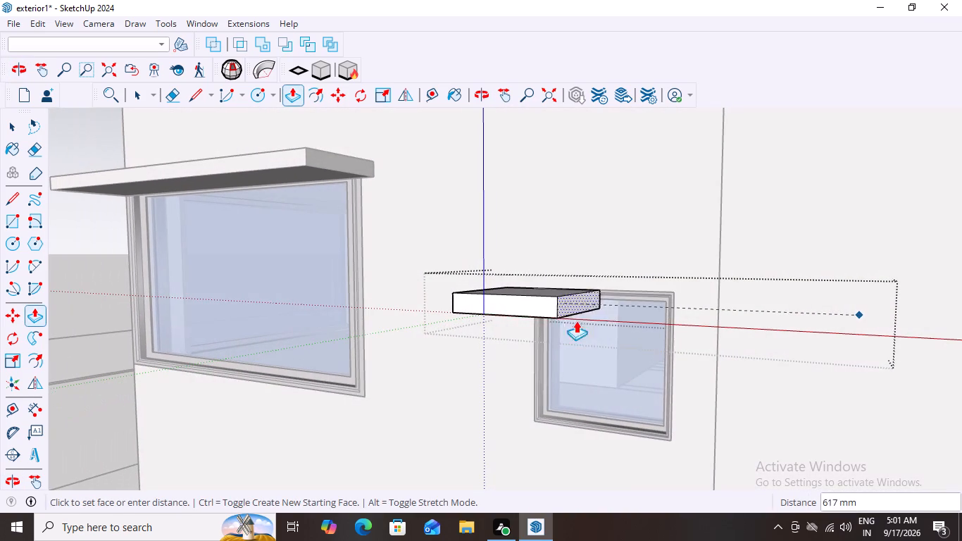
middle_drag(682, 328, 754, 270)
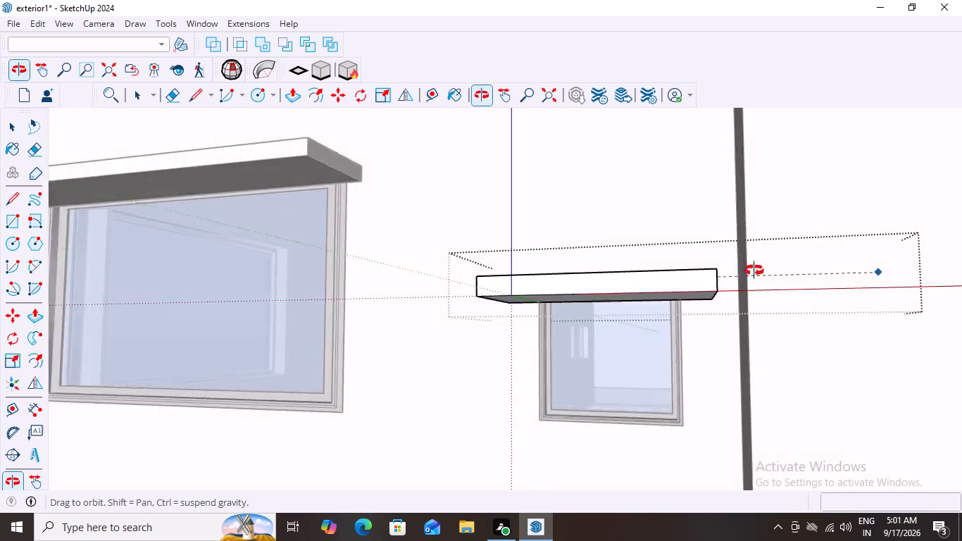
middle_drag(754, 270, 794, 232)
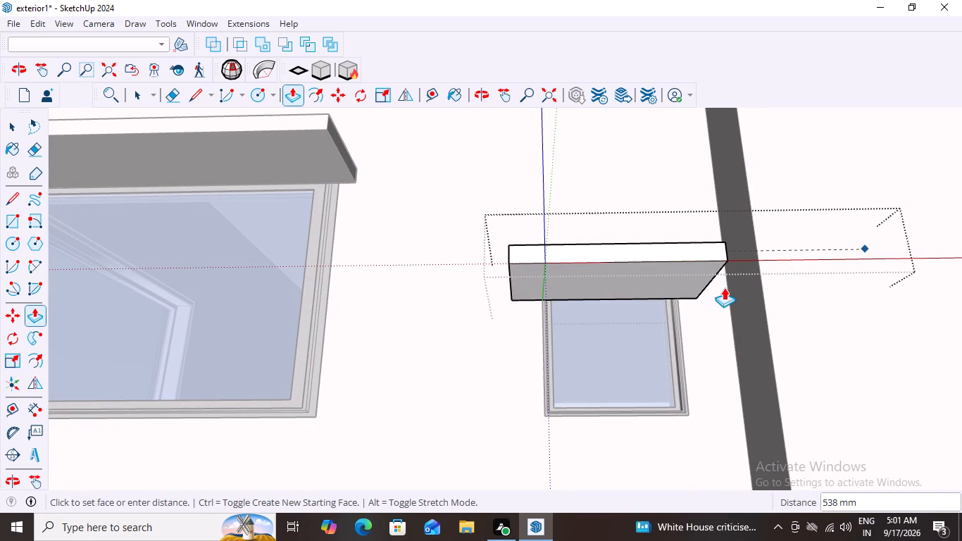
middle_drag(716, 295, 696, 300)
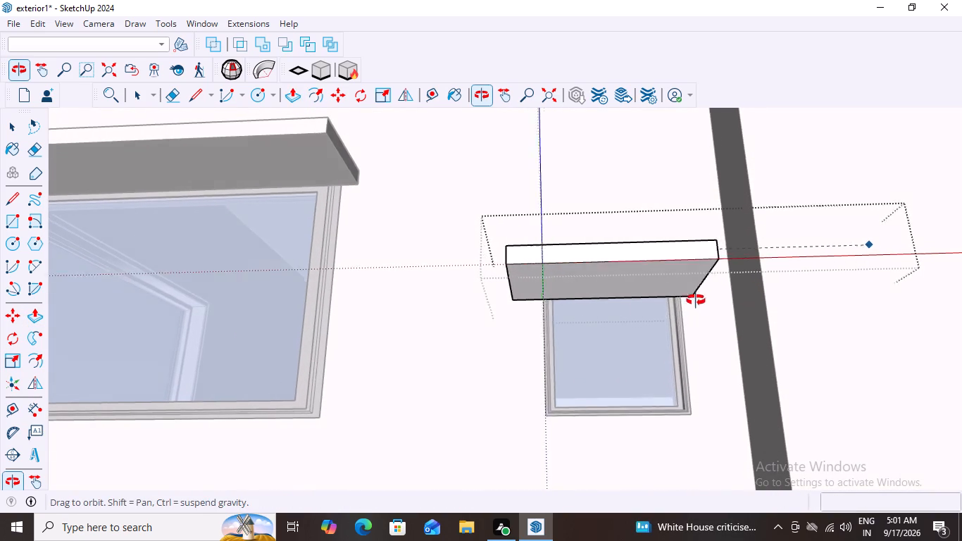
middle_drag(696, 300, 663, 306)
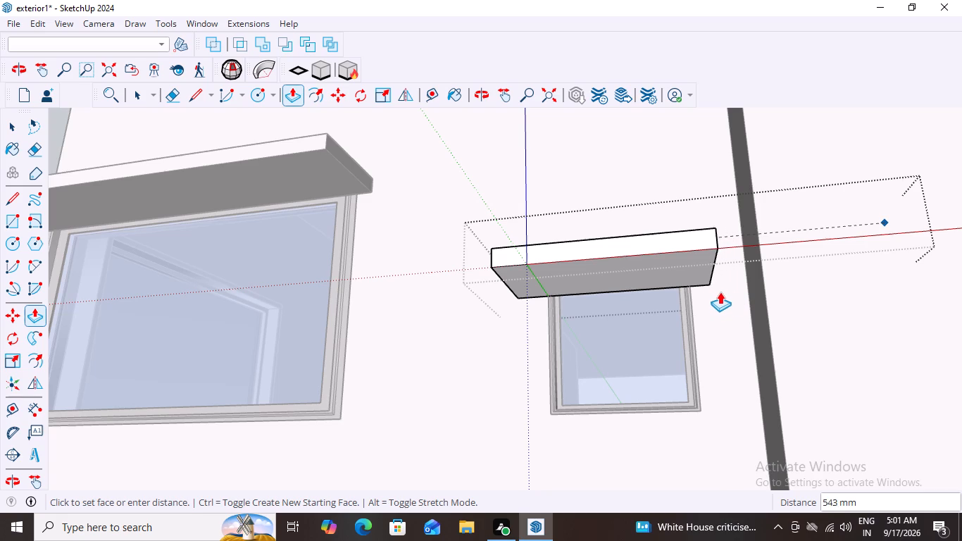
click(722, 291)
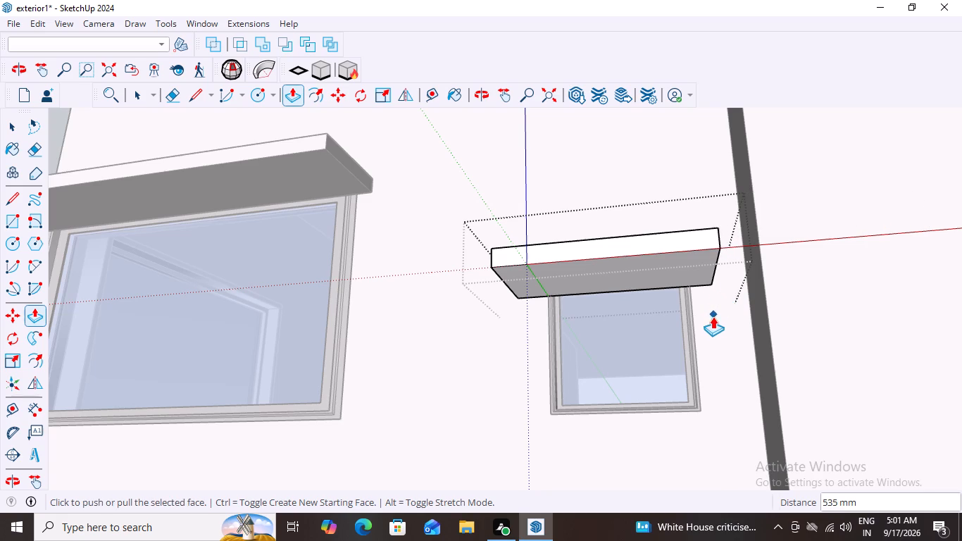
key(space)
click(649, 130)
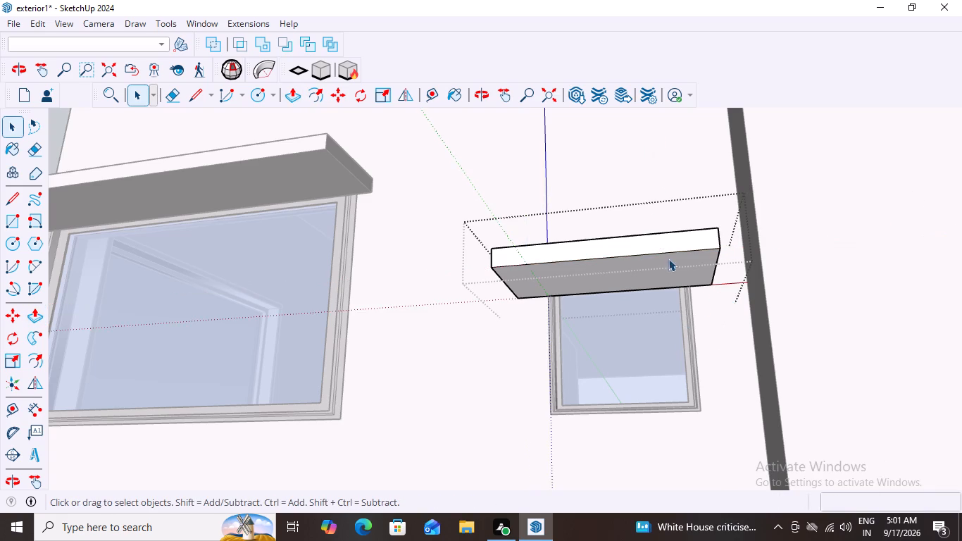
middle_drag(669, 260, 688, 429)
scroll(687, 427, down, 15)
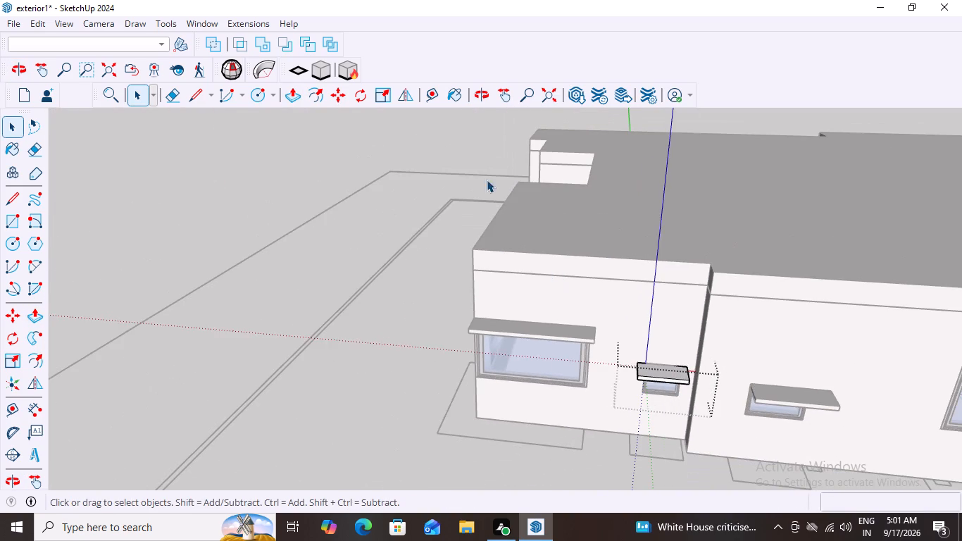
double_click(472, 130)
Examine the row of sunshade slabs along the facade, comparing each slab's length and position with its window.
middle_drag(680, 399, 611, 288)
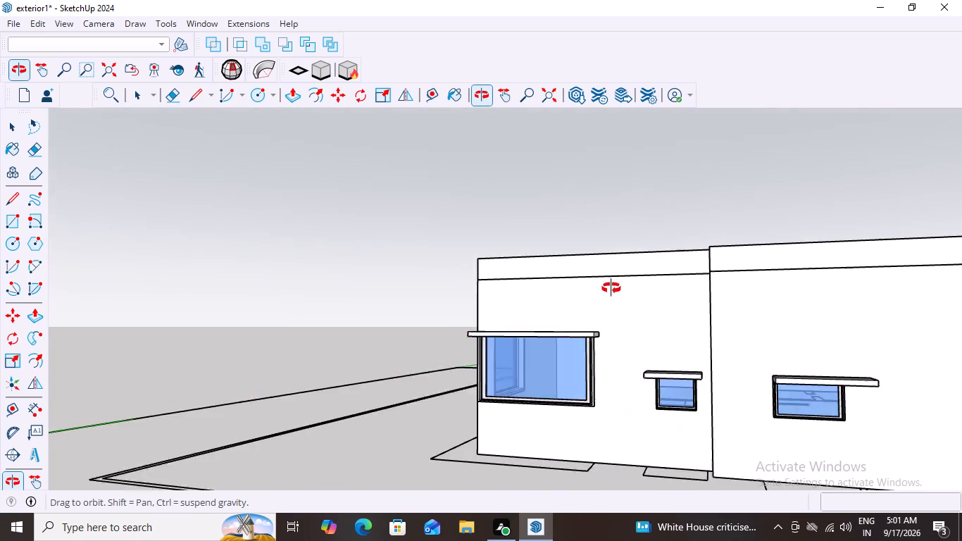
middle_drag(611, 288, 735, 238)
scroll(704, 357, down, 3)
middle_drag(701, 362, 692, 500)
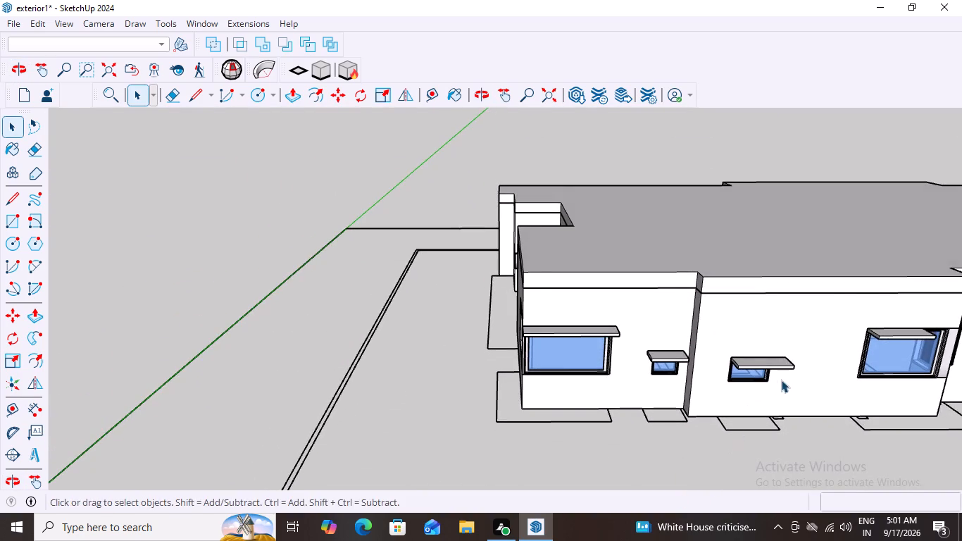
middle_drag(780, 380, 706, 306)
scroll(694, 328, up, 2)
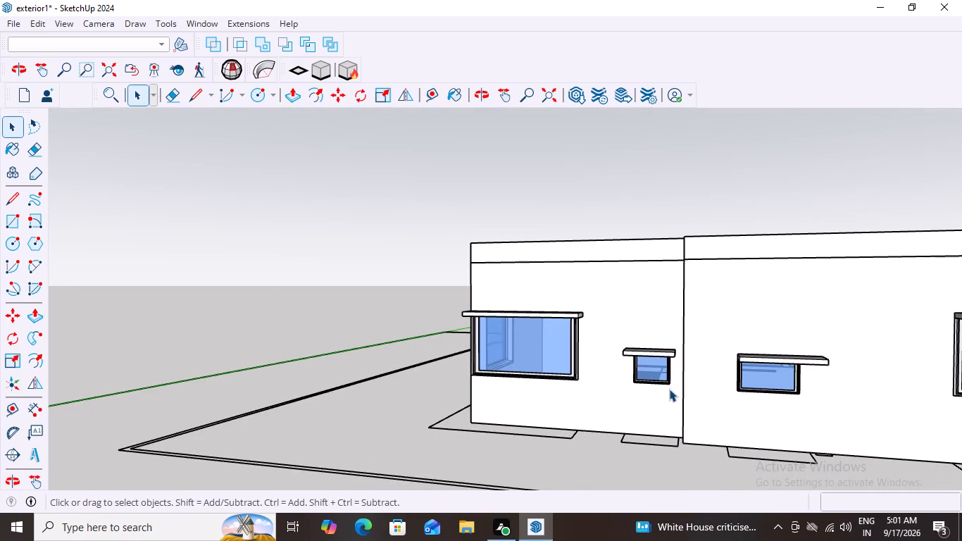
middle_drag(629, 390, 735, 423)
scroll(736, 423, down, 7)
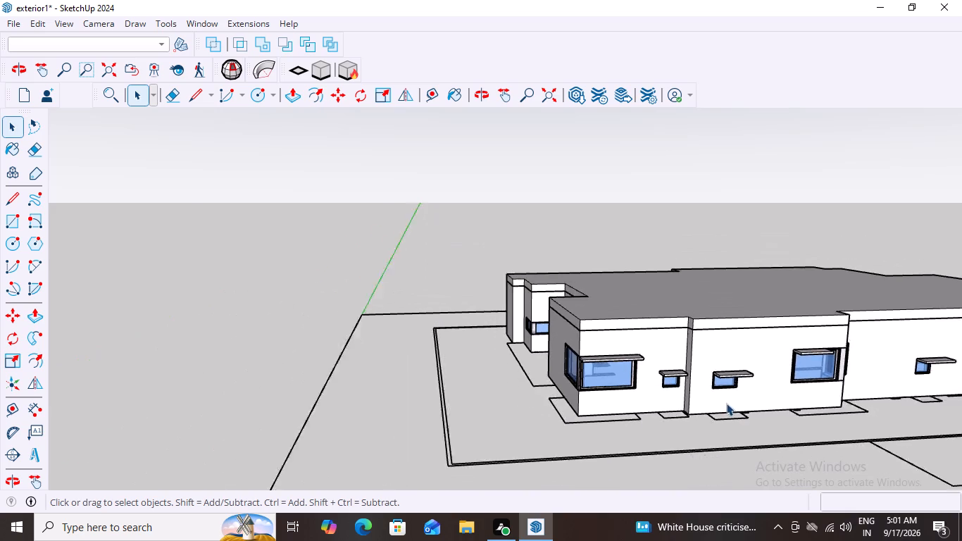
scroll(726, 403, down, 2)
middle_drag(857, 431, 811, 433)
scroll(811, 433, up, 2)
scroll(761, 405, down, 6)
middle_drag(760, 405, 747, 402)
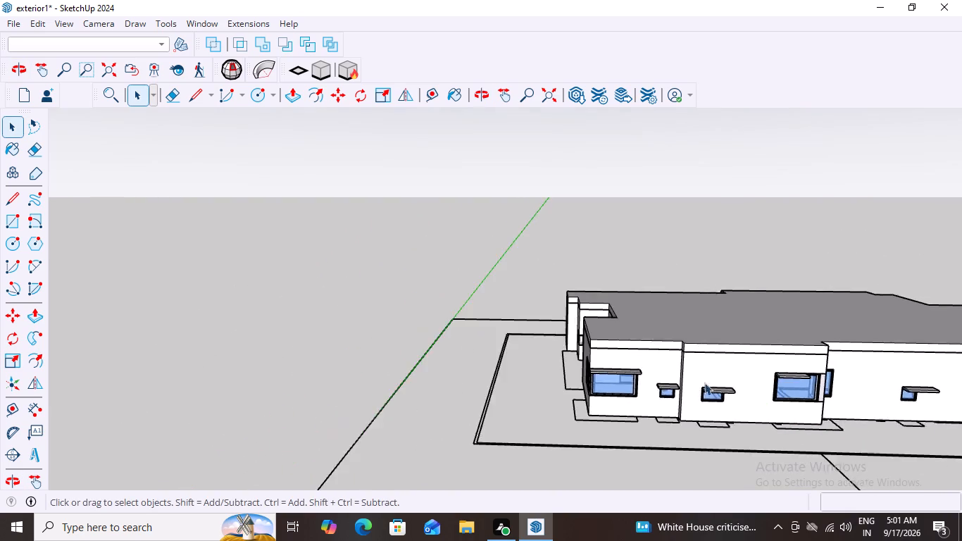
scroll(704, 383, down, 11)
middle_drag(671, 375, 664, 389)
scroll(961, 480, up, 9)
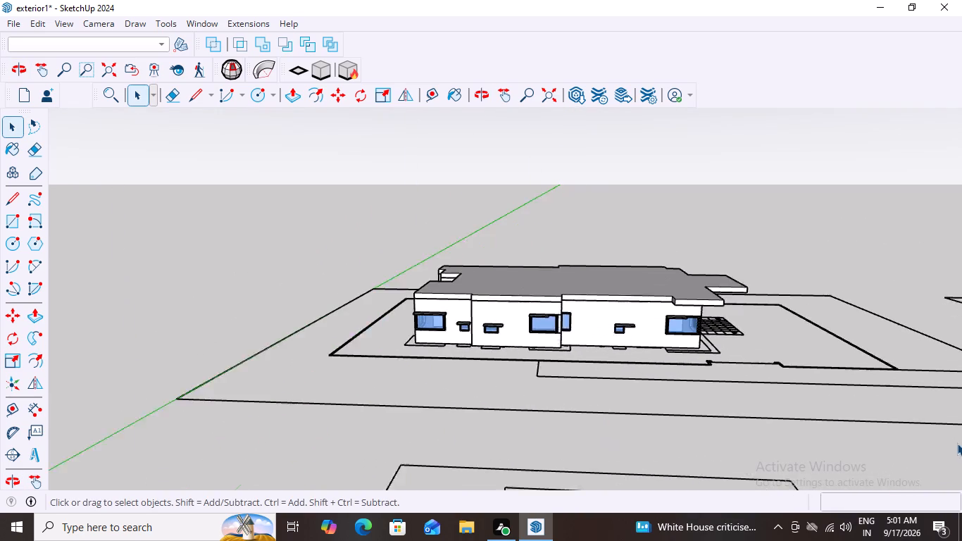
scroll(957, 443, up, 2)
middle_drag(877, 459, 893, 450)
scroll(894, 450, up, 1)
scroll(446, 323, up, 3)
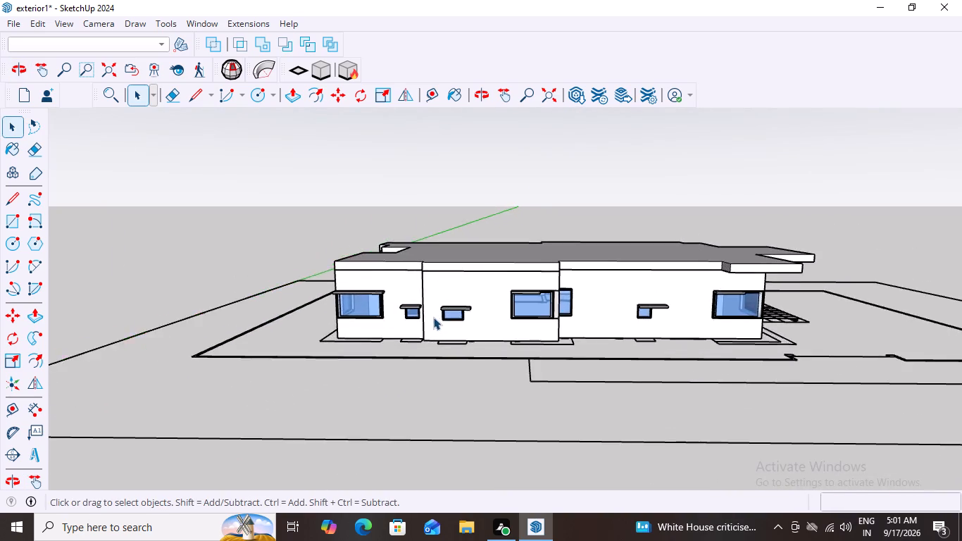
scroll(433, 317, up, 8)
middle_drag(420, 341, 468, 365)
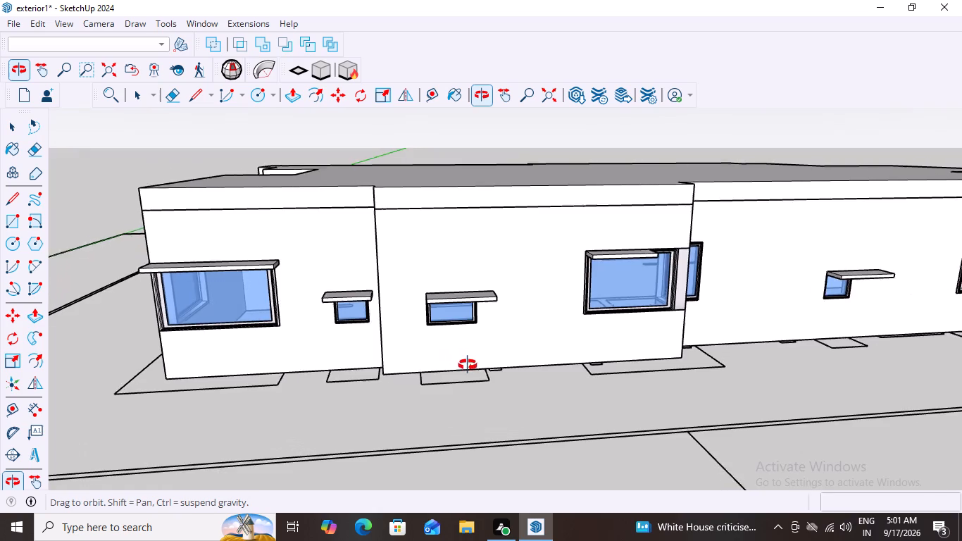
Examine the window sunshade slabs on the neighbouring unroofed house and compare them with those along the roofed house's facade.
middle_drag(468, 365, 468, 371)
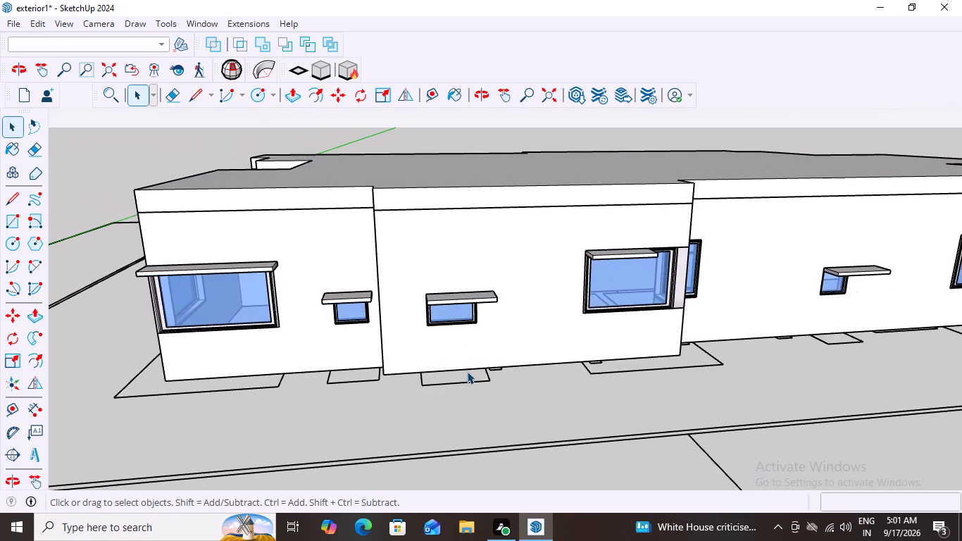
scroll(467, 371, down, 9)
scroll(749, 355, down, 12)
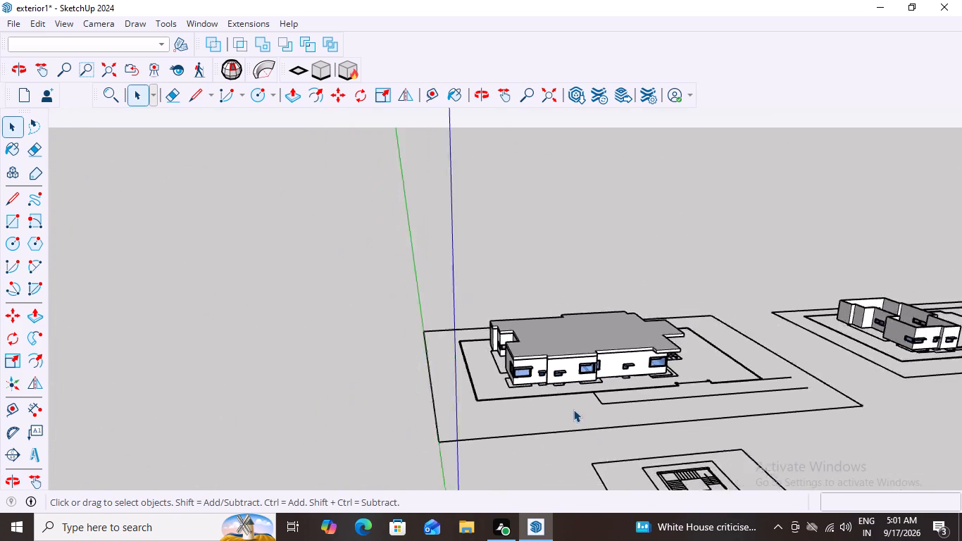
scroll(573, 409, down, 6)
scroll(869, 377, up, 19)
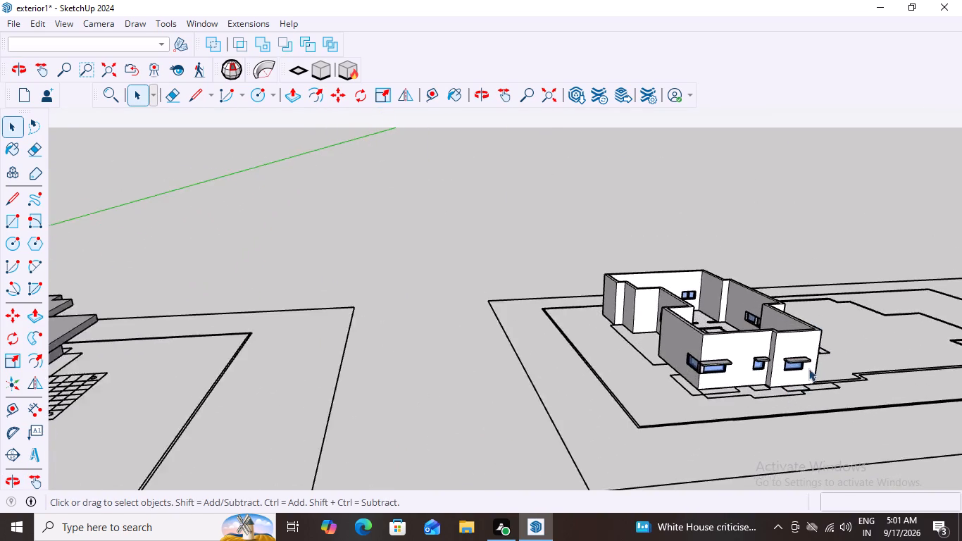
scroll(808, 368, up, 7)
scroll(779, 374, down, 20)
scroll(779, 374, down, 1)
middle_drag(788, 384, 771, 405)
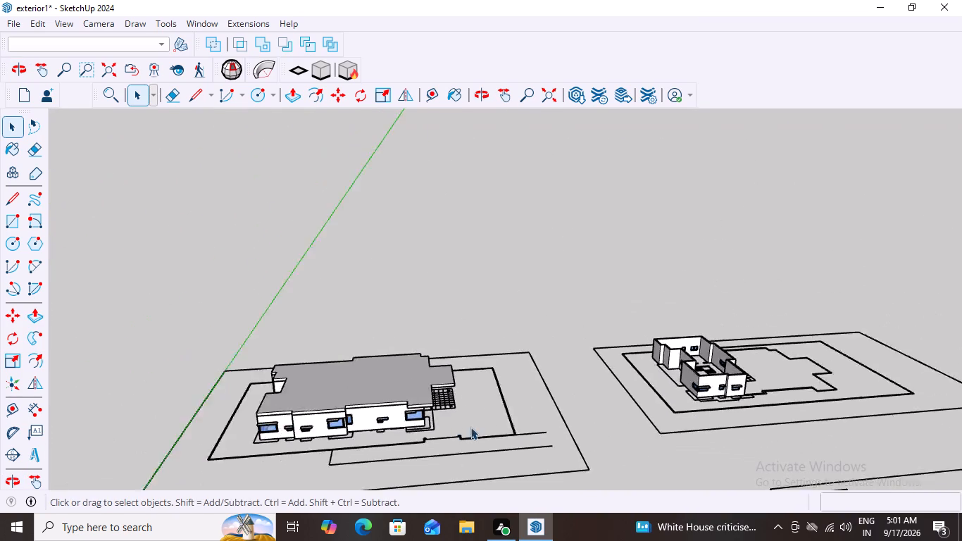
scroll(470, 427, down, 5)
Open the slab over the small window on the projecting wall section and extend its end face nearest the corner window 140 mm with Push/Pull.
scroll(364, 451, up, 18)
scroll(381, 409, up, 3)
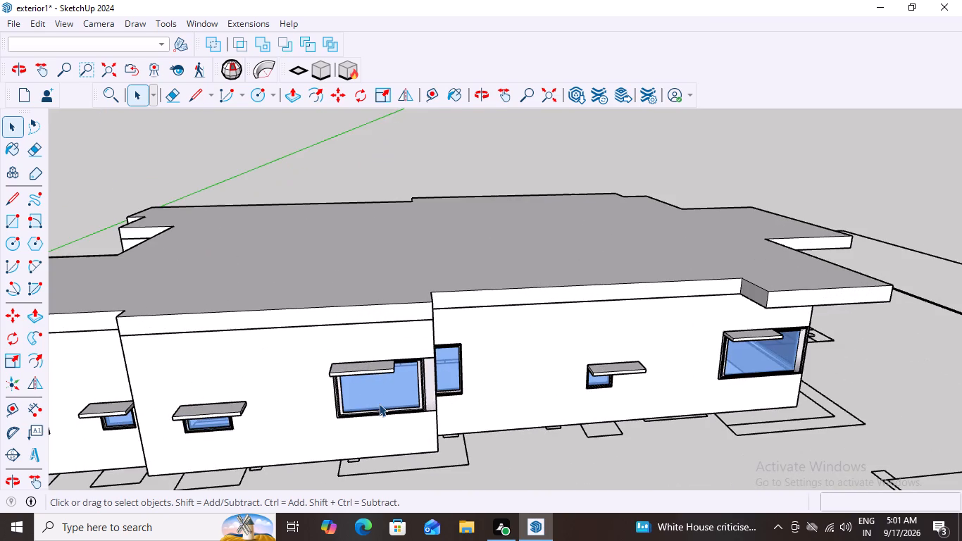
middle_drag(235, 435, 232, 428)
scroll(167, 452, up, 5)
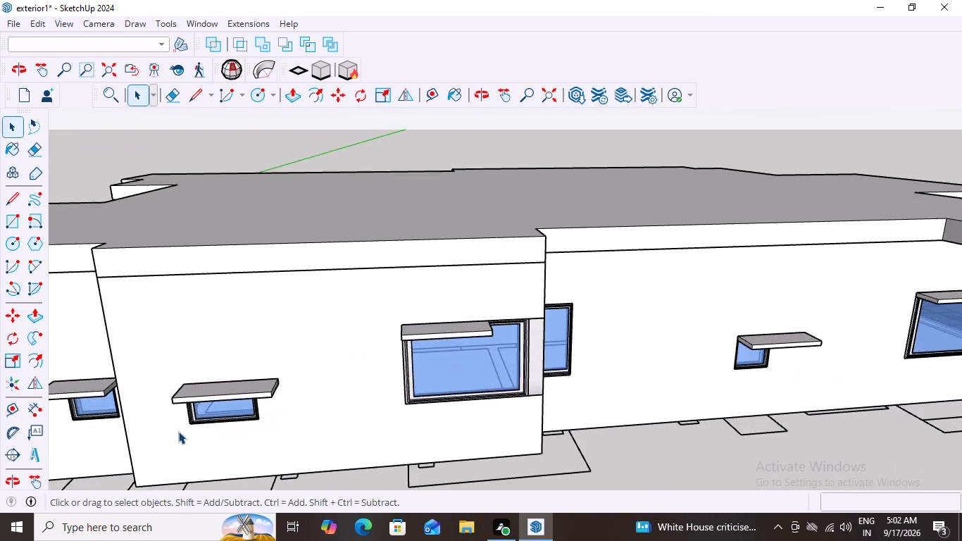
scroll(178, 431, up, 3)
middle_drag(207, 414, 447, 294)
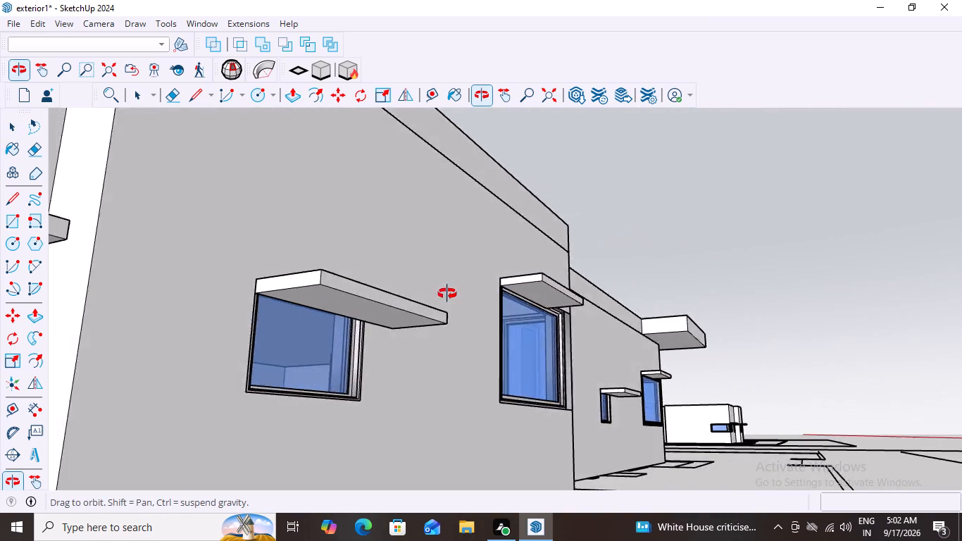
middle_drag(447, 294, 482, 321)
scroll(327, 359, up, 2)
triple_click(363, 340)
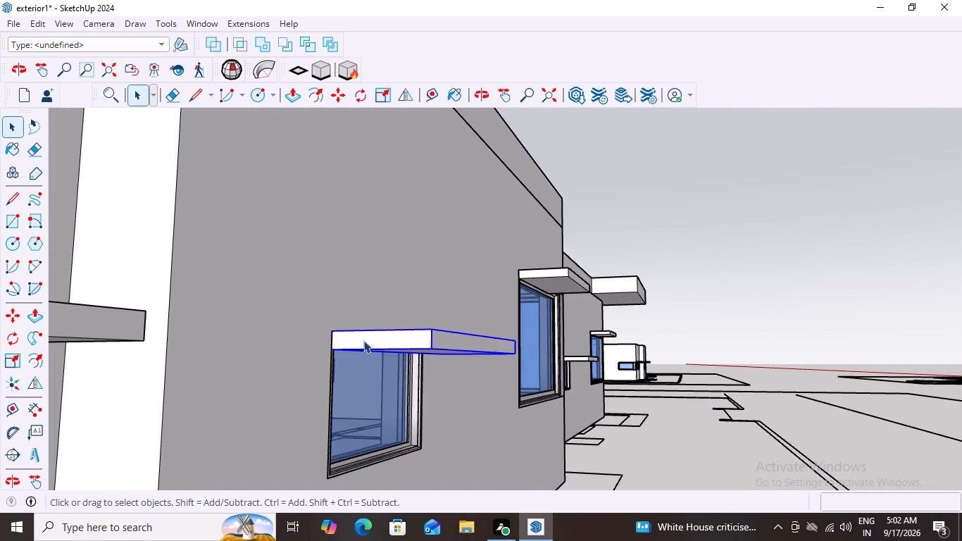
click(363, 340)
click(363, 337)
click(363, 337)
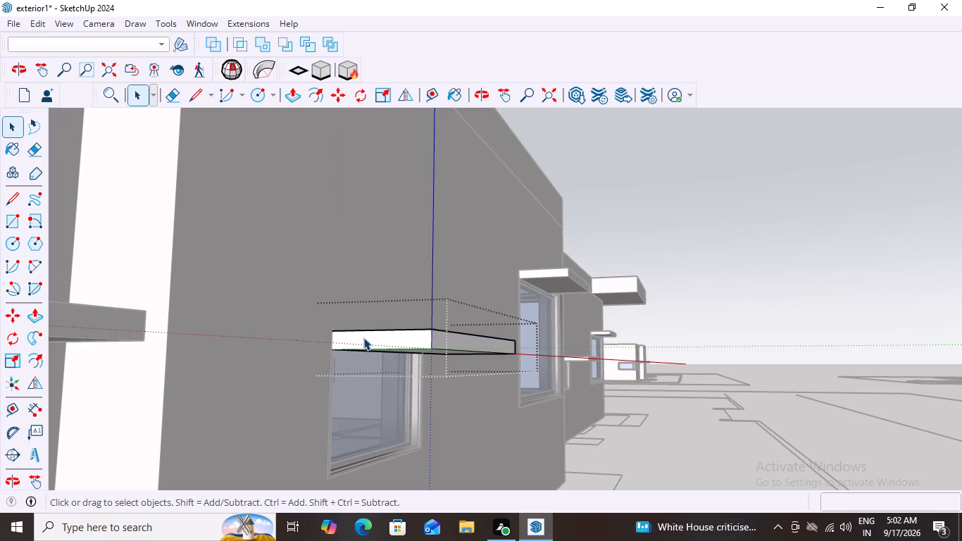
click(363, 337)
key(p)
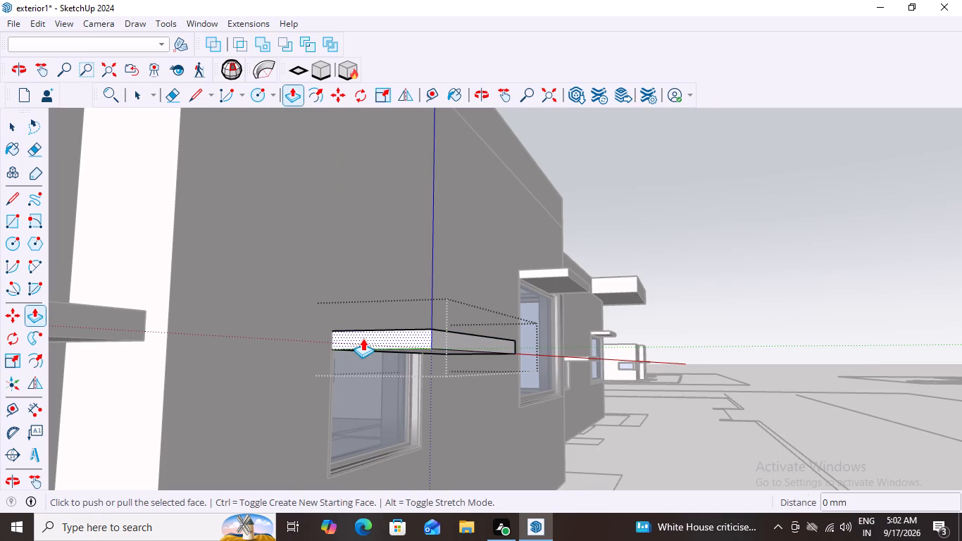
click(369, 331)
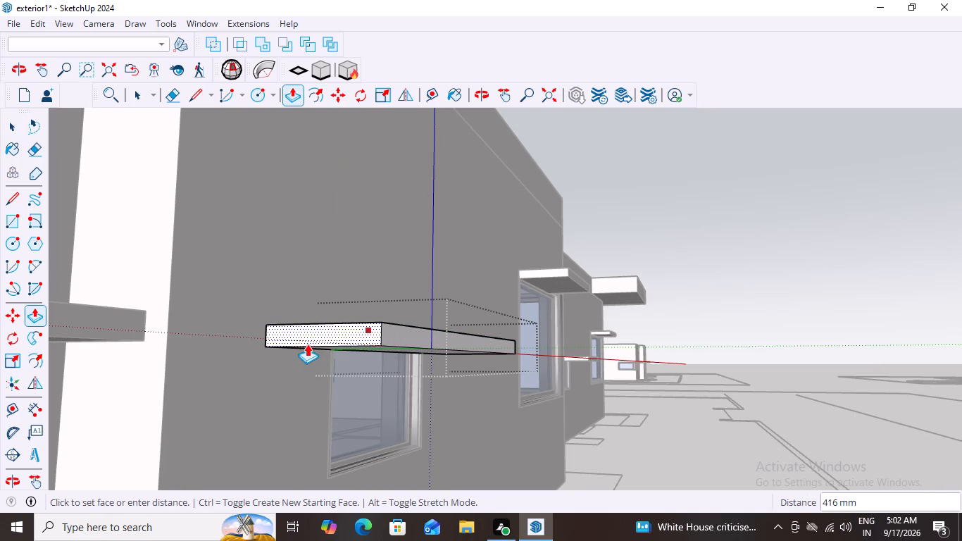
text(140)
key(Return)
Push the slab's opposite end face back about 157 mm to just past the small window's far jamb, and close the slab.
middle_drag(636, 376, 468, 400)
scroll(461, 400, down, 10)
scroll(378, 447, down, 4)
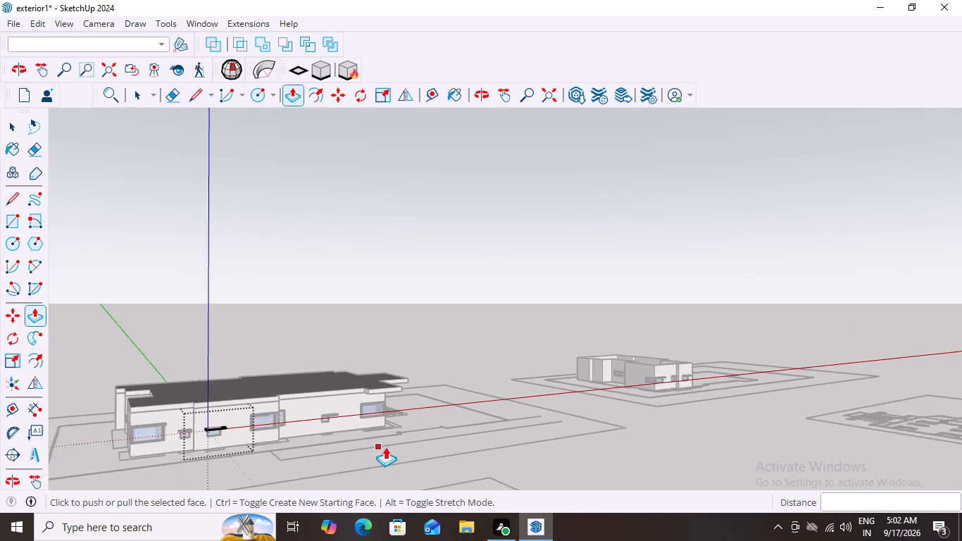
scroll(249, 464, up, 20)
scroll(249, 464, up, 1)
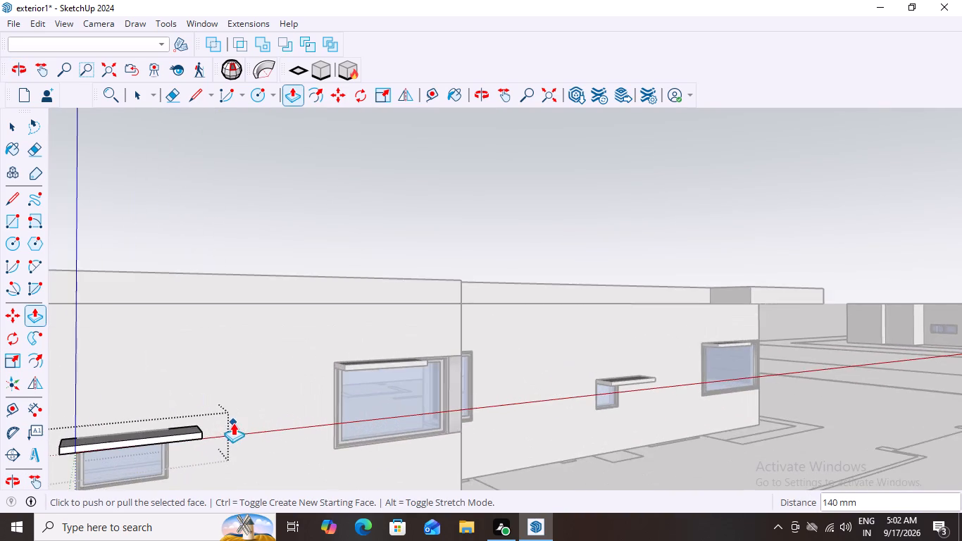
scroll(233, 423, up, 3)
middle_drag(258, 444, 118, 456)
scroll(181, 423, up, 6)
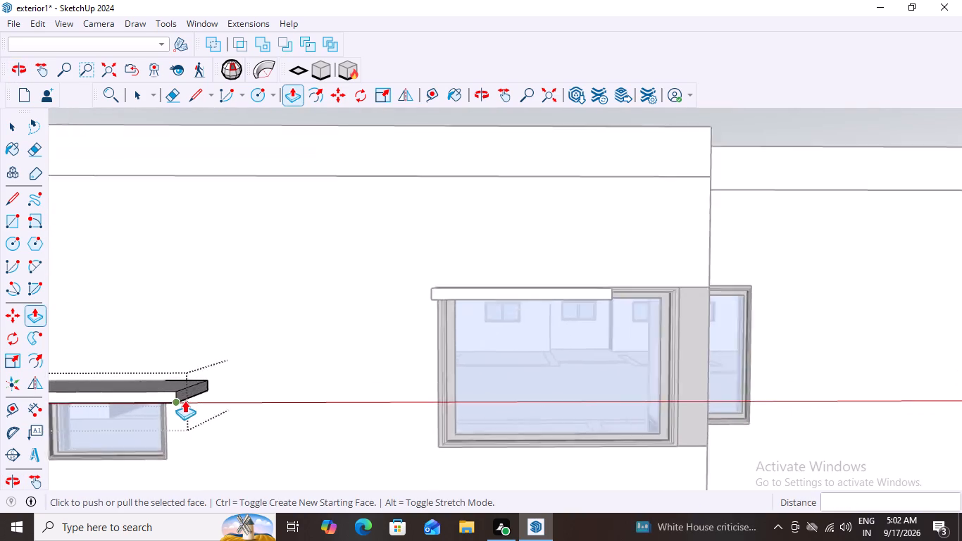
scroll(185, 400, up, 7)
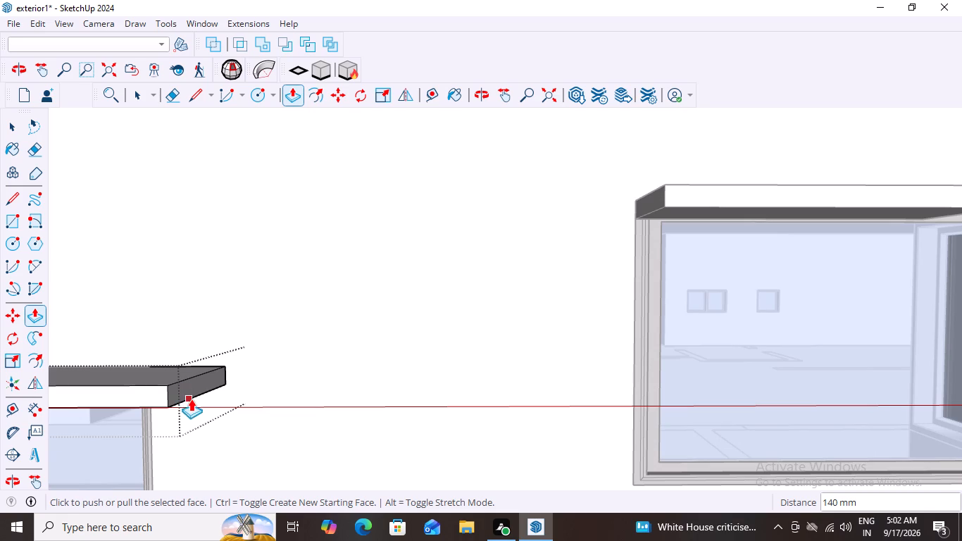
key(space)
click(193, 389)
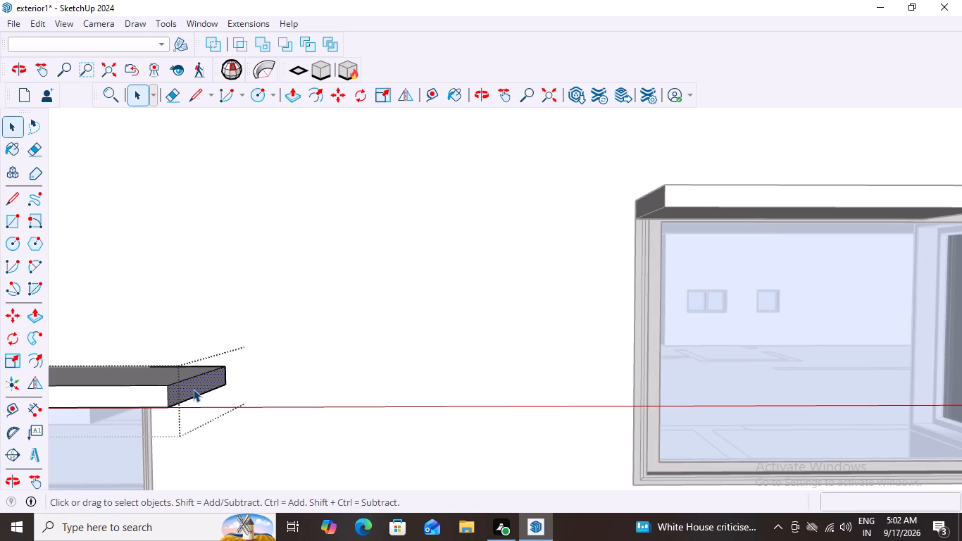
key(p)
click(193, 380)
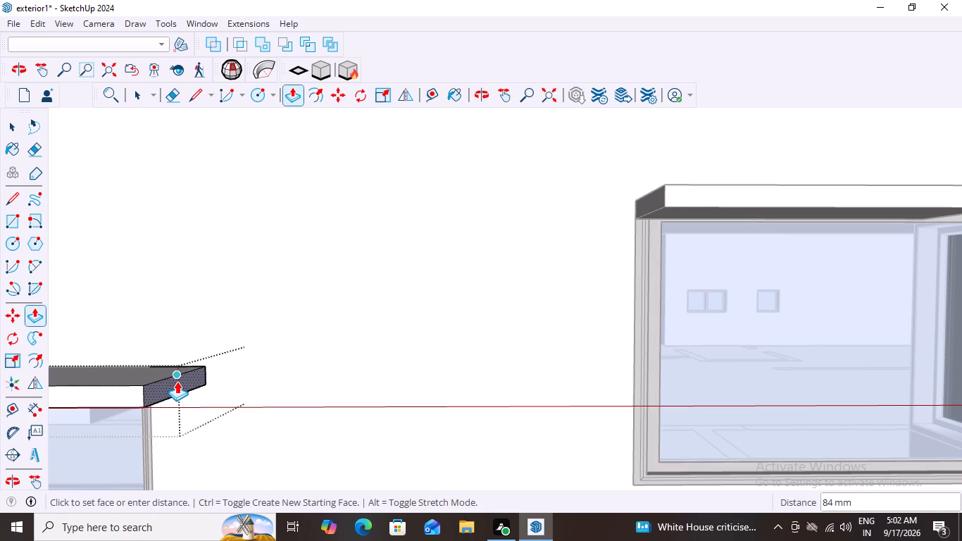
middle_drag(177, 381, 281, 357)
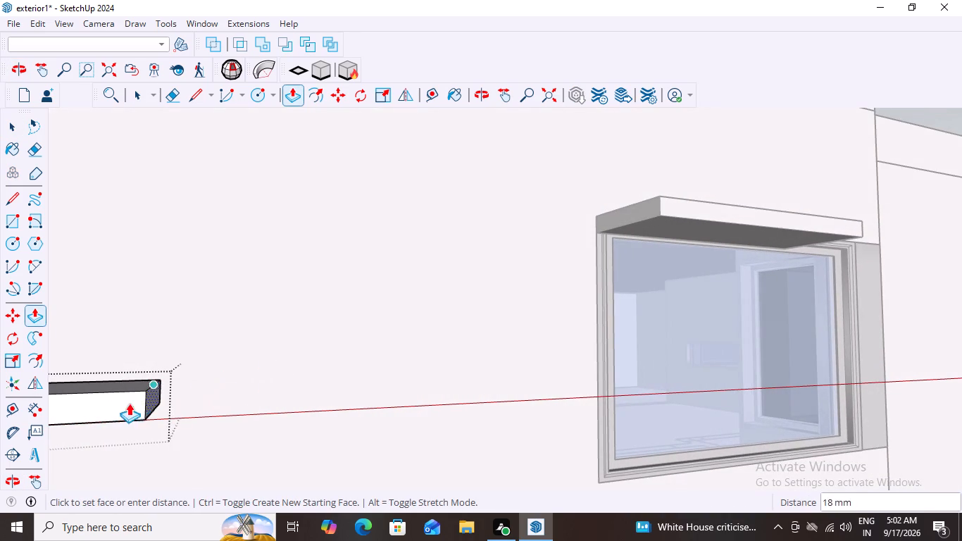
scroll(86, 419, down, 20)
scroll(86, 419, down, 1)
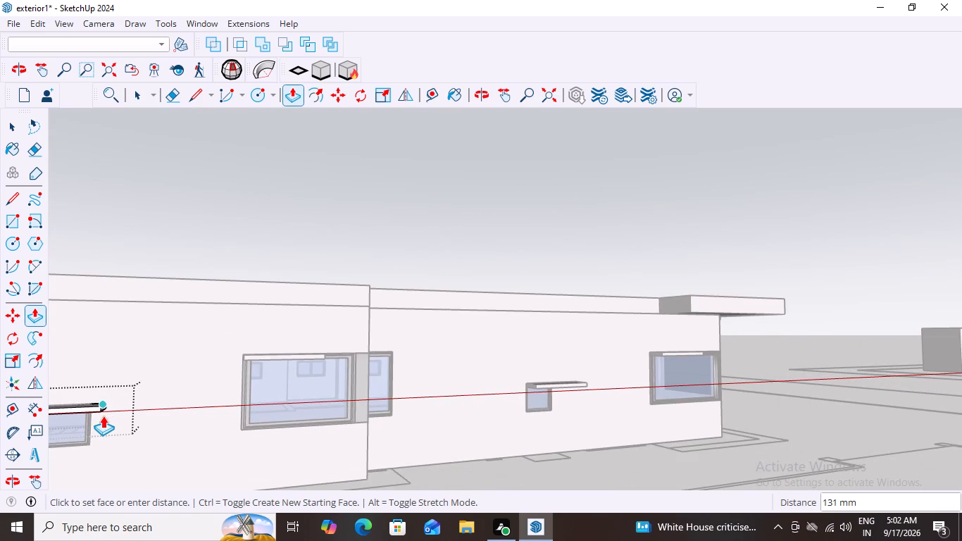
click(101, 416)
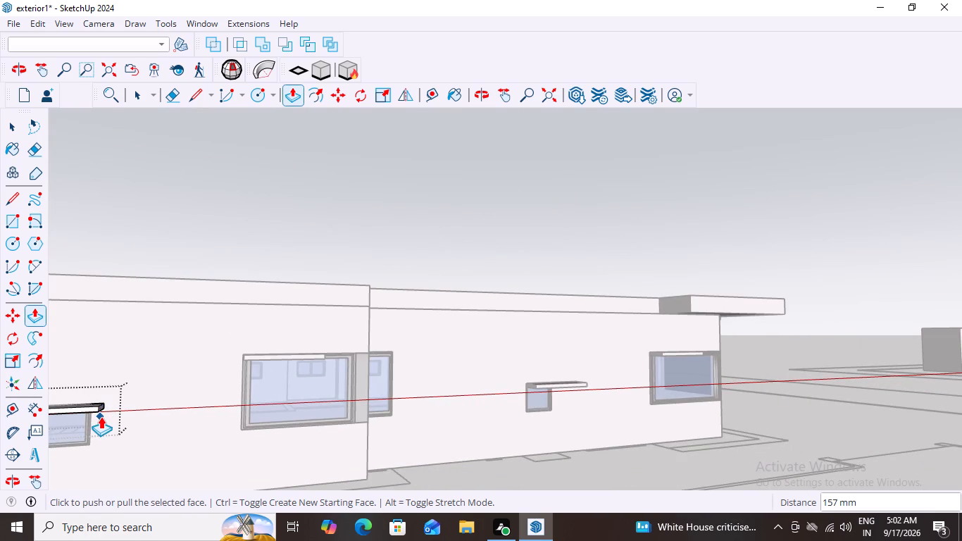
key(space)
scroll(215, 397, down, 9)
click(278, 241)
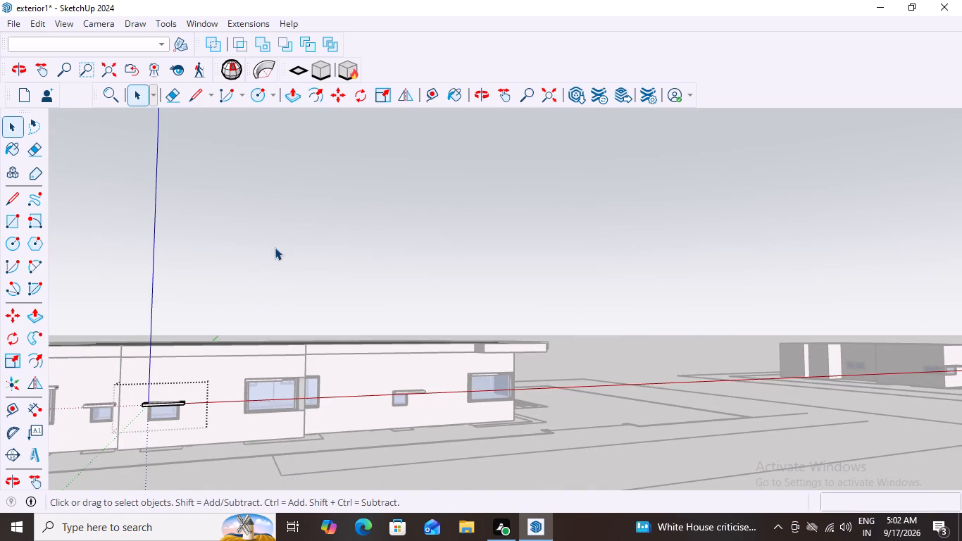
double_click(280, 239)
Examine the small window's slab and the large window's slab beside it from below, above and along the facade, comparing their overhangs.
scroll(175, 419, up, 8)
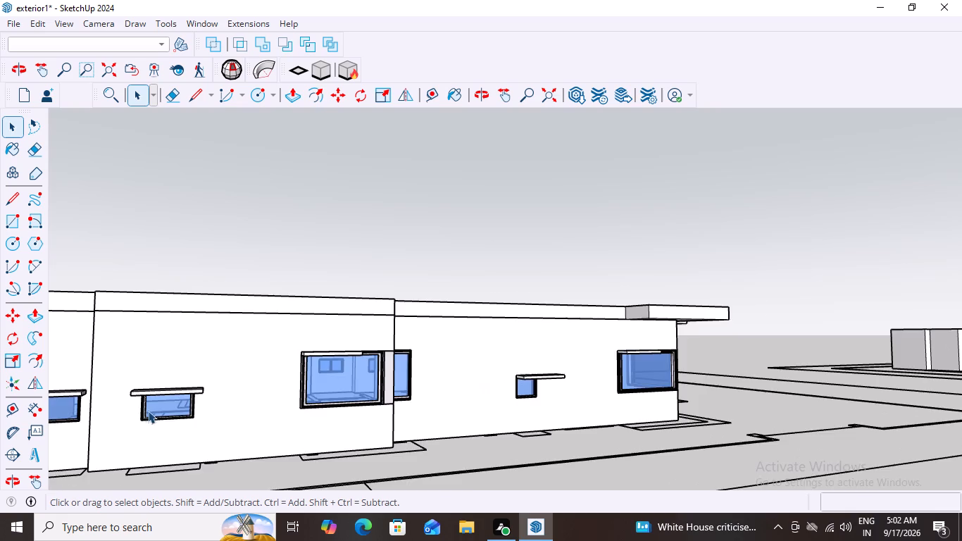
scroll(148, 411, up, 6)
middle_drag(201, 397, 231, 327)
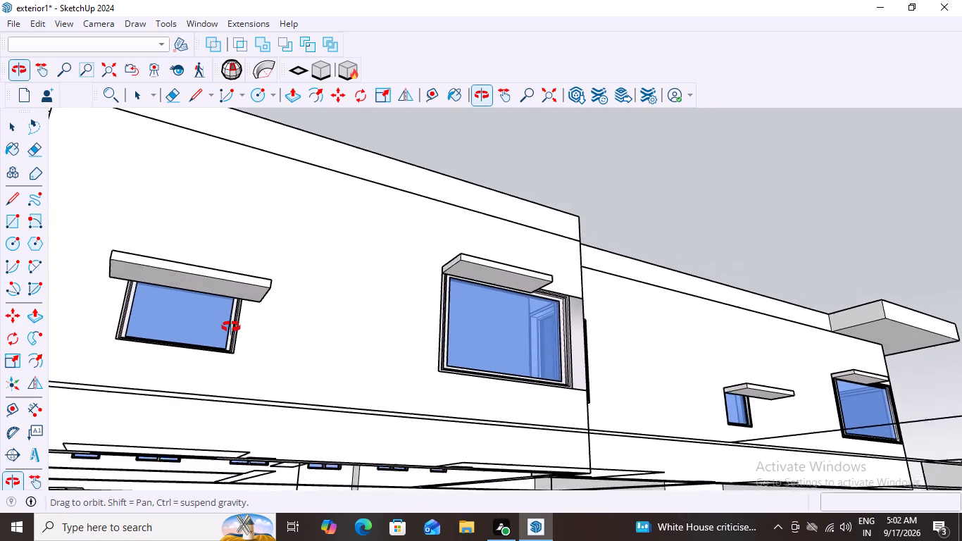
middle_drag(231, 327, 351, 292)
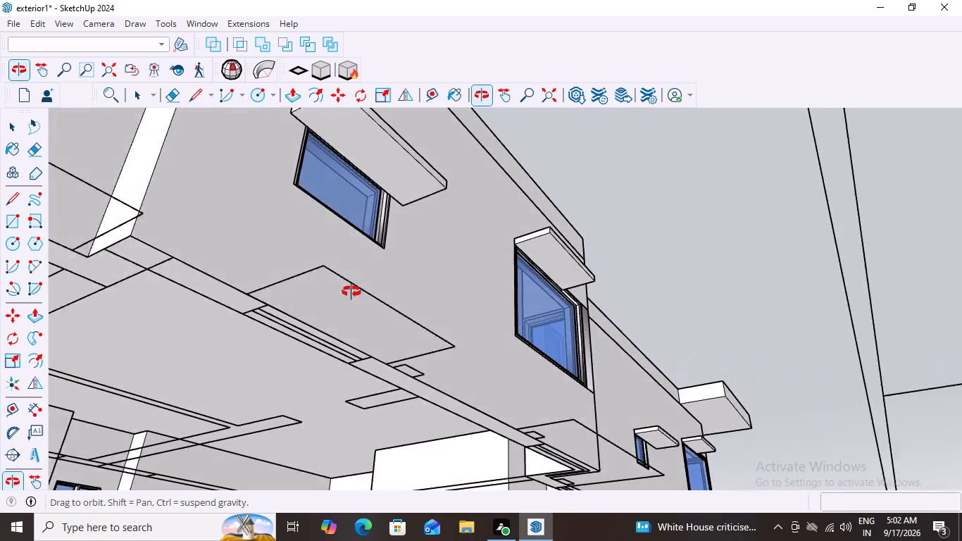
middle_drag(351, 292, 415, 318)
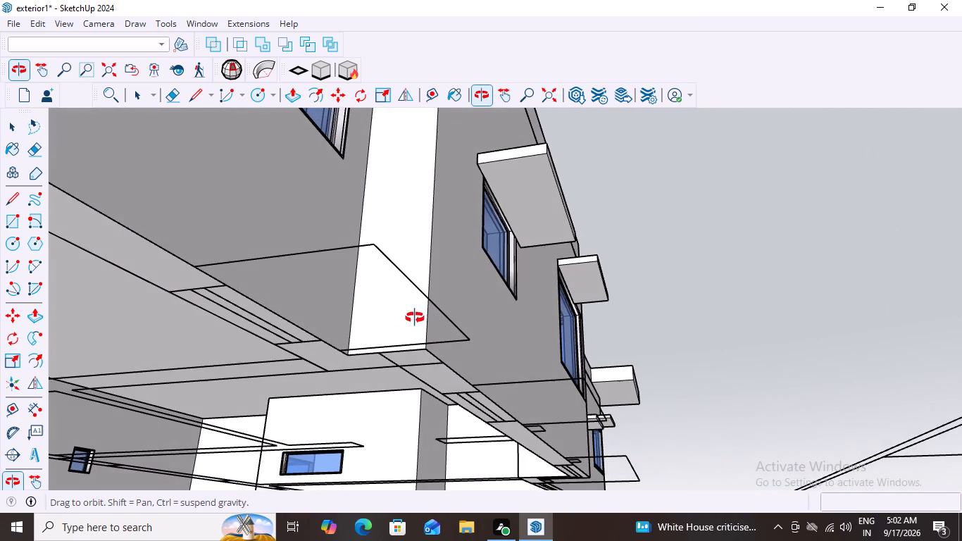
middle_drag(415, 318, 372, 382)
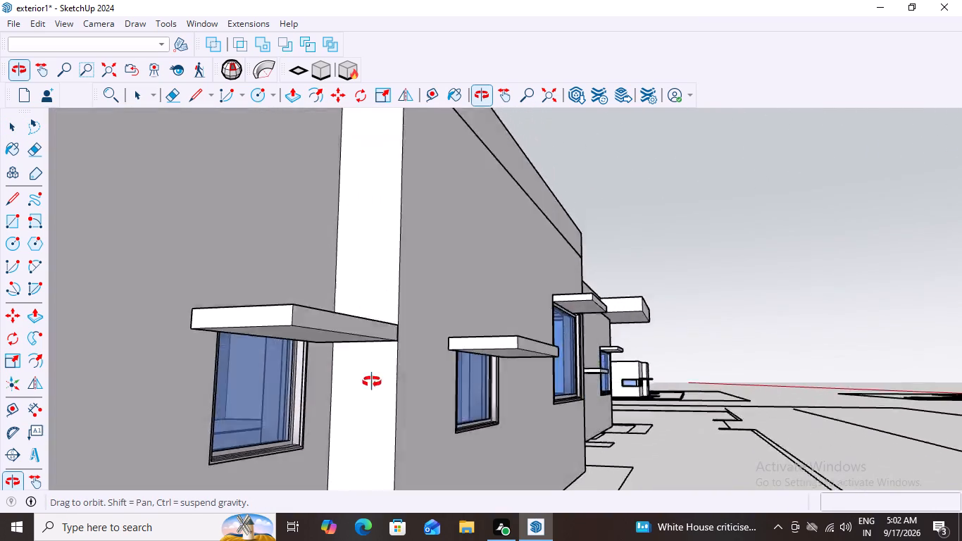
middle_drag(372, 382, 212, 299)
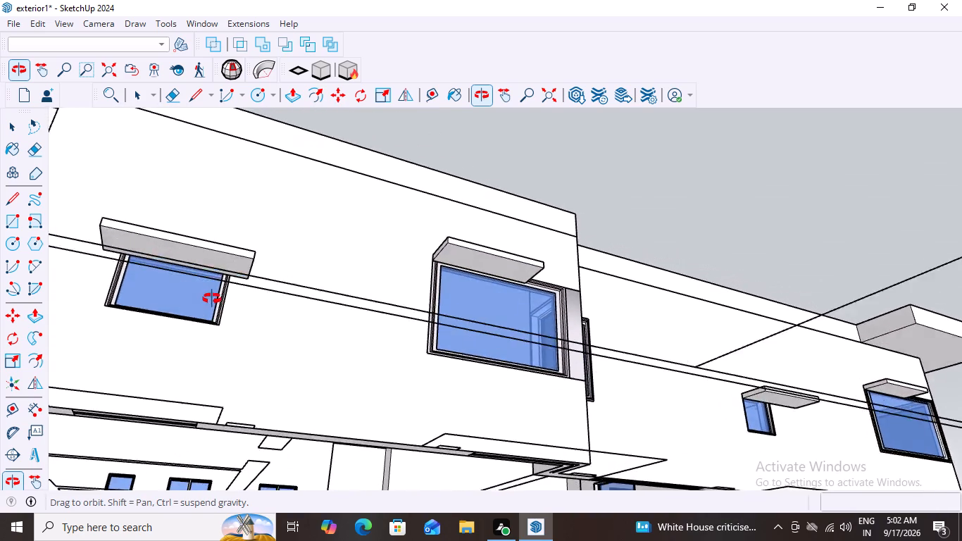
middle_drag(212, 299, 230, 411)
scroll(229, 413, down, 14)
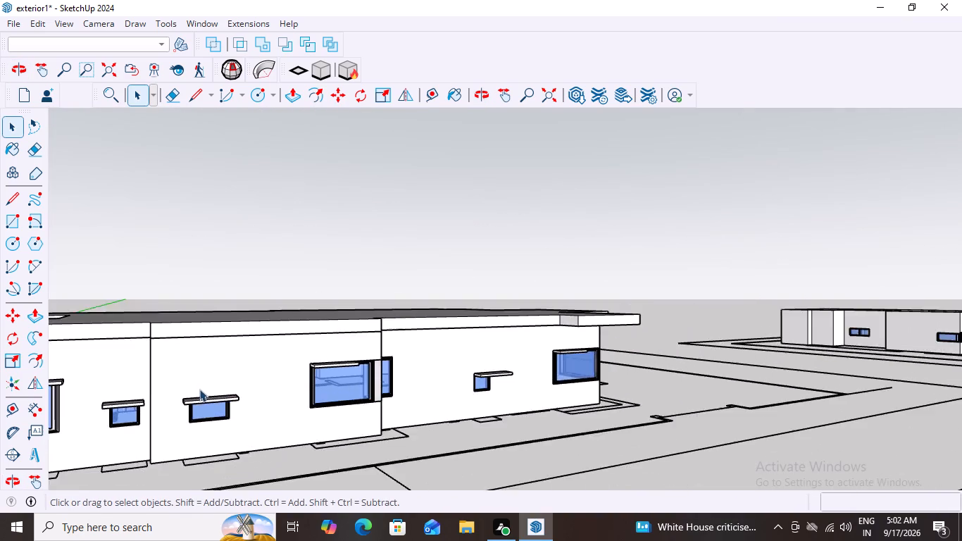
scroll(199, 389, down, 9)
middle_drag(199, 391, 199, 401)
middle_drag(262, 445, 210, 446)
scroll(198, 424, up, 5)
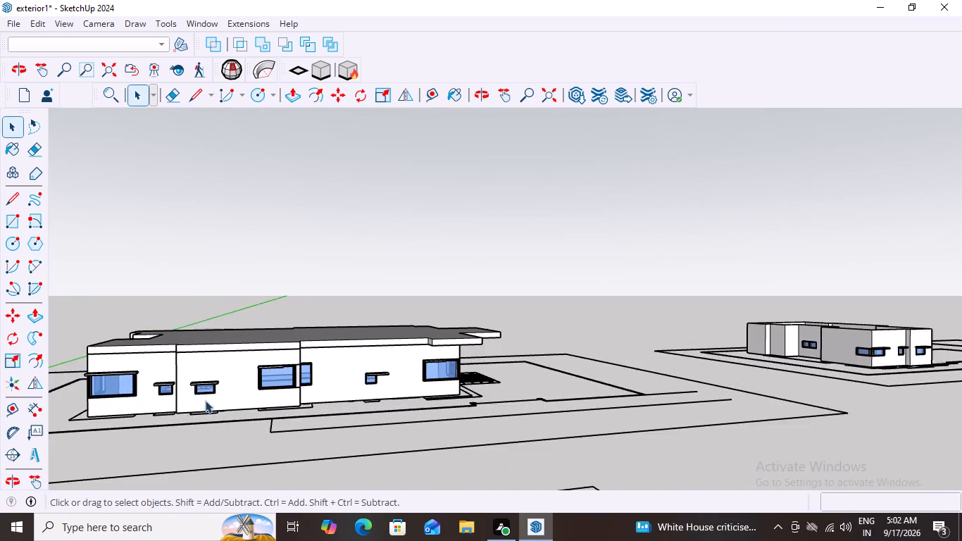
scroll(205, 400, up, 19)
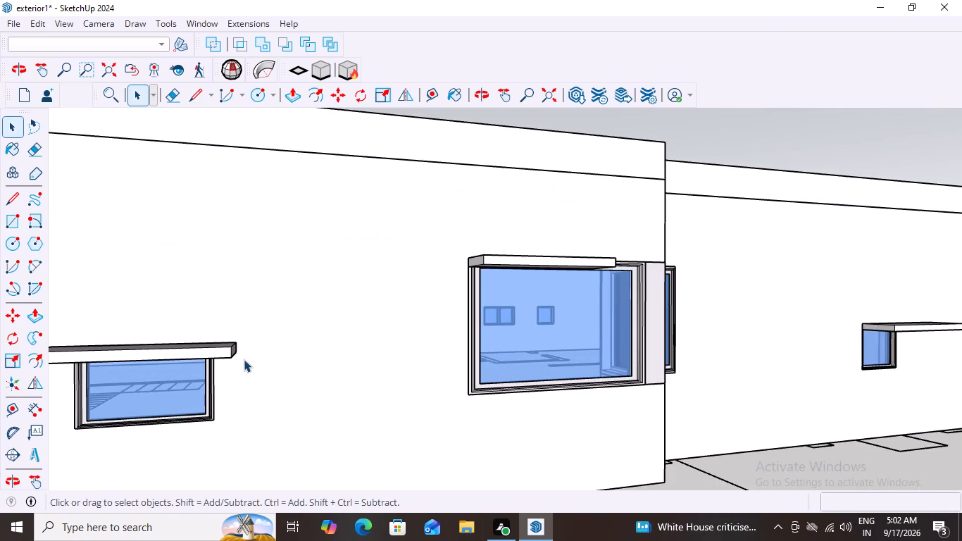
middle_drag(244, 359, 145, 272)
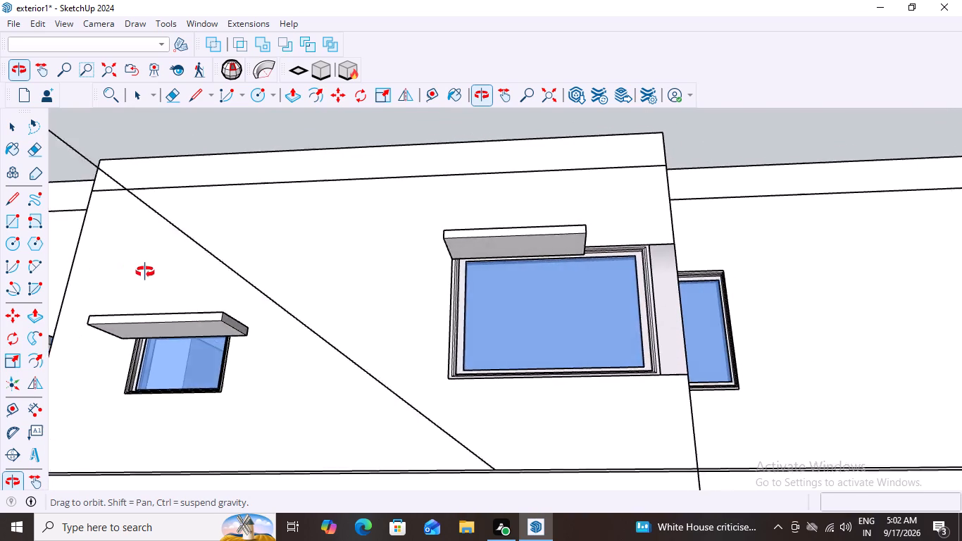
middle_drag(145, 272, 283, 292)
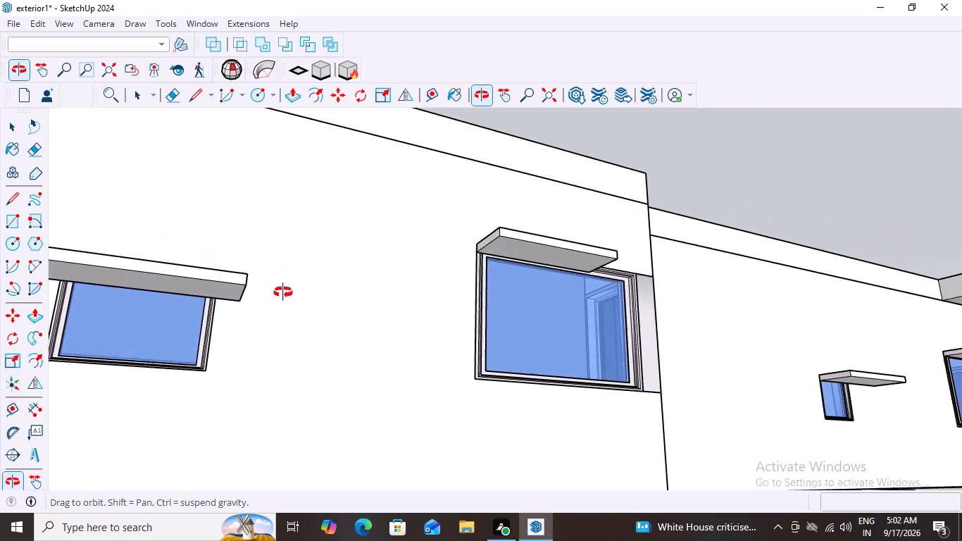
middle_drag(283, 292, 287, 413)
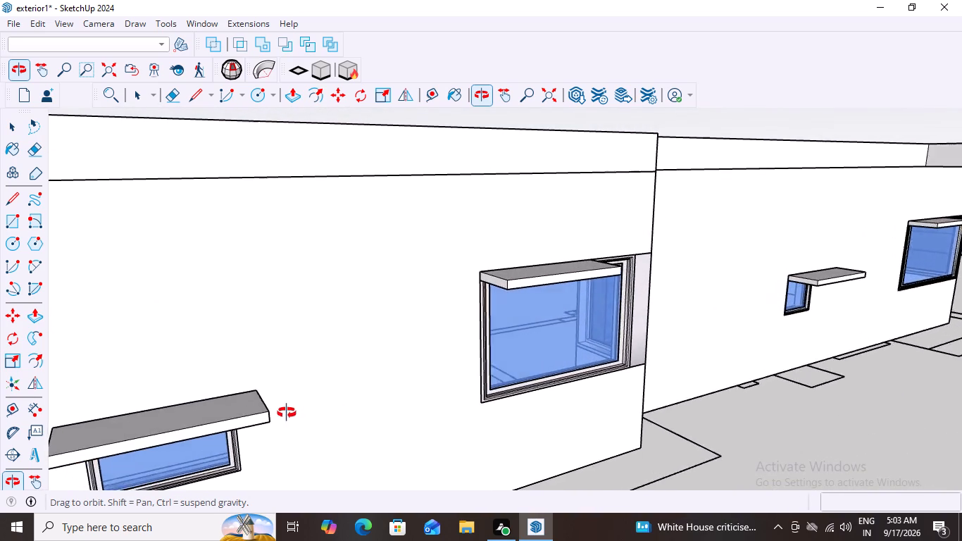
middle_drag(287, 413, 86, 407)
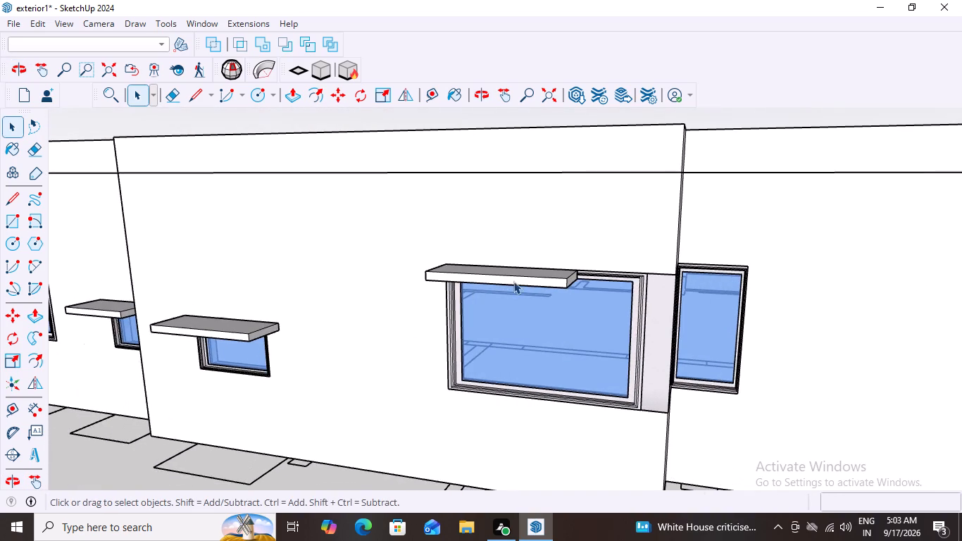
middle_drag(658, 280, 599, 299)
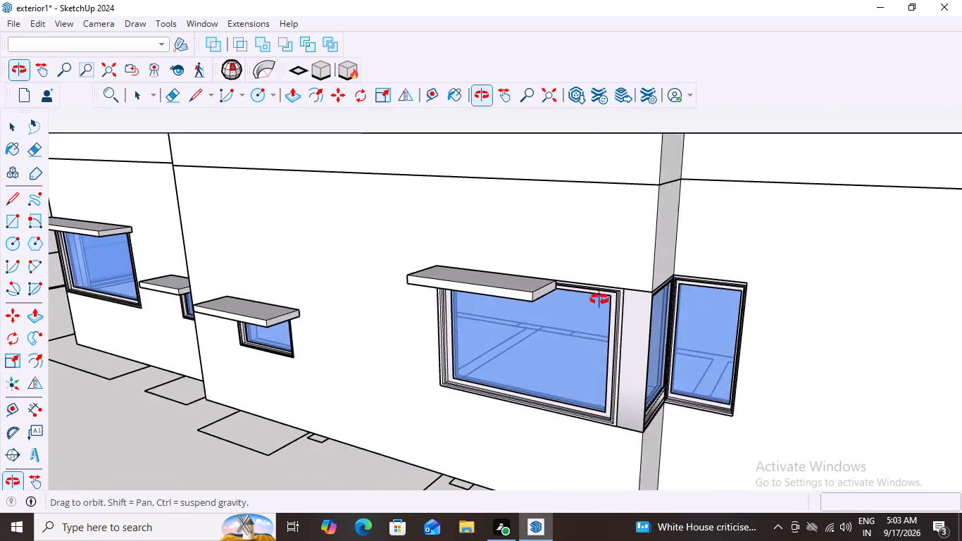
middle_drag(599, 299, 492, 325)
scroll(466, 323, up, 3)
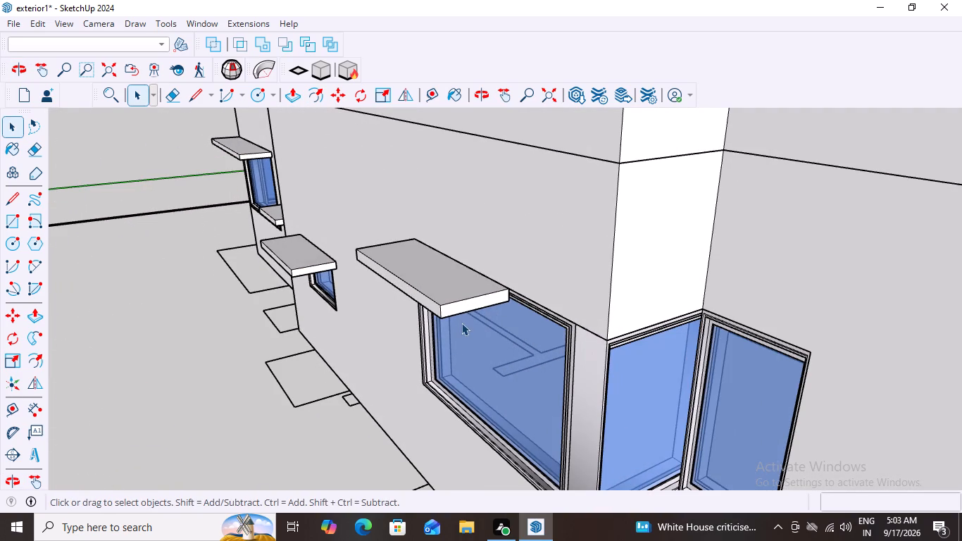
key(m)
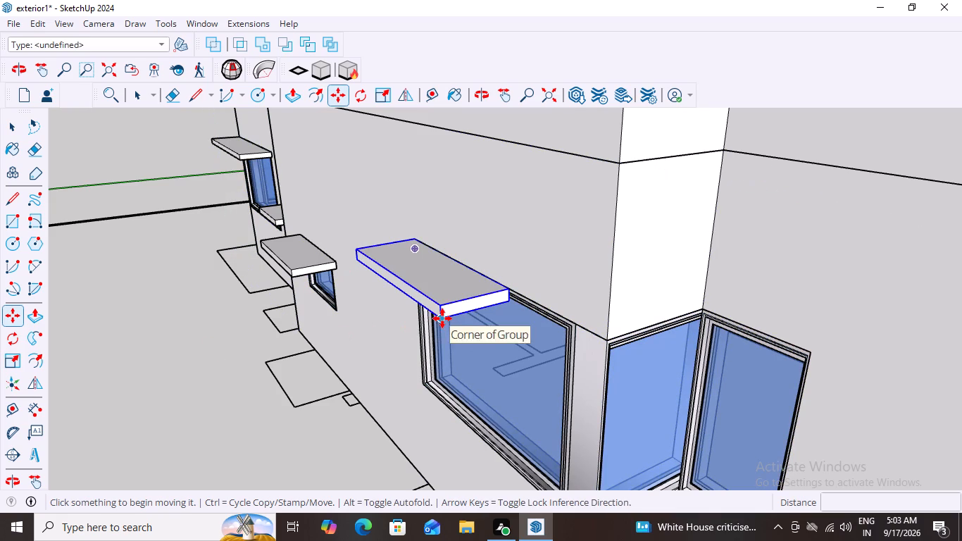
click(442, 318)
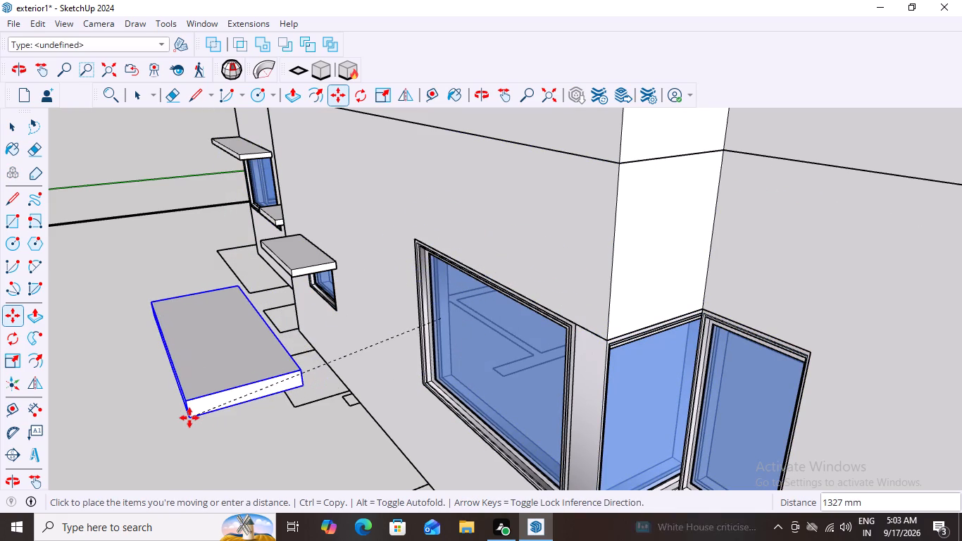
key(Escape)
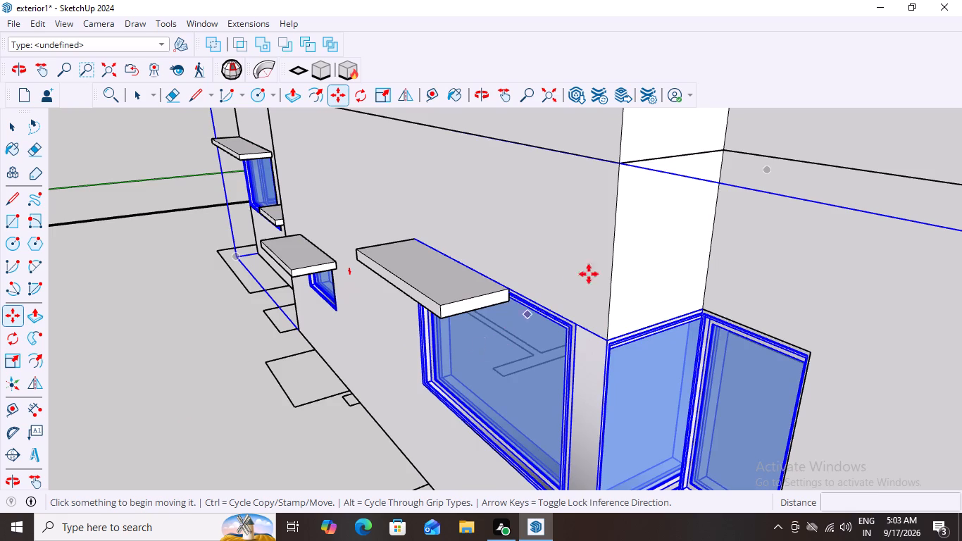
Move the large window's slab about 602 mm along the wall, snapping its lower rear corner to the window frame's top corner nearest the wall corner.
scroll(570, 266, up, 4)
scroll(511, 318, up, 3)
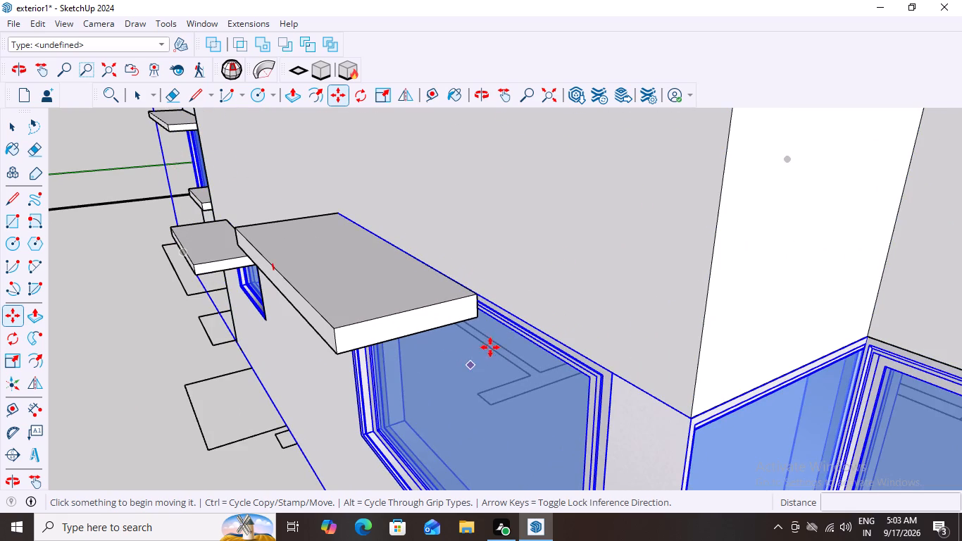
key(space)
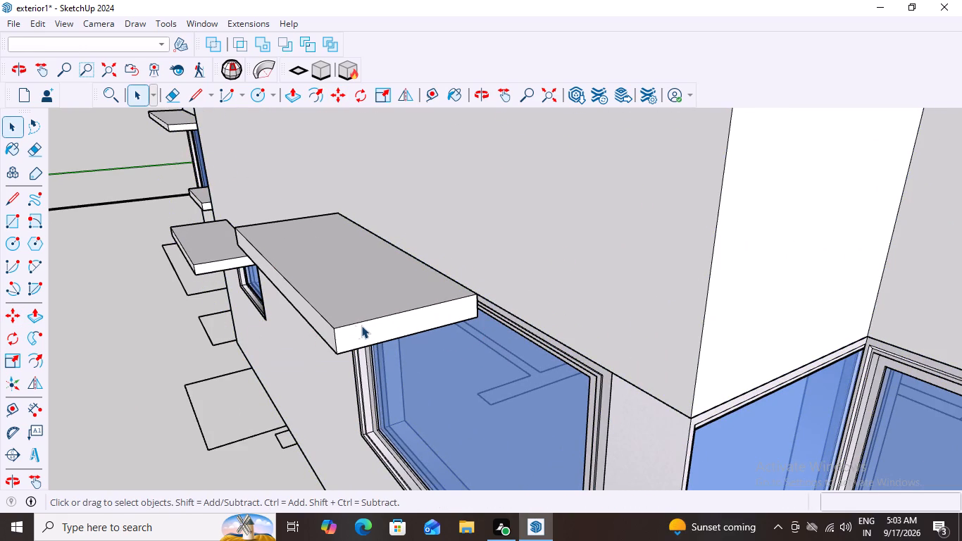
click(364, 325)
key(m)
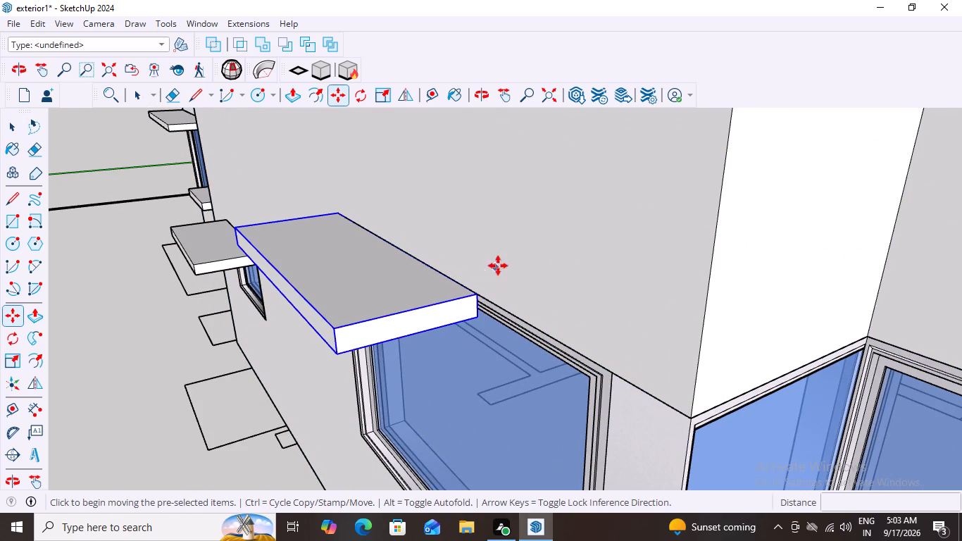
click(477, 318)
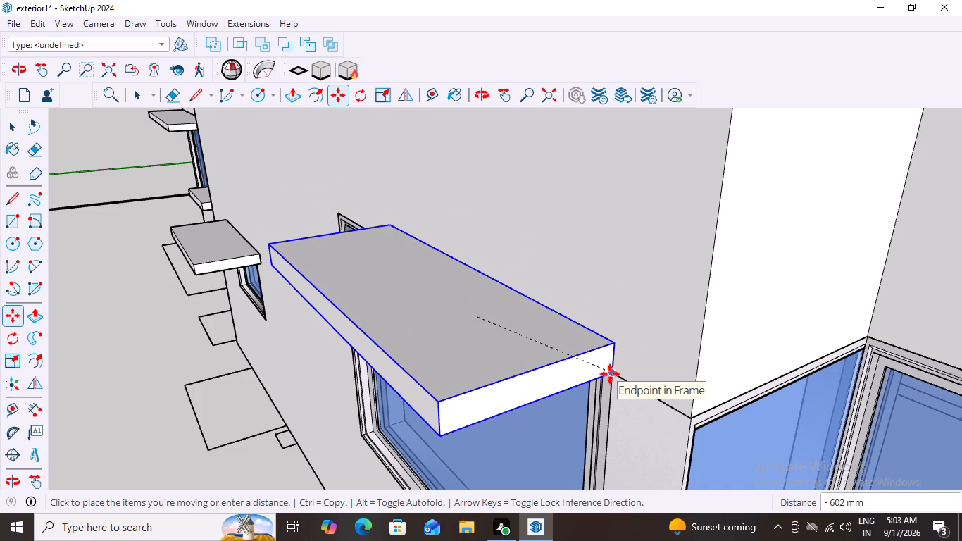
click(613, 373)
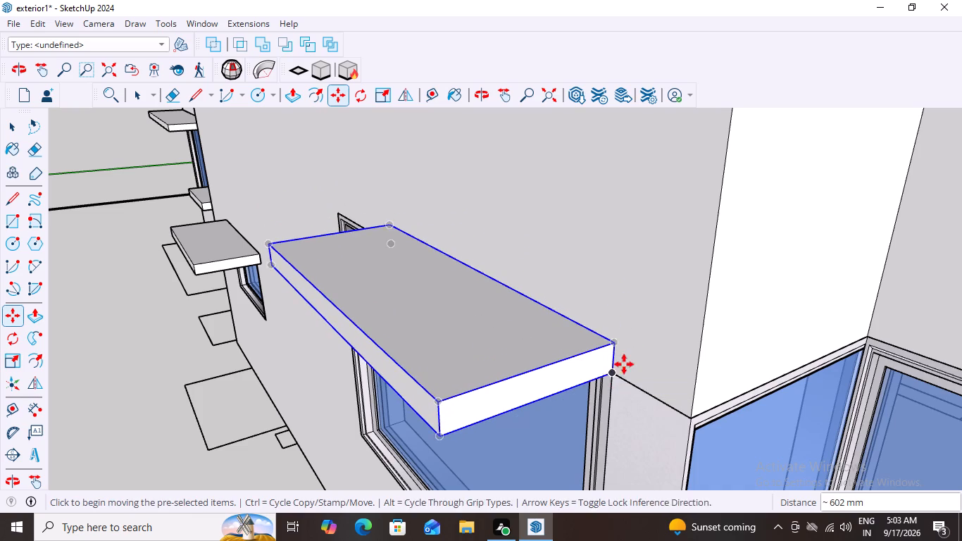
Examine the large window's slab from below and along the facade, comparing its position with the other window slabs.
scroll(624, 364, down, 8)
middle_drag(667, 378, 961, 218)
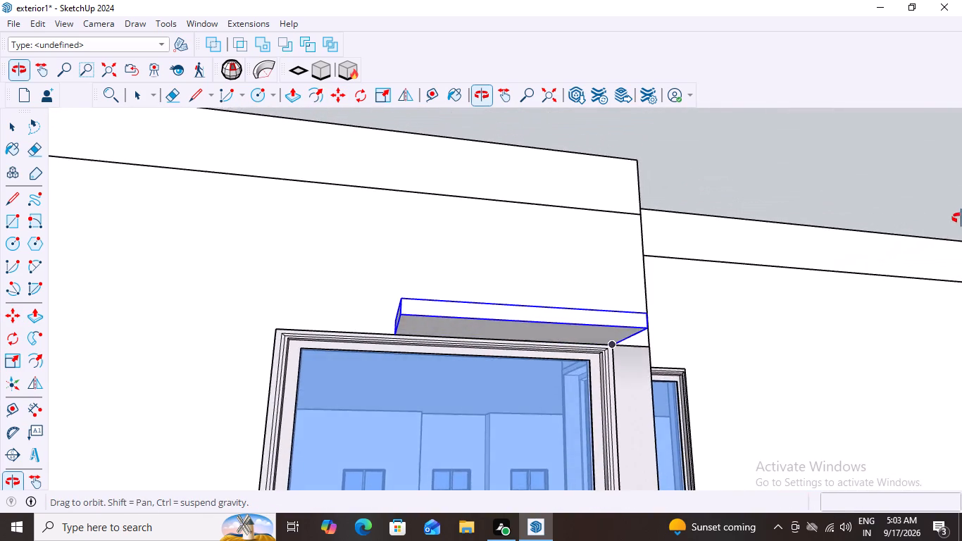
middle_drag(961, 218, 834, 357)
scroll(832, 354, down, 10)
middle_drag(621, 409, 663, 402)
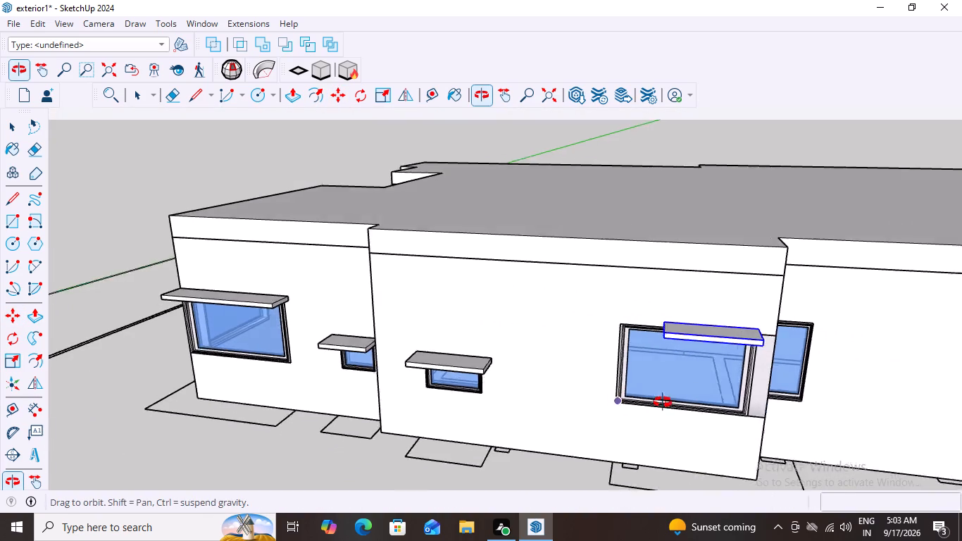
middle_drag(663, 402, 844, 378)
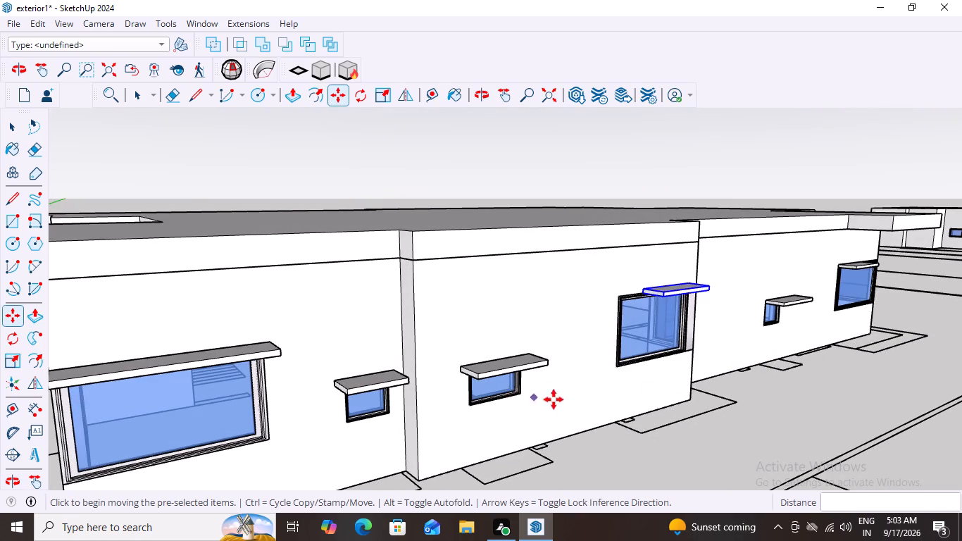
scroll(635, 396, up, 2)
scroll(744, 335, up, 4)
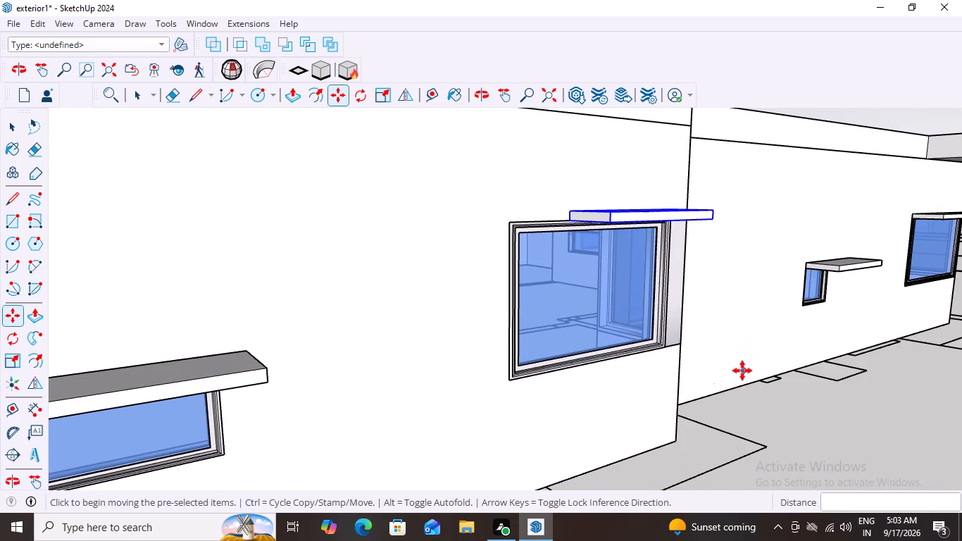
scroll(443, 387, down, 5)
scroll(356, 399, up, 2)
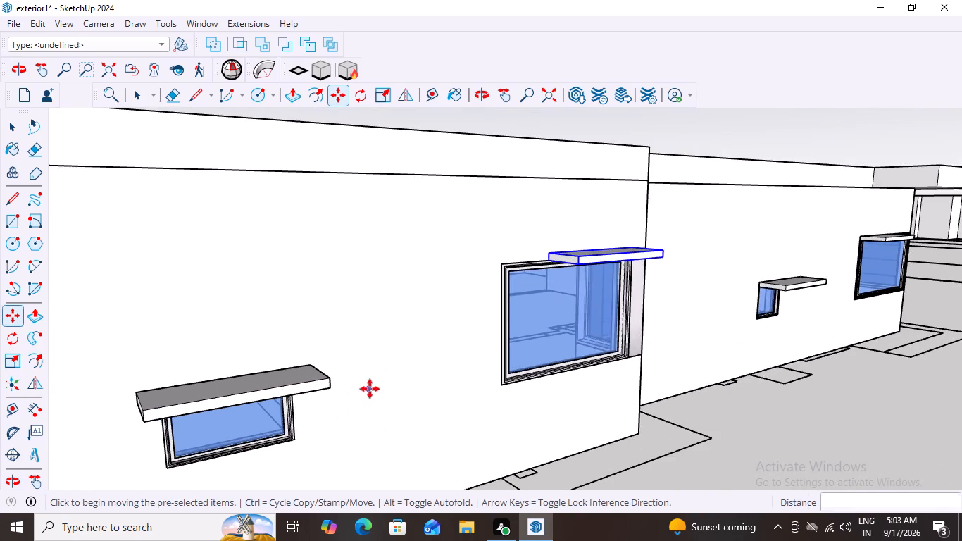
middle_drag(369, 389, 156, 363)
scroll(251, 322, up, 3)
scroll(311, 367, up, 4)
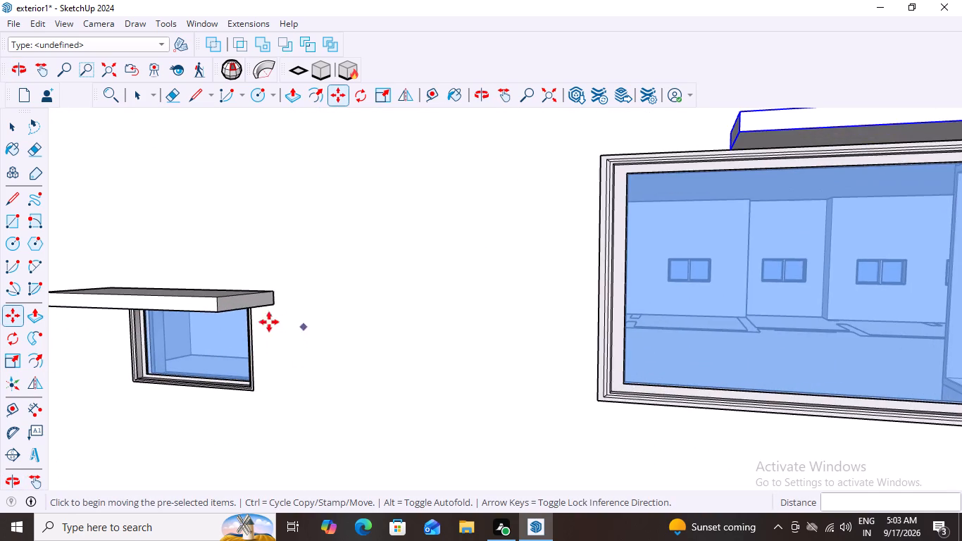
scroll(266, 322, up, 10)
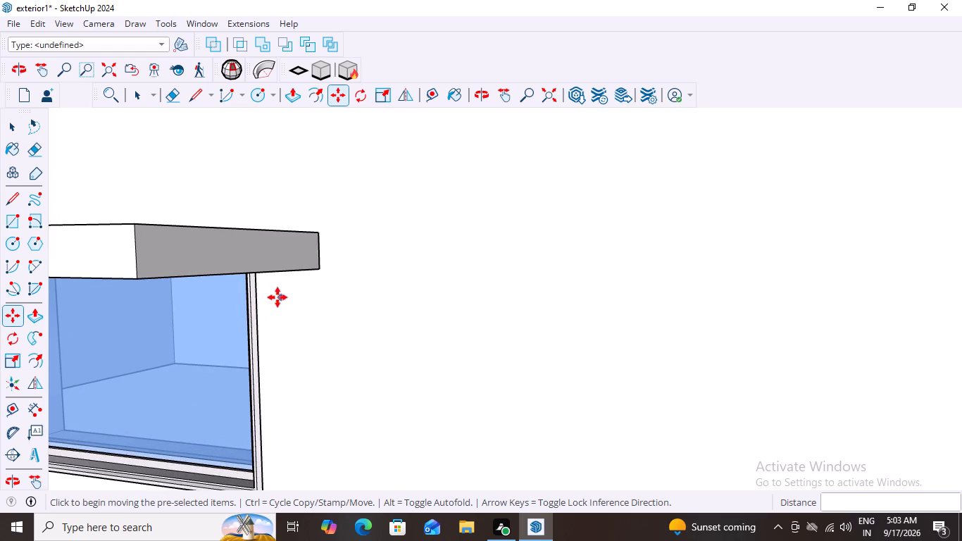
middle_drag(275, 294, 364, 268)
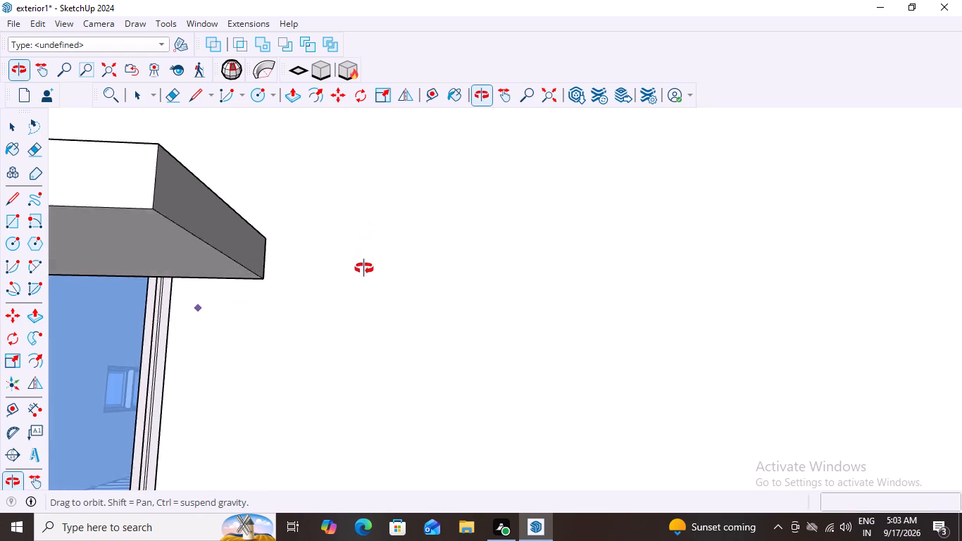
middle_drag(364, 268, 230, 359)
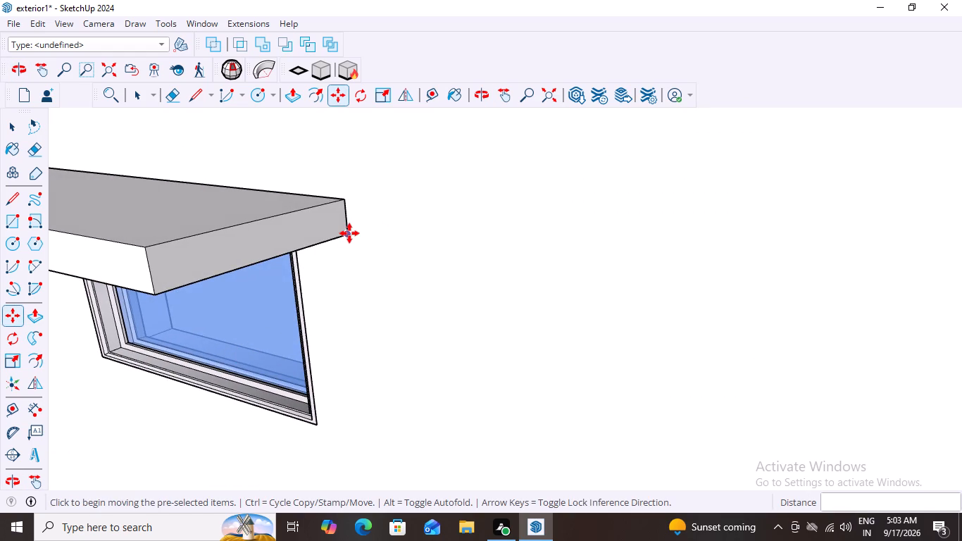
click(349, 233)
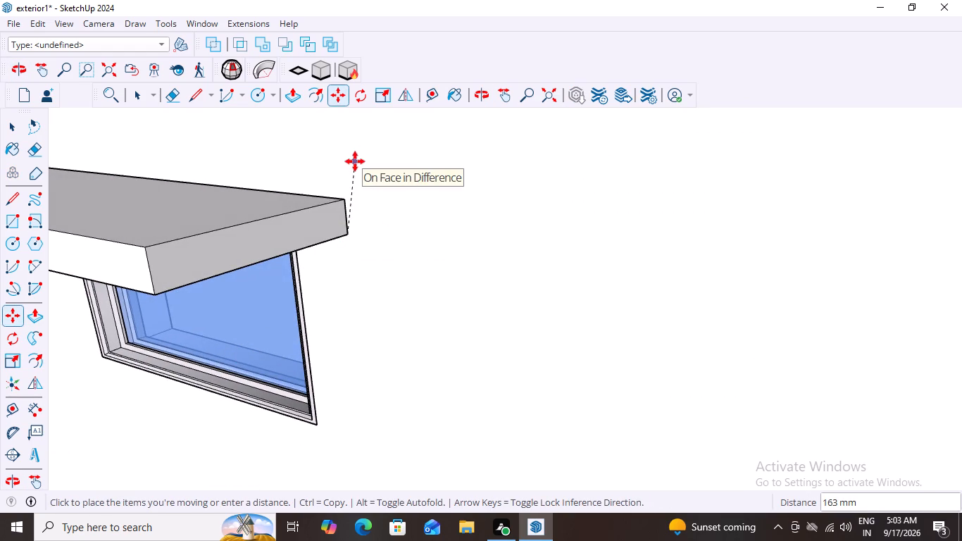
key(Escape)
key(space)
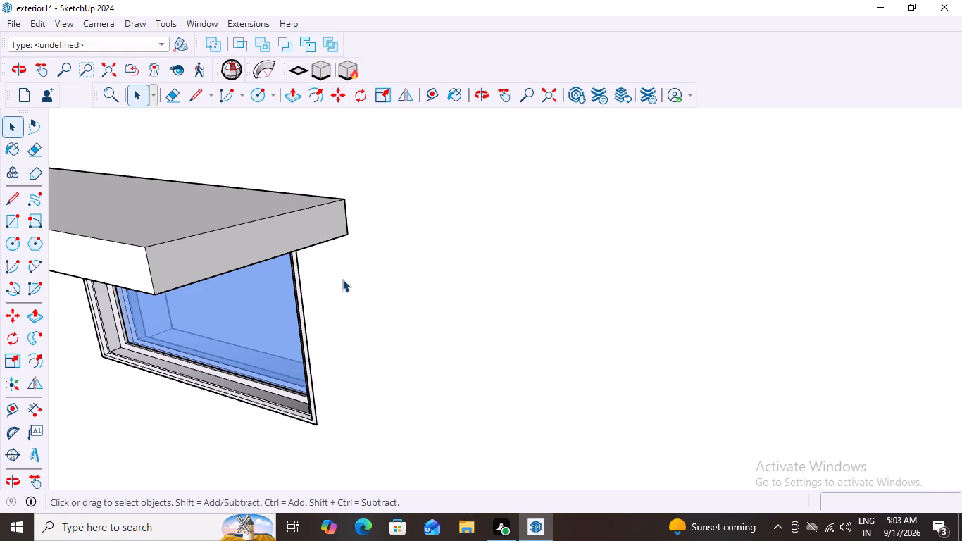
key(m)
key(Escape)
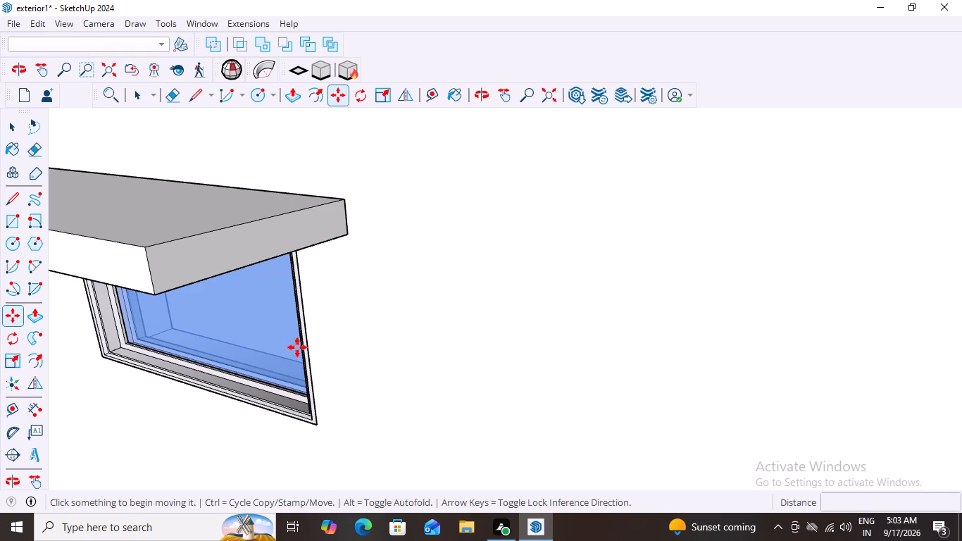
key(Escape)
Move the slab over the projecting section's small window straight up about 118 mm along the wall.
scroll(229, 409, down, 11)
key(space)
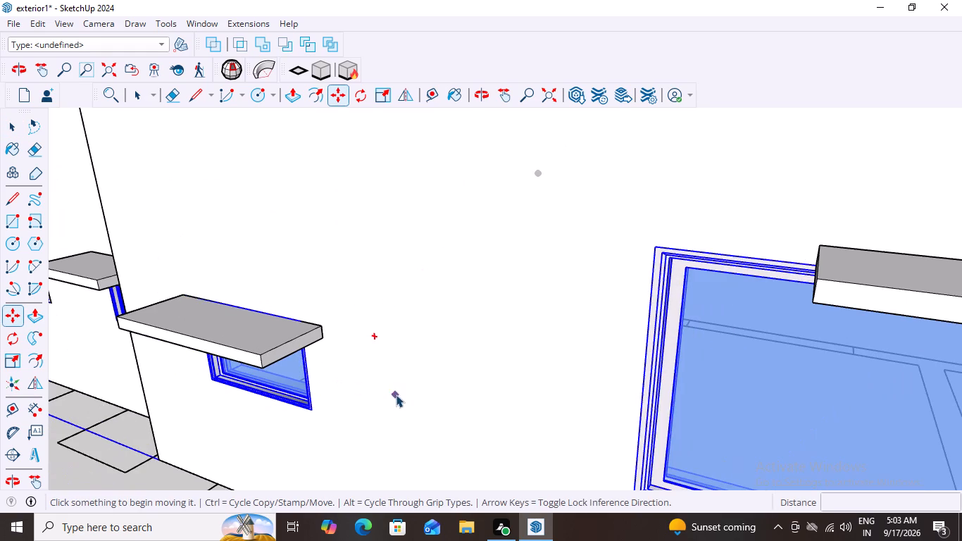
key(space)
click(289, 341)
scroll(318, 375, up, 6)
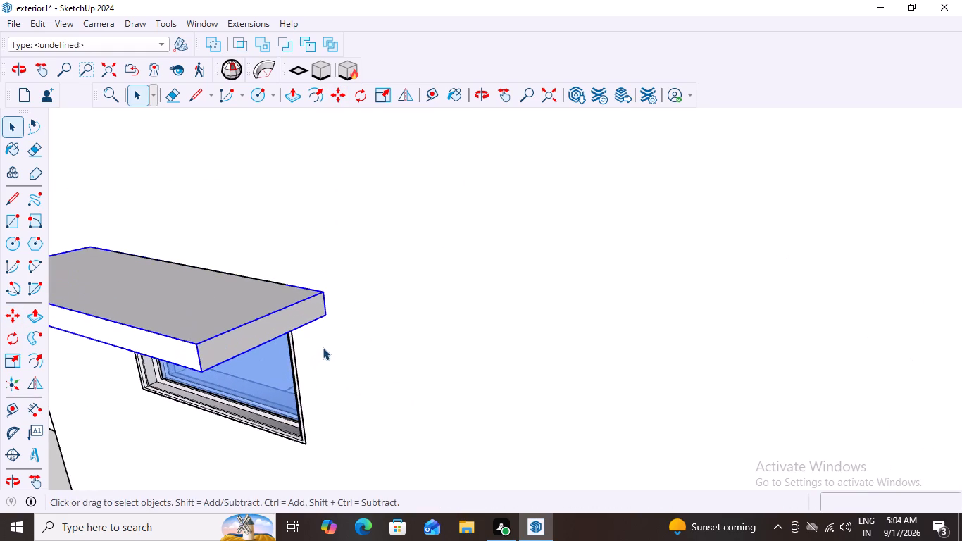
key(m)
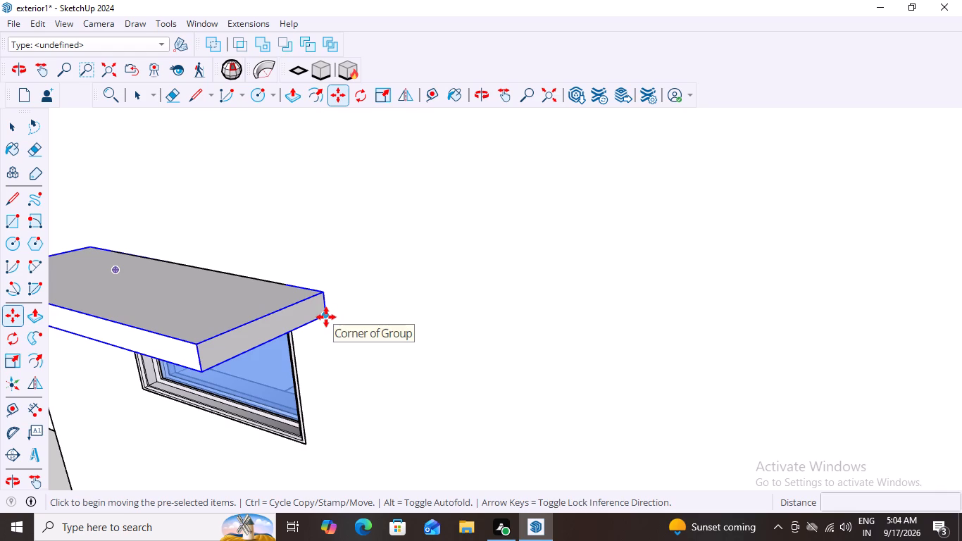
click(327, 317)
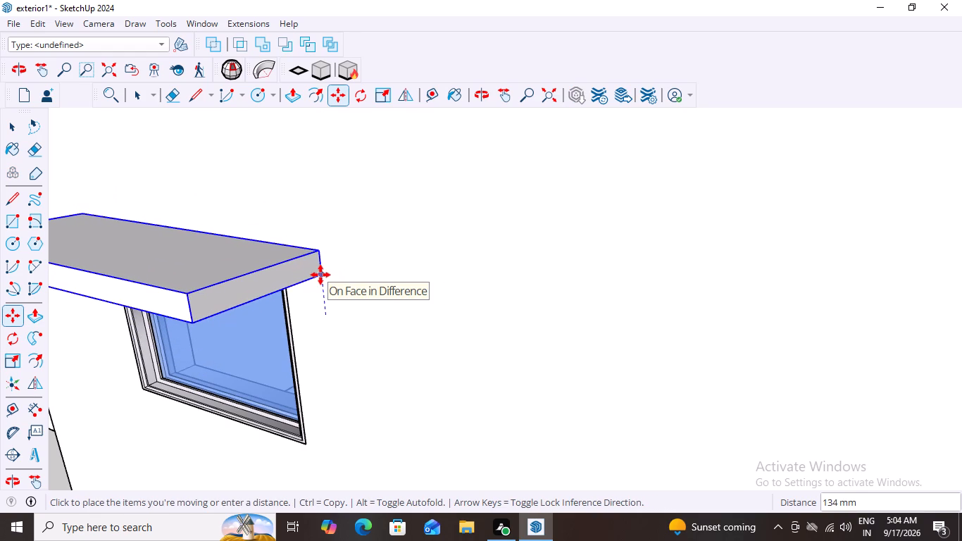
scroll(320, 275, up, 2)
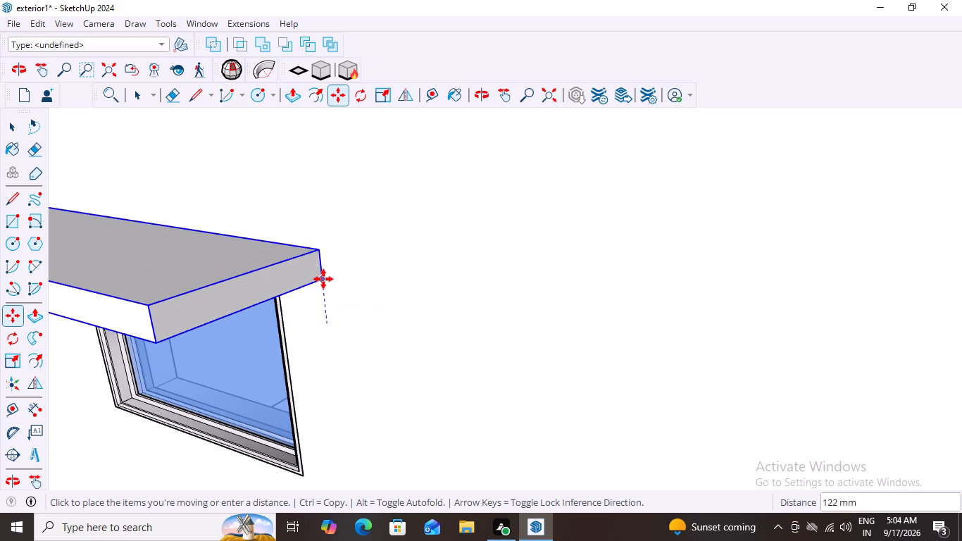
click(324, 280)
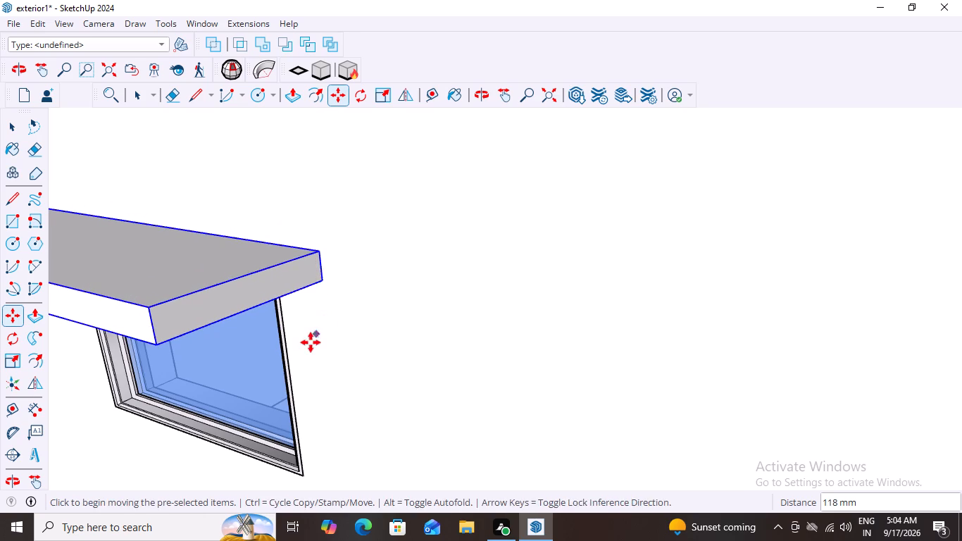
Lower the small window's slab about 41 mm so its bottom rear edge meets the top of the window frame.
middle_drag(316, 339, 474, 187)
scroll(412, 252, down, 3)
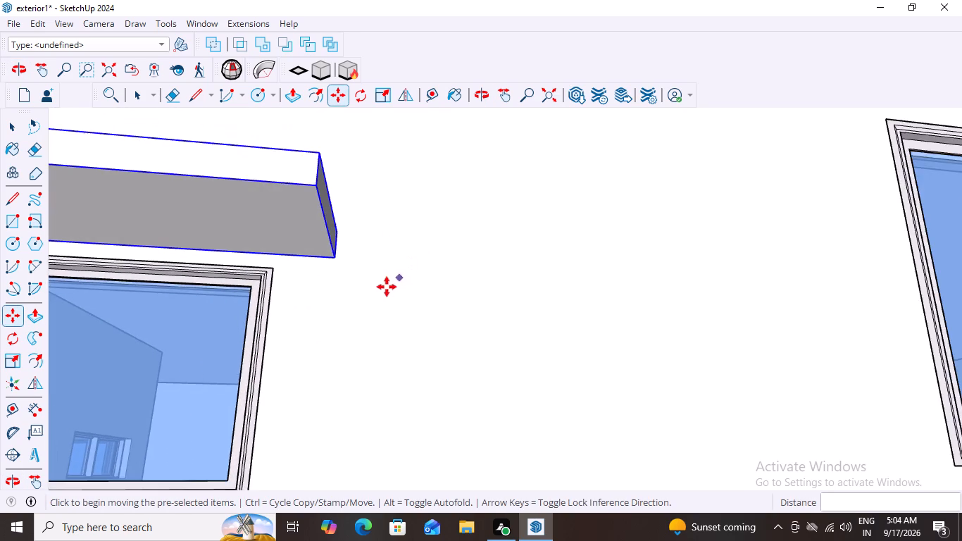
scroll(371, 301, down, 2)
scroll(254, 347, up, 3)
scroll(311, 283, up, 3)
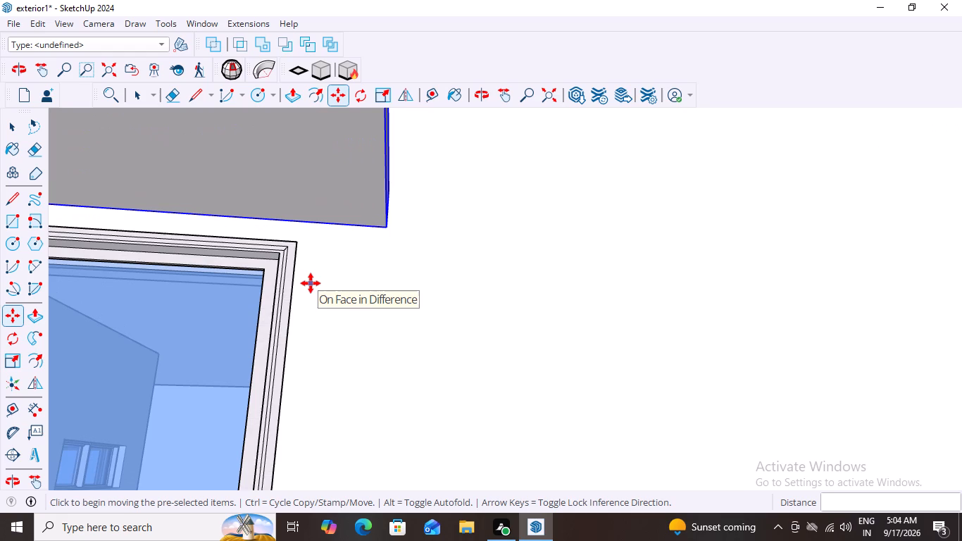
click(301, 221)
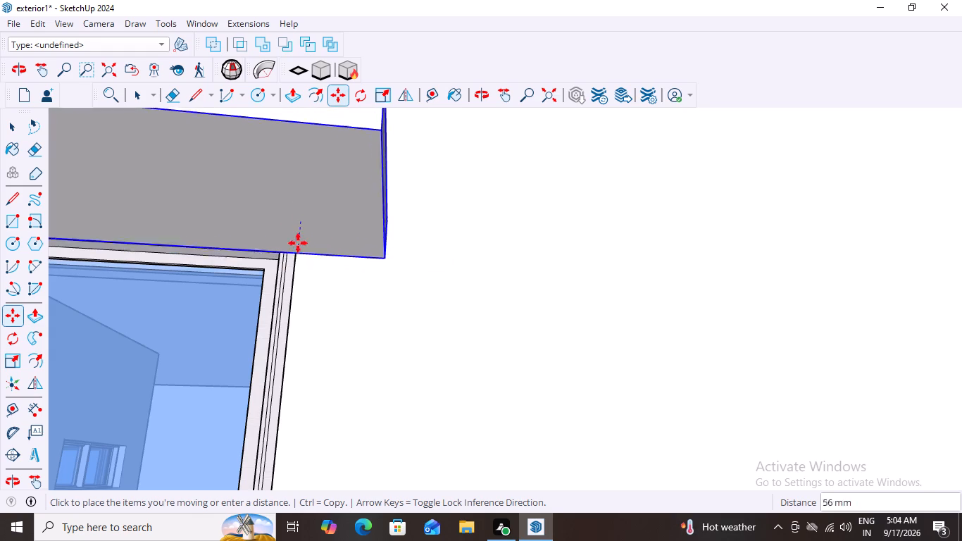
click(296, 240)
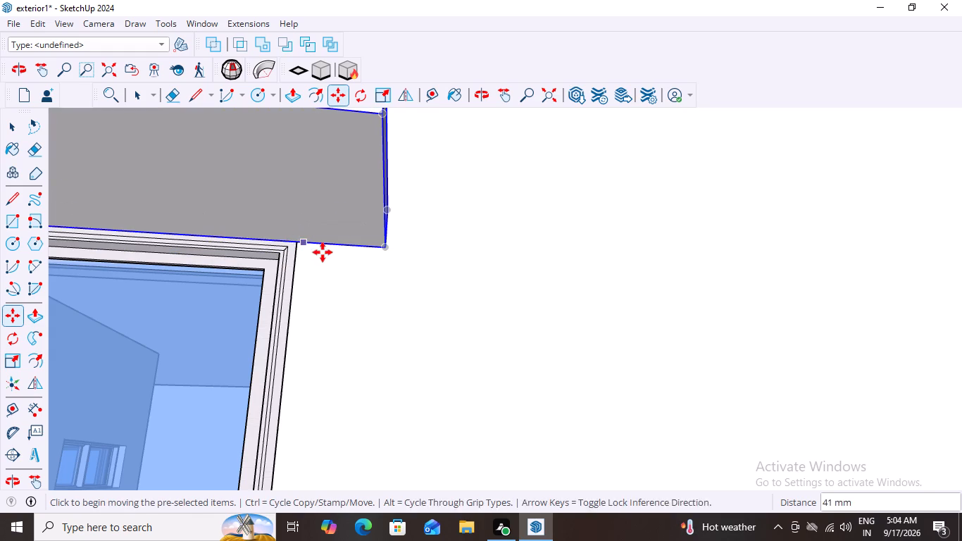
key(space)
Examine the slabs along the whole facade from below and above, comparing their heights and positions over the windows.
scroll(332, 258, down, 15)
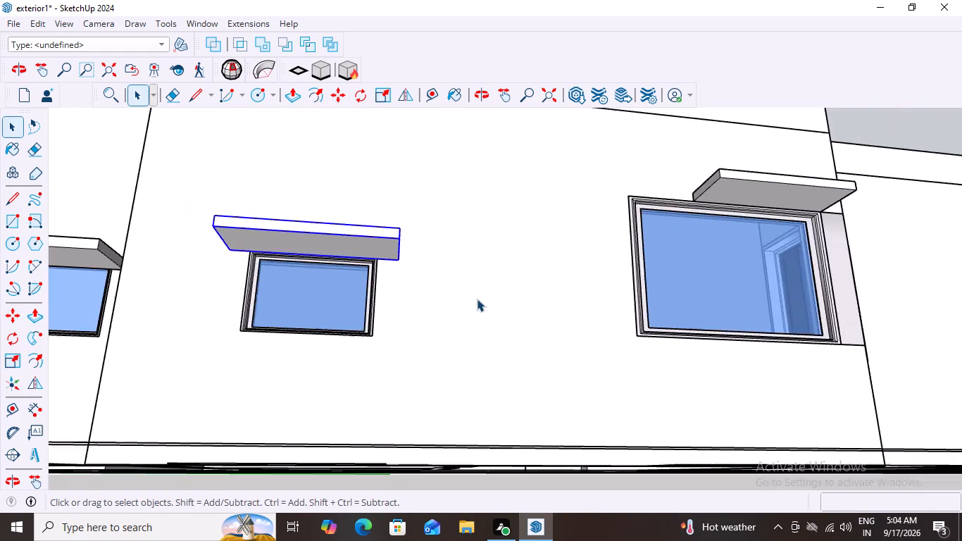
scroll(480, 298, down, 4)
scroll(246, 304, down, 7)
middle_drag(268, 331, 294, 344)
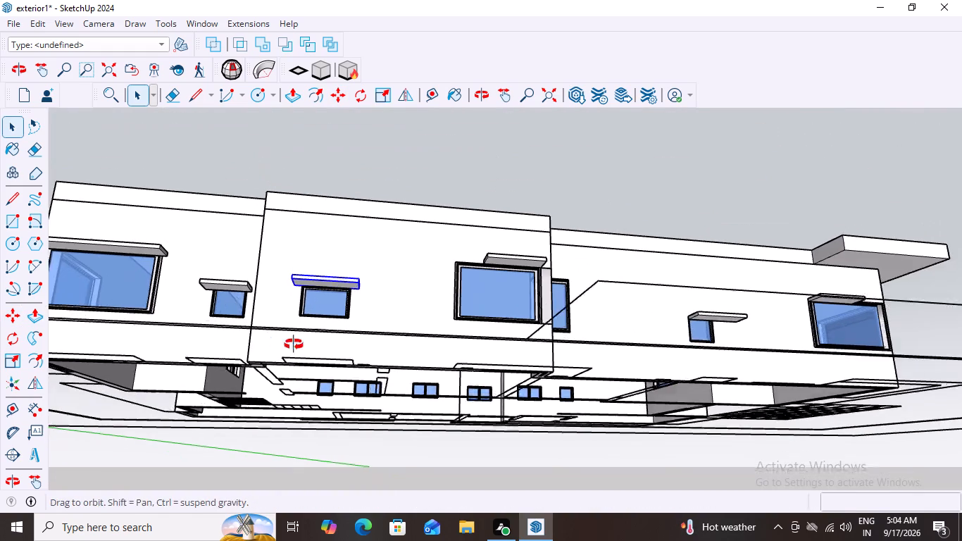
middle_drag(294, 344, 310, 353)
click(337, 114)
middle_drag(416, 242, 409, 347)
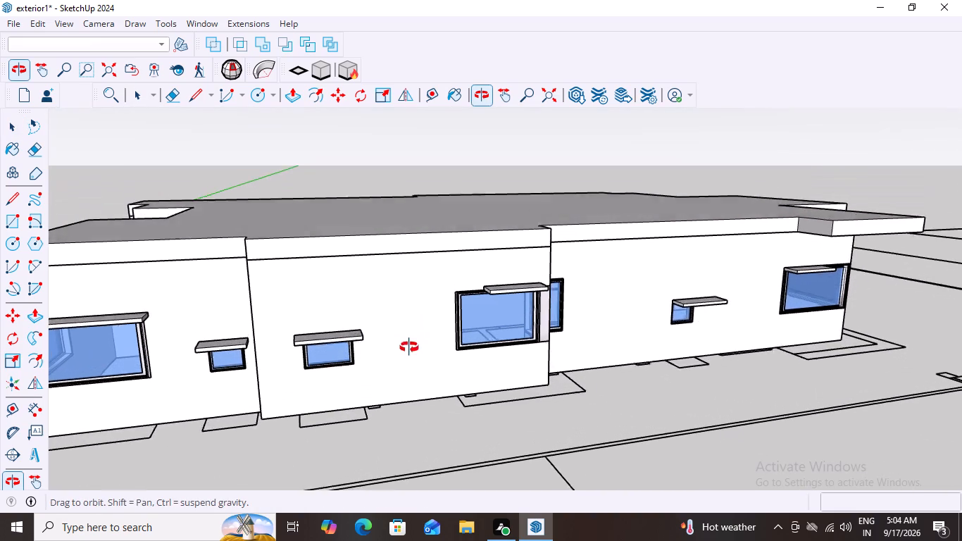
middle_drag(409, 347, 409, 350)
middle_drag(395, 359, 337, 353)
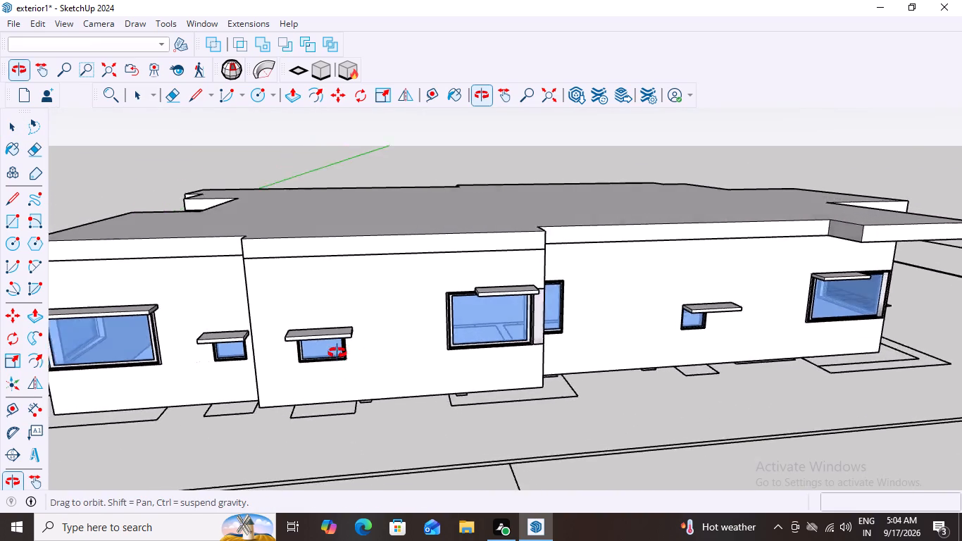
Examine the slabs along the whole facade from below and above, comparing their heights over the windows.
middle_drag(337, 353, 424, 236)
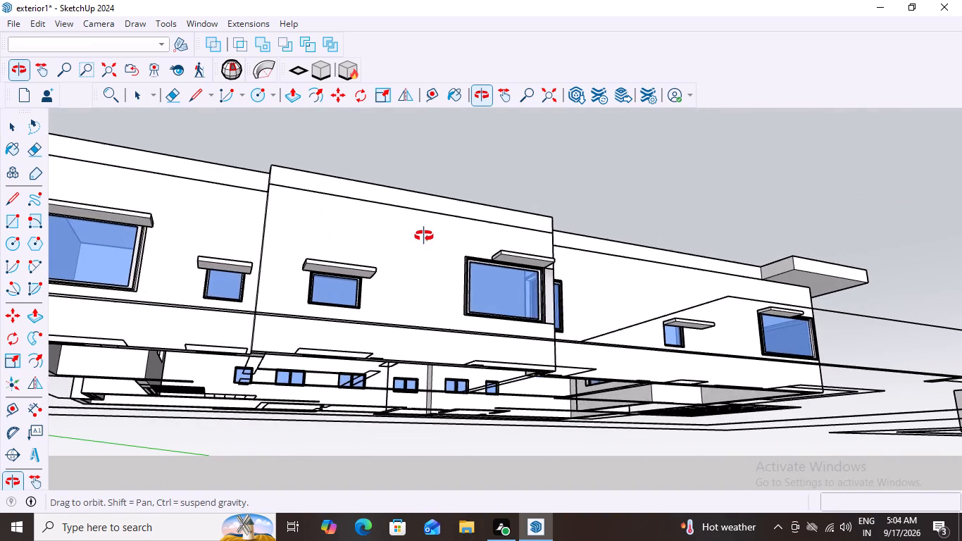
middle_drag(424, 236, 458, 362)
scroll(448, 366, down, 2)
middle_drag(401, 363, 351, 366)
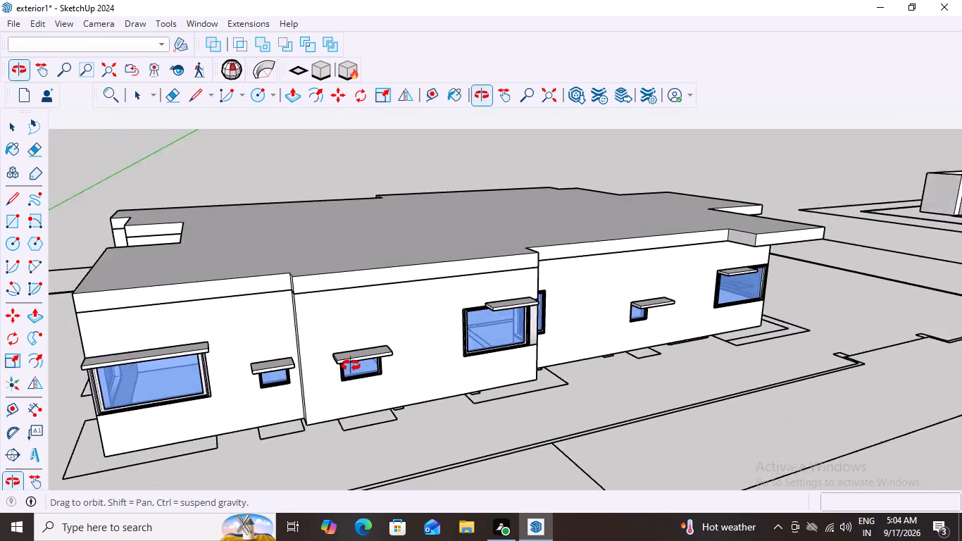
middle_drag(351, 366, 335, 365)
scroll(253, 387, up, 2)
scroll(180, 352, up, 1)
middle_drag(180, 347, 198, 218)
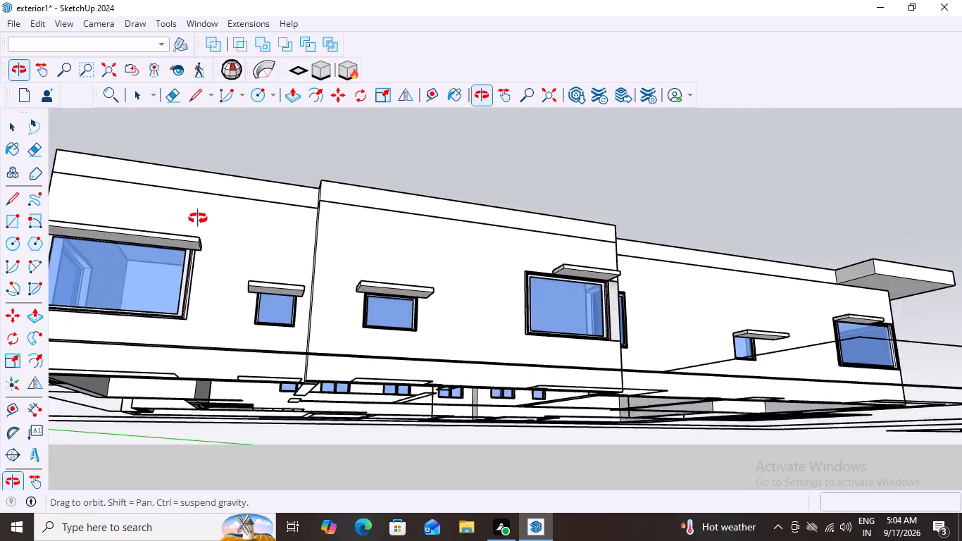
middle_drag(198, 218, 189, 361)
Examine the slabs over the two adjacent small windows up close from below, checking their fit against the window frames.
scroll(299, 383, up, 5)
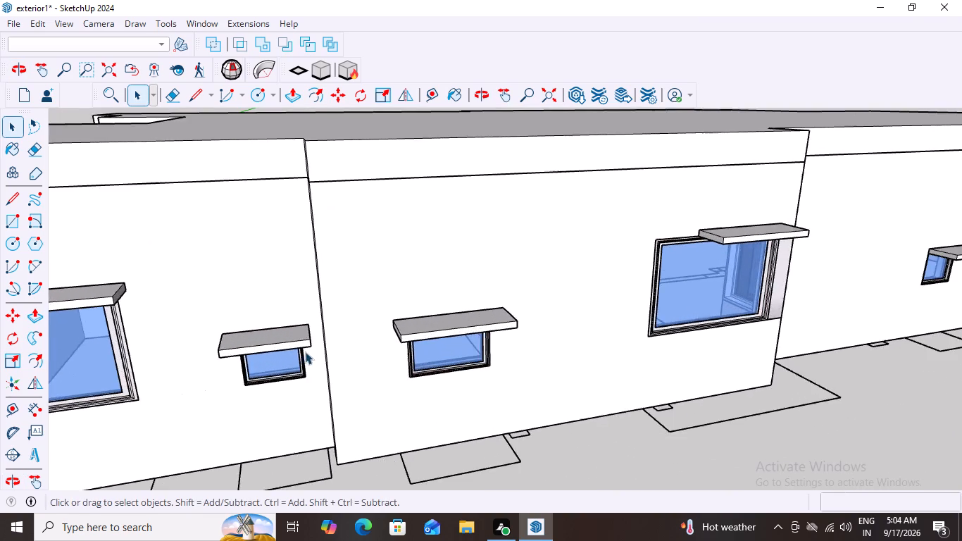
scroll(305, 352, up, 1)
middle_drag(306, 349, 343, 223)
scroll(341, 240, up, 1)
scroll(299, 301, up, 5)
middle_drag(313, 327, 318, 310)
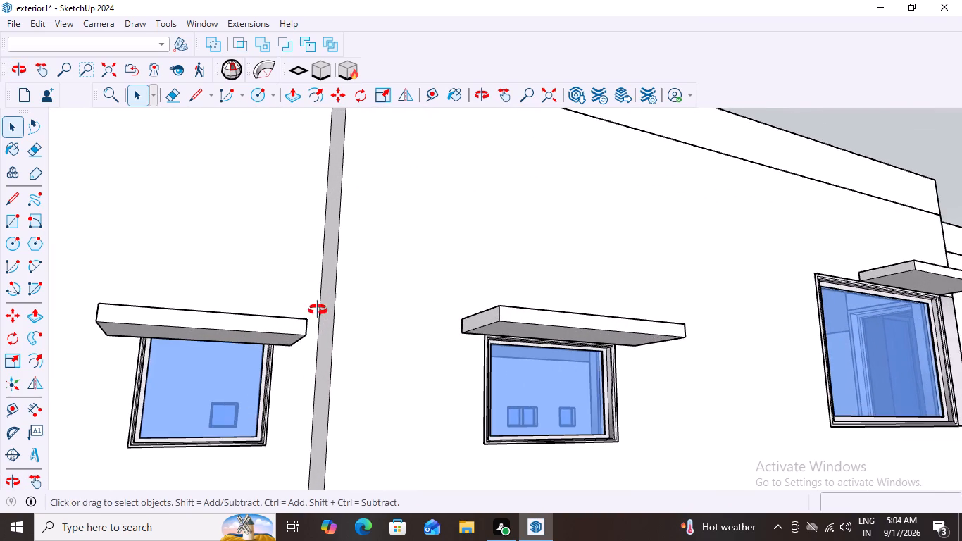
middle_drag(318, 310, 159, 288)
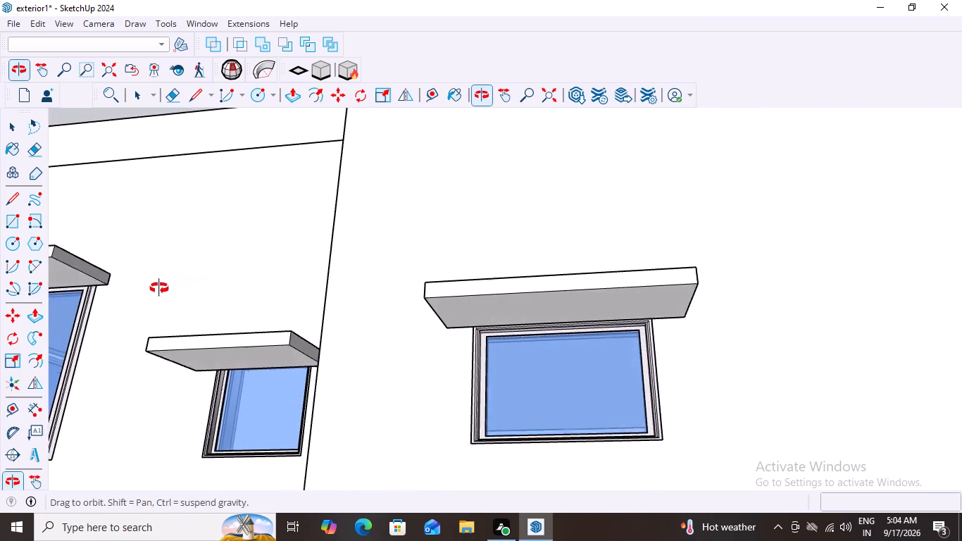
middle_drag(159, 288, 200, 331)
Examine the full facade at eye level and from below, comparing the remaining slabs with their window tops.
scroll(177, 317, down, 19)
middle_drag(432, 335, 467, 404)
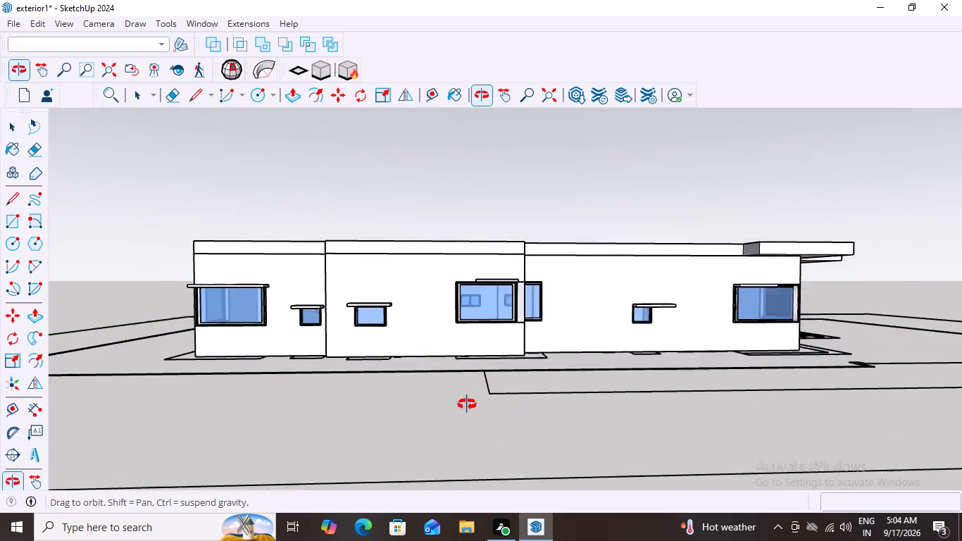
middle_drag(467, 404, 481, 427)
scroll(506, 278, up, 8)
middle_click(511, 259)
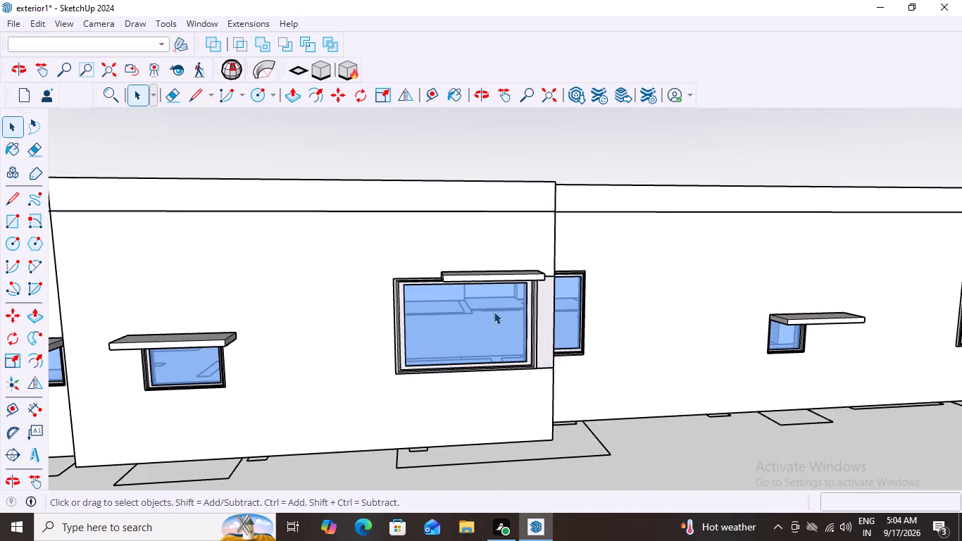
middle_drag(908, 326, 762, 332)
scroll(758, 335, down, 17)
middle_drag(762, 332, 743, 345)
middle_drag(820, 387, 875, 256)
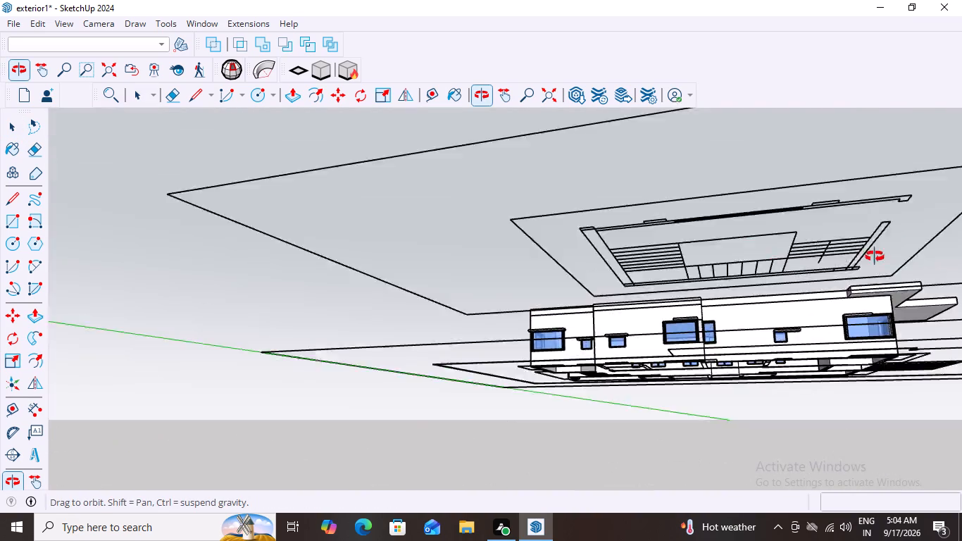
middle_drag(875, 256, 908, 414)
Raise the slab over the recessed wall's small window about 77 mm so its bottom rear corner meets the frame's top corner.
scroll(732, 362, up, 12)
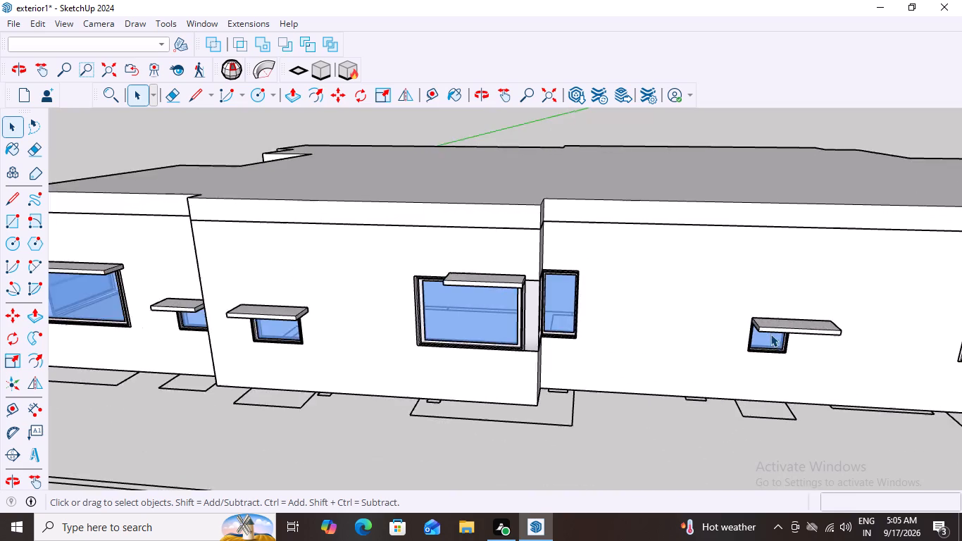
scroll(770, 334, up, 8)
middle_drag(773, 335, 884, 333)
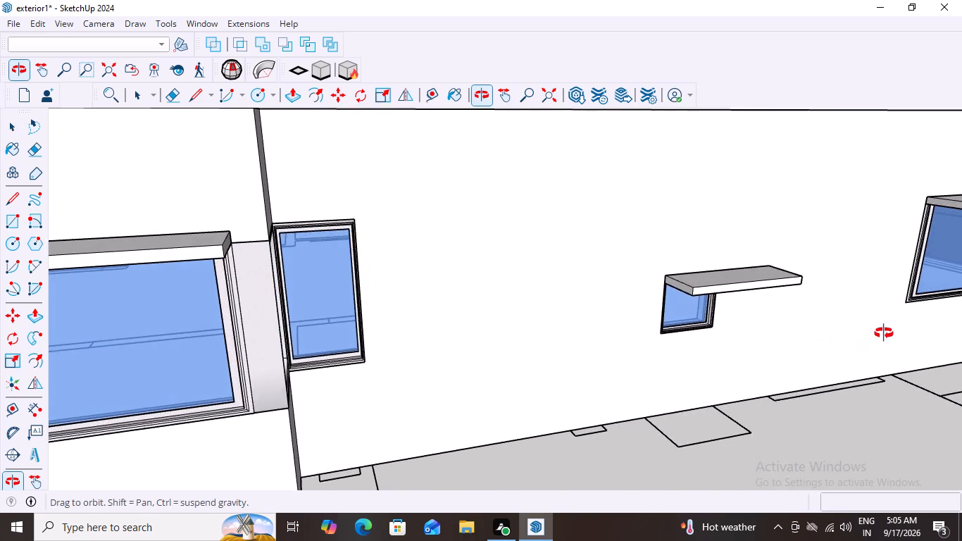
middle_drag(884, 333, 838, 326)
scroll(739, 322, up, 10)
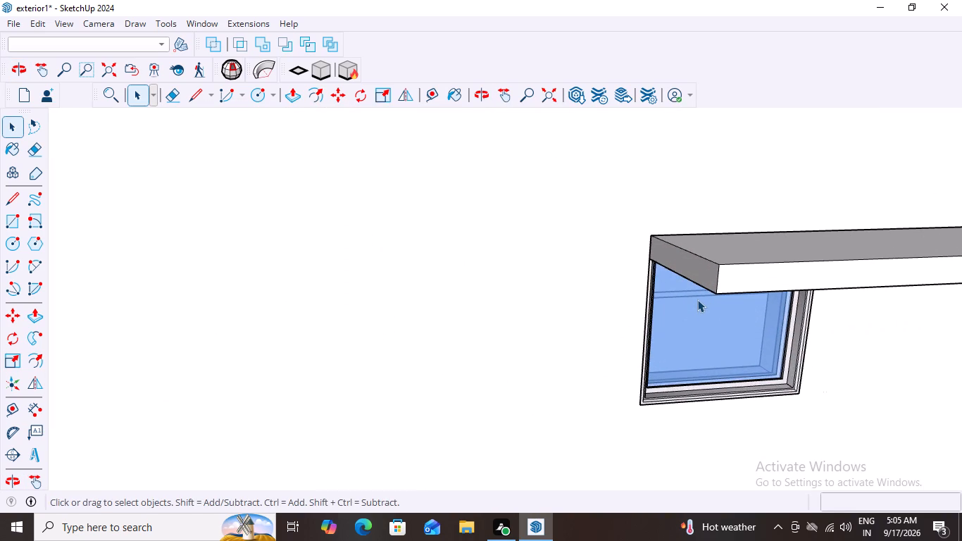
scroll(697, 299, down, 10)
scroll(680, 287, up, 5)
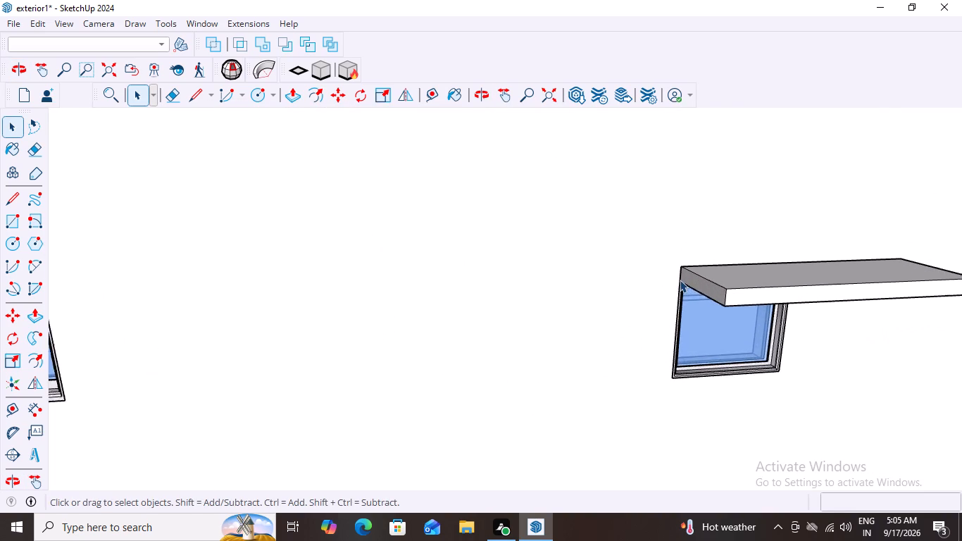
scroll(680, 280, up, 1)
click(701, 283)
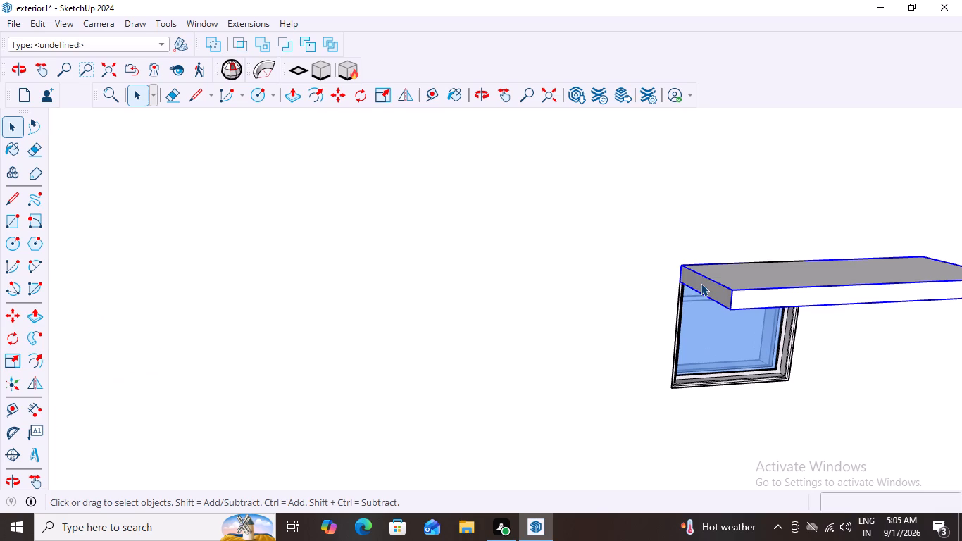
key(m)
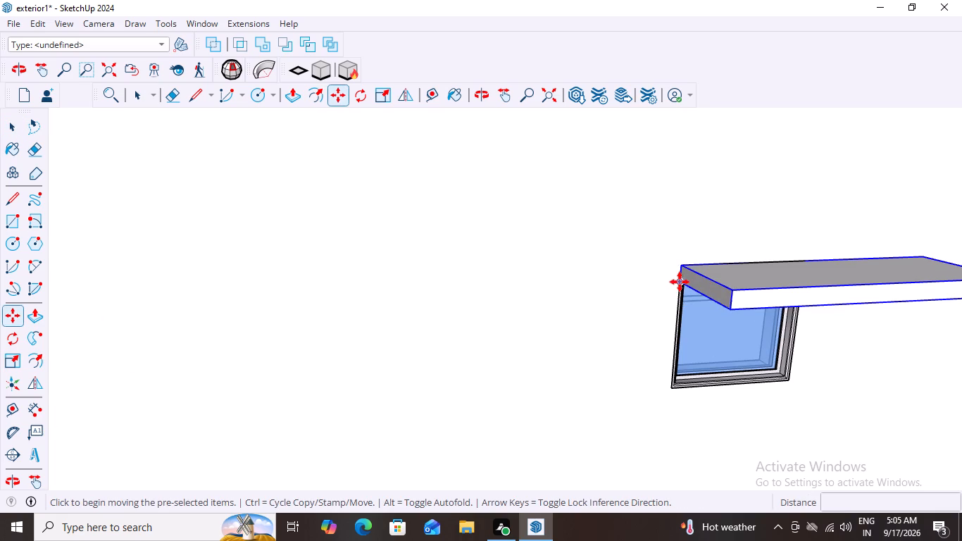
click(681, 281)
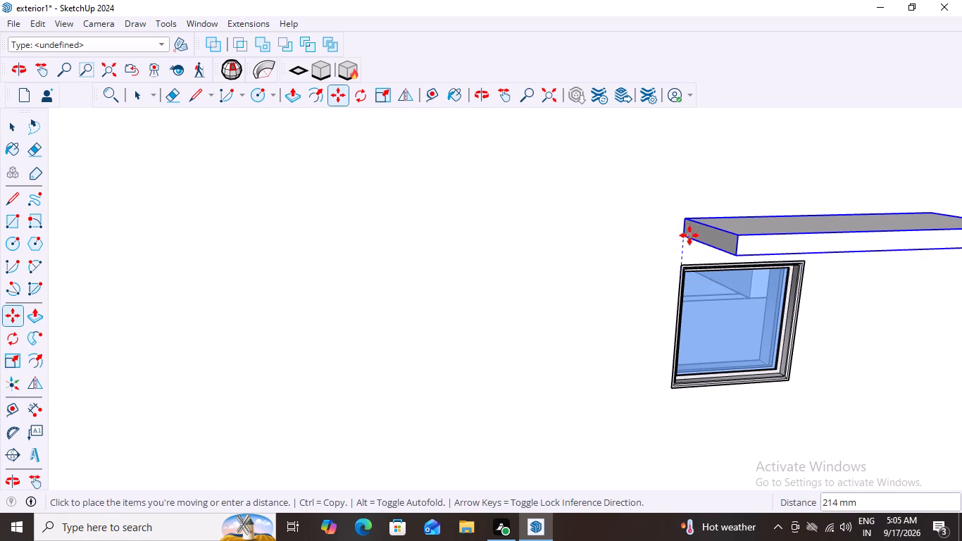
click(685, 265)
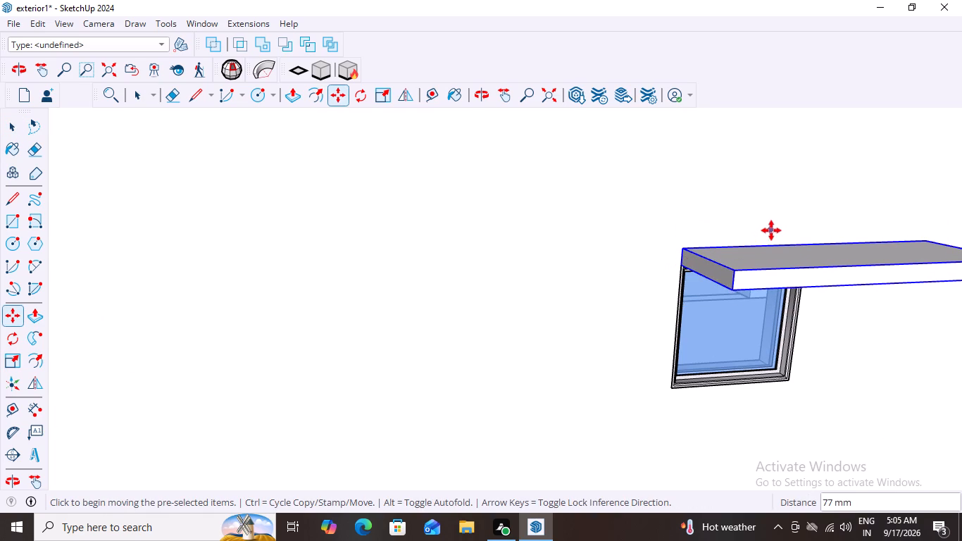
key(space)
click(662, 229)
Raise the slab over the large corner window about 73 mm so its bottom rear corner meets the frame's top corner.
scroll(665, 234, down, 7)
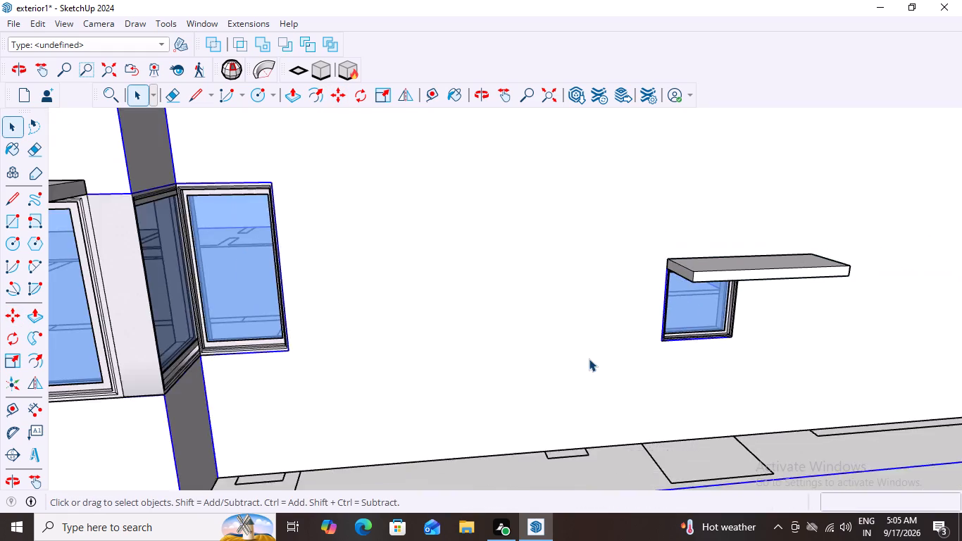
scroll(578, 357, down, 9)
scroll(839, 311, up, 12)
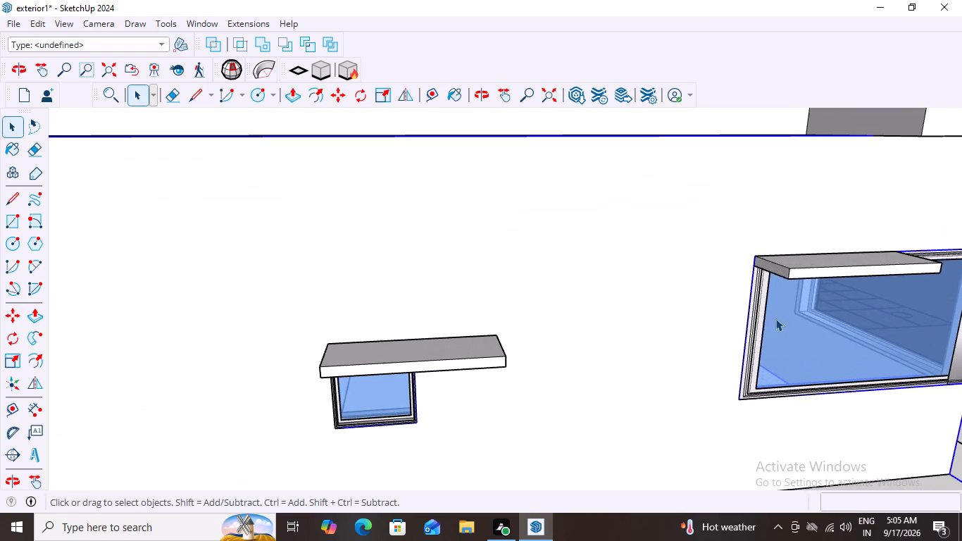
middle_drag(792, 321, 847, 330)
scroll(767, 254, up, 4)
click(737, 256)
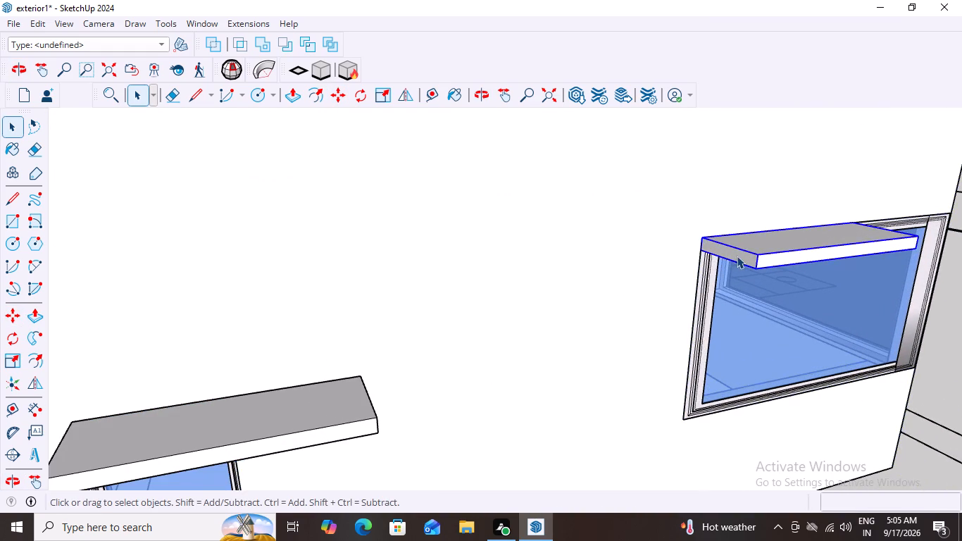
scroll(706, 257, up, 4)
key(m)
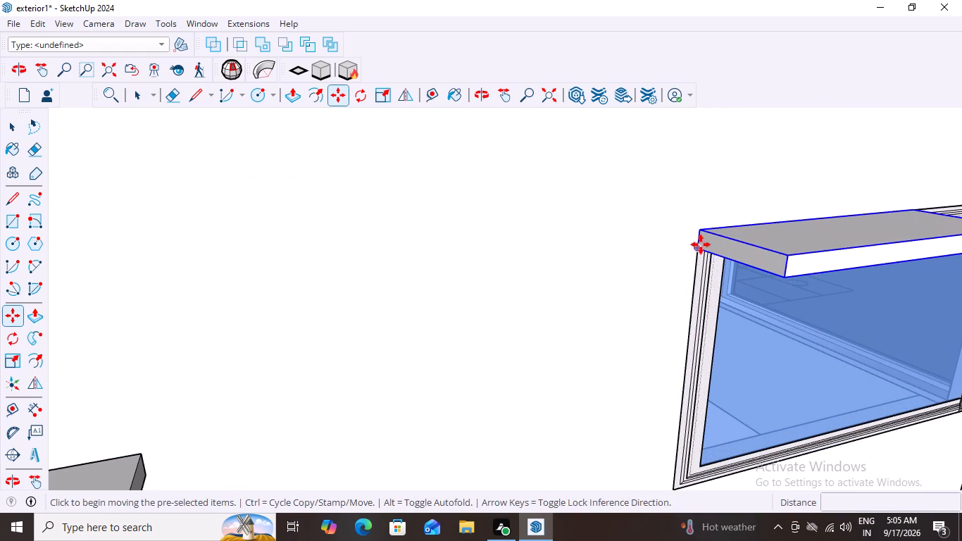
click(701, 247)
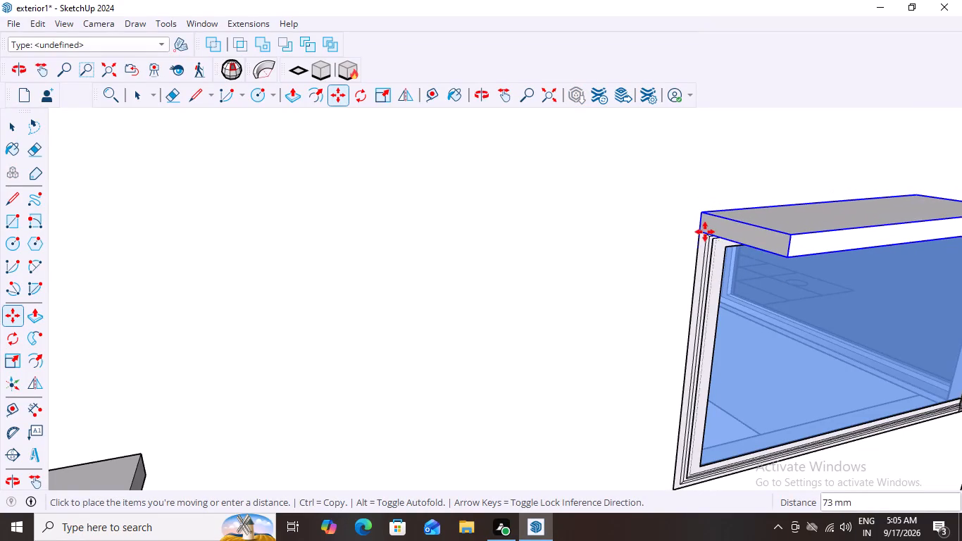
click(704, 232)
scroll(682, 343, down, 9)
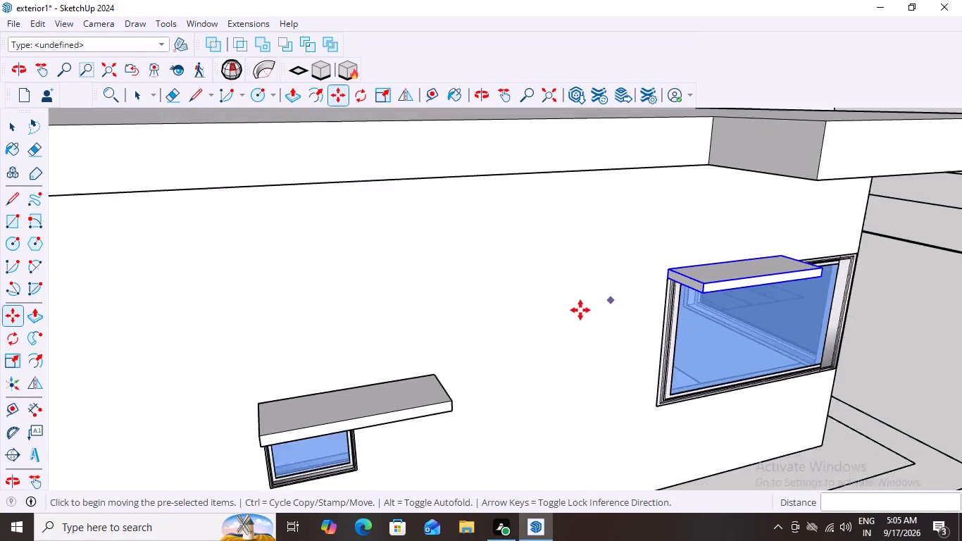
scroll(580, 310, down, 6)
middle_click(563, 328)
key(space)
Open the corner window's slab group and extend its end face about 969 mm to the wall corner with Push/Pull.
scroll(663, 282, down, 8)
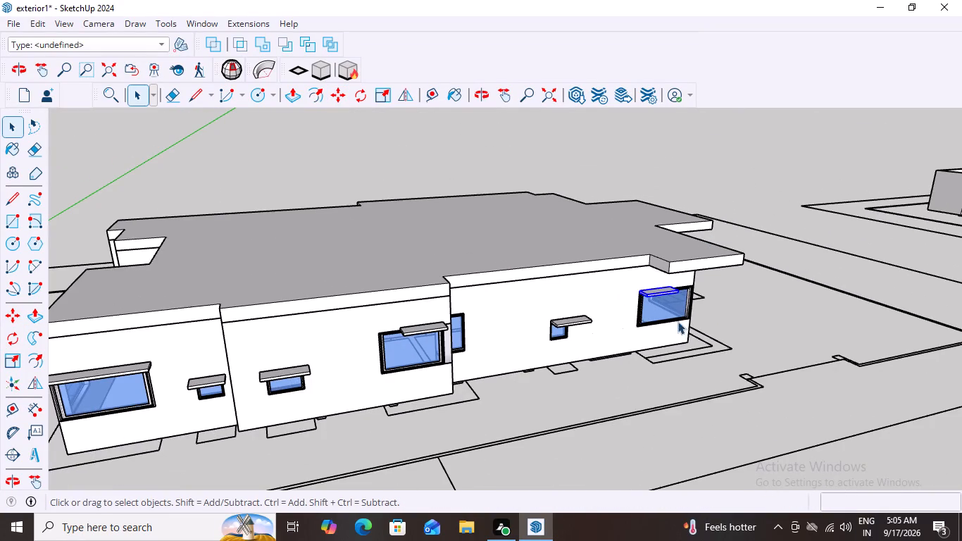
middle_drag(741, 305, 542, 330)
scroll(696, 355, up, 8)
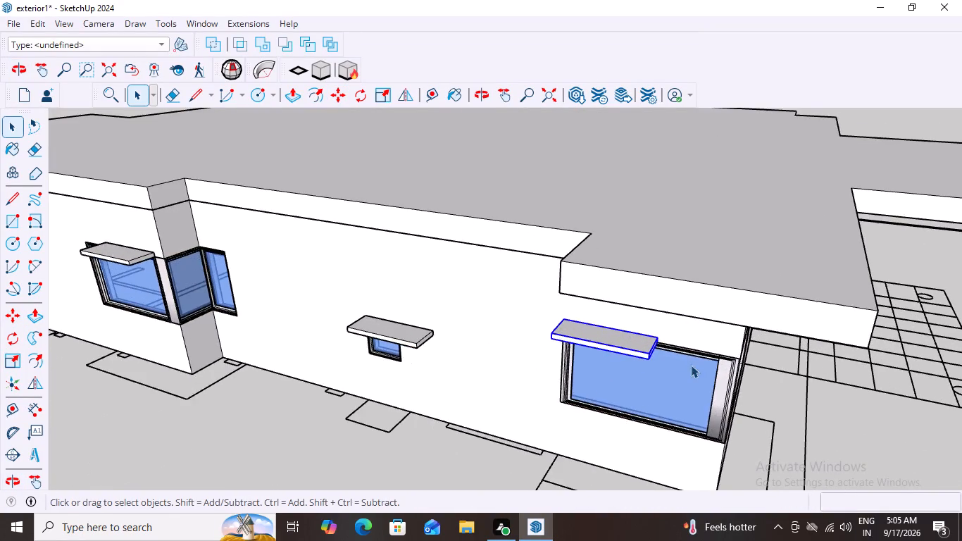
middle_drag(691, 365, 493, 316)
scroll(542, 369, up, 6)
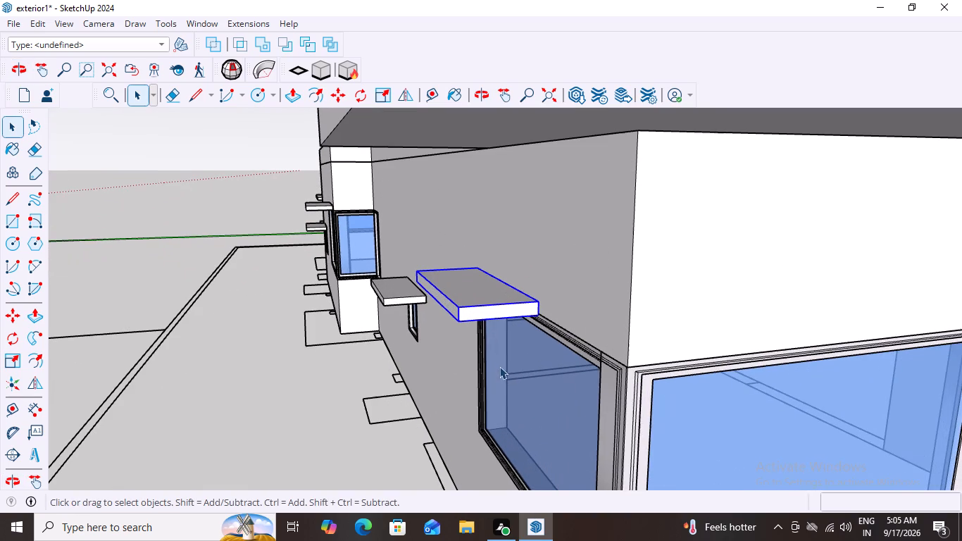
triple_click(501, 309)
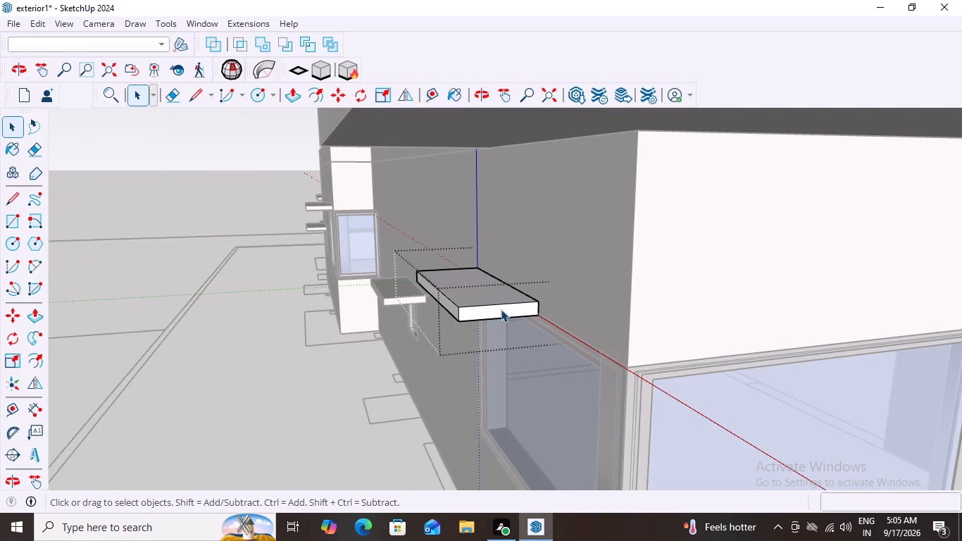
click(501, 309)
click(501, 309)
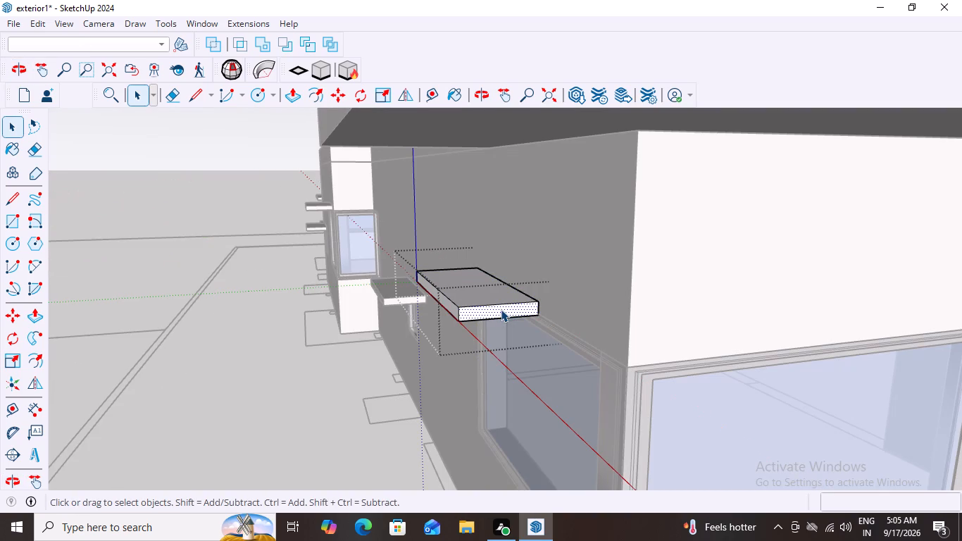
key(p)
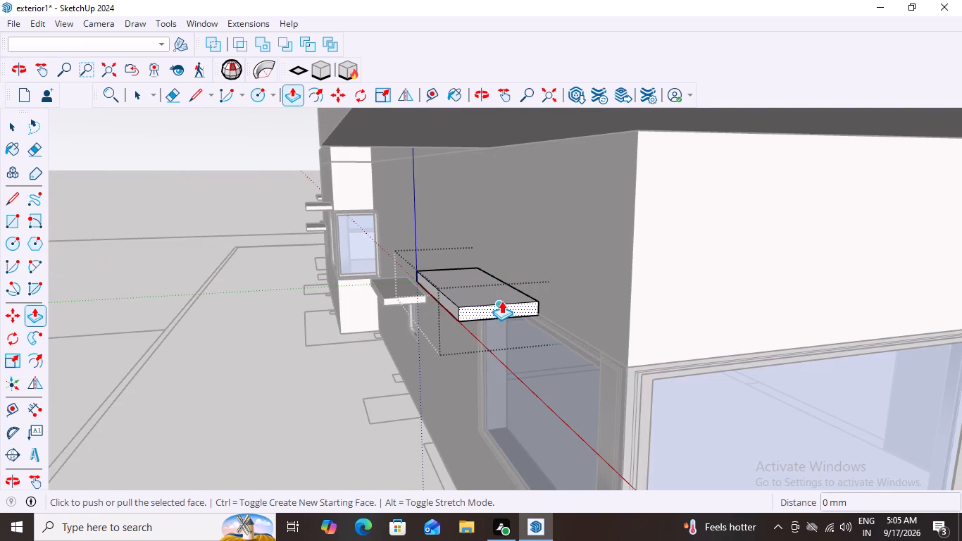
click(511, 304)
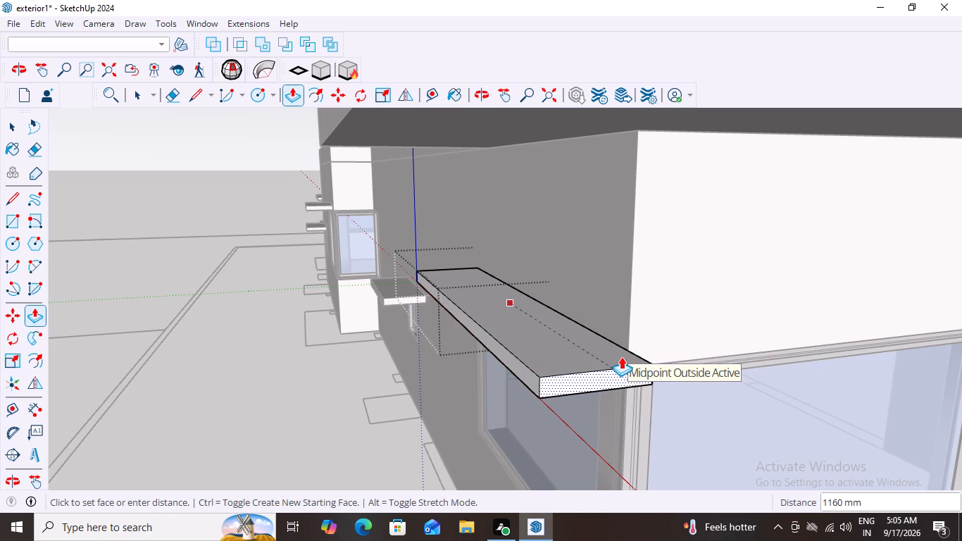
middle_drag(621, 356, 558, 331)
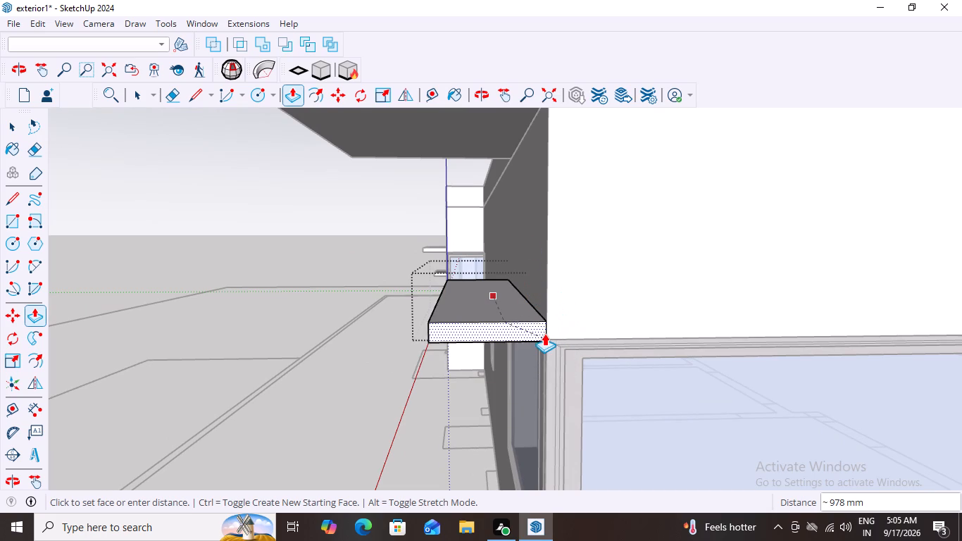
click(544, 335)
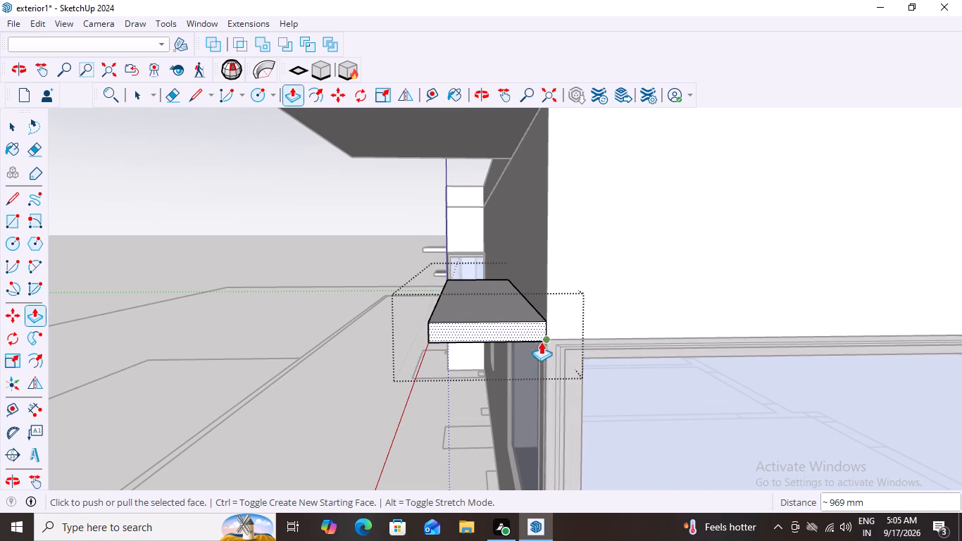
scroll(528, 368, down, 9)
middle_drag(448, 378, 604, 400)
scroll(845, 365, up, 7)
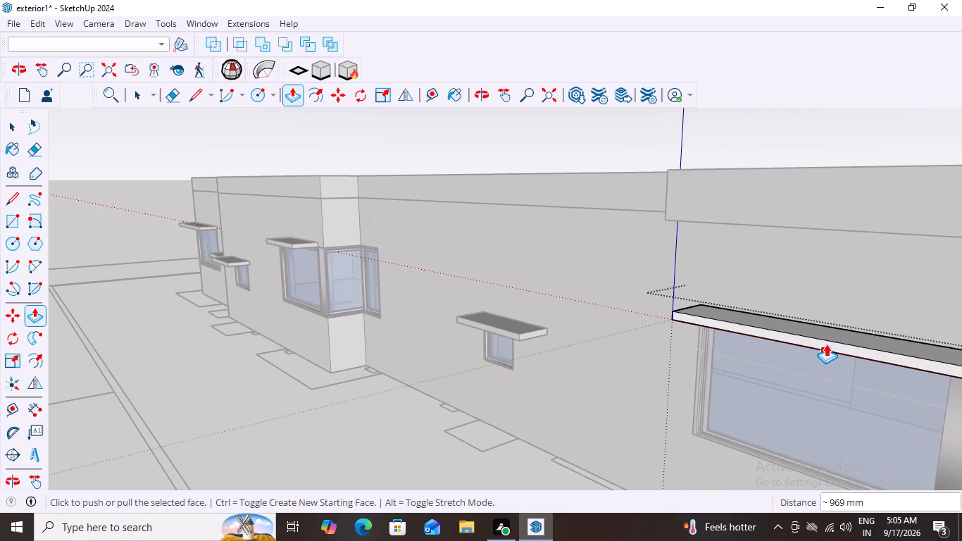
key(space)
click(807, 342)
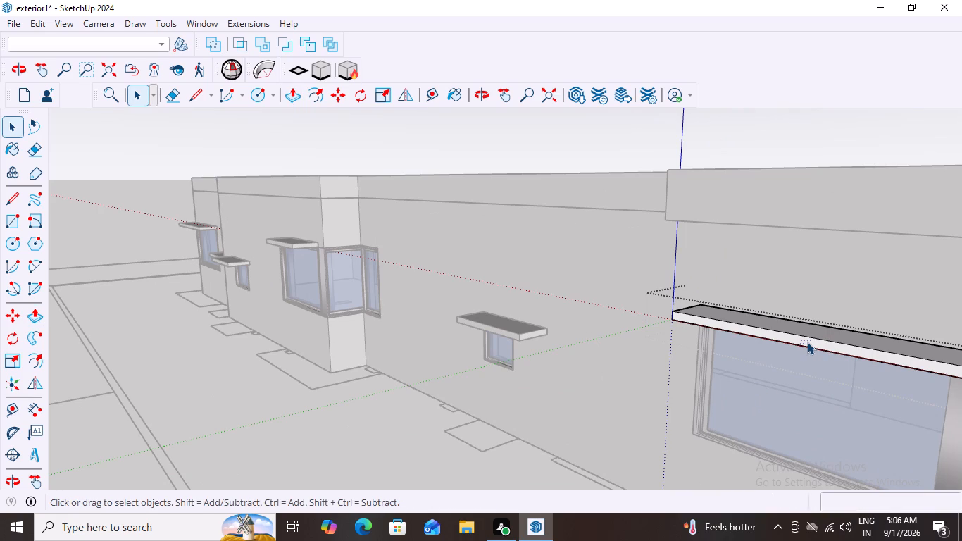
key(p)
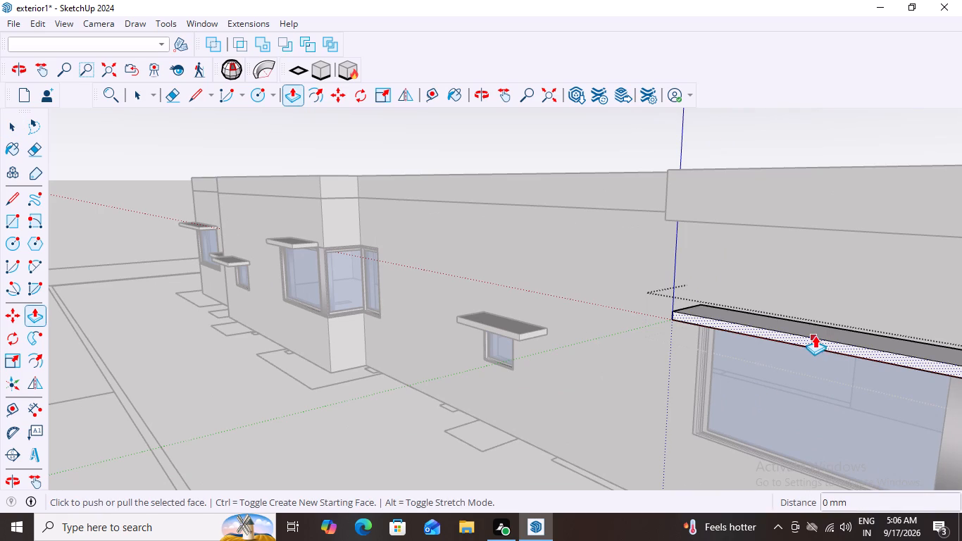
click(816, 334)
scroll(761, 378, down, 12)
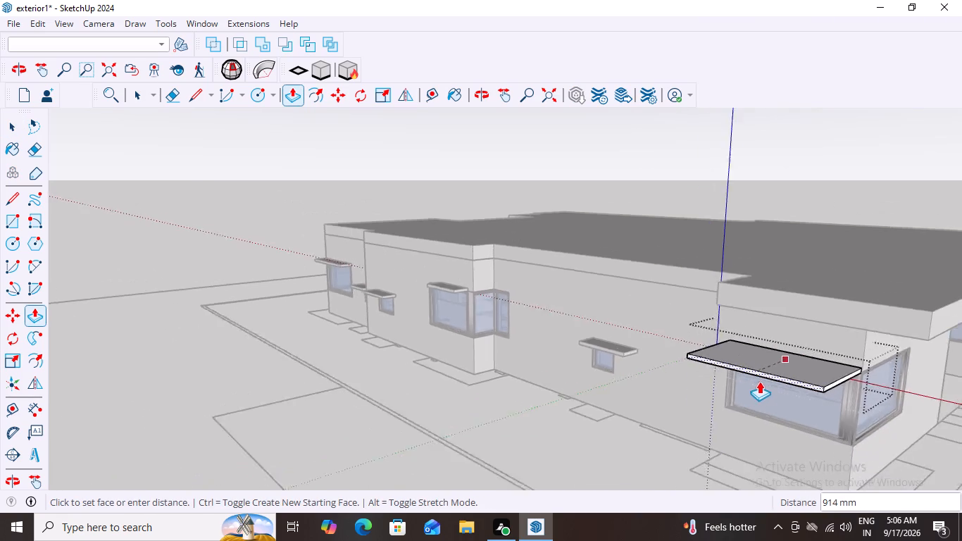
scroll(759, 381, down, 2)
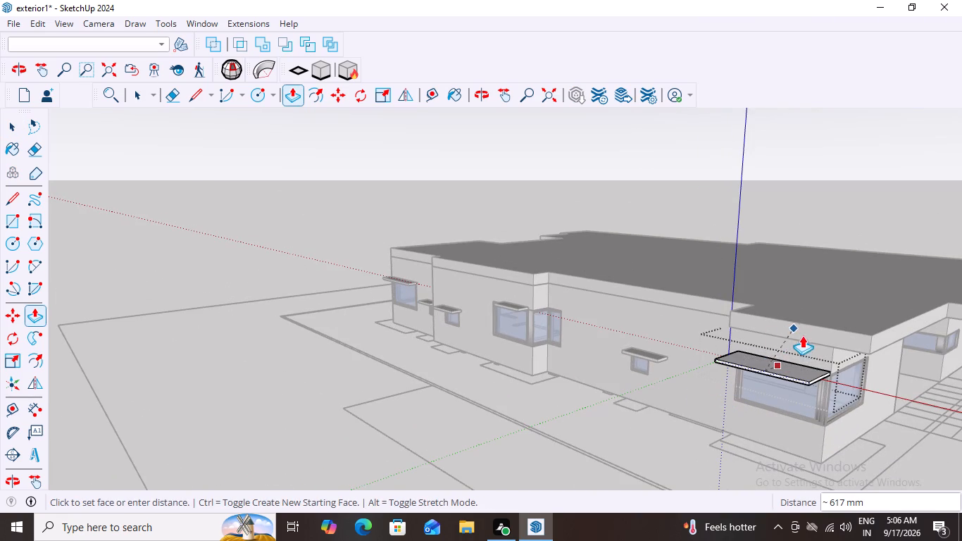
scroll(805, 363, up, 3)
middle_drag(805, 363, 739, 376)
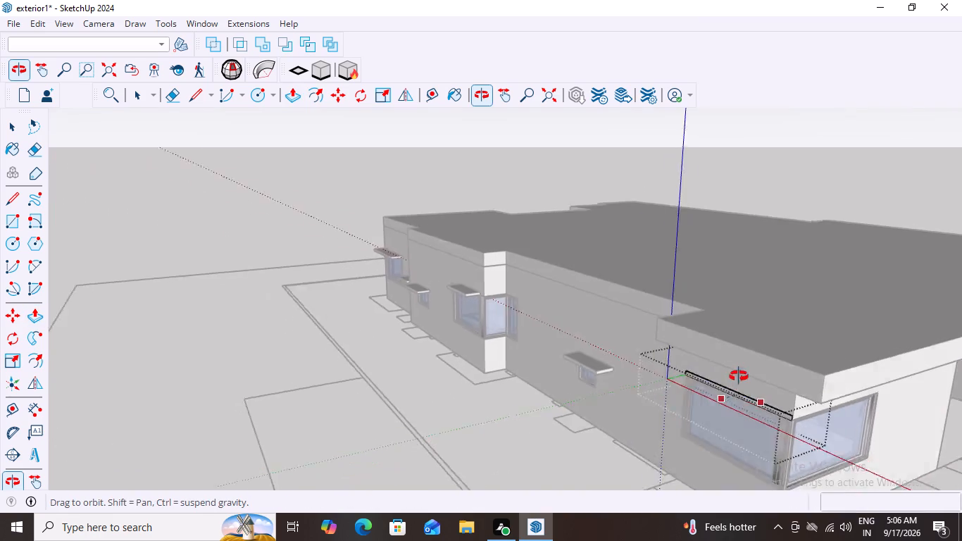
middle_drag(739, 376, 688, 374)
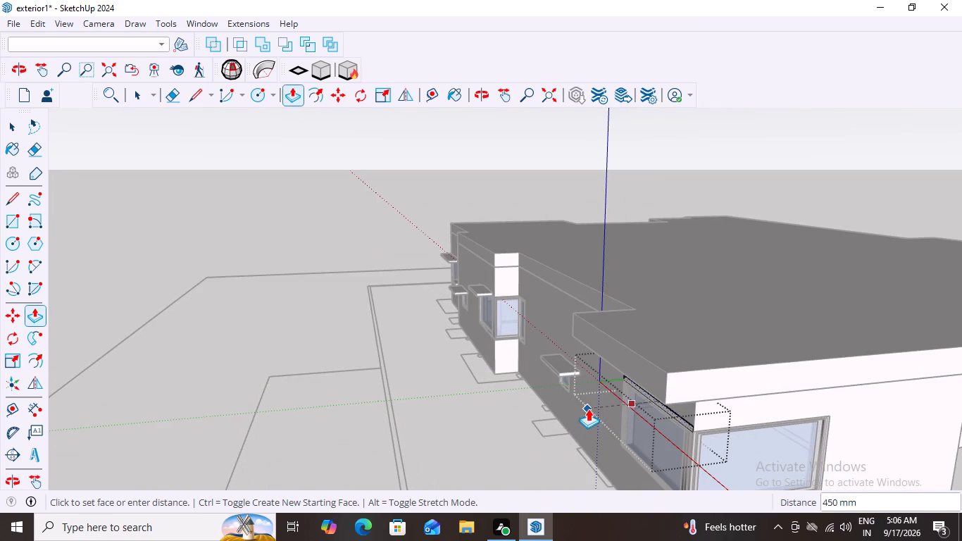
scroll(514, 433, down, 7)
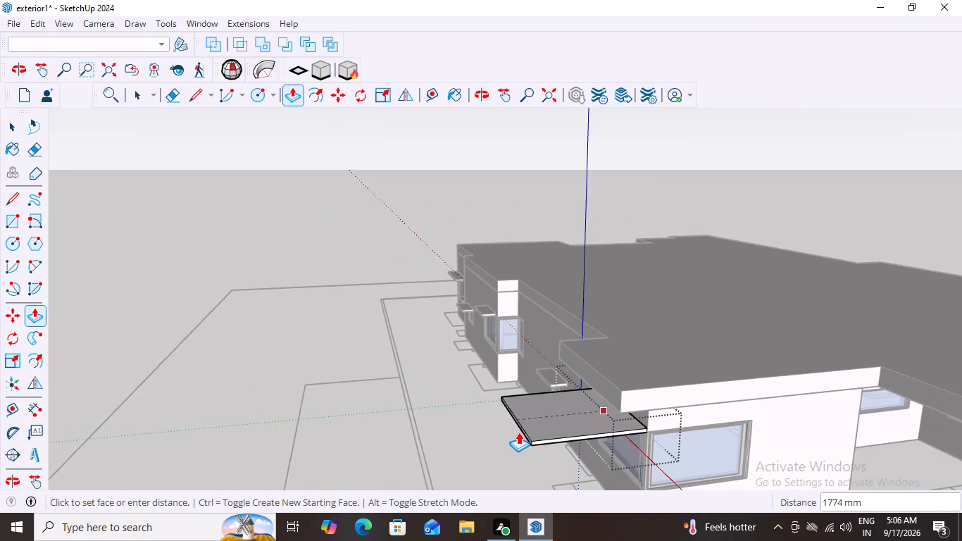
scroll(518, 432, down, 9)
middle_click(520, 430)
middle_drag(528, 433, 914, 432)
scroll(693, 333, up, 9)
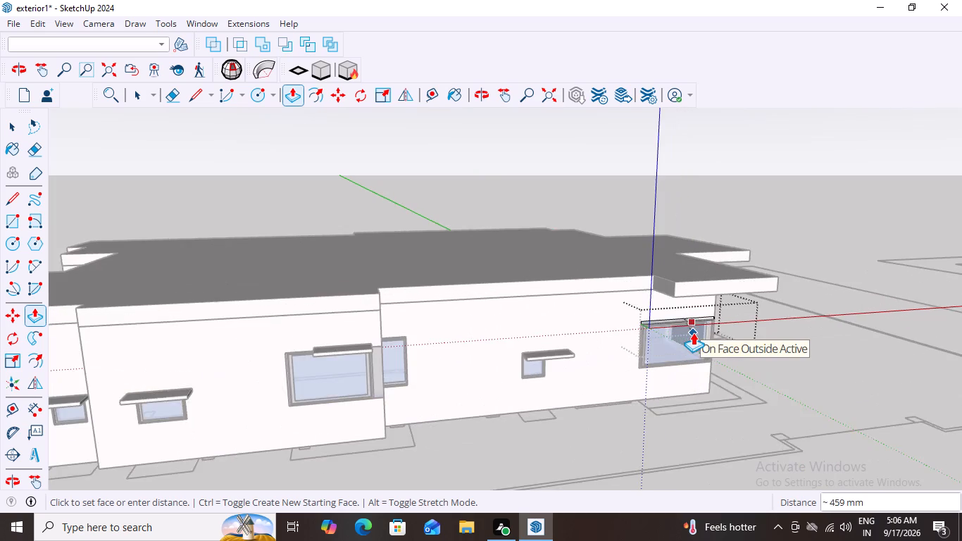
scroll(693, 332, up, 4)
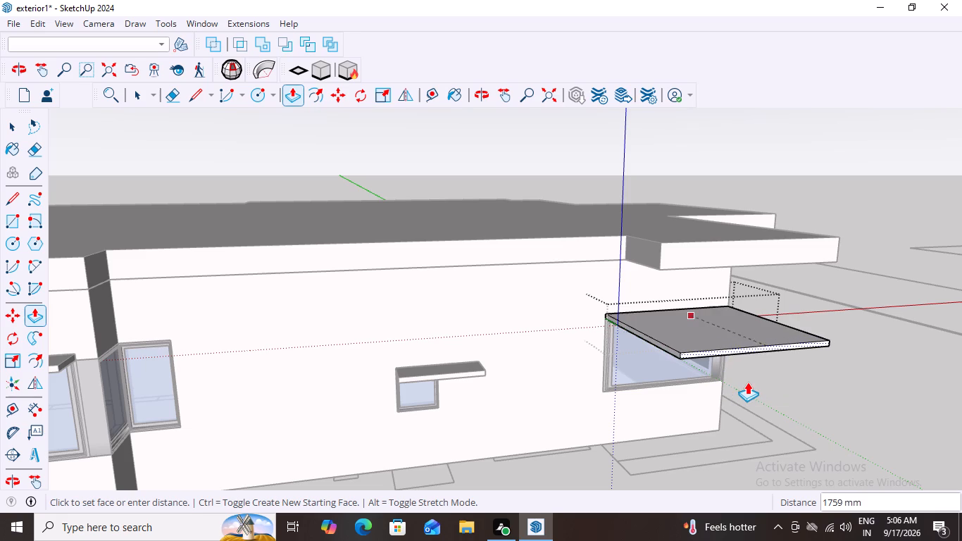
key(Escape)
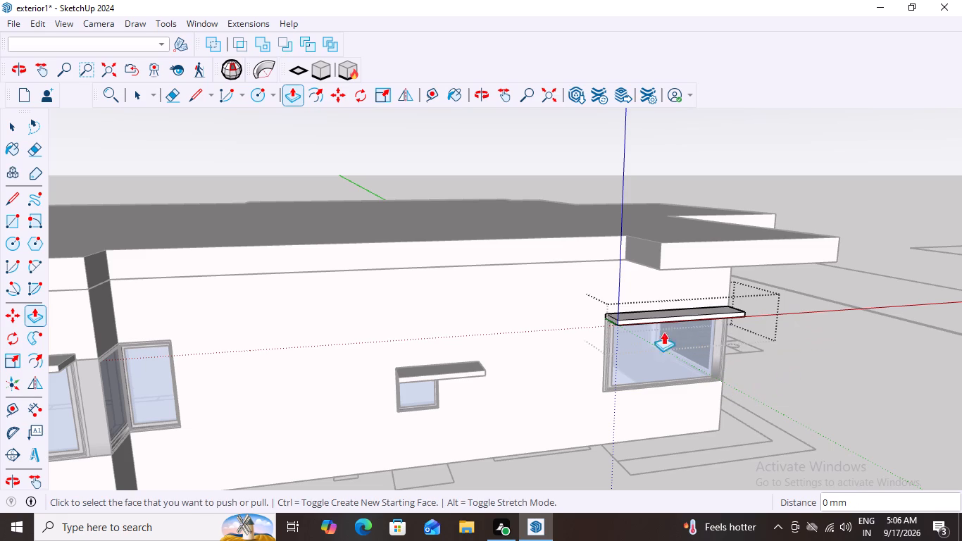
Extend the long front face of the corner window's slab outward by 200 mm with Push/Pull and close the group.
middle_drag(613, 392, 877, 413)
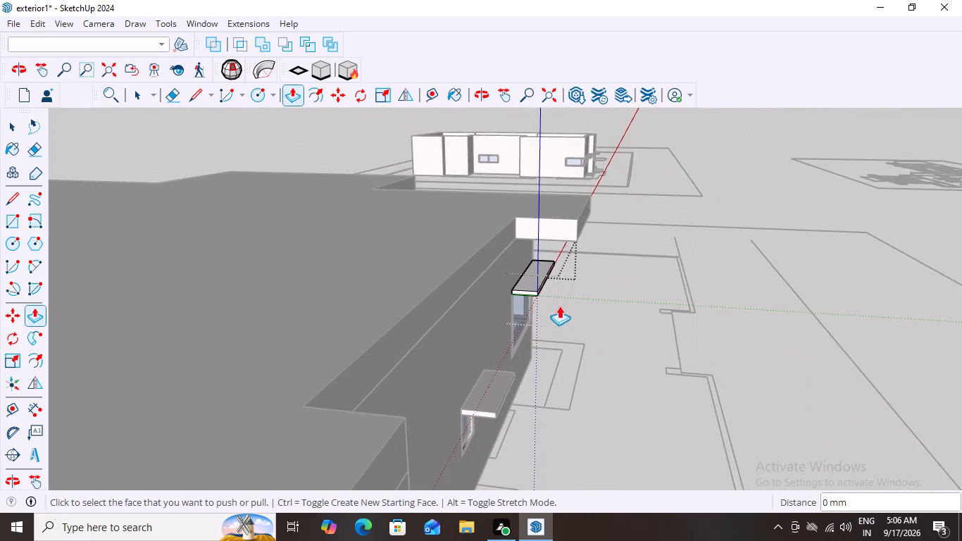
scroll(559, 306, up, 14)
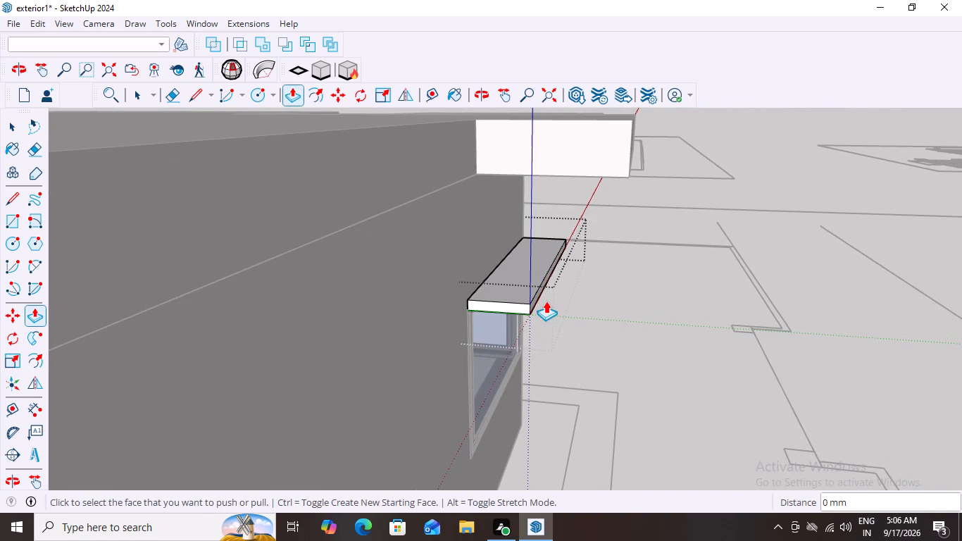
click(541, 291)
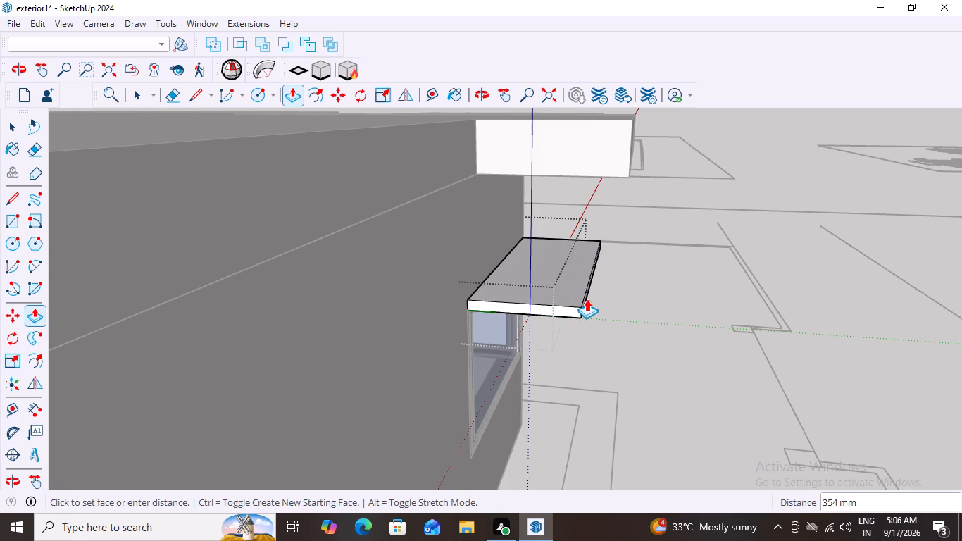
scroll(587, 299, down, 3)
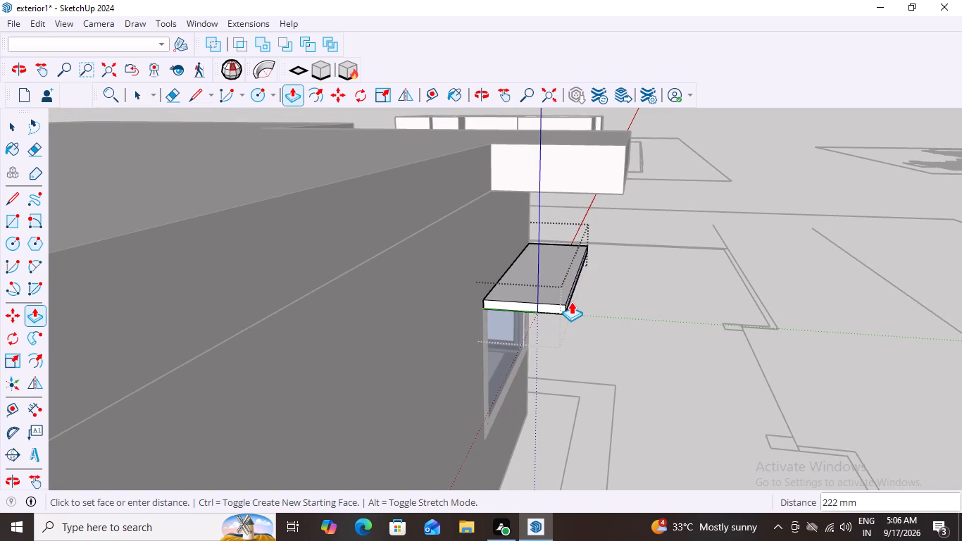
text(200)
key(Return)
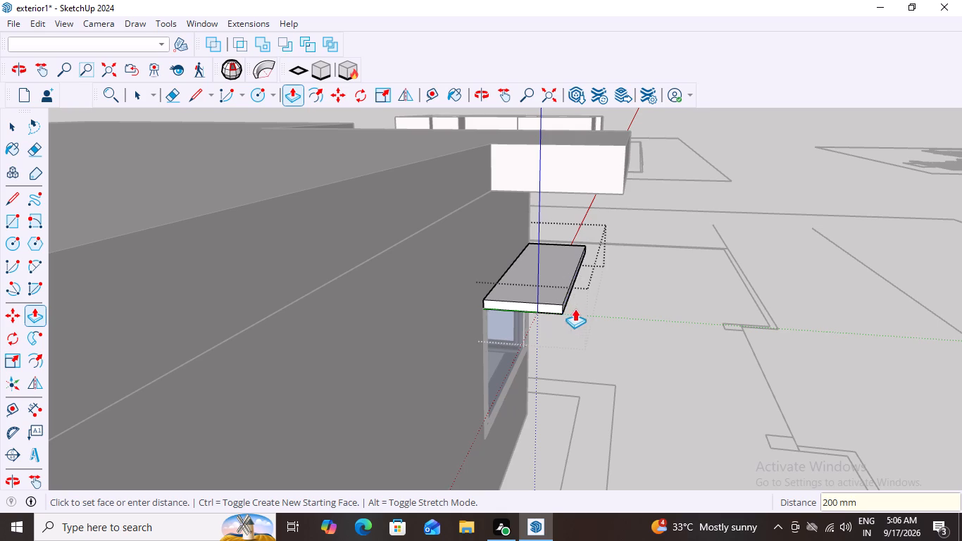
scroll(673, 297, down, 11)
middle_drag(718, 380, 359, 373)
scroll(378, 373, down, 1)
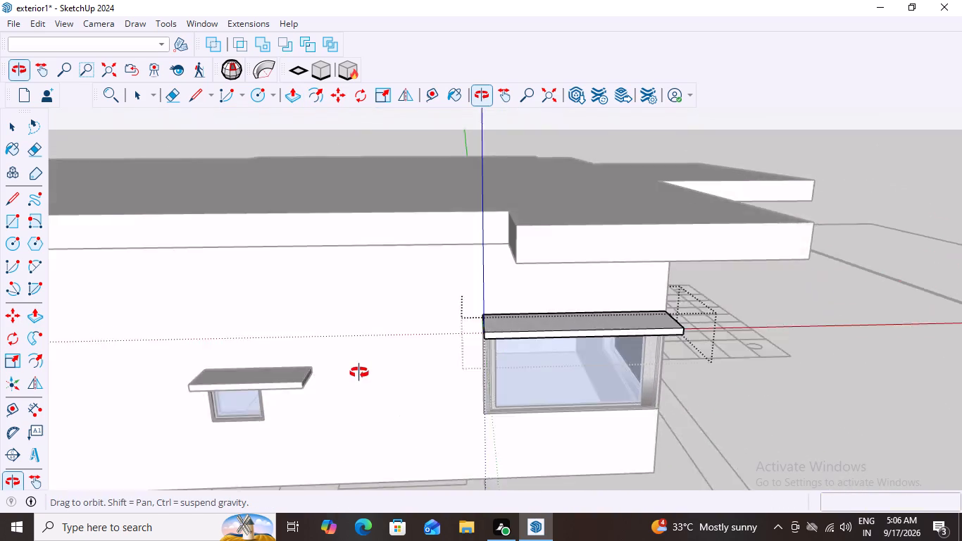
middle_drag(359, 373, 357, 373)
scroll(455, 361, down, 11)
click(787, 151)
click(782, 161)
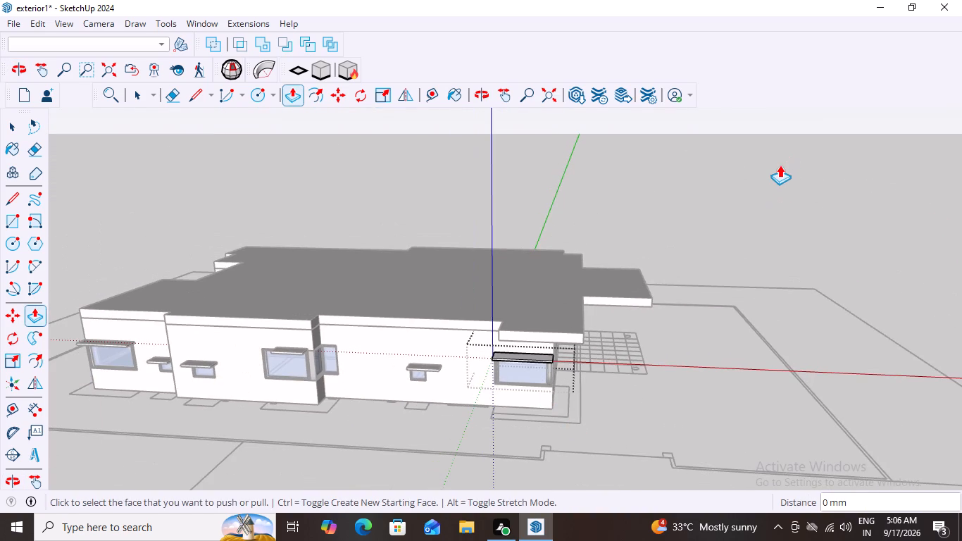
key(space)
click(780, 165)
middle_click(772, 191)
double_click(769, 202)
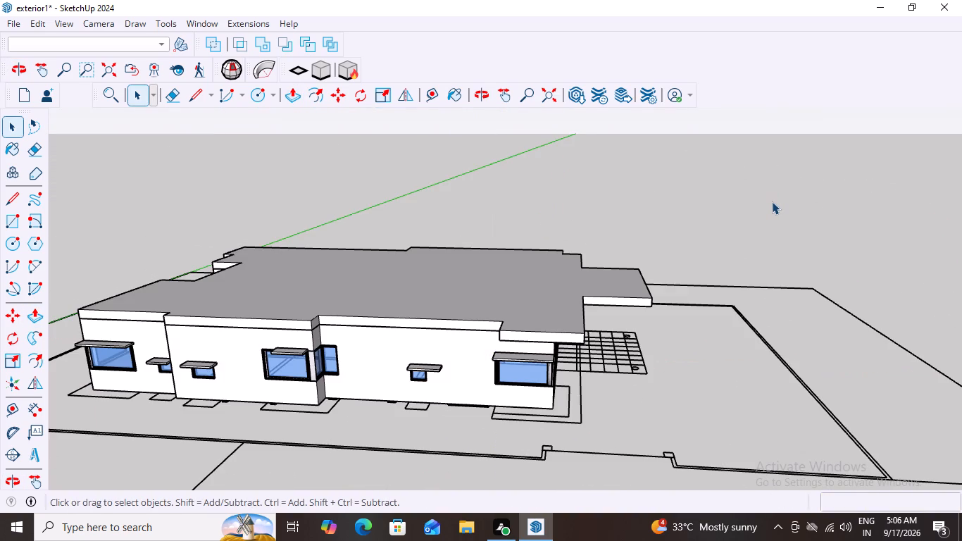
click(772, 201)
Open the slab group over the large window beside the projecting wall's corner for editing.
scroll(537, 352, down, 6)
middle_drag(437, 390, 541, 347)
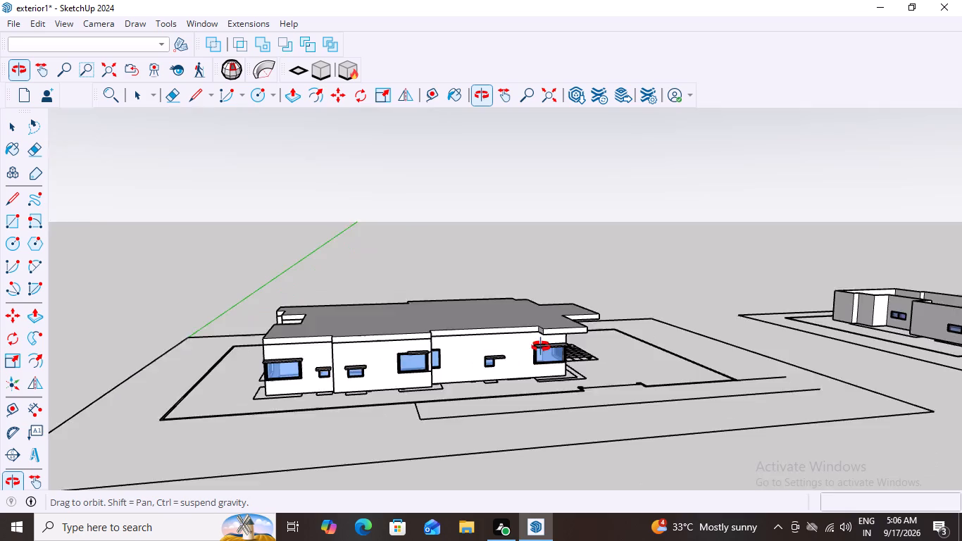
middle_drag(541, 347, 494, 362)
scroll(351, 367, up, 9)
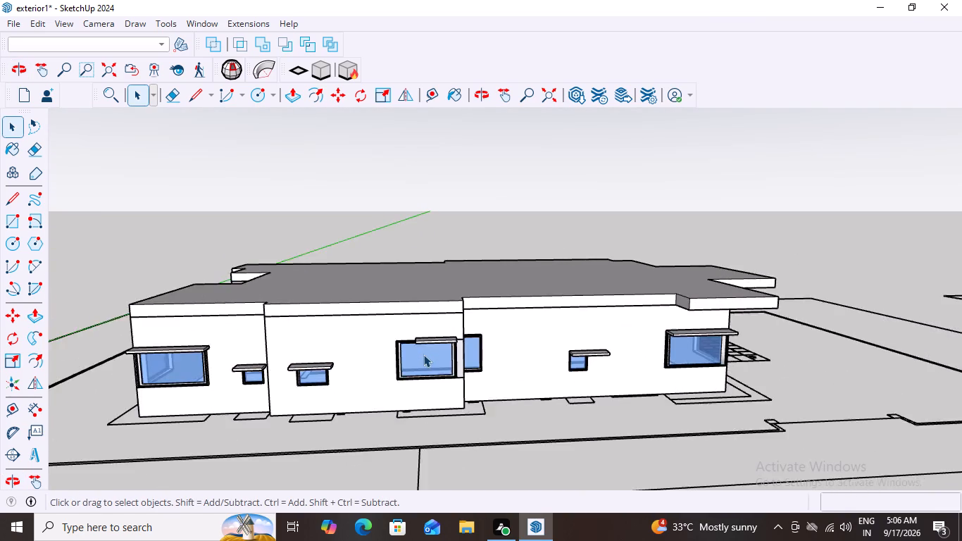
scroll(423, 354, up, 2)
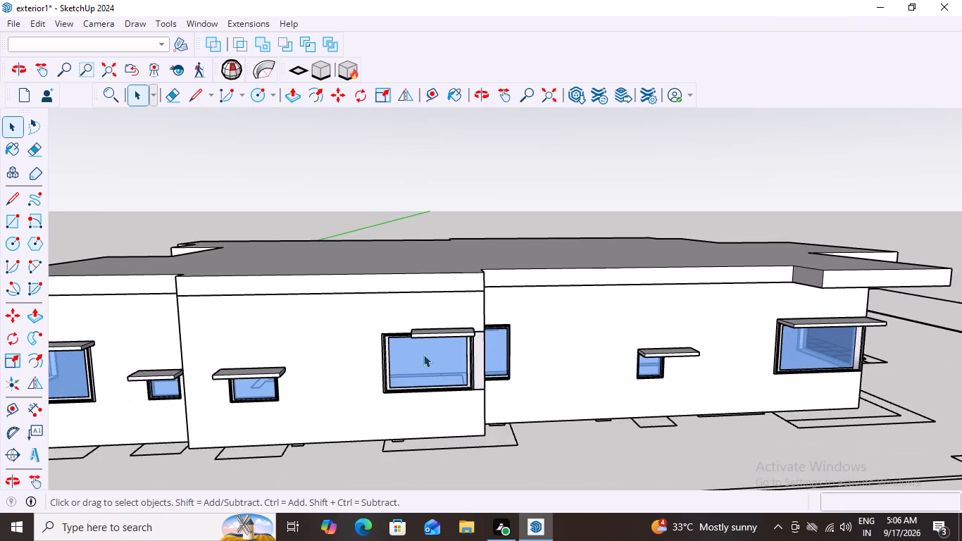
middle_drag(428, 353, 575, 367)
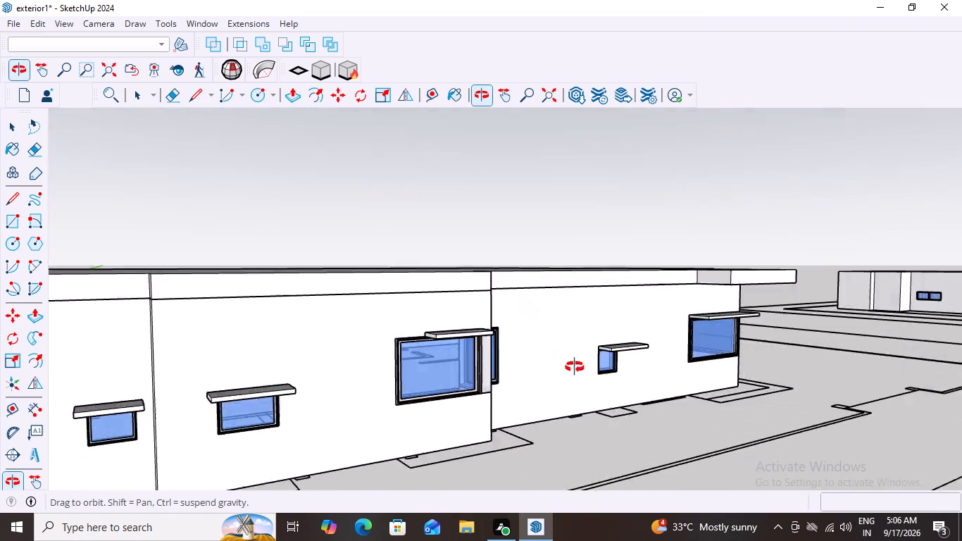
middle_drag(575, 367, 634, 437)
scroll(415, 399, up, 6)
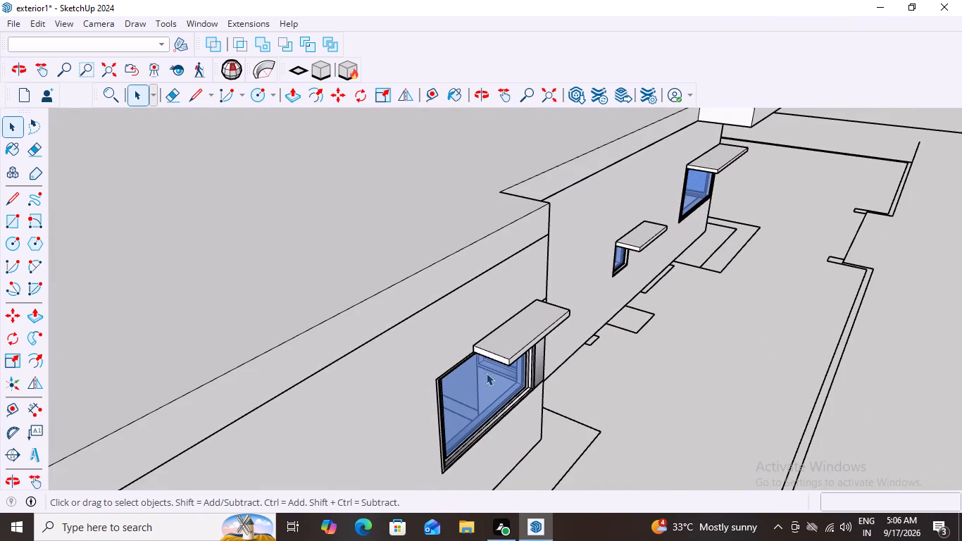
double_click(513, 330)
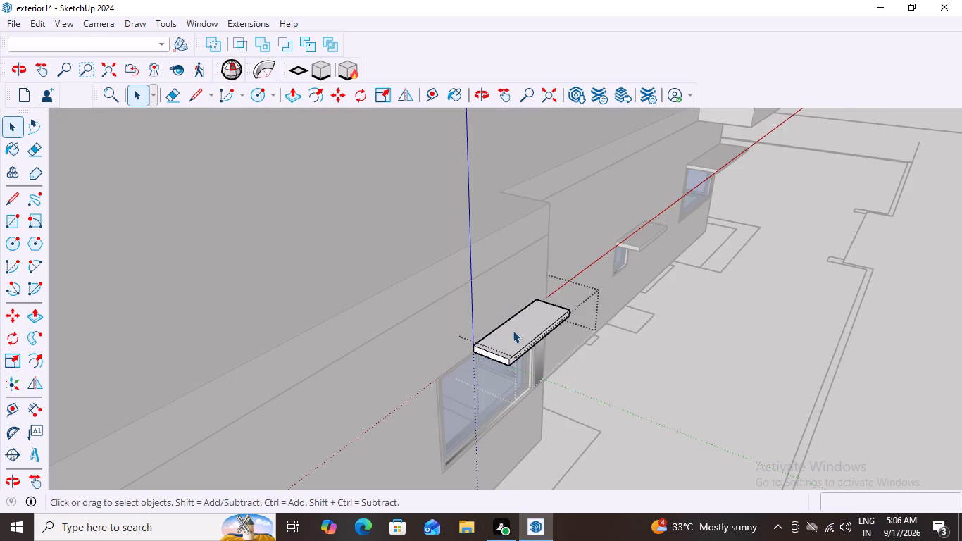
click(513, 330)
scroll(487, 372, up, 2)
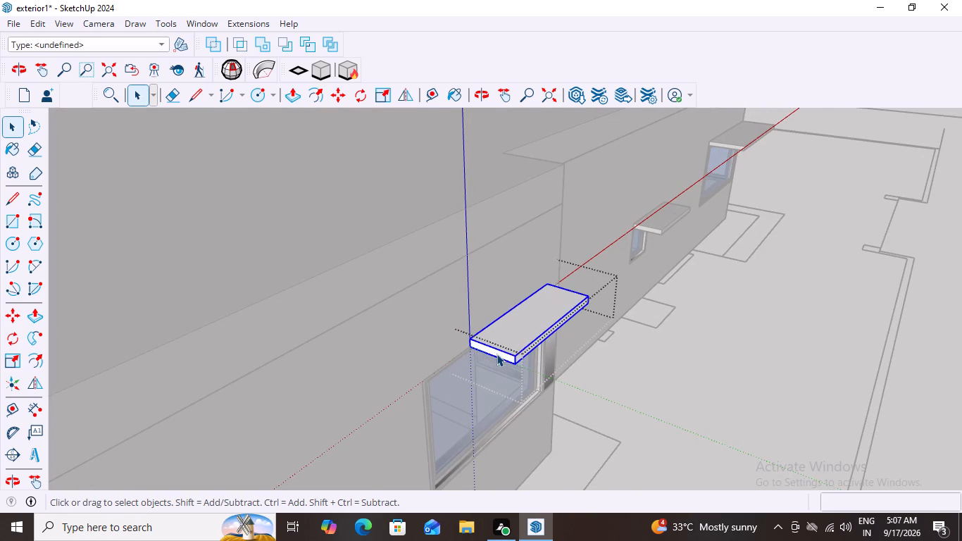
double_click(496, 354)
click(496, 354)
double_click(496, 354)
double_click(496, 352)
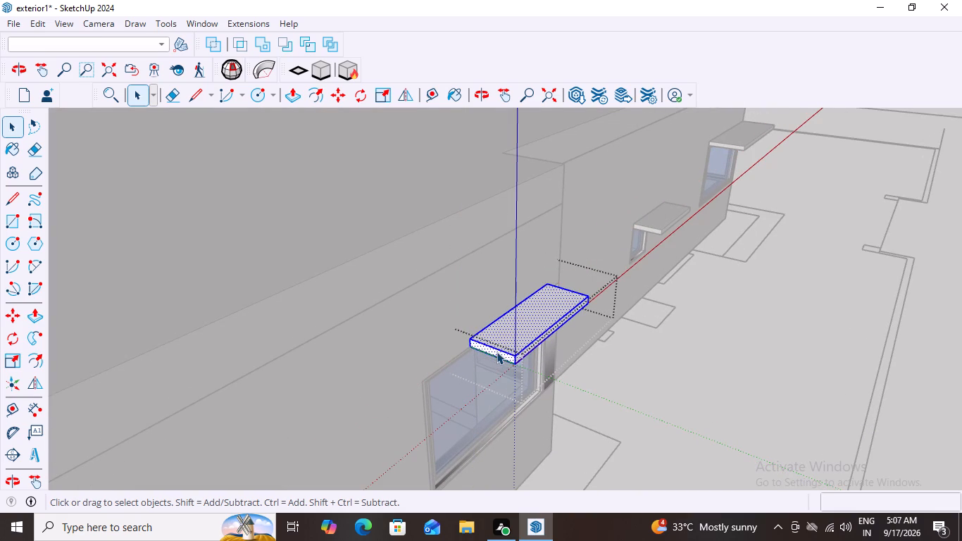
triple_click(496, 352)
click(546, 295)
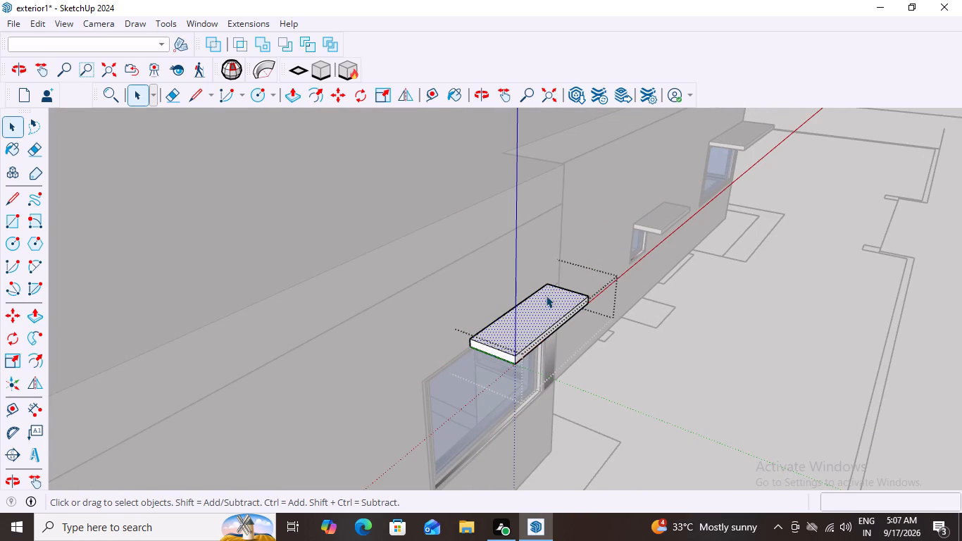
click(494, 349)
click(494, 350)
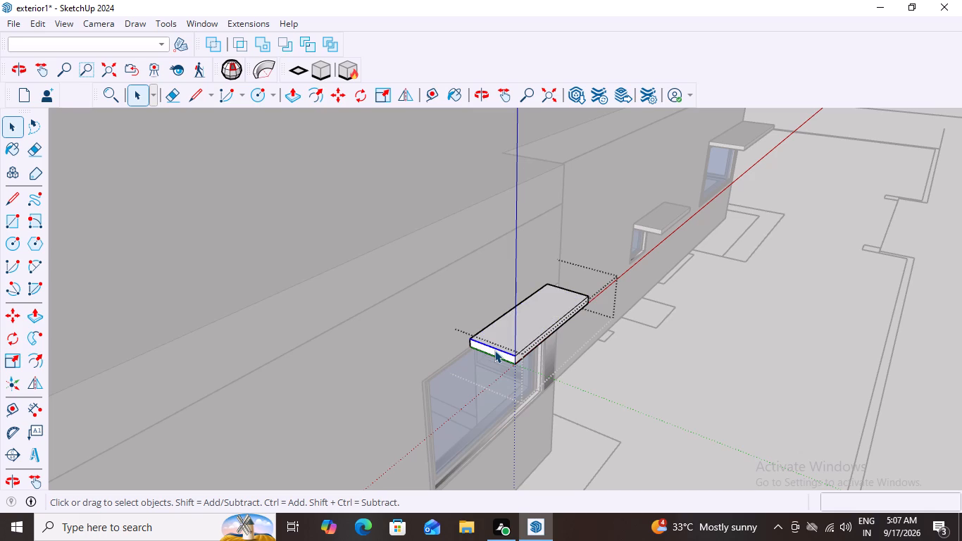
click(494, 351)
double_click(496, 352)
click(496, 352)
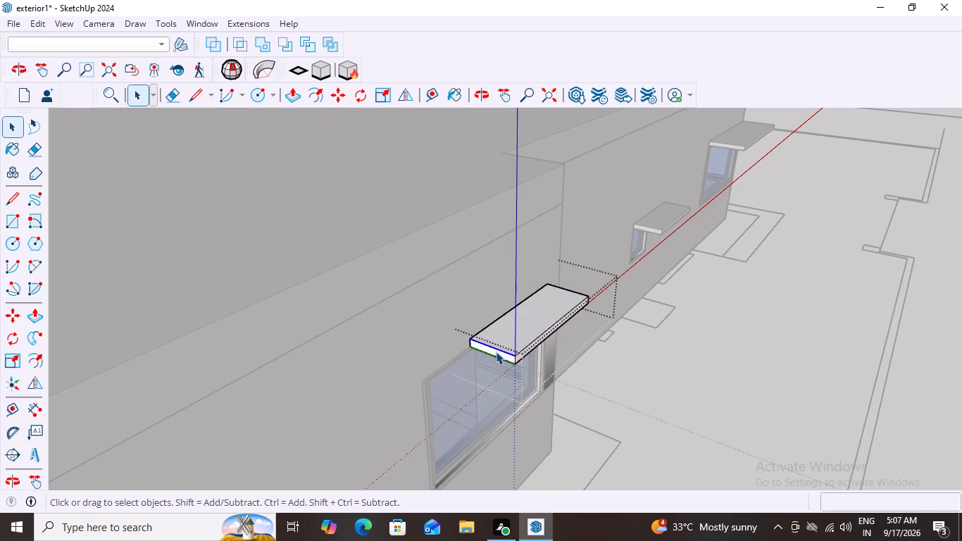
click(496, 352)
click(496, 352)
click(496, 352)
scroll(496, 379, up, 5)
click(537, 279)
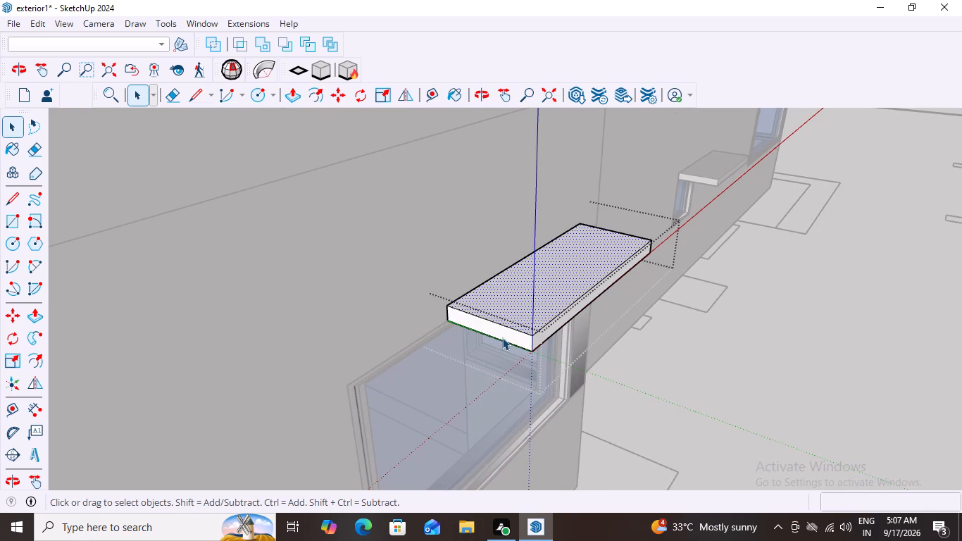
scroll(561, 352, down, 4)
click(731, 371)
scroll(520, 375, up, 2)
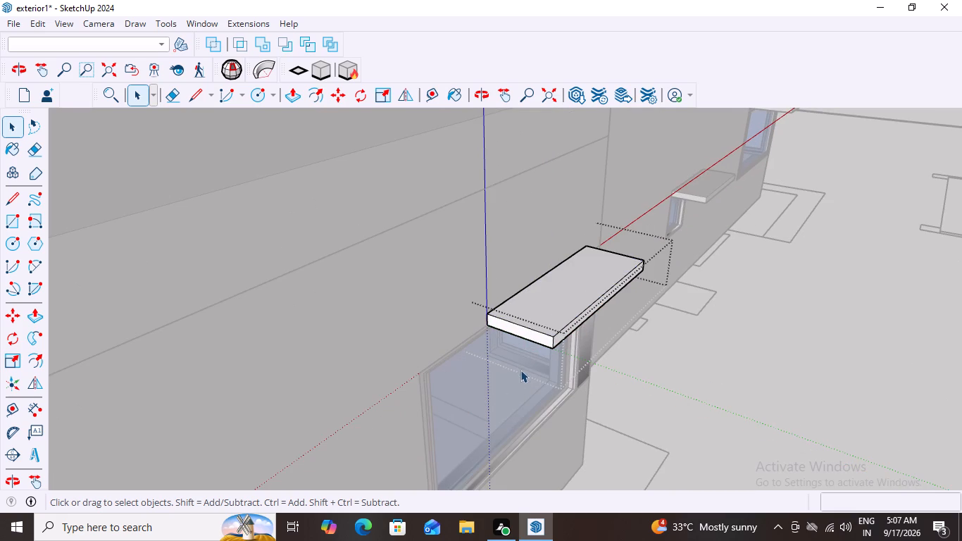
Open the slab's nested group and extend the end face farthest from the wall corner outward about 785 mm with Push/Pull.
click(529, 337)
double_click(530, 334)
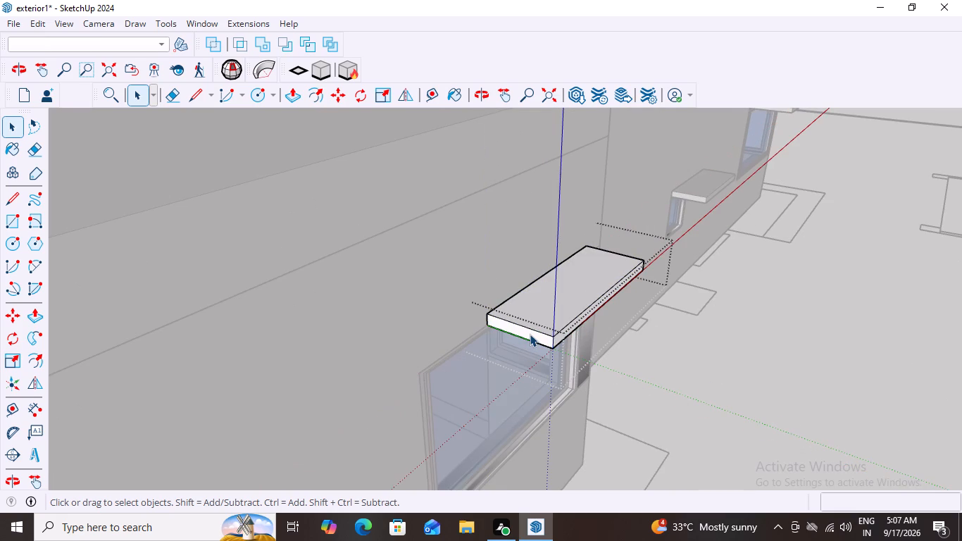
click(530, 334)
key(p)
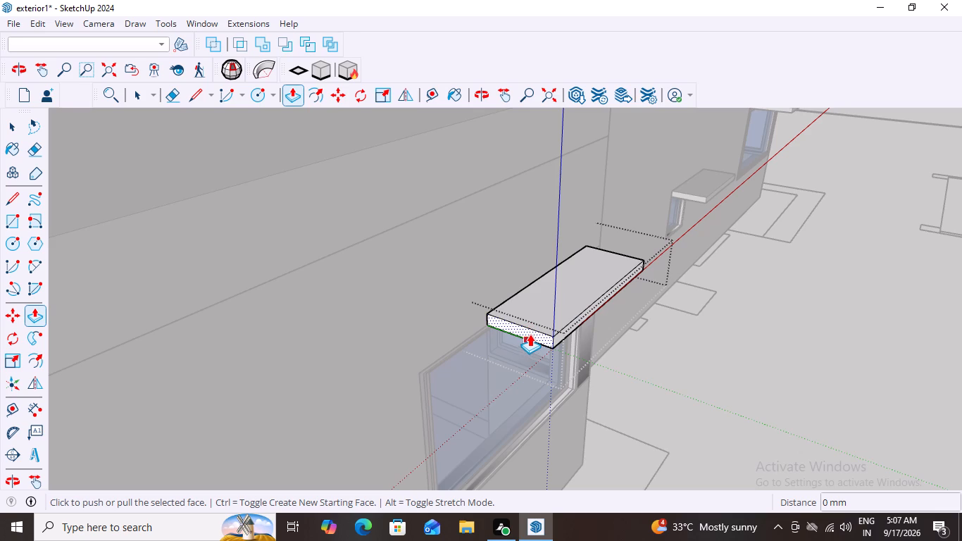
click(528, 334)
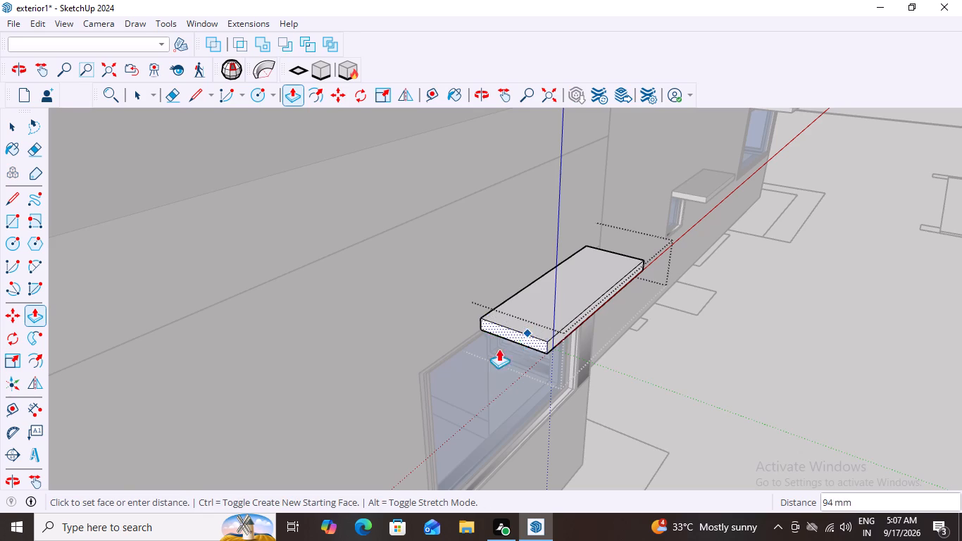
scroll(454, 371, down, 6)
middle_drag(451, 373, 361, 340)
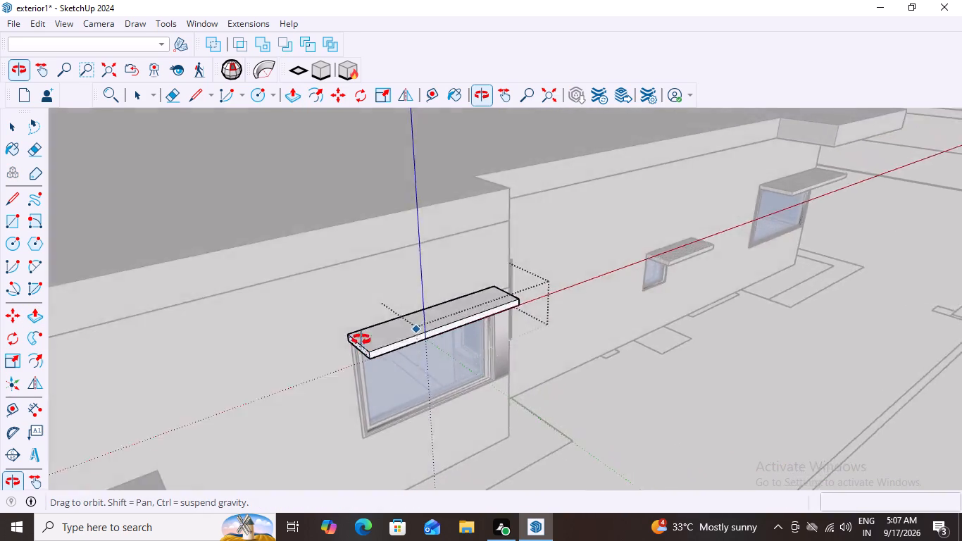
middle_drag(361, 340, 323, 275)
middle_drag(282, 266, 285, 266)
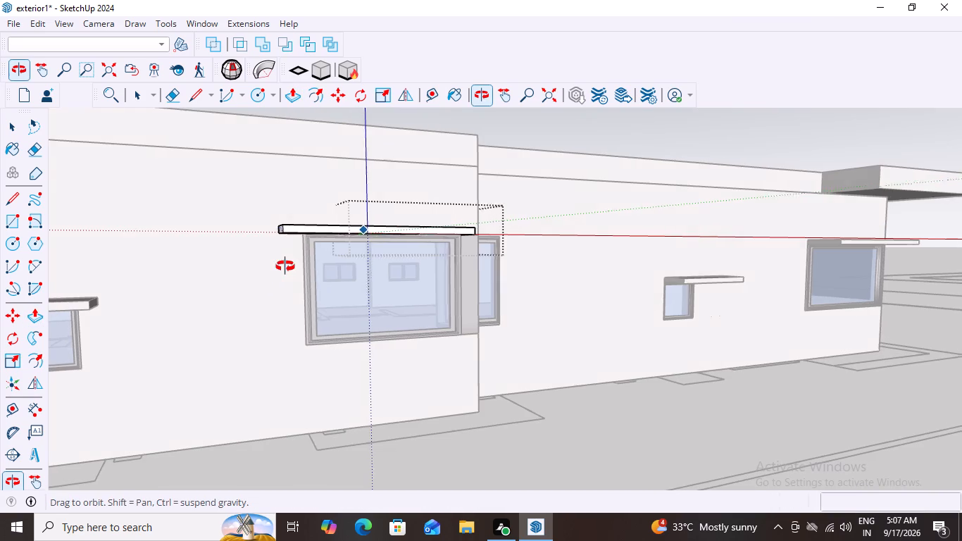
middle_drag(285, 266, 389, 311)
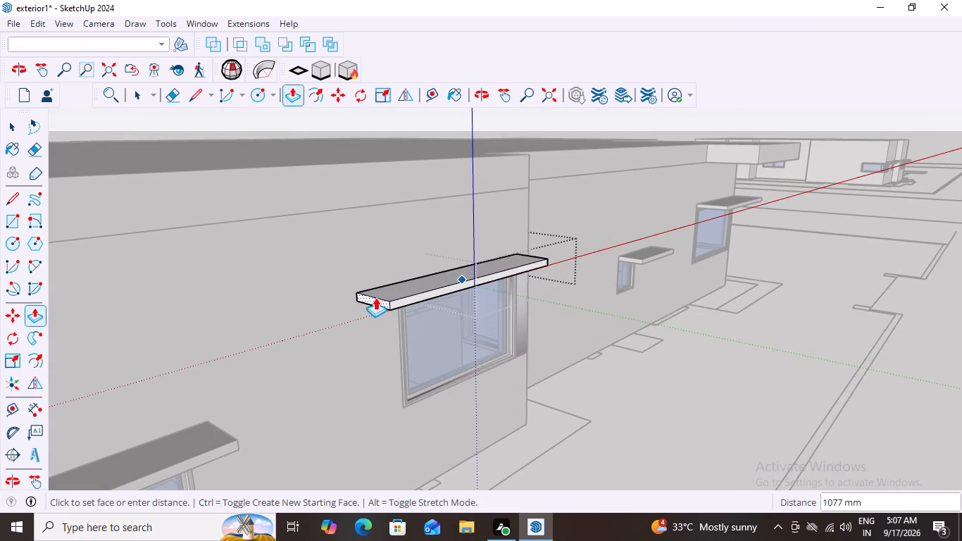
middle_drag(383, 299, 239, 220)
middle_drag(334, 259, 334, 290)
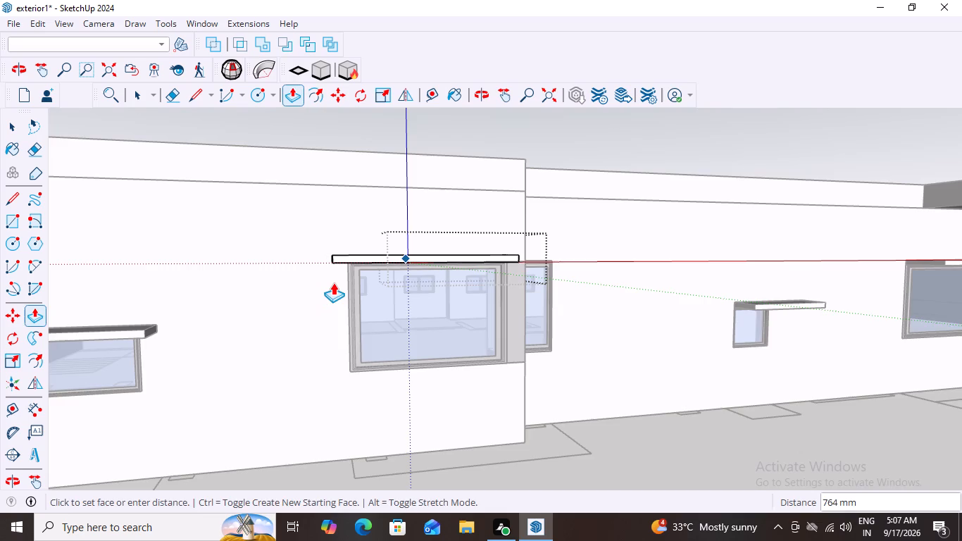
middle_drag(333, 282, 322, 234)
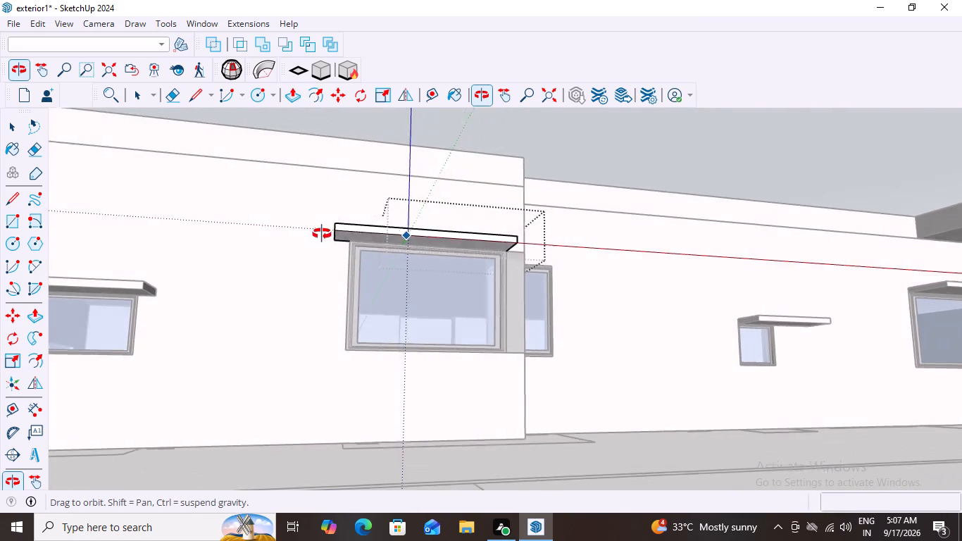
middle_drag(322, 234, 318, 236)
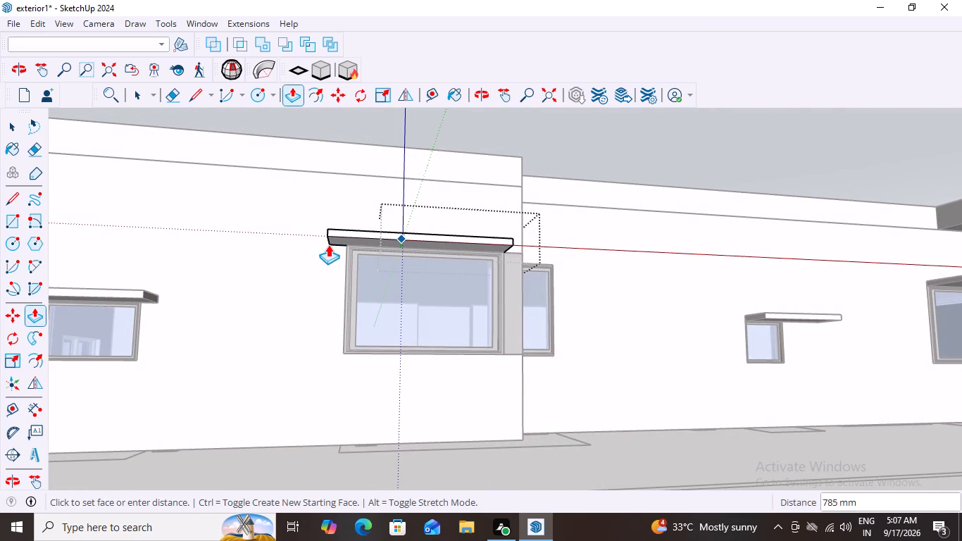
click(328, 245)
key(space)
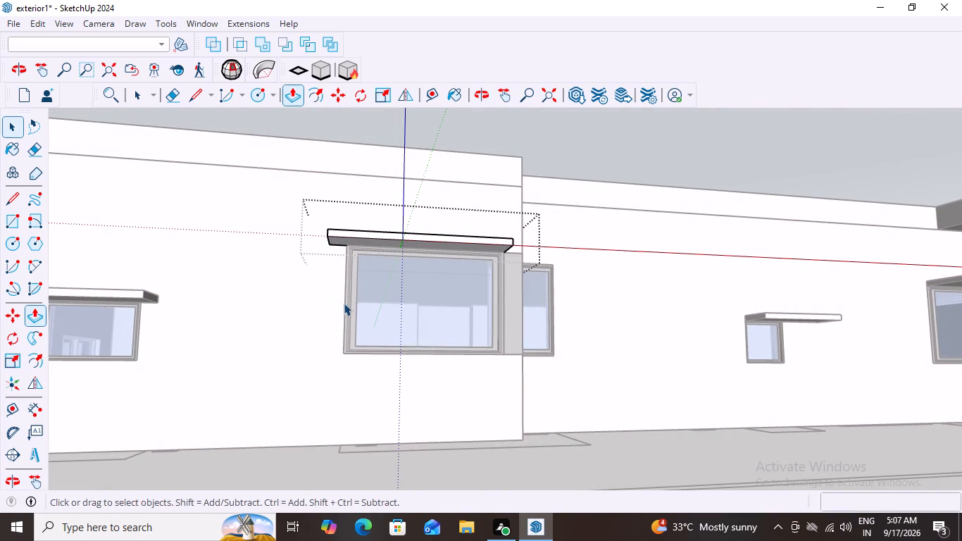
Extend the same slab's opposite end face about 229 mm to the wall corner with Push/Pull and close the groups.
middle_drag(499, 299, 247, 335)
scroll(497, 242, up, 3)
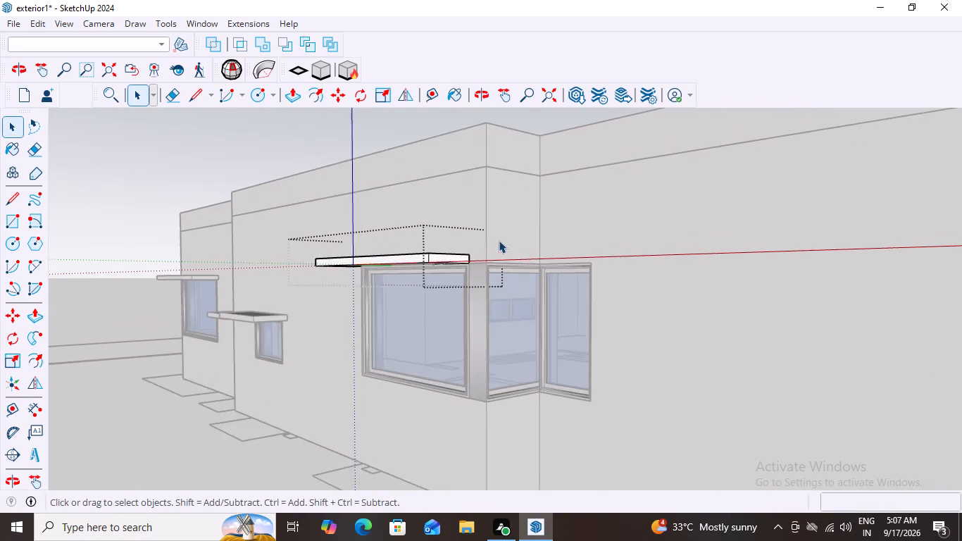
scroll(475, 290, up, 4)
click(451, 243)
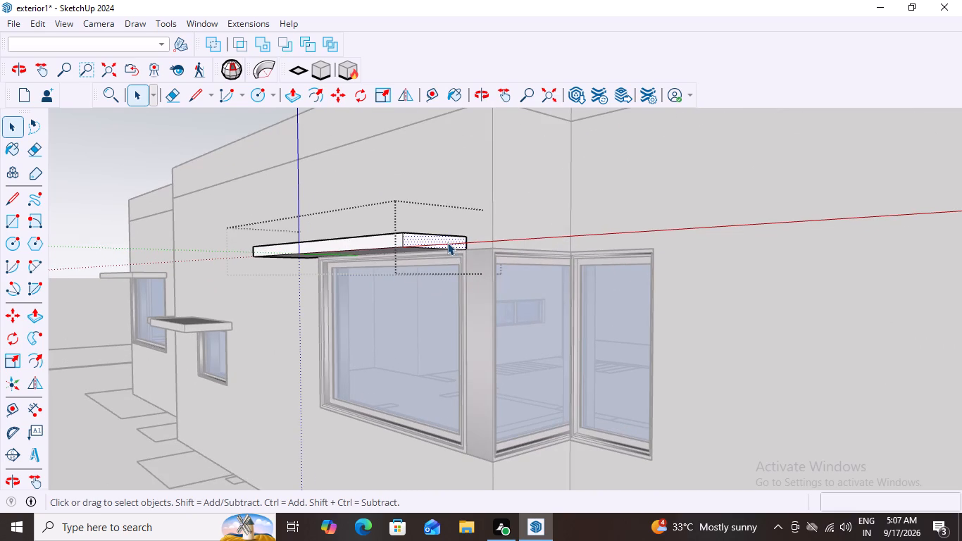
key(p)
click(443, 234)
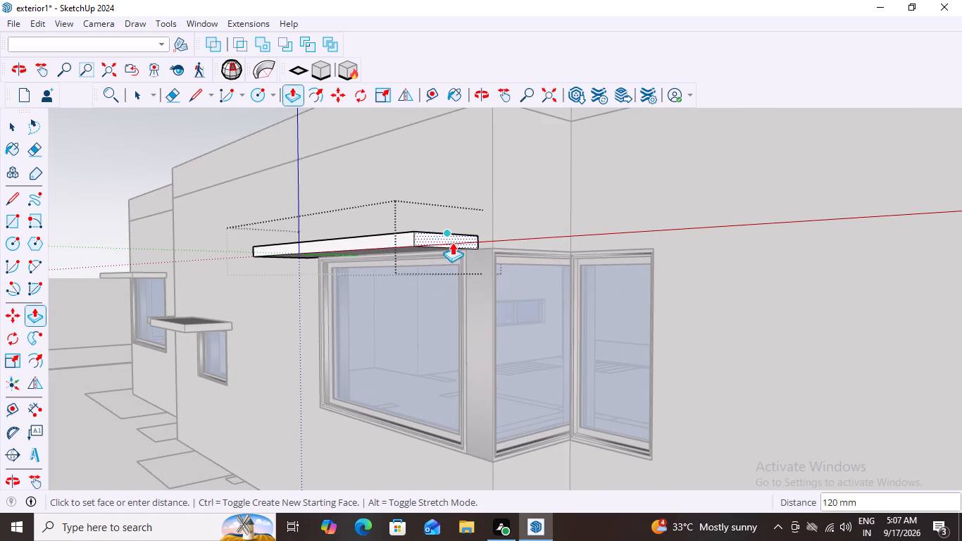
click(495, 242)
key(space)
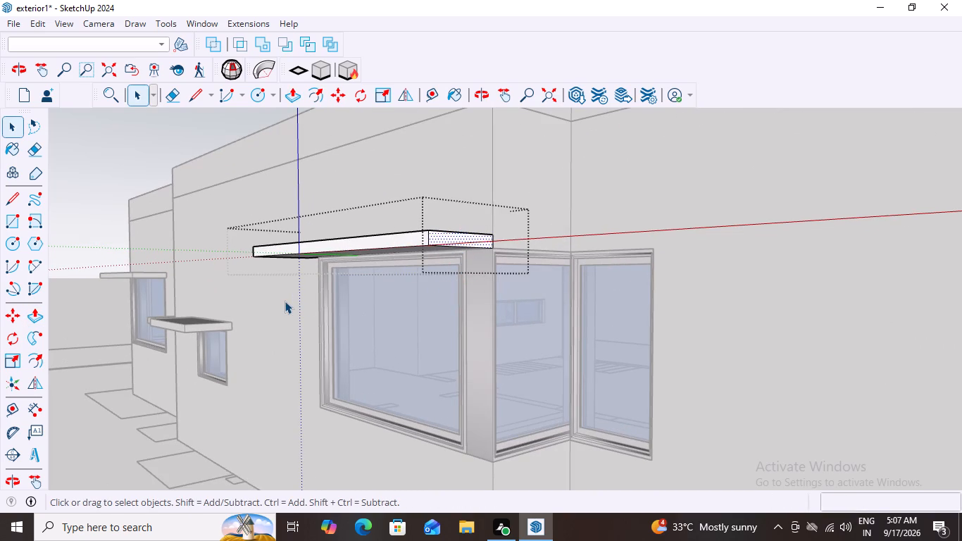
scroll(283, 205, down, 4)
middle_drag(406, 310, 593, 367)
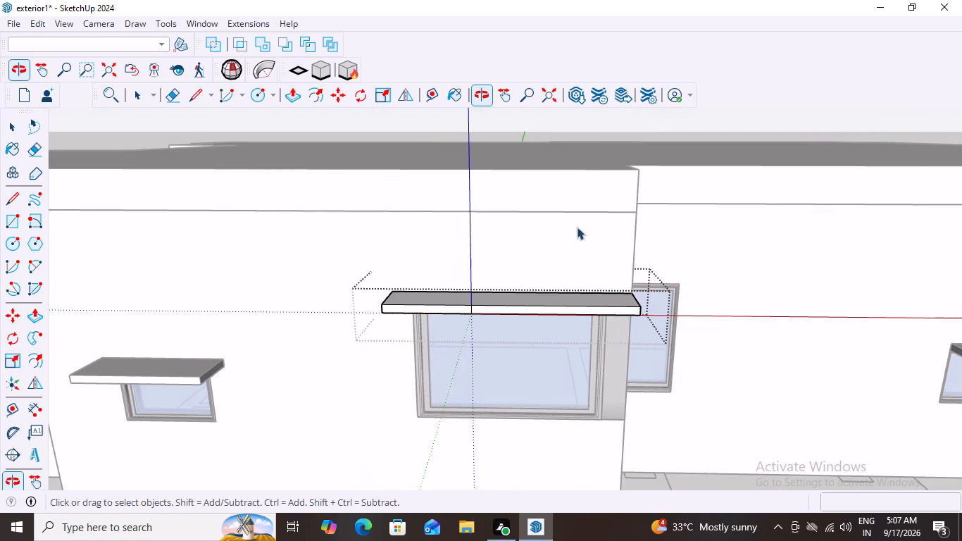
click(551, 142)
scroll(548, 280, down, 7)
double_click(658, 138)
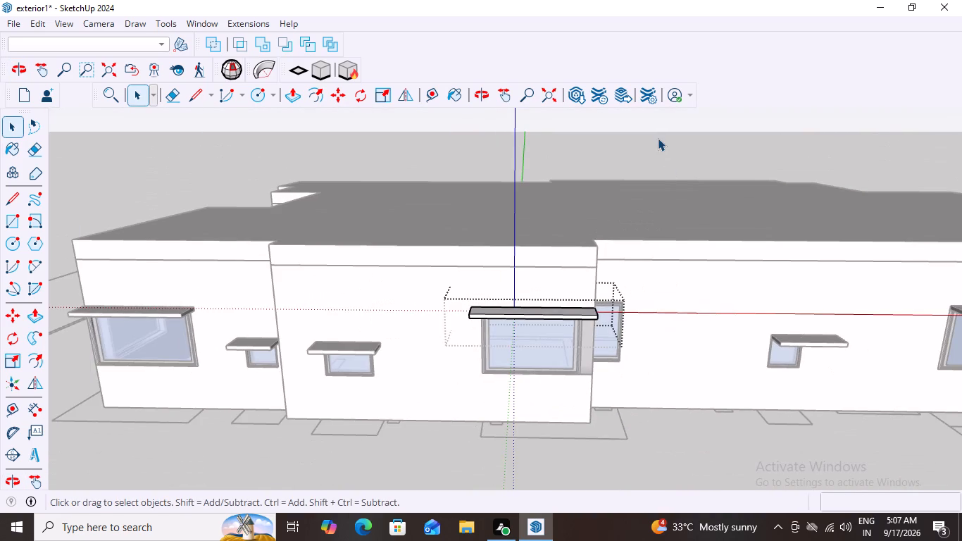
scroll(599, 316, down, 12)
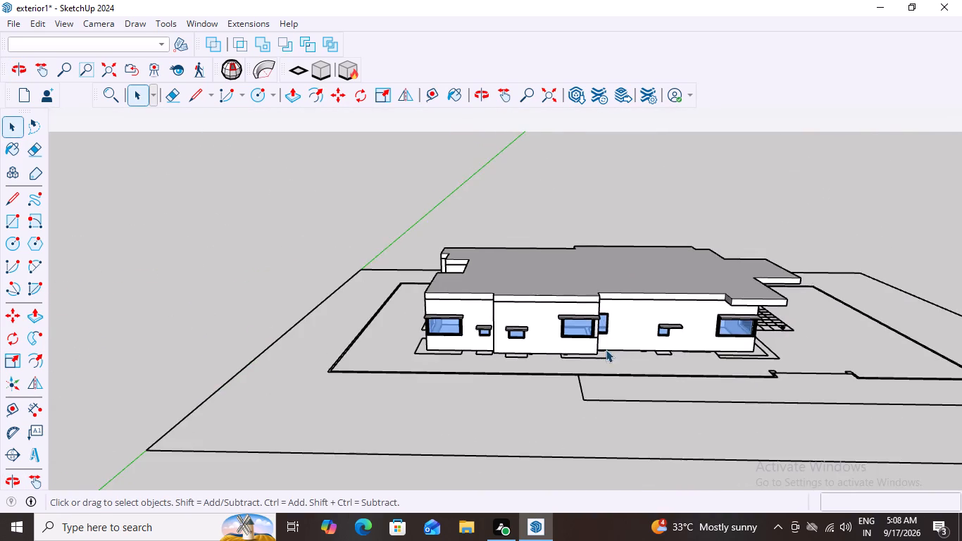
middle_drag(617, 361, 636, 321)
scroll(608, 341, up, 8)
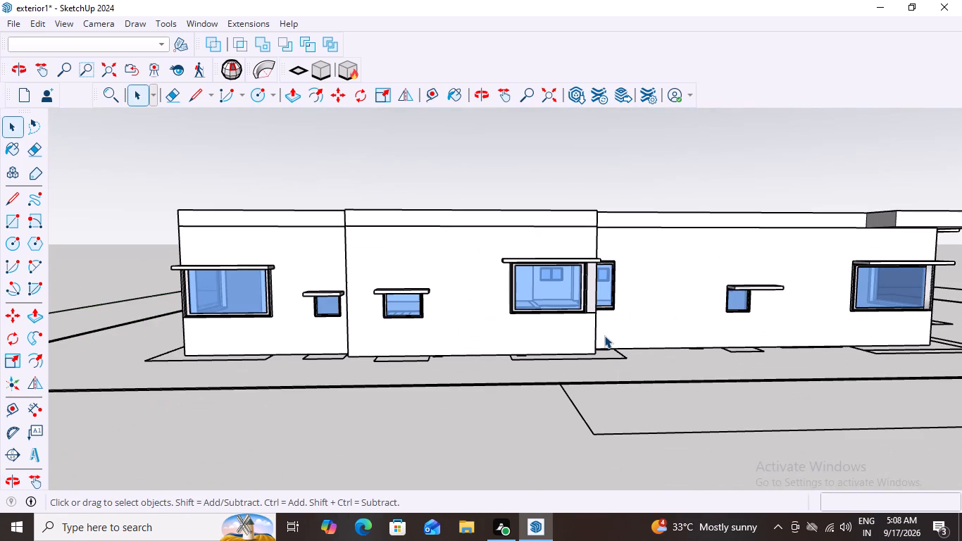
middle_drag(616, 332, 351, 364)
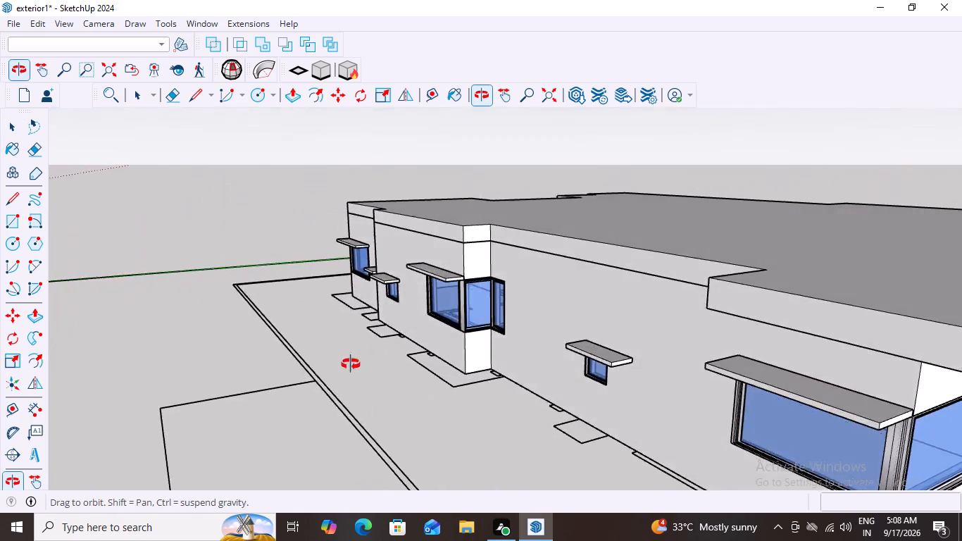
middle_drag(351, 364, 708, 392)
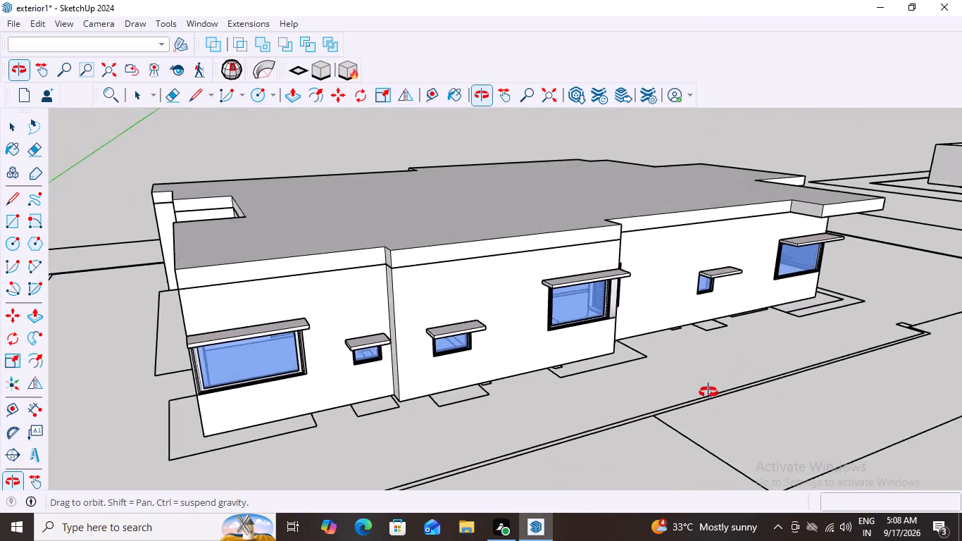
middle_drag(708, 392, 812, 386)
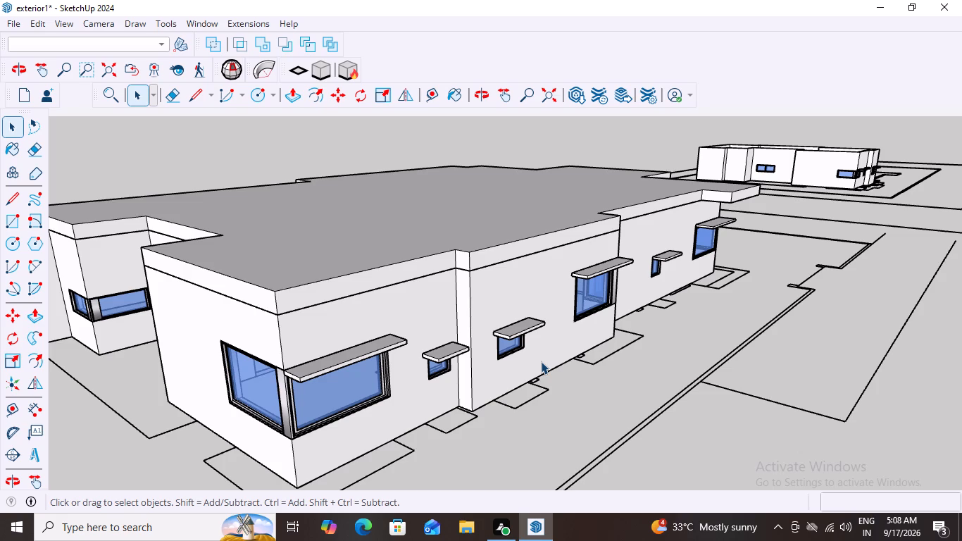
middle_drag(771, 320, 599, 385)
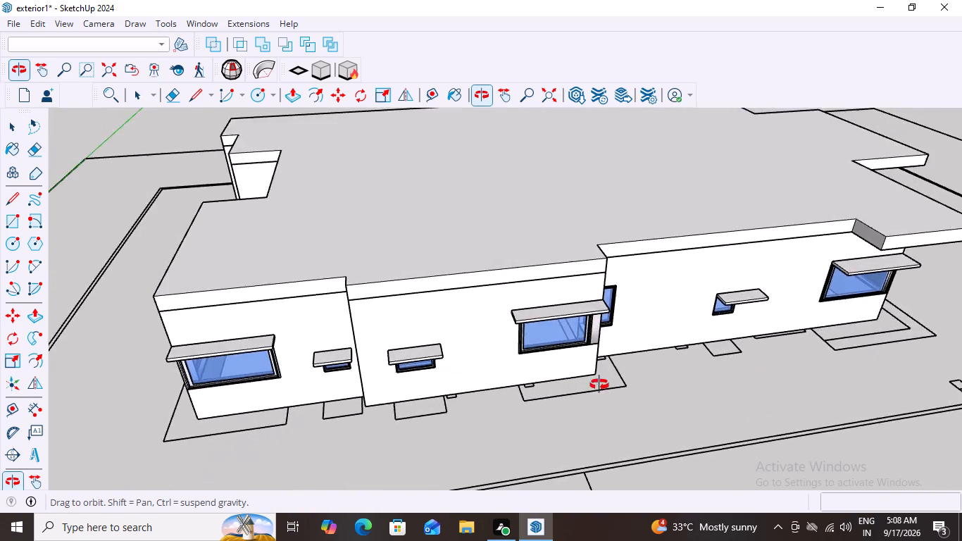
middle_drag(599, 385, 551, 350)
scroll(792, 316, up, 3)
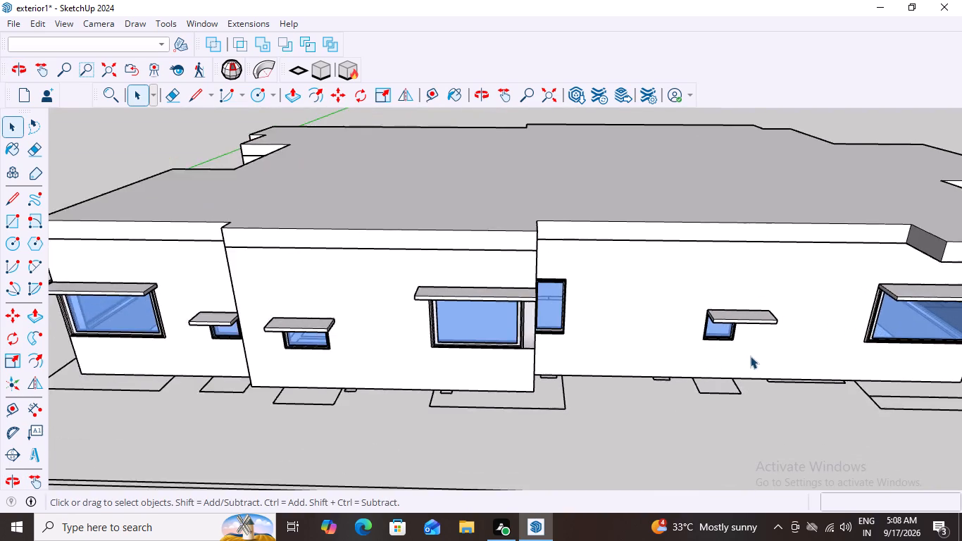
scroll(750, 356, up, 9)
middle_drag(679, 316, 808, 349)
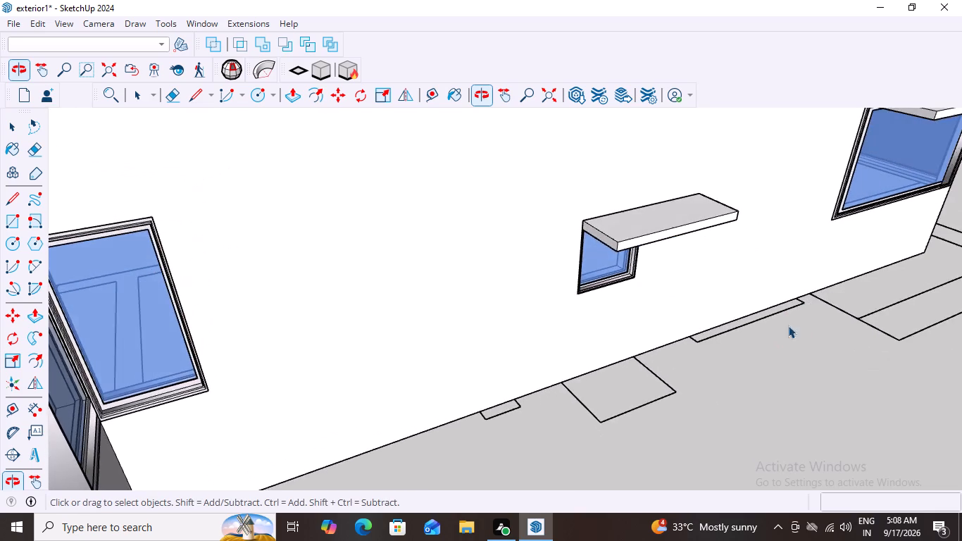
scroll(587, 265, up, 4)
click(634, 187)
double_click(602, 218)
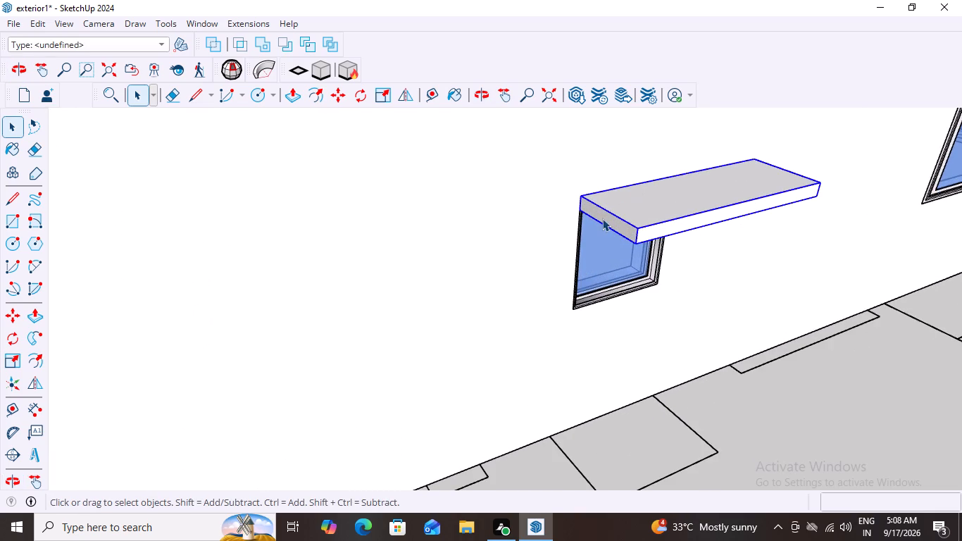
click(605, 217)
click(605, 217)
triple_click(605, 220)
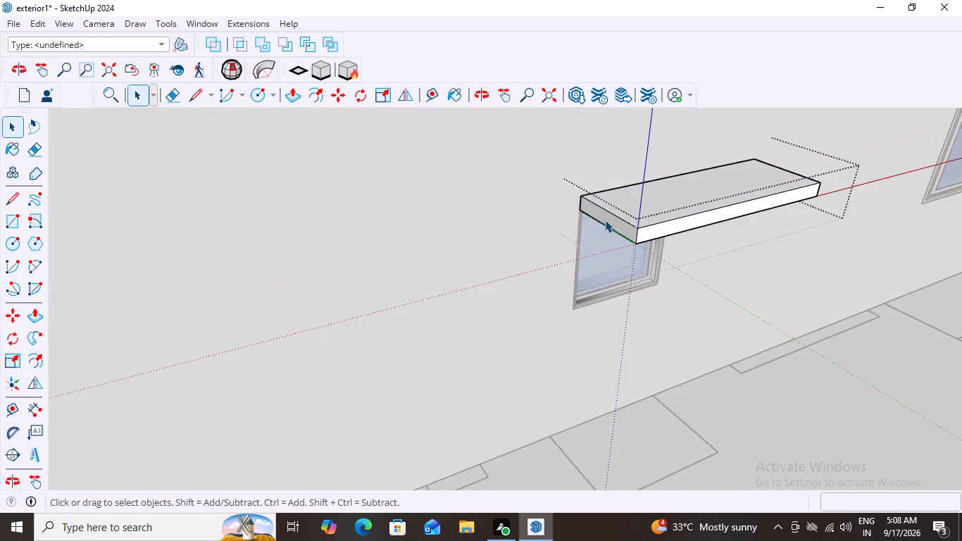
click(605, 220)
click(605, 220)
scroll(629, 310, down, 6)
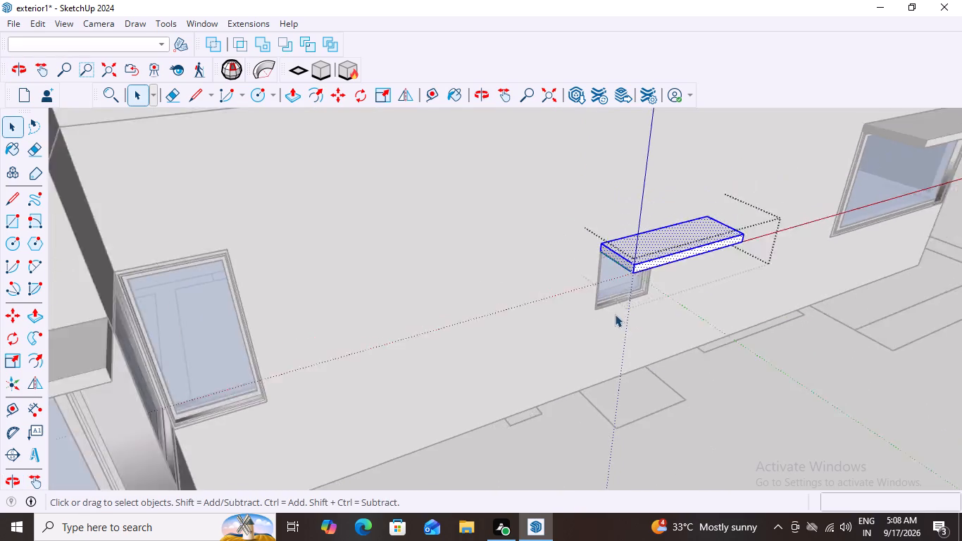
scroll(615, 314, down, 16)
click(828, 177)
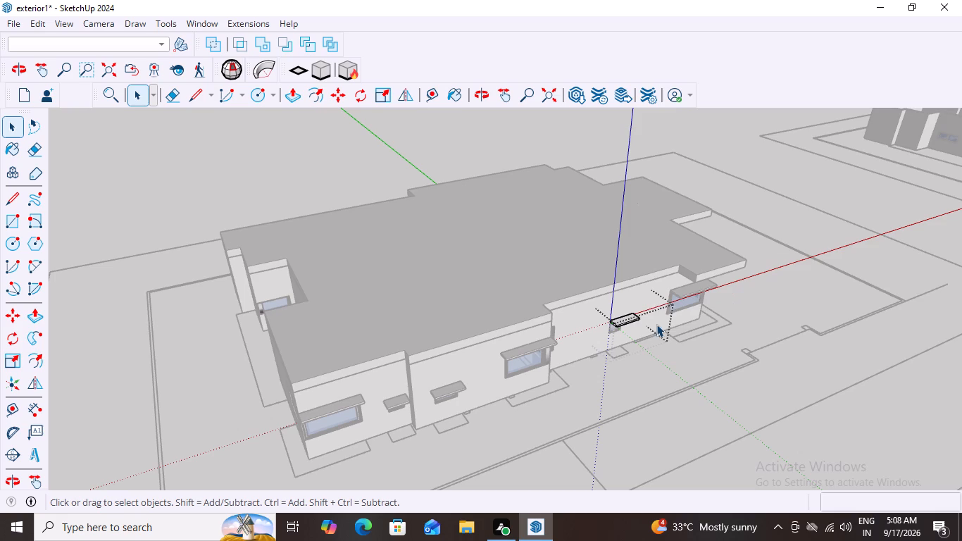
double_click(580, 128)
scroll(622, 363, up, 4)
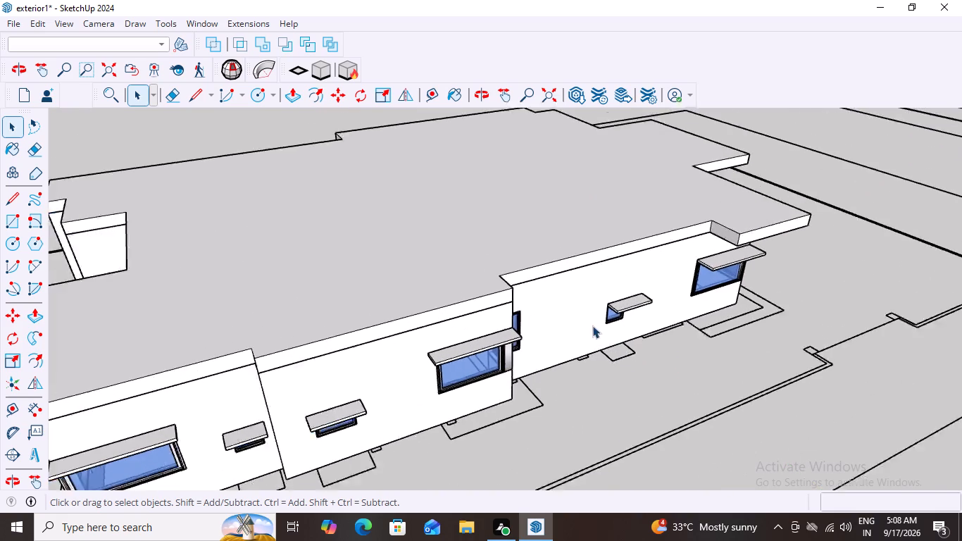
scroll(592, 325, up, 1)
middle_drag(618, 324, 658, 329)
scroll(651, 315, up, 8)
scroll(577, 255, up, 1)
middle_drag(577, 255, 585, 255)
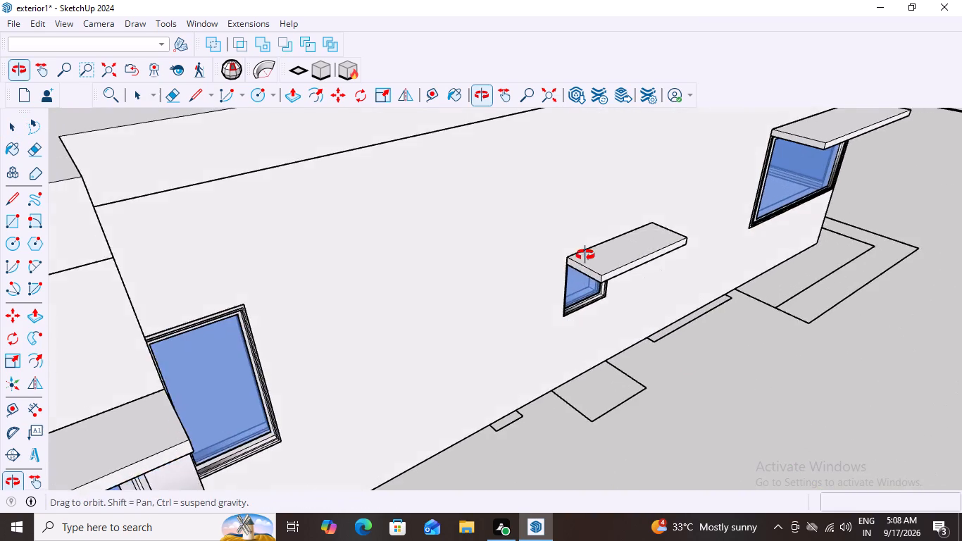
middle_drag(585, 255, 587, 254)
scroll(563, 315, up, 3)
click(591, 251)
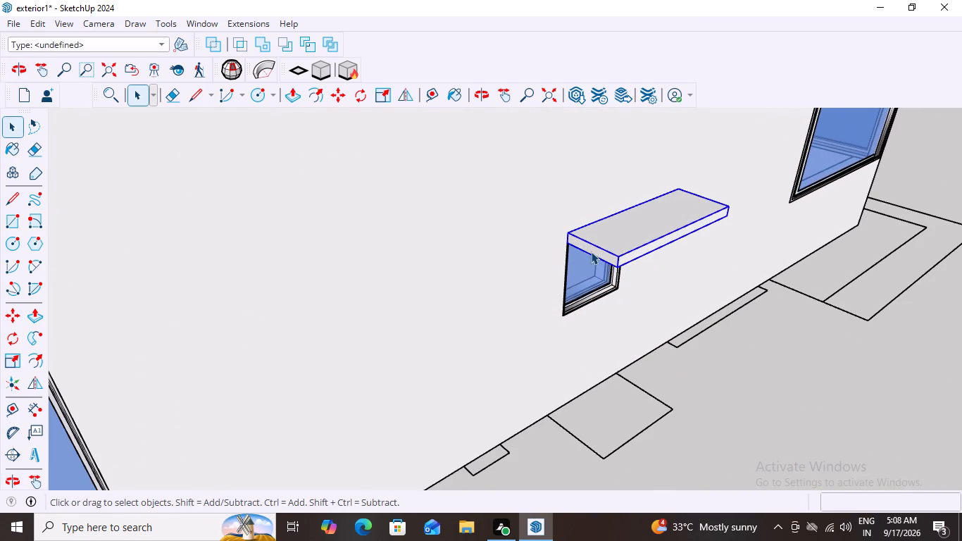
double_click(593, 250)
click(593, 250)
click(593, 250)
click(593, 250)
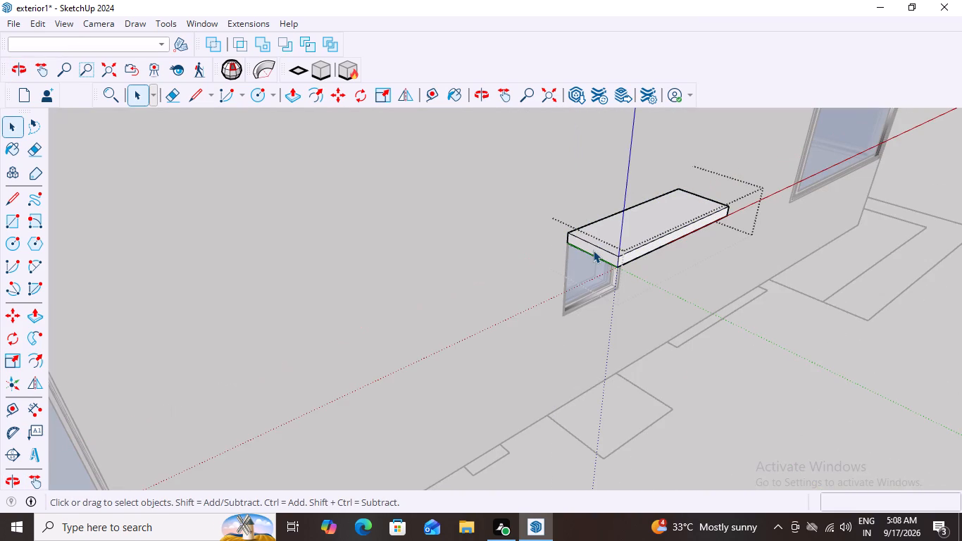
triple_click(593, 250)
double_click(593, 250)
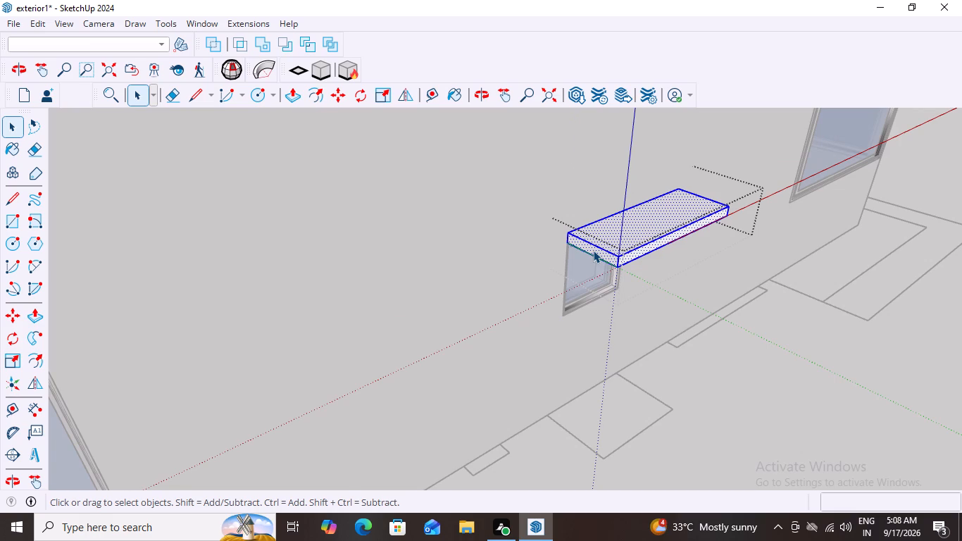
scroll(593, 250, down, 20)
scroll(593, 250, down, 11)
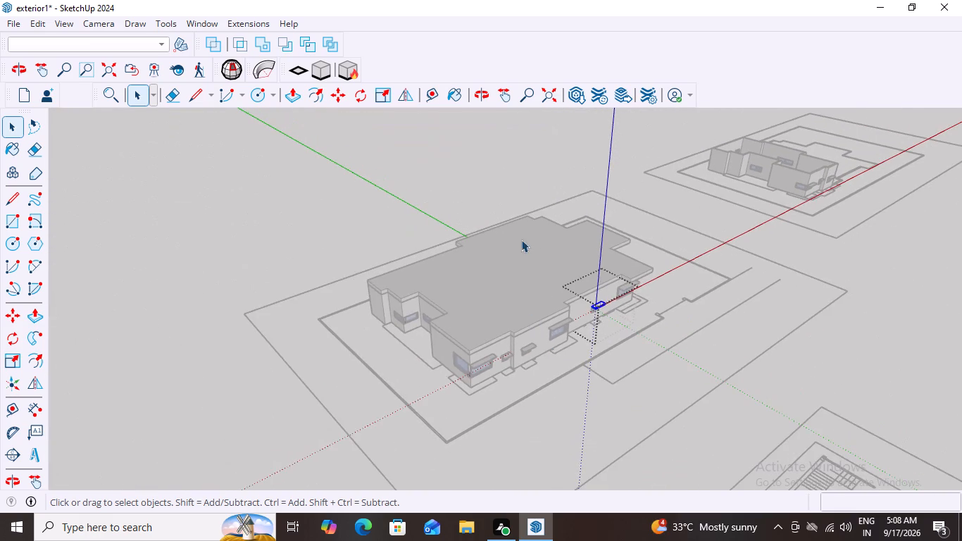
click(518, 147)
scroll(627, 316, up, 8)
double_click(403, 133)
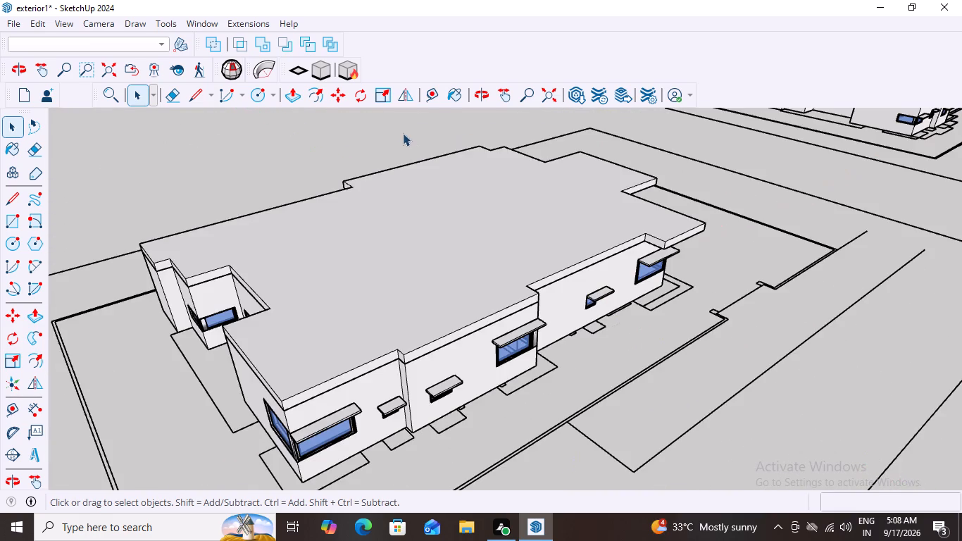
Open the slab group over the small window between the projecting wall and the far large window, including its nested group.
scroll(608, 283, up, 7)
middle_drag(599, 321, 642, 321)
scroll(553, 299, up, 3)
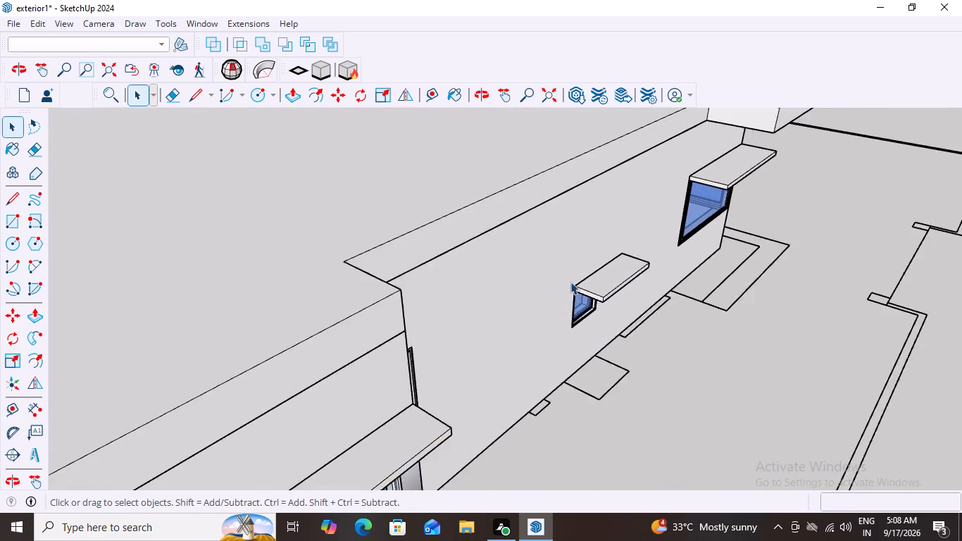
scroll(570, 282, up, 8)
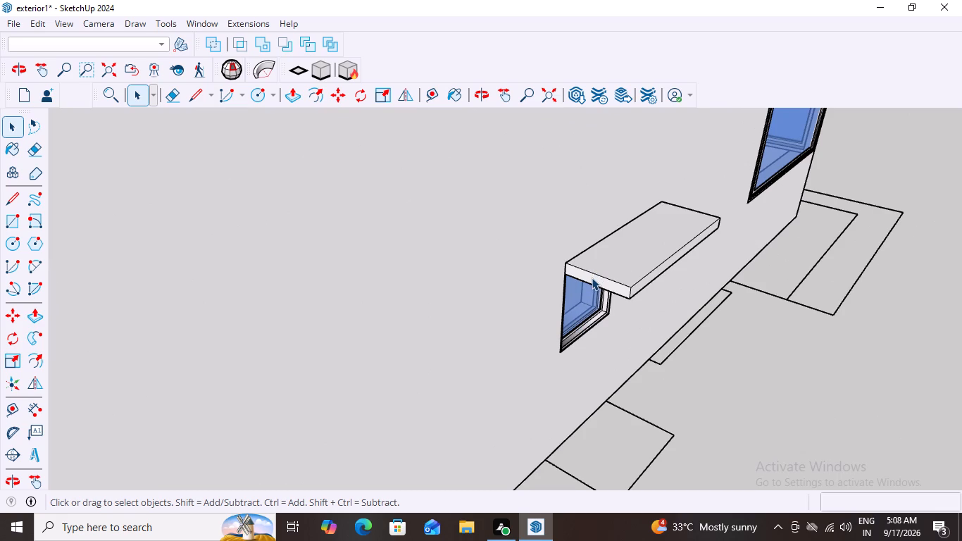
click(592, 278)
click(592, 278)
double_click(592, 278)
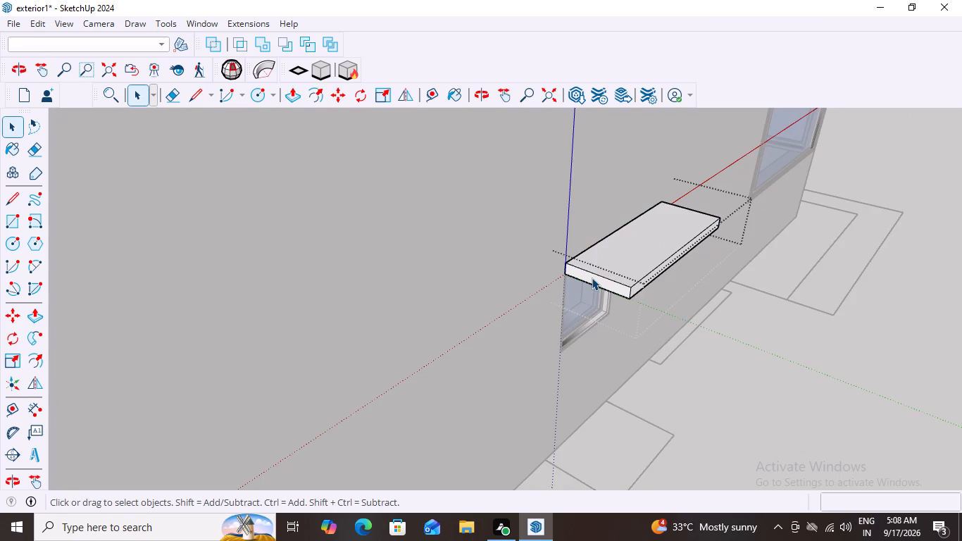
click(590, 279)
click(590, 279)
click(601, 282)
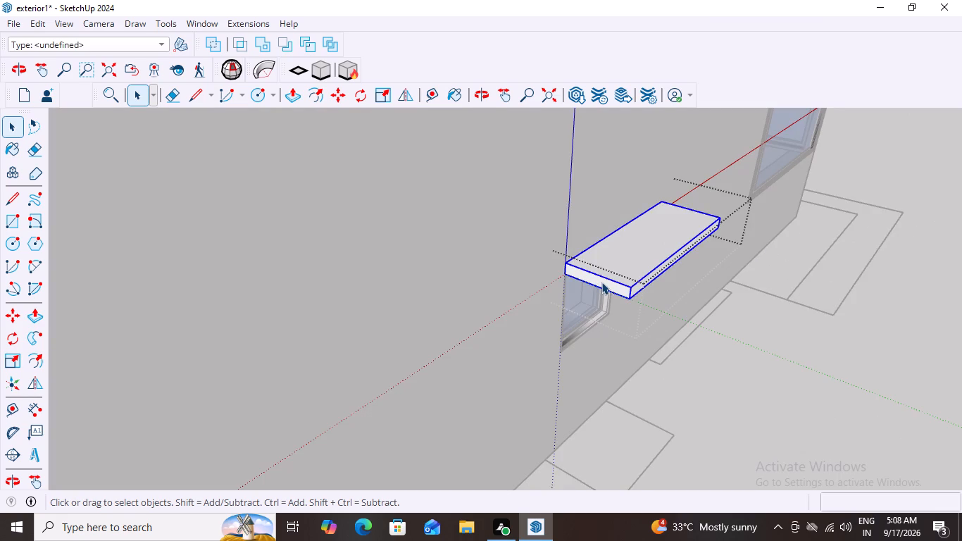
click(601, 282)
click(601, 282)
double_click(601, 282)
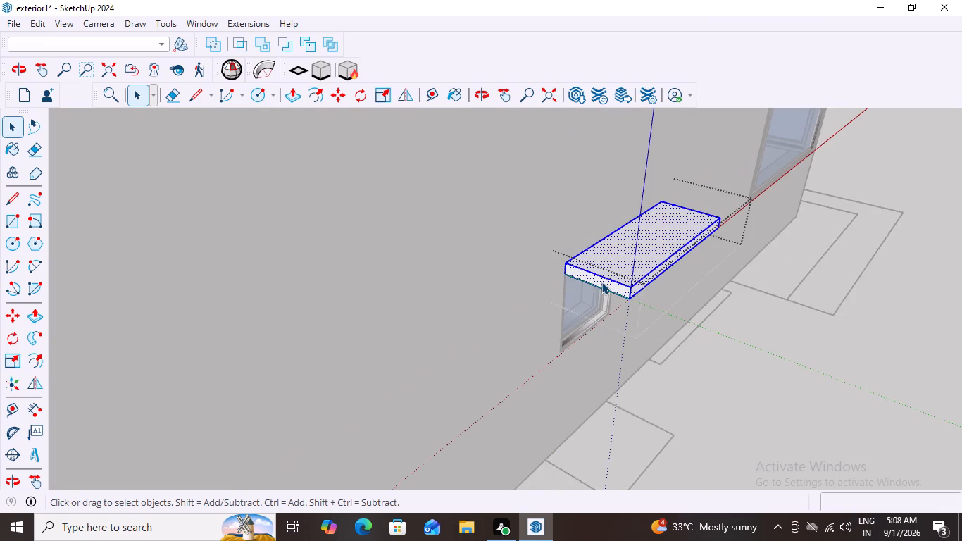
click(601, 282)
Extend the slab's end face nearest the projecting wall outward about 150 mm past the small window's edge with Push/Pull.
shift+click(648, 244)
shift+click(642, 280)
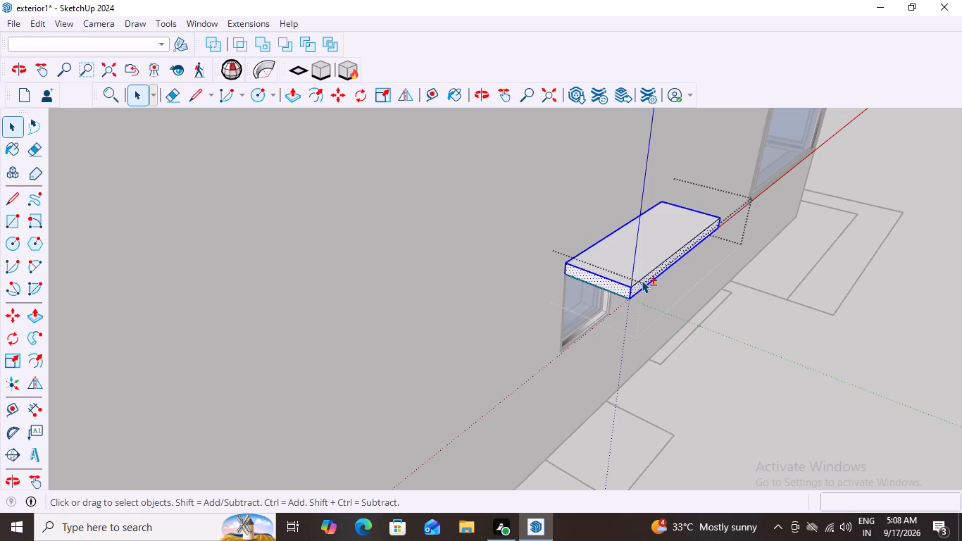
shift+click(639, 282)
shift+click(644, 249)
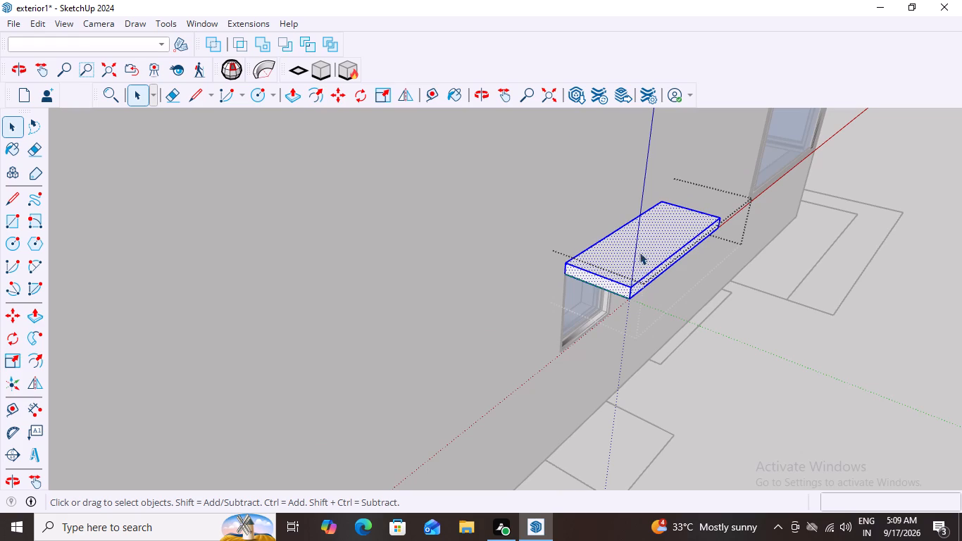
double_click(640, 244)
click(640, 244)
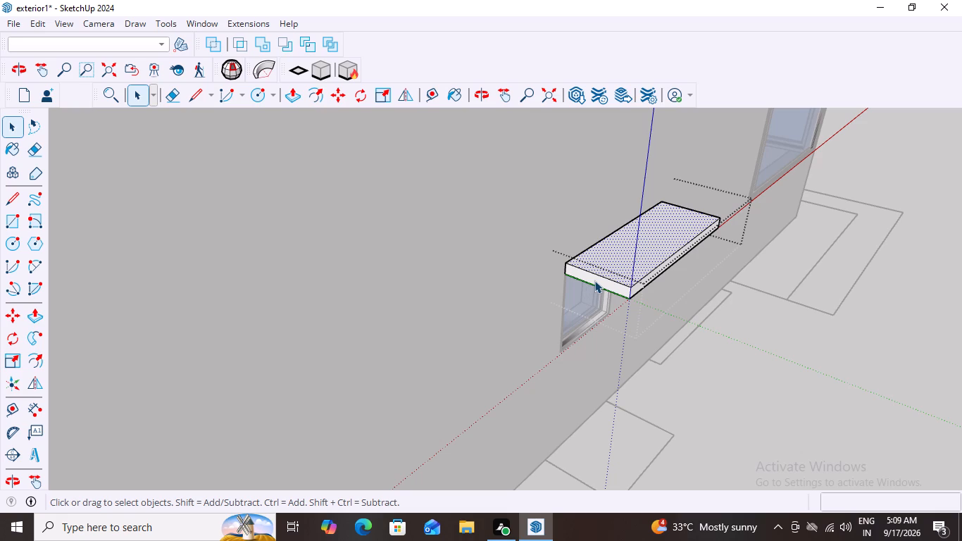
click(594, 280)
key(p)
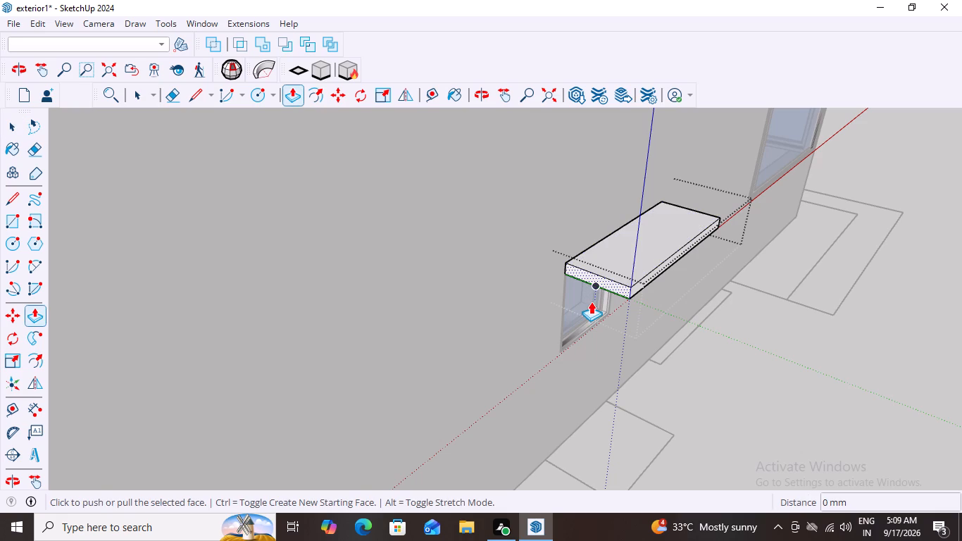
click(608, 275)
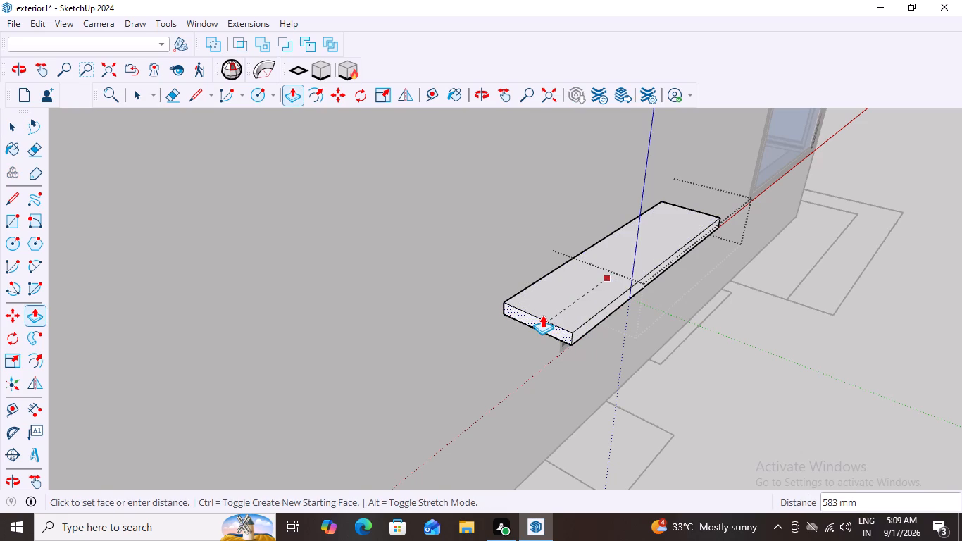
middle_drag(542, 315, 420, 207)
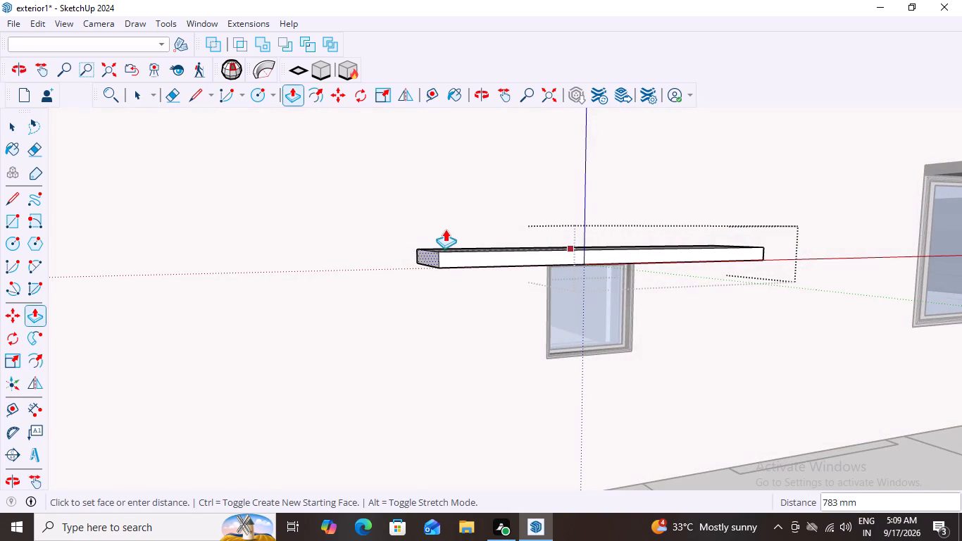
middle_drag(520, 267, 515, 267)
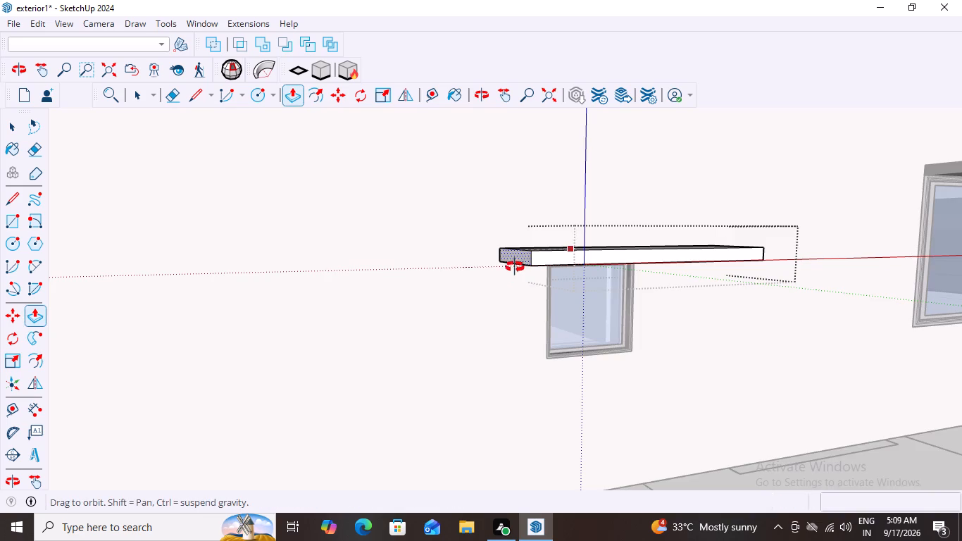
middle_drag(515, 267, 456, 212)
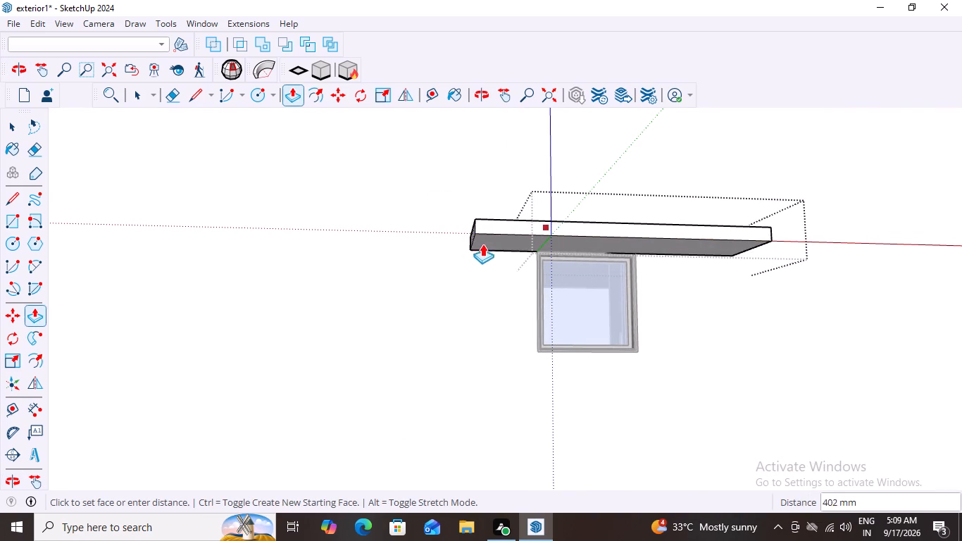
click(518, 260)
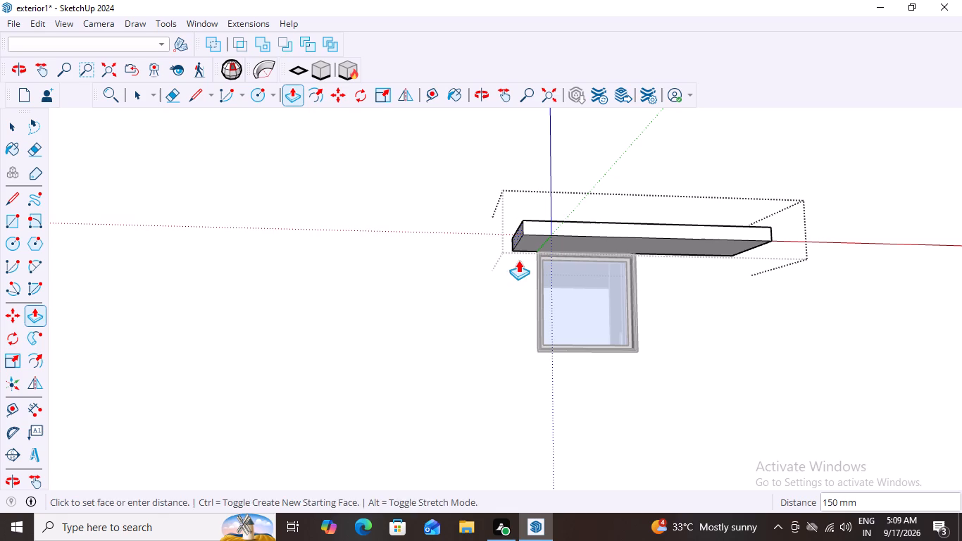
Shorten the small window's slab by pushing its end face nearest the far large window inward about 412 mm with Push/Pull.
scroll(585, 366, down, 7)
middle_drag(673, 385, 587, 461)
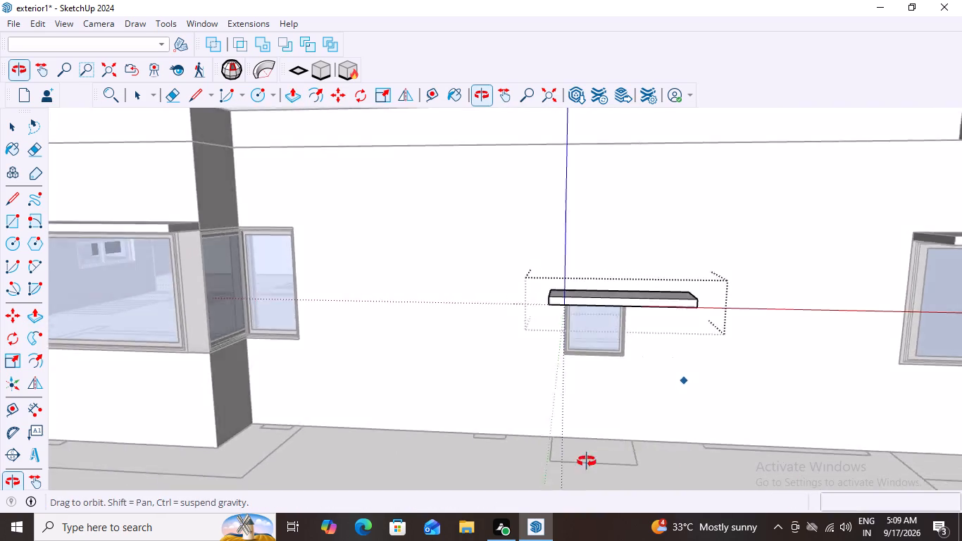
middle_drag(587, 461, 522, 473)
middle_drag(755, 391, 633, 385)
scroll(591, 345, up, 2)
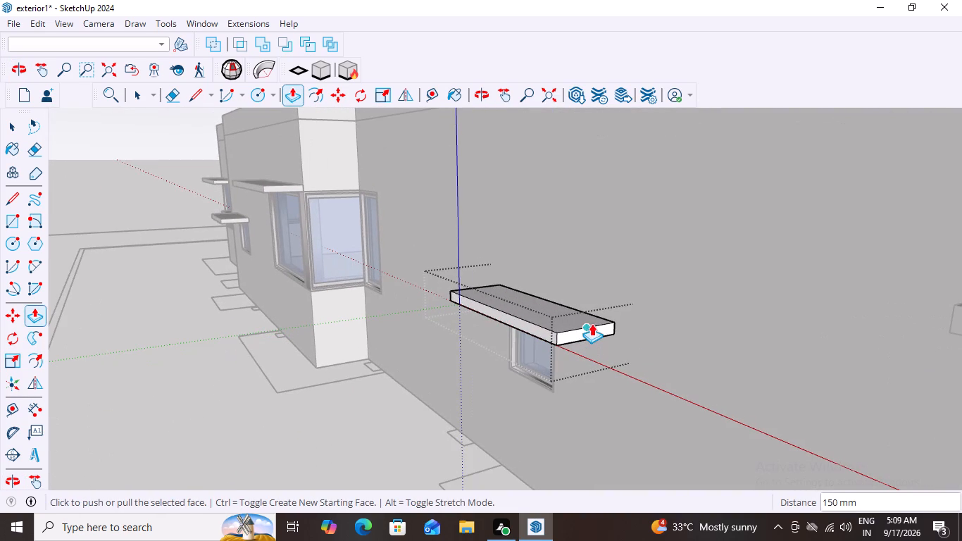
key(space)
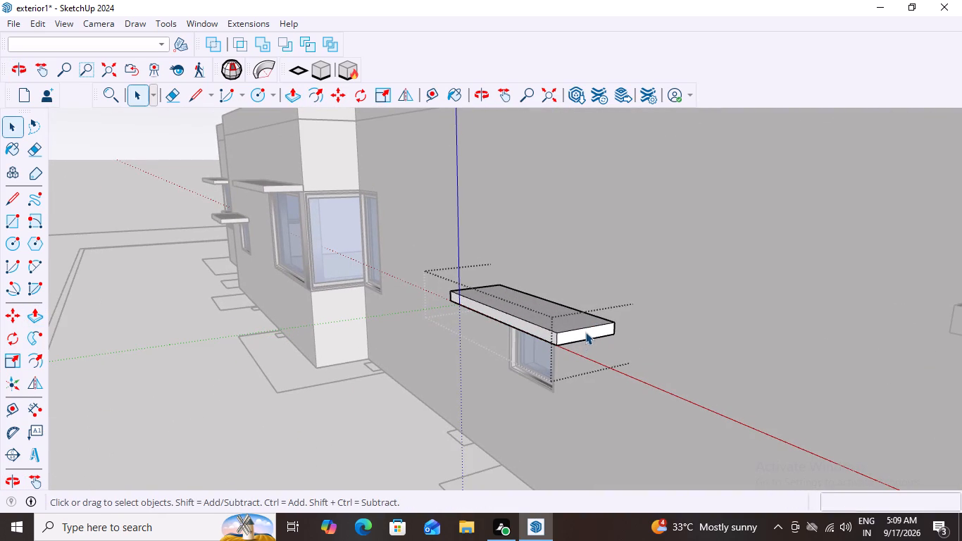
click(586, 332)
key(p)
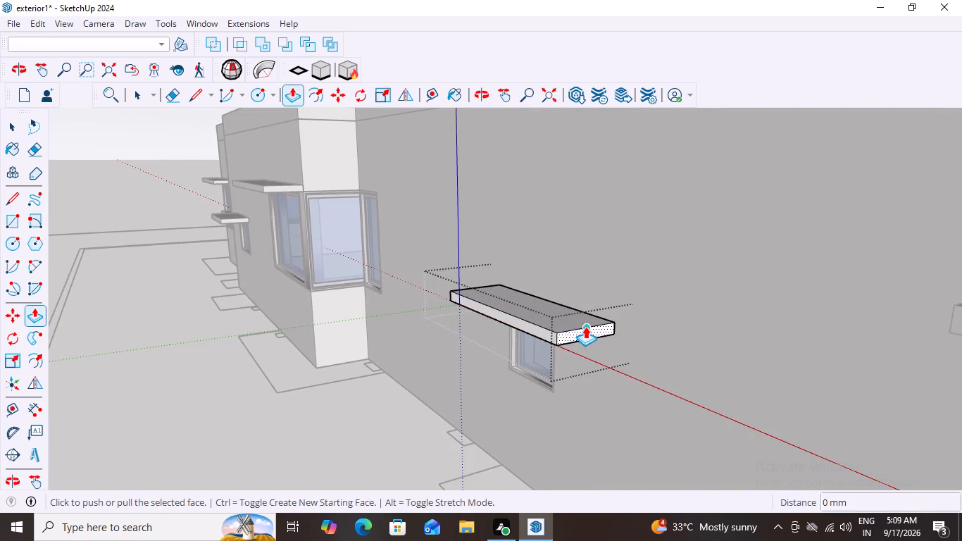
click(583, 330)
middle_drag(561, 316, 816, 260)
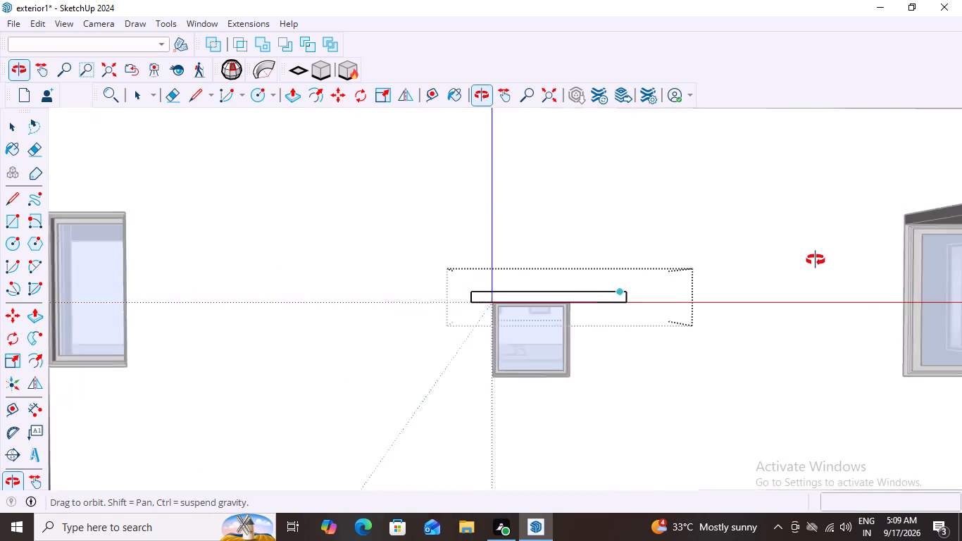
middle_drag(816, 260, 828, 229)
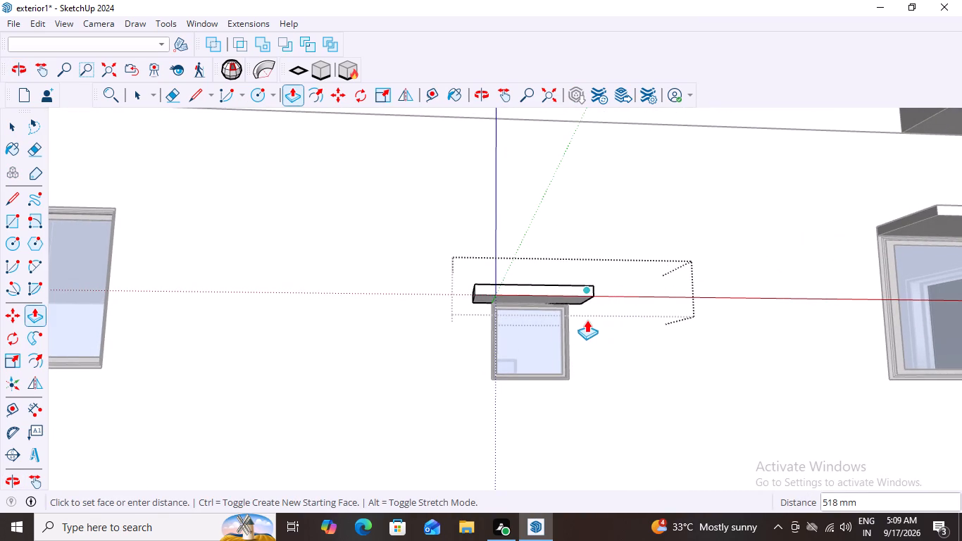
middle_drag(592, 318, 570, 275)
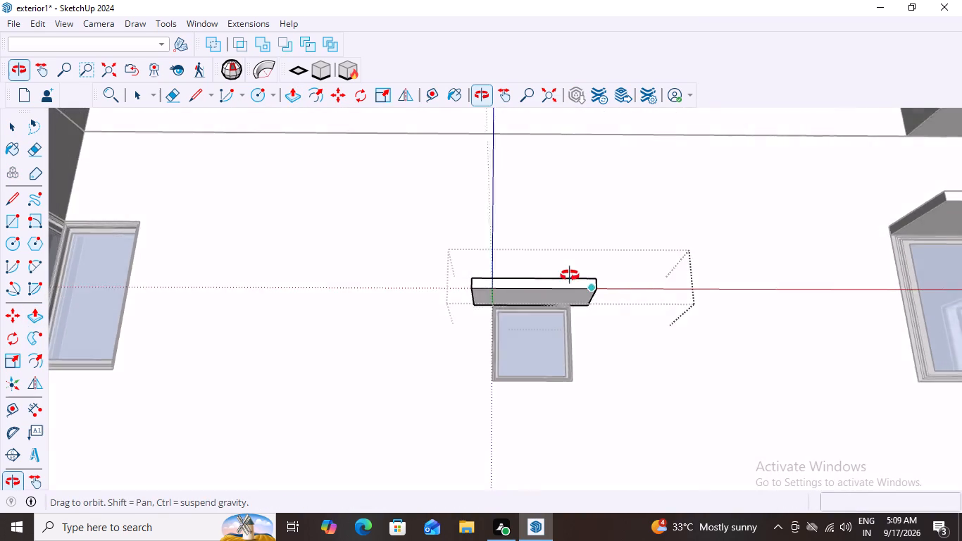
middle_drag(570, 275, 574, 255)
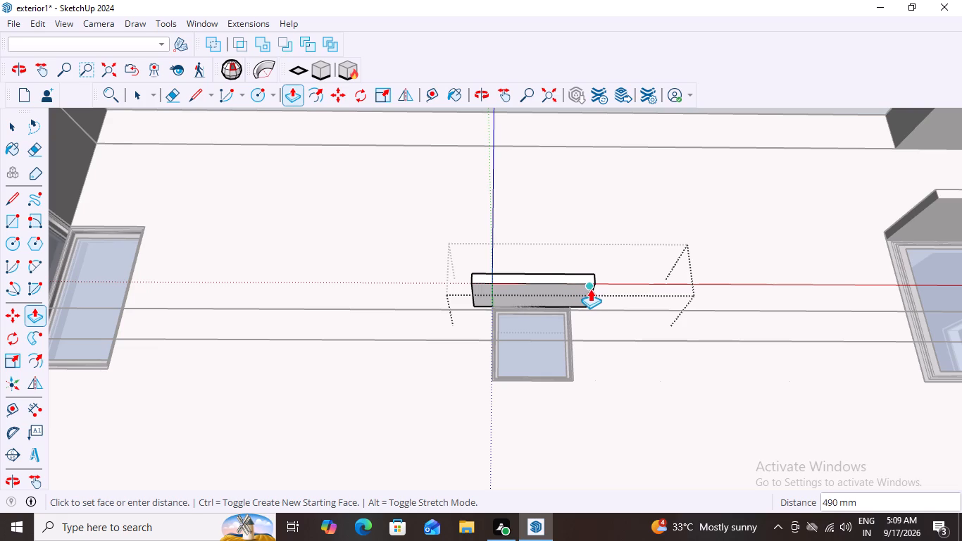
middle_drag(590, 289, 601, 321)
click(600, 321)
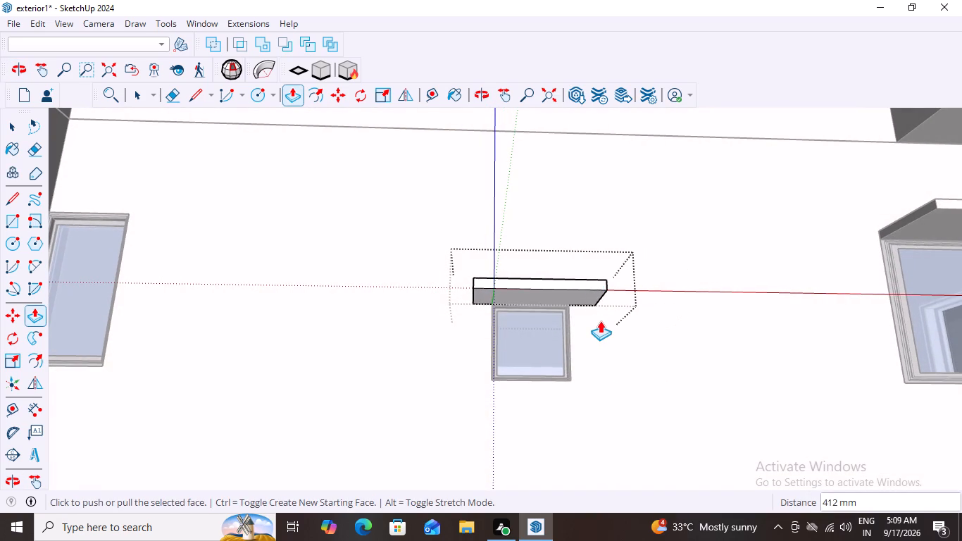
Push the same end face slightly further inward toward the small window's edge with Push/Pull and close the slab's groups.
middle_drag(658, 296, 485, 330)
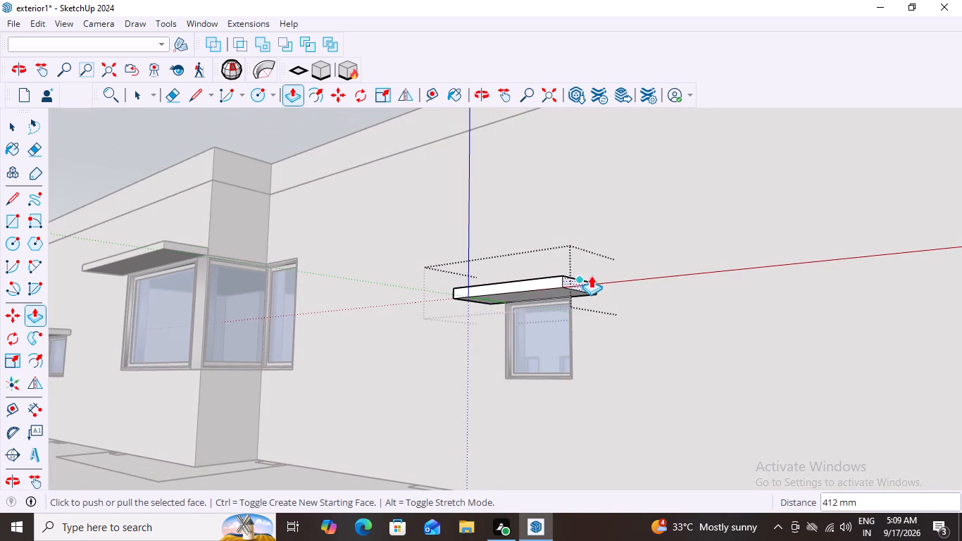
click(588, 275)
middle_drag(568, 286, 721, 266)
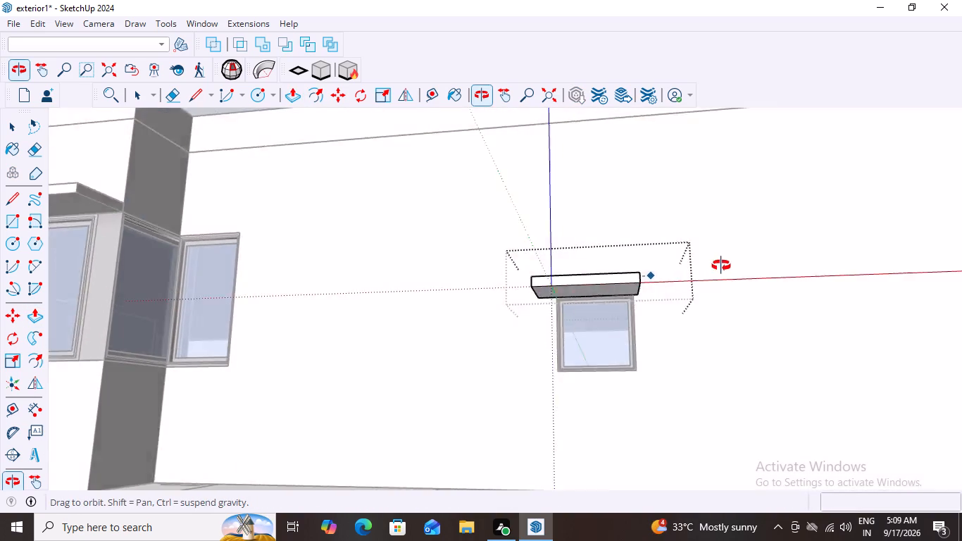
middle_drag(721, 266, 746, 262)
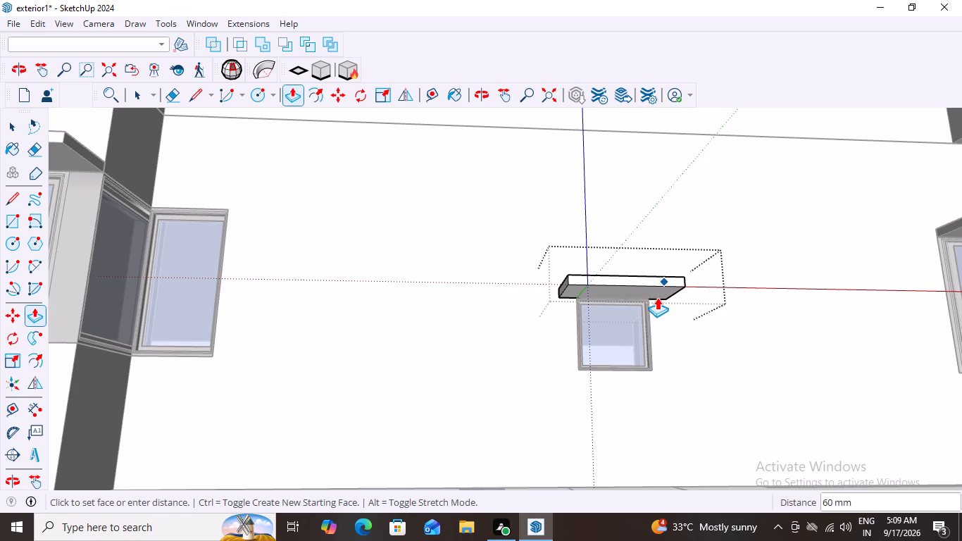
middle_drag(657, 299, 607, 305)
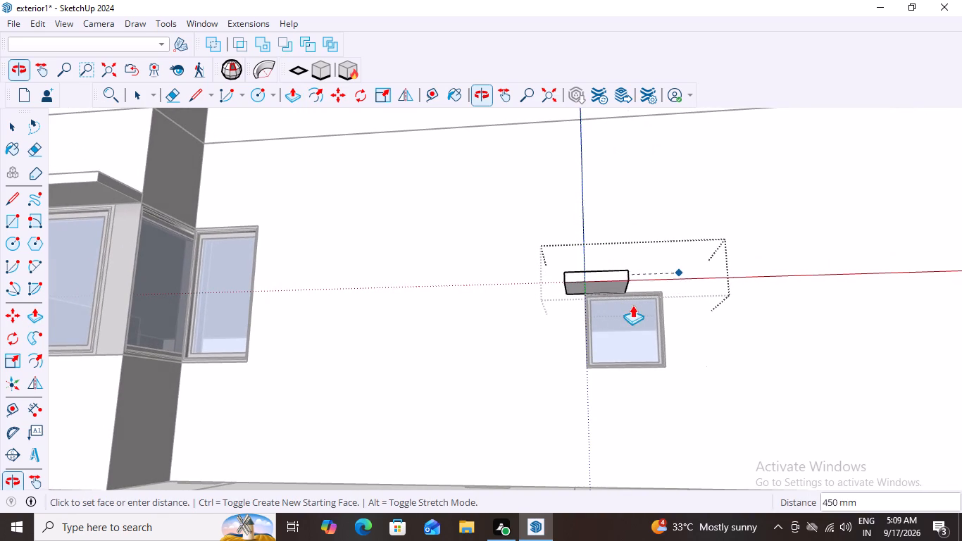
click(671, 301)
key(space)
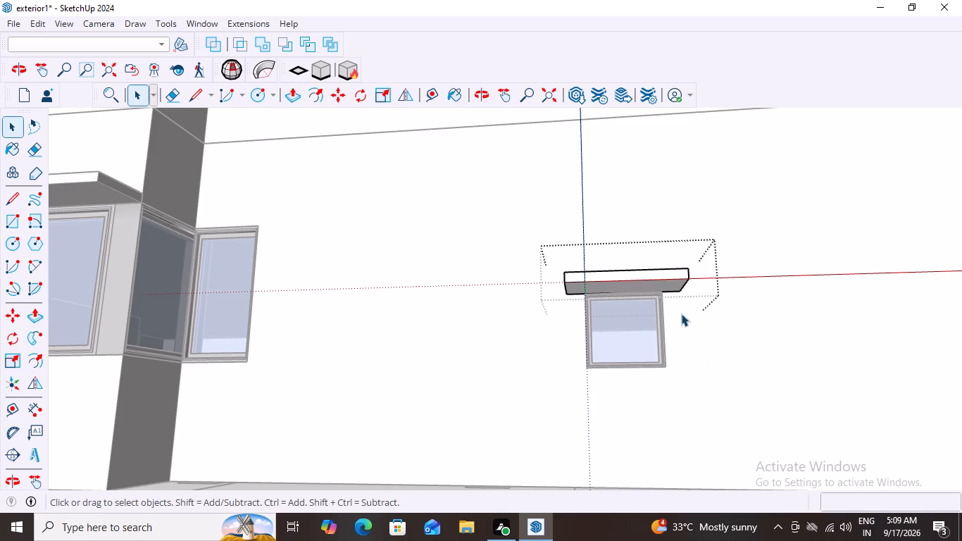
scroll(681, 319, down, 14)
middle_drag(682, 366, 692, 485)
double_click(709, 184)
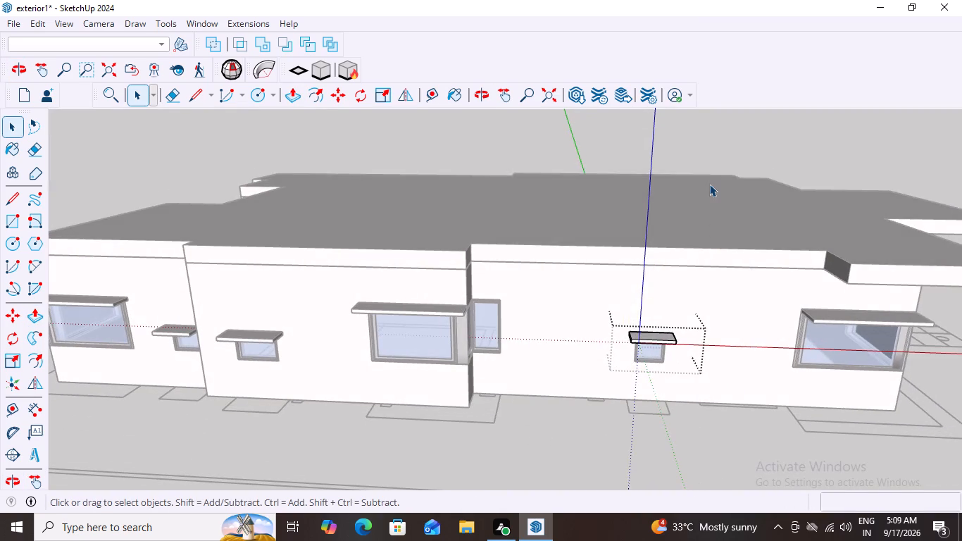
double_click(699, 127)
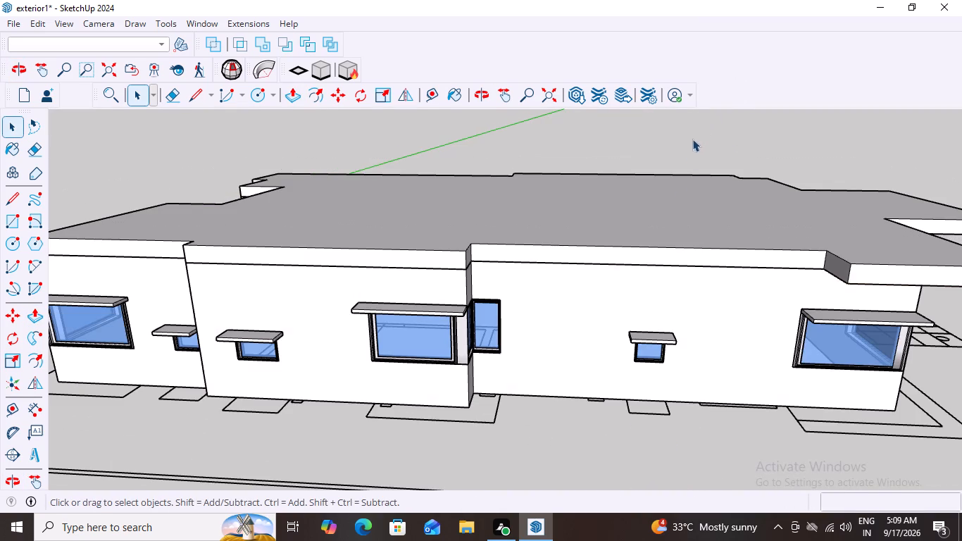
Examine the sunshade slabs along the roofed house's wall and compare them with those on the neighbouring unroofed house.
scroll(645, 296, down, 4)
scroll(618, 354, down, 4)
middle_drag(608, 367, 658, 380)
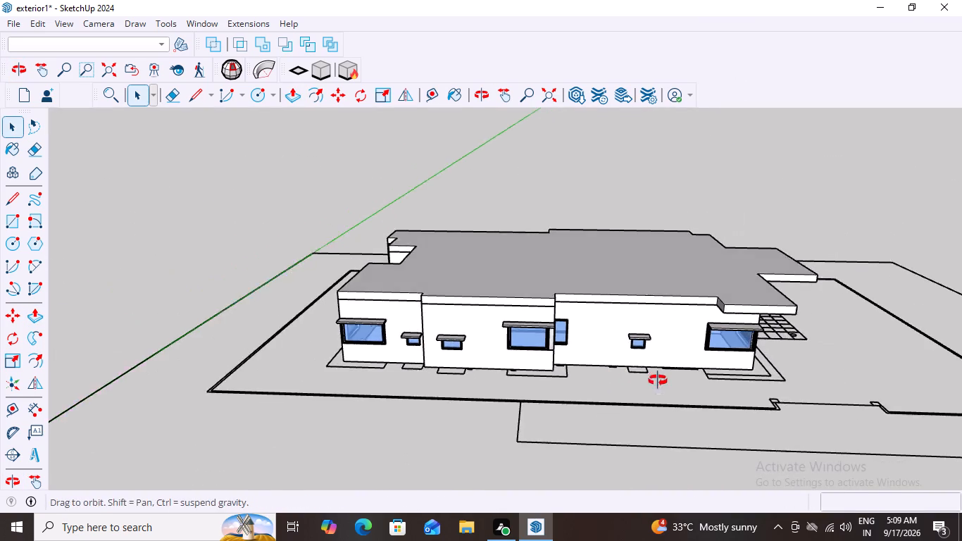
middle_drag(658, 380, 677, 382)
scroll(533, 389, up, 6)
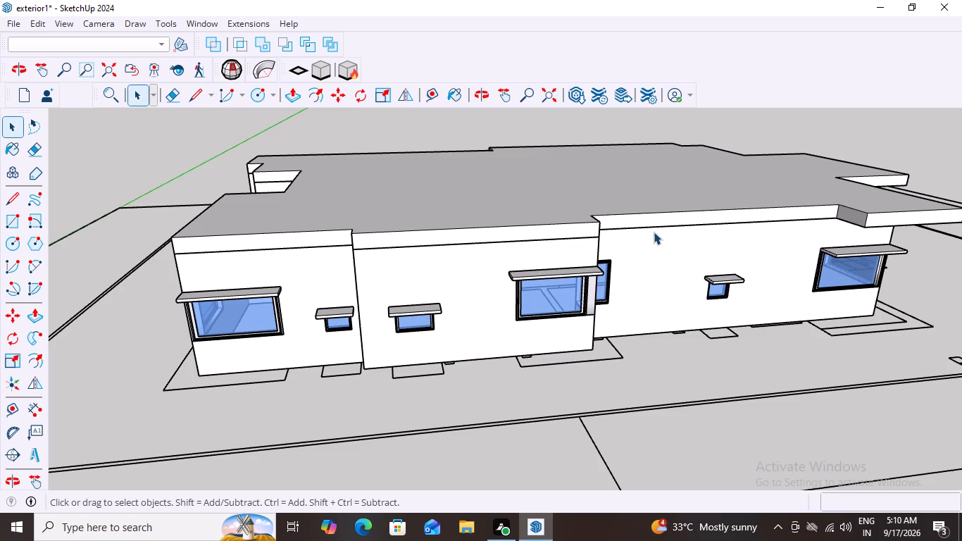
scroll(704, 256, down, 13)
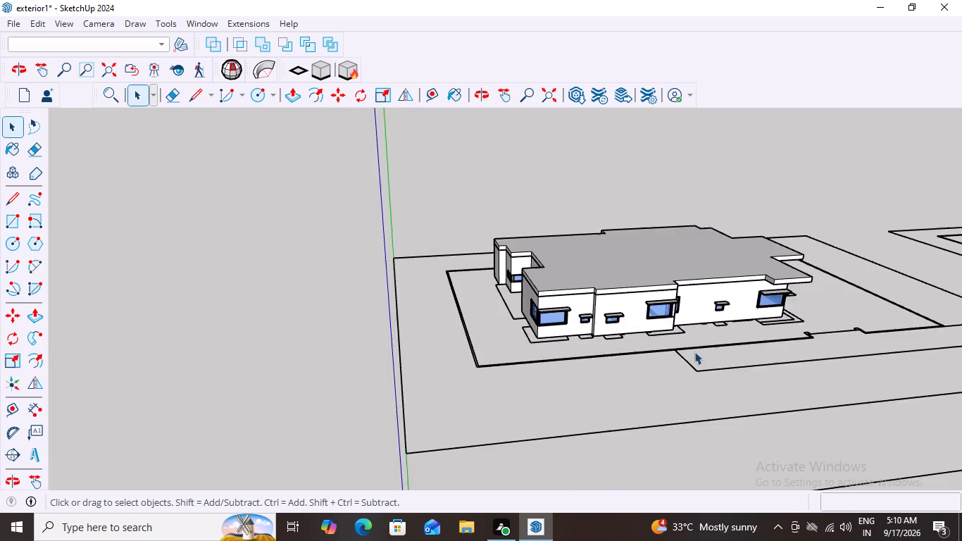
scroll(694, 352, down, 15)
scroll(961, 363, up, 9)
scroll(935, 334, down, 1)
scroll(935, 334, up, 6)
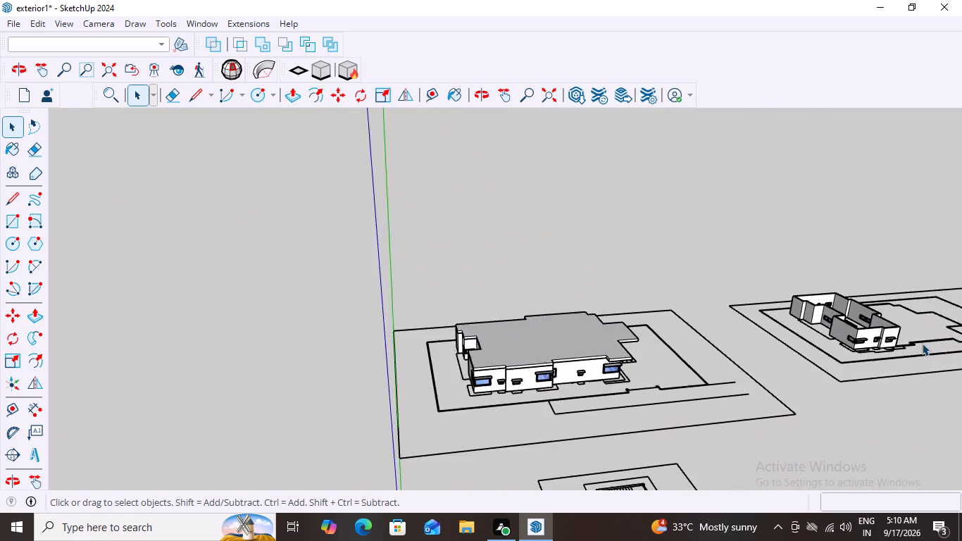
scroll(922, 343, up, 20)
scroll(922, 343, up, 3)
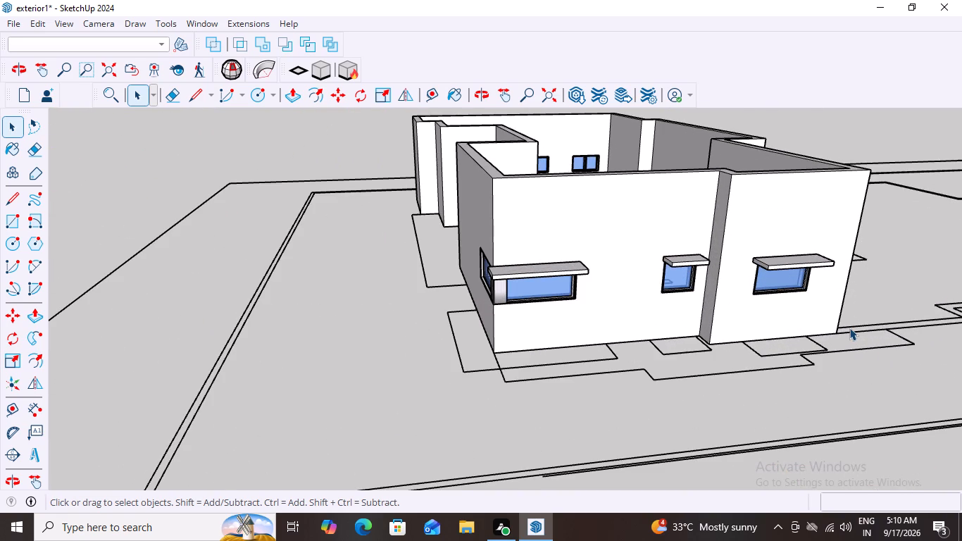
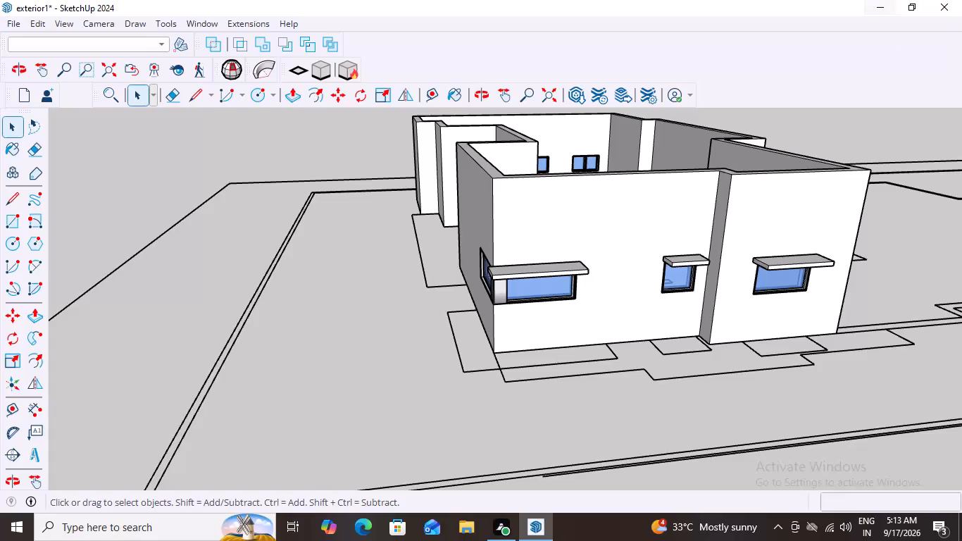
Examine both houses from farther out, then the roofed house's sunshades, roof slab and projecting roof corner.
scroll(814, 540, down, 3)
scroll(908, 492, down, 11)
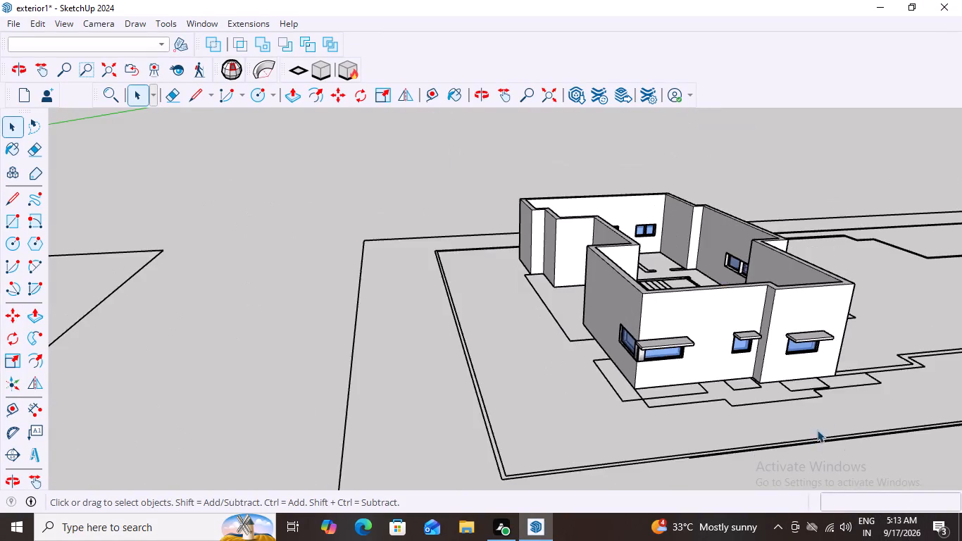
scroll(817, 430, down, 12)
scroll(902, 386, up, 2)
middle_drag(320, 406, 476, 402)
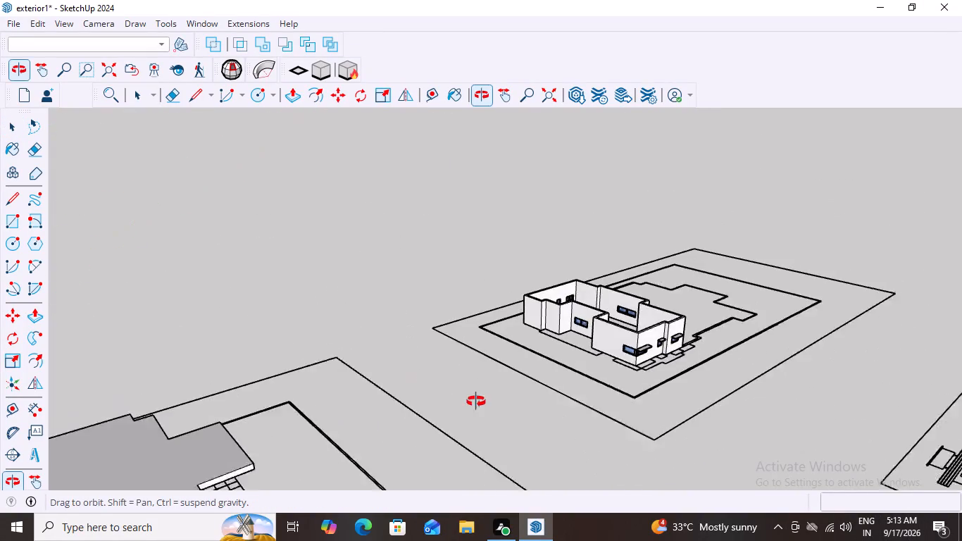
middle_drag(476, 402, 477, 402)
scroll(396, 420, down, 7)
middle_click(396, 420)
middle_drag(342, 443, 233, 421)
scroll(292, 437, up, 3)
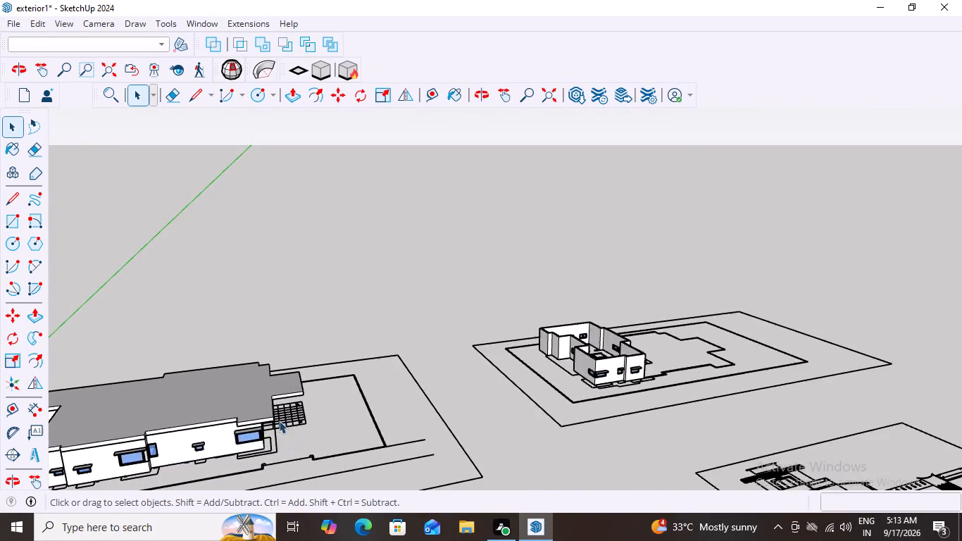
scroll(279, 421, up, 12)
middle_drag(356, 428, 298, 425)
scroll(301, 425, down, 5)
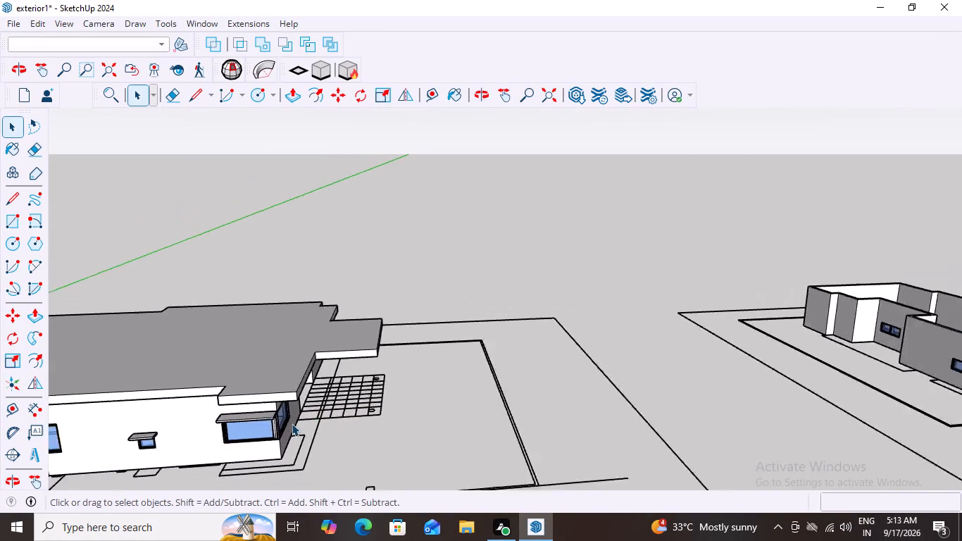
scroll(292, 423, down, 6)
scroll(207, 418, up, 10)
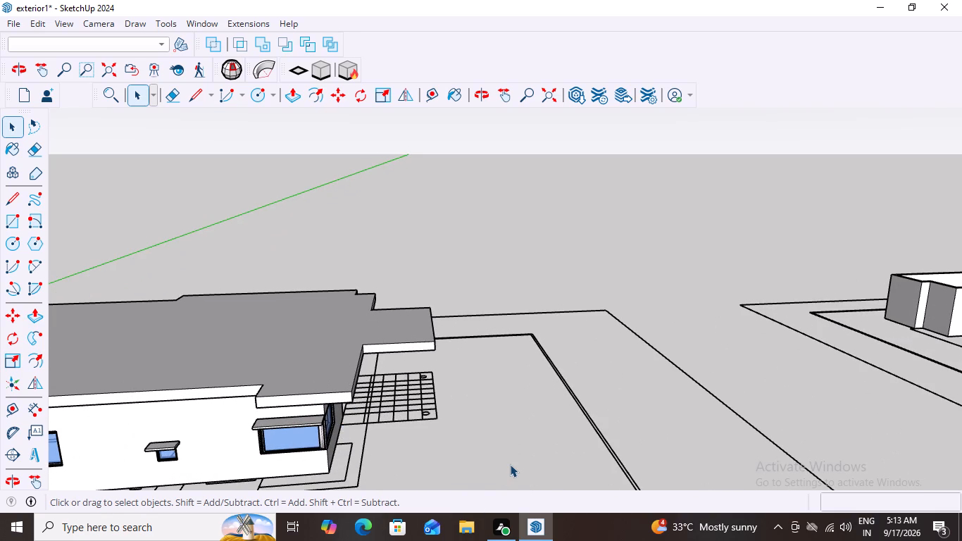
scroll(642, 350, down, 7)
scroll(475, 367, up, 6)
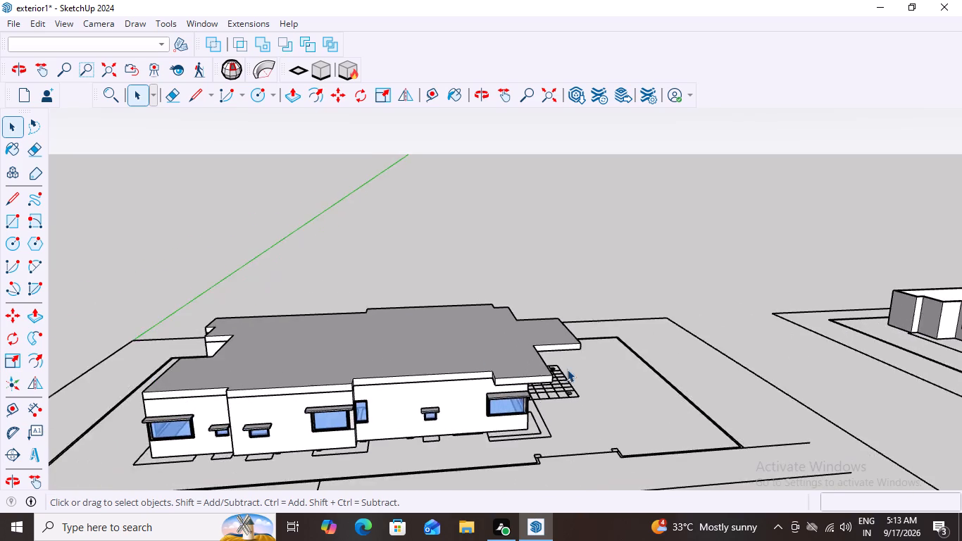
scroll(567, 369, up, 2)
middle_drag(648, 371, 615, 412)
scroll(568, 435, down, 1)
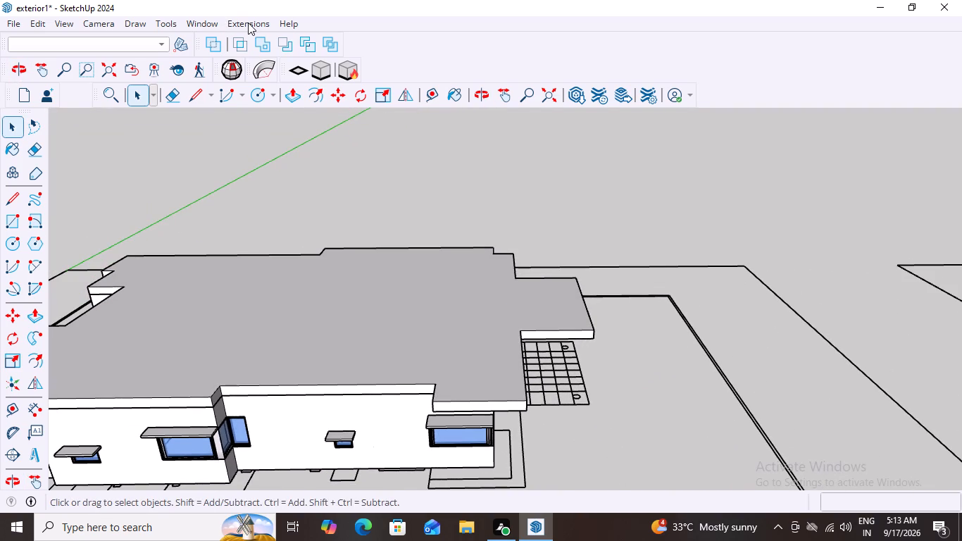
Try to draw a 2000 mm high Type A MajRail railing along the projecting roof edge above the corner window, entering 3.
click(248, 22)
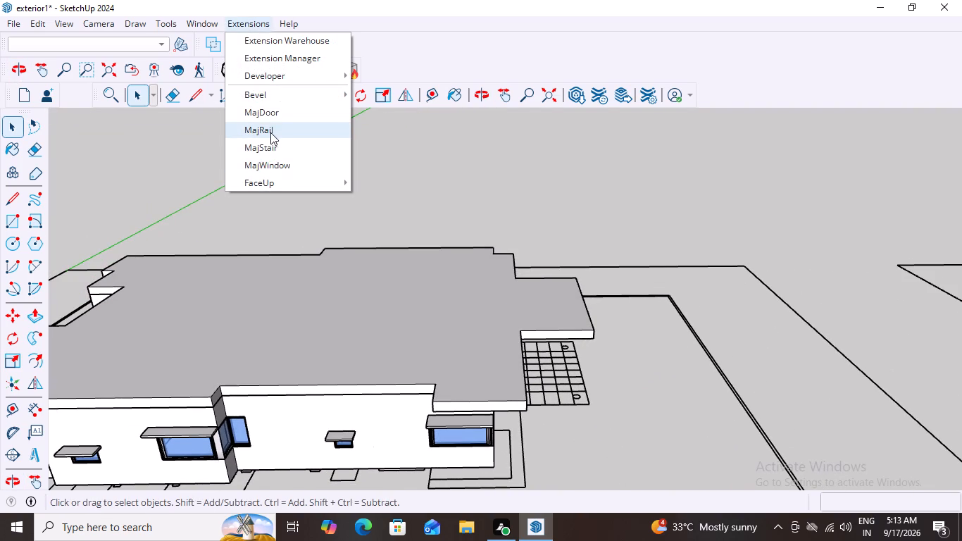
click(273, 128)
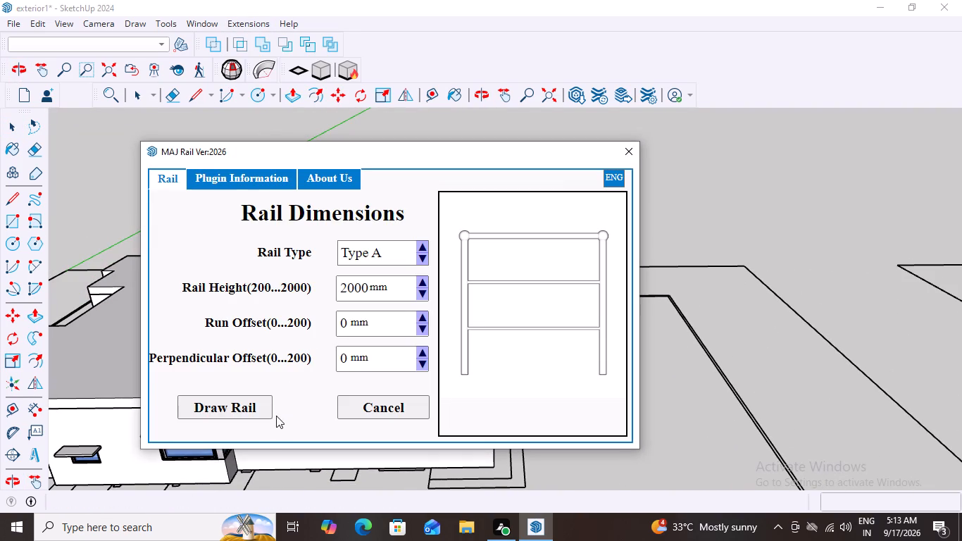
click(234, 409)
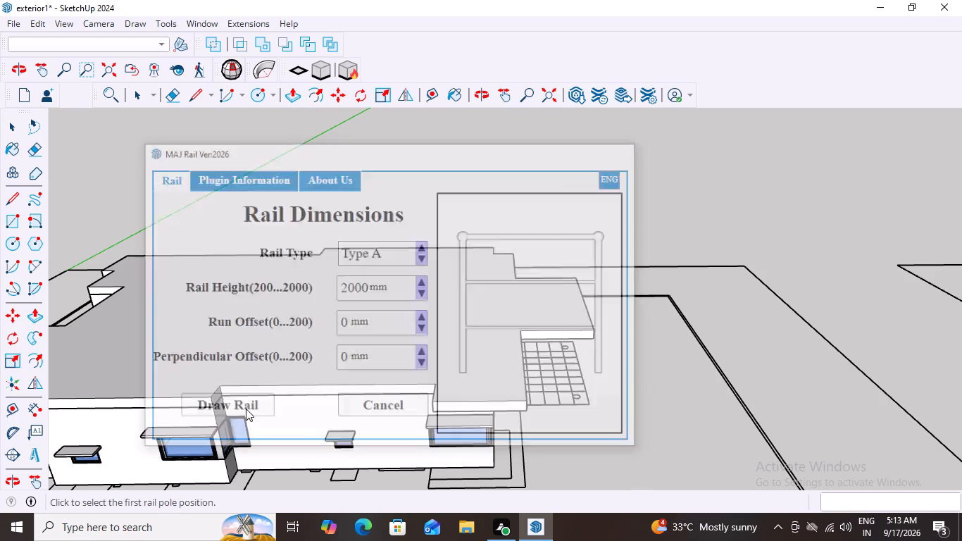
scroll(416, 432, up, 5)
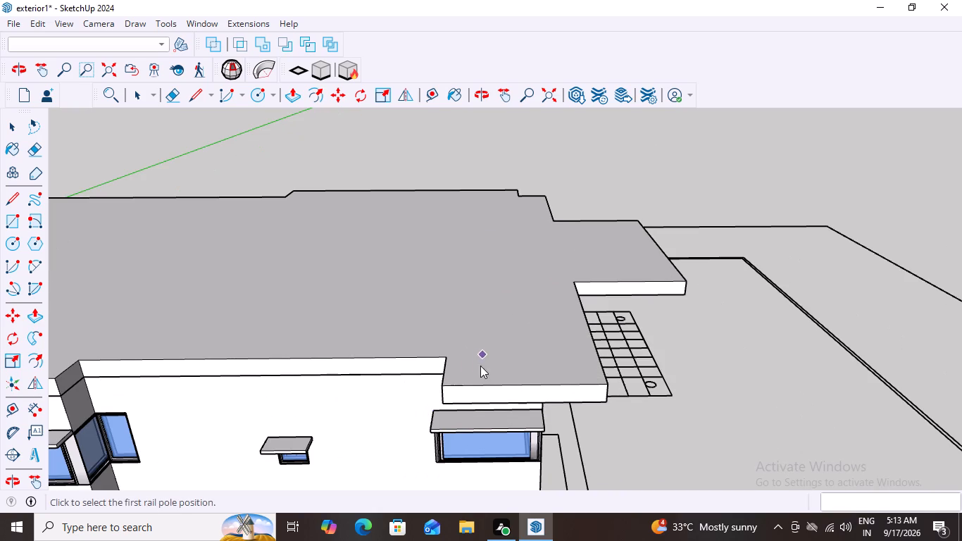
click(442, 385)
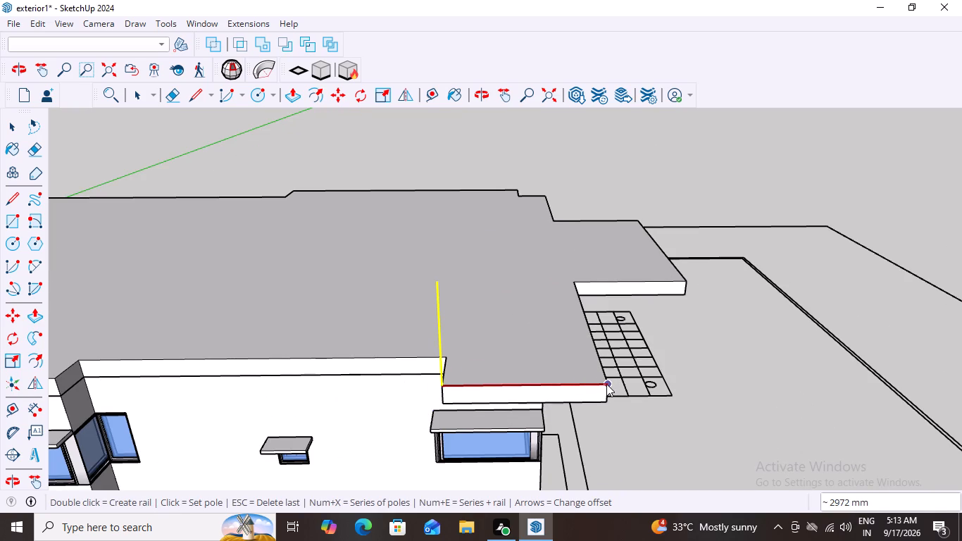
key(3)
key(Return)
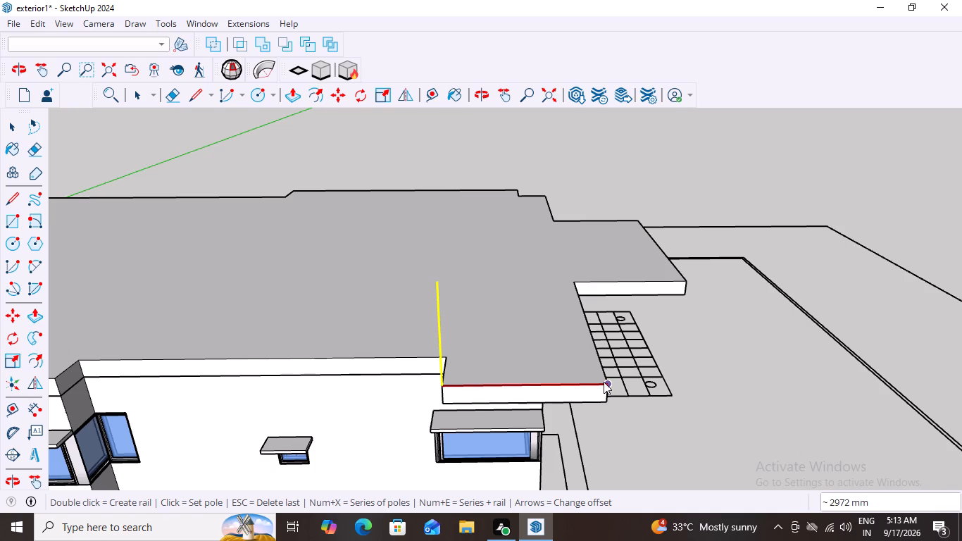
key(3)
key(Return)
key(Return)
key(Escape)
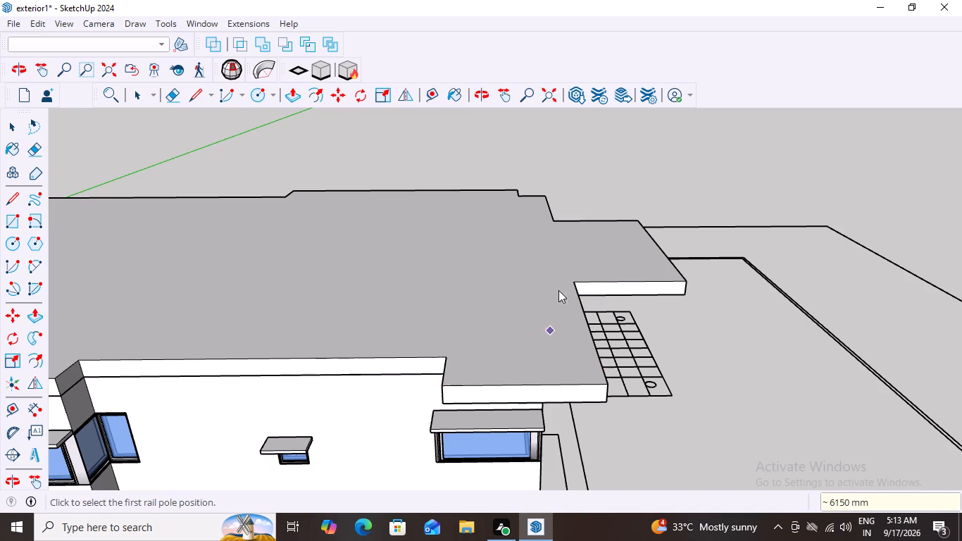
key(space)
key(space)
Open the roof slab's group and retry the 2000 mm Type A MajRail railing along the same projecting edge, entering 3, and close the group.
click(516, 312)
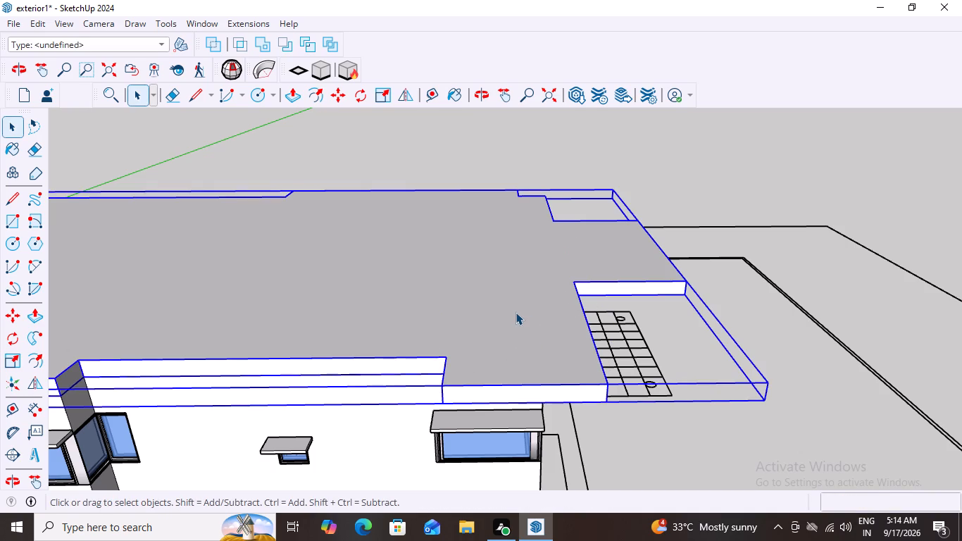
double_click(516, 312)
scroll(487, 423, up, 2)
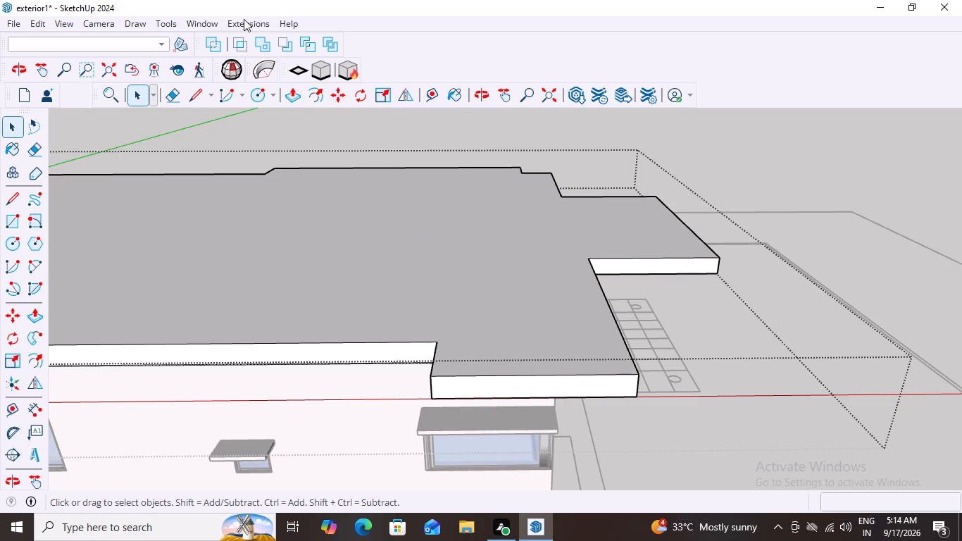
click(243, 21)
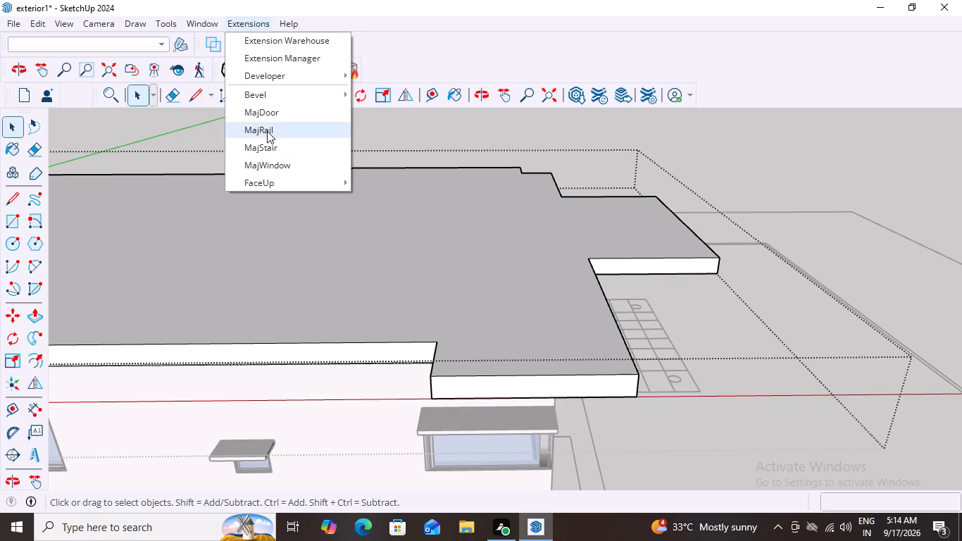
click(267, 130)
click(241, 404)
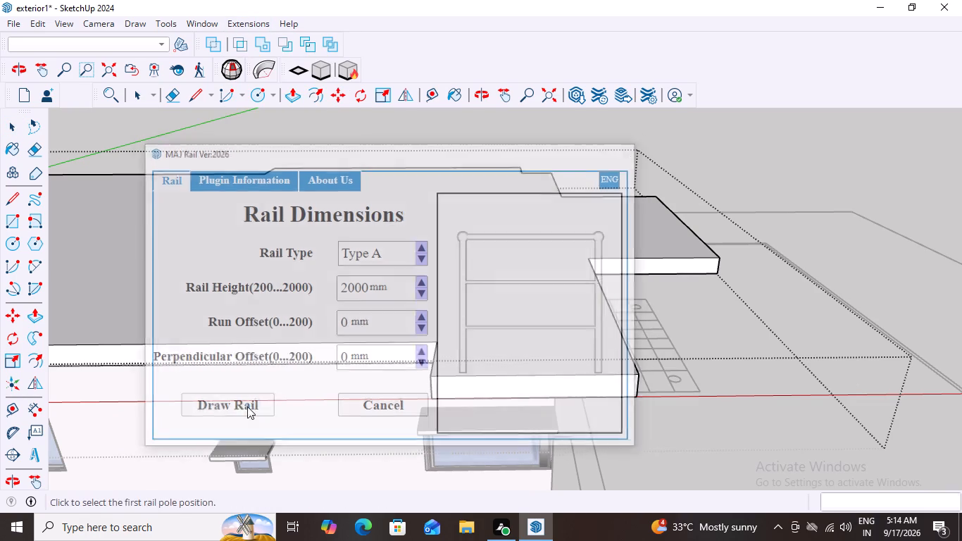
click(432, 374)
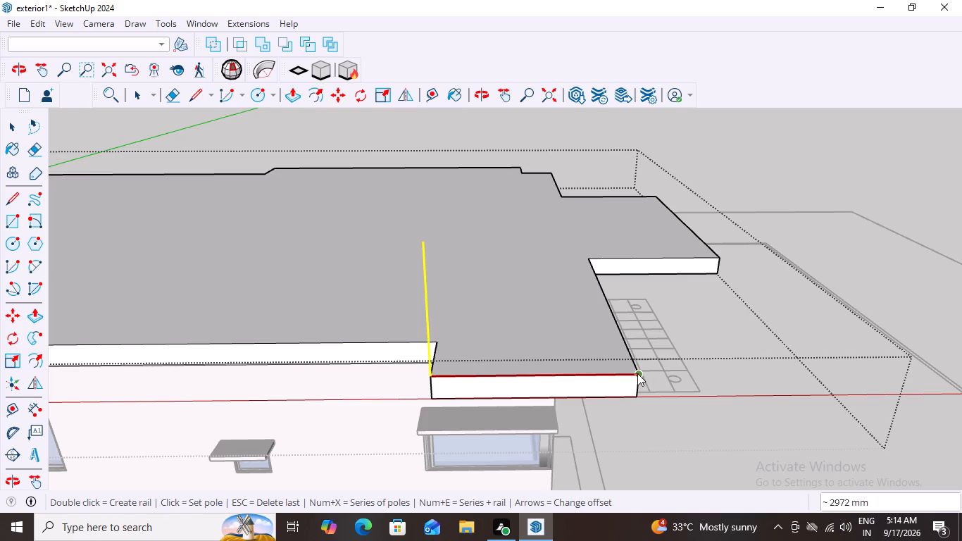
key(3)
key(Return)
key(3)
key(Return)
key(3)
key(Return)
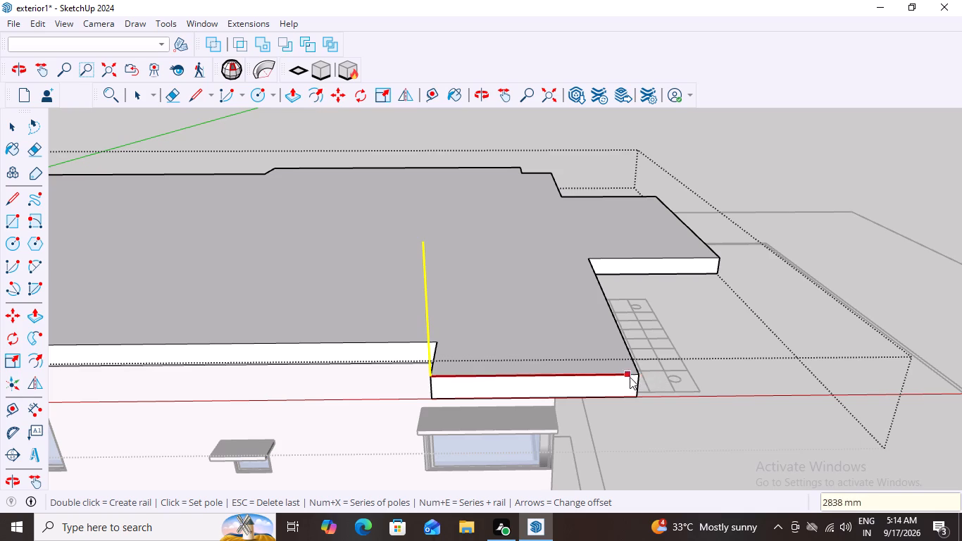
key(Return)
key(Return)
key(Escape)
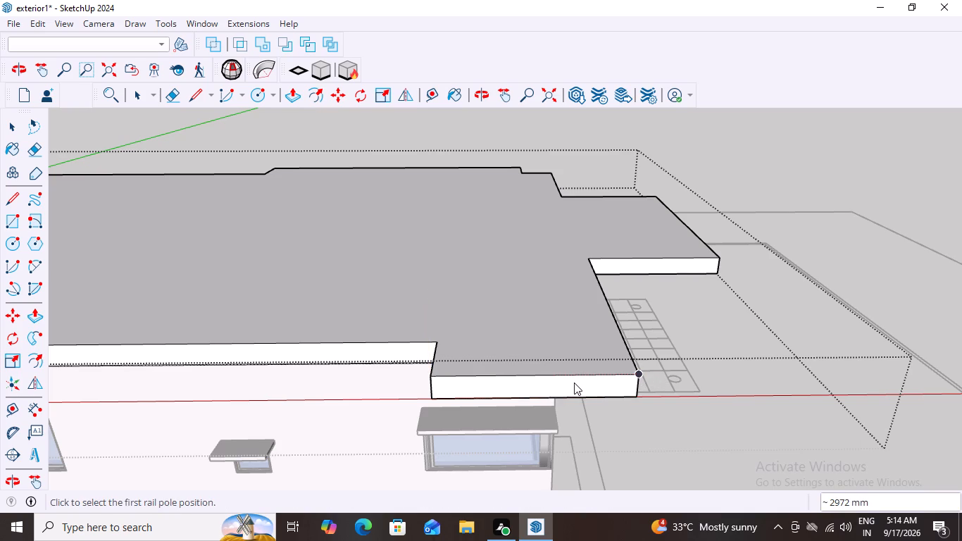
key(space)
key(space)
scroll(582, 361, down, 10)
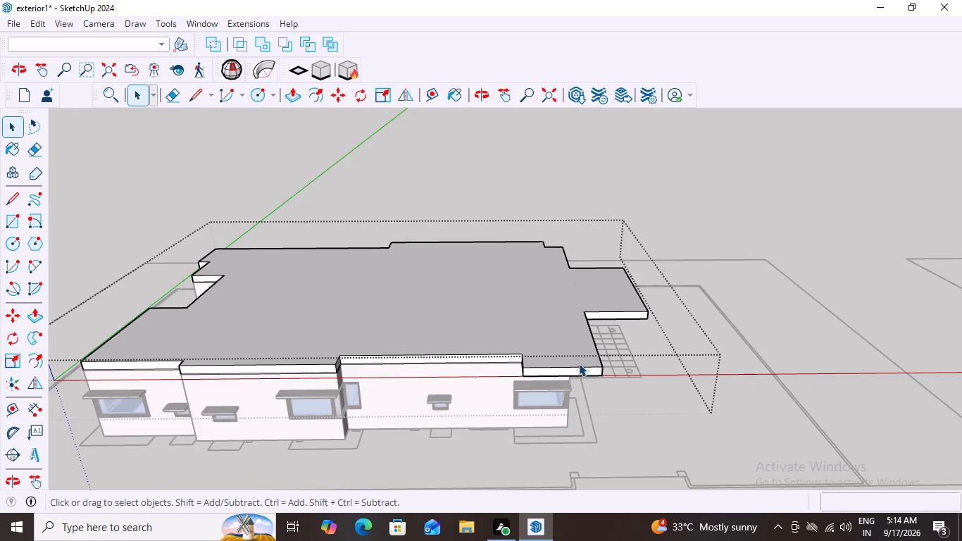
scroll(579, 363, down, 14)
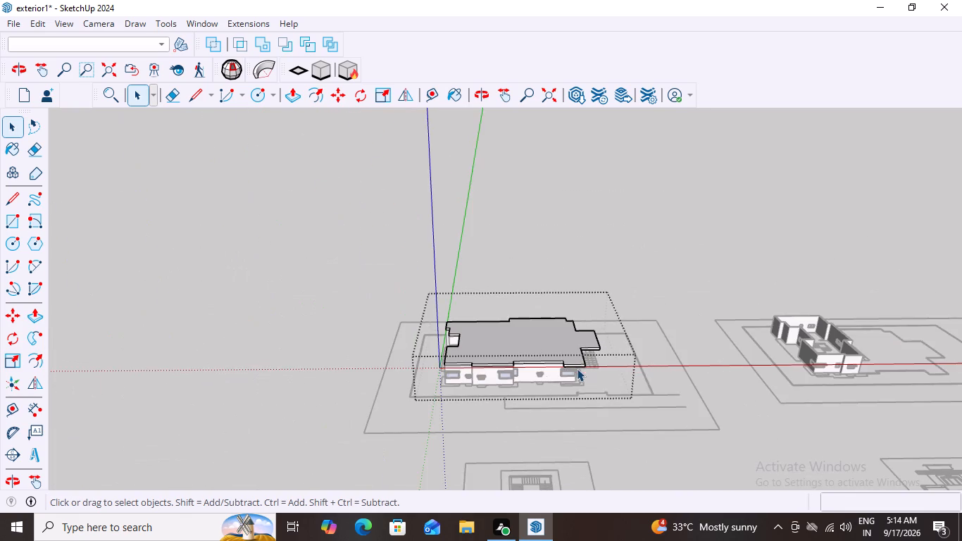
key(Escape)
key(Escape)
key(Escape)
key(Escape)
Examine the unroofed house up close, checking the sunshade slabs over its front windows and the corner window.
scroll(643, 461, up, 4)
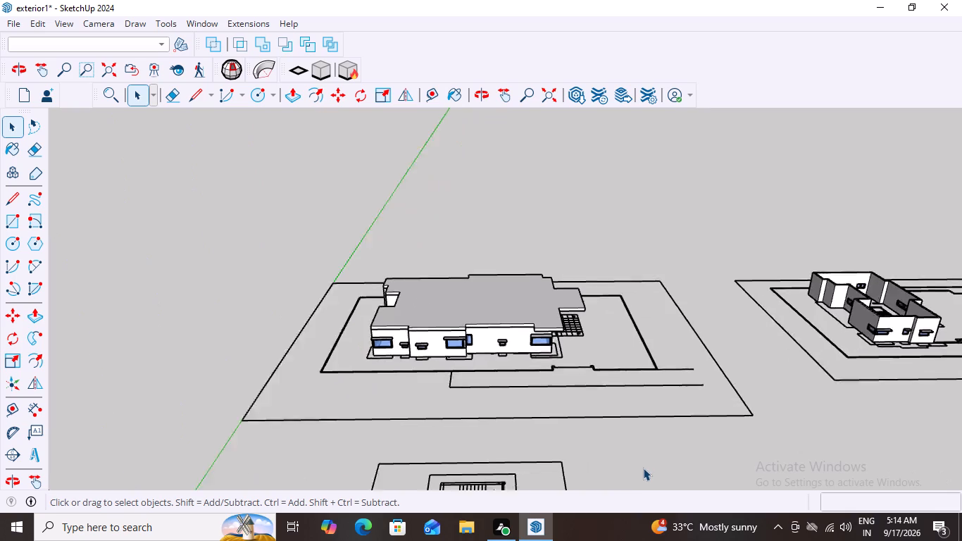
scroll(643, 468, up, 5)
scroll(644, 463, down, 15)
scroll(854, 396, up, 6)
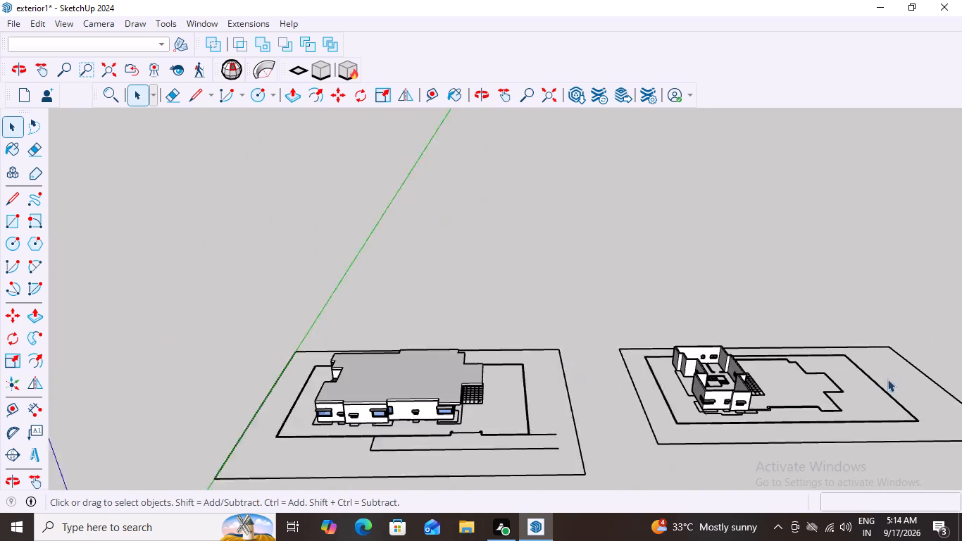
scroll(887, 379, up, 5)
scroll(690, 363, up, 3)
scroll(638, 344, down, 9)
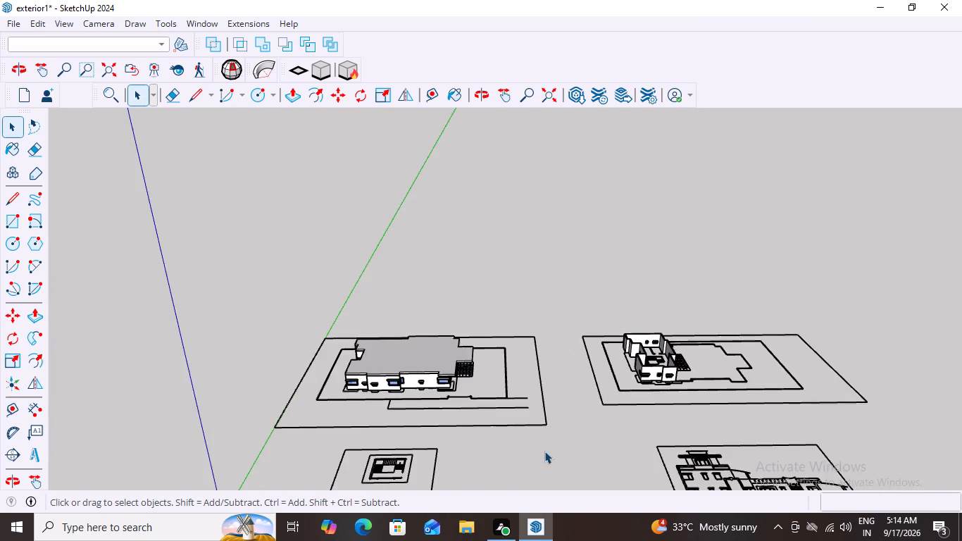
scroll(499, 459, up, 4)
scroll(711, 424, up, 4)
scroll(739, 309, up, 11)
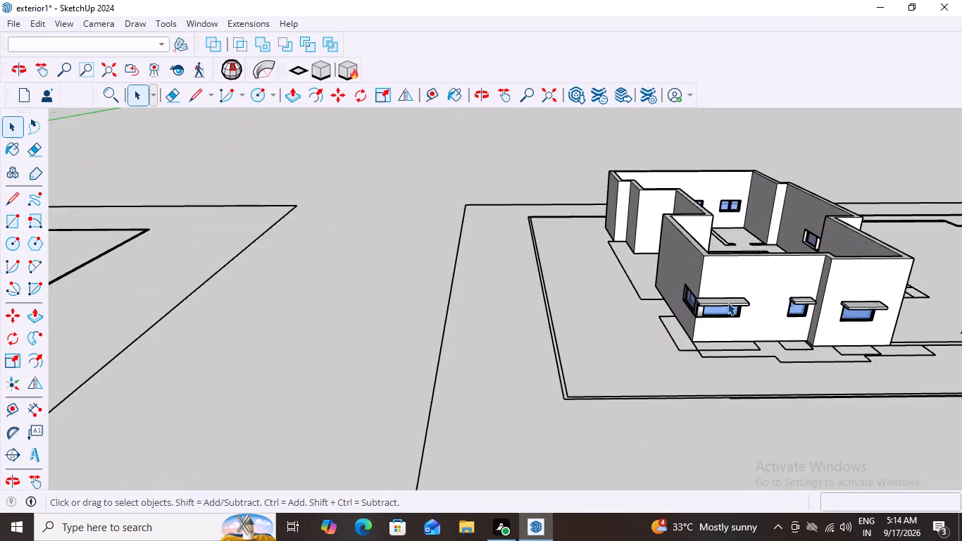
scroll(727, 302, up, 7)
middle_drag(739, 342, 615, 340)
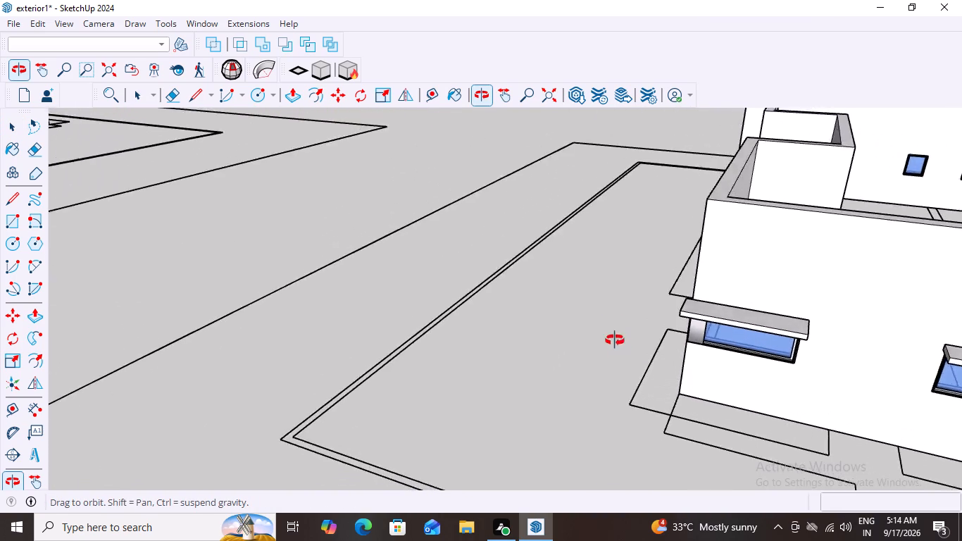
middle_drag(615, 340, 757, 349)
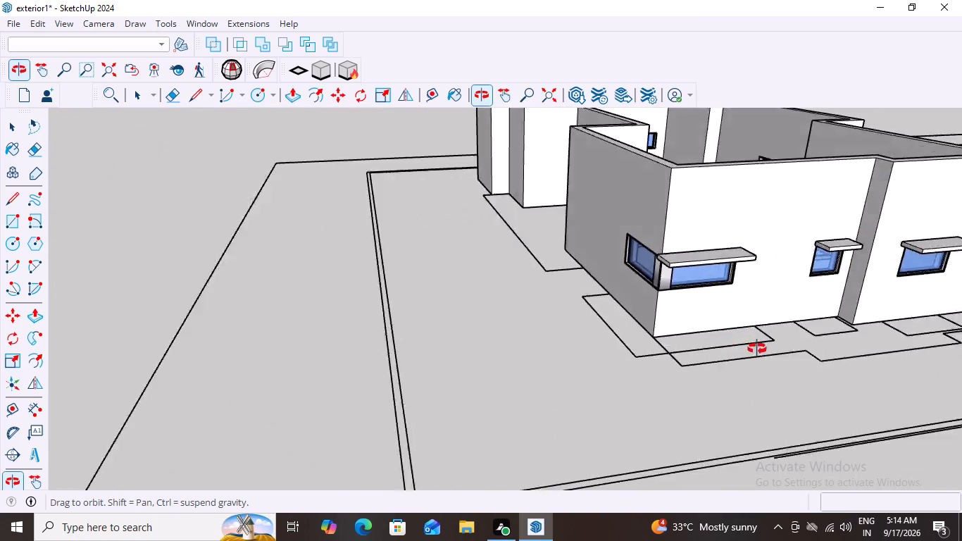
middle_drag(757, 349, 714, 371)
Compare the exteriors of the roofed and unroofed houses from farther out, viewing their walls, sunshades and roof slab from several angles.
scroll(727, 356, down, 19)
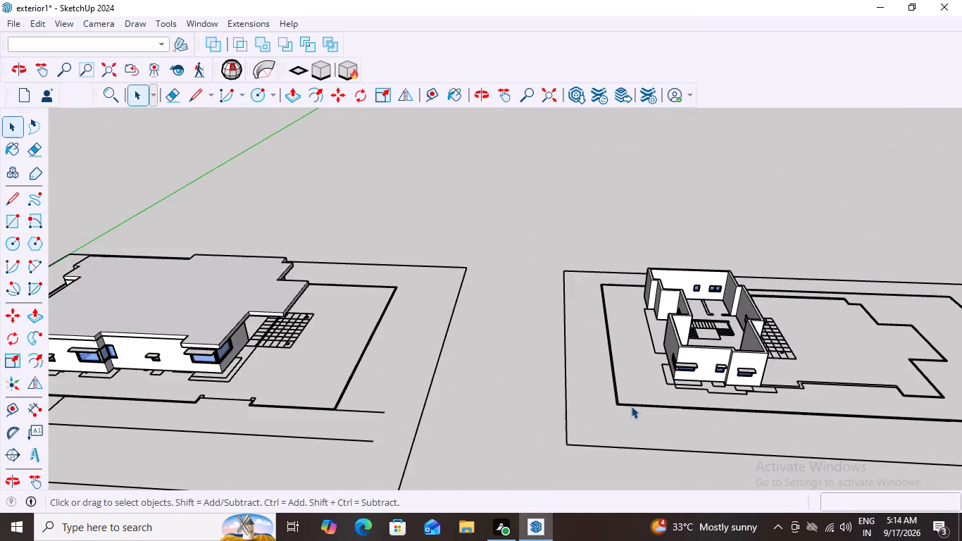
scroll(631, 406, down, 4)
scroll(675, 407, up, 3)
middle_drag(670, 404, 656, 383)
scroll(670, 404, up, 1)
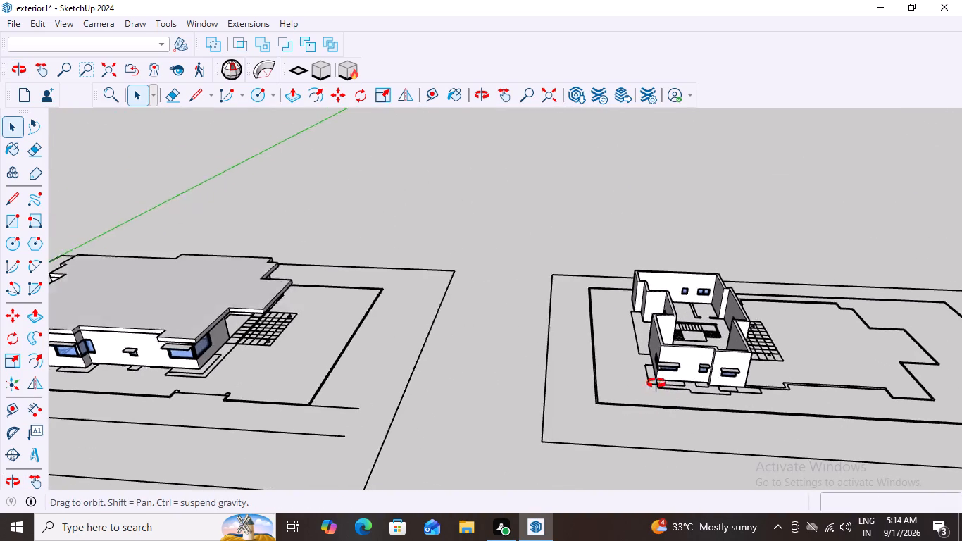
middle_drag(656, 383, 627, 337)
scroll(635, 386, up, 3)
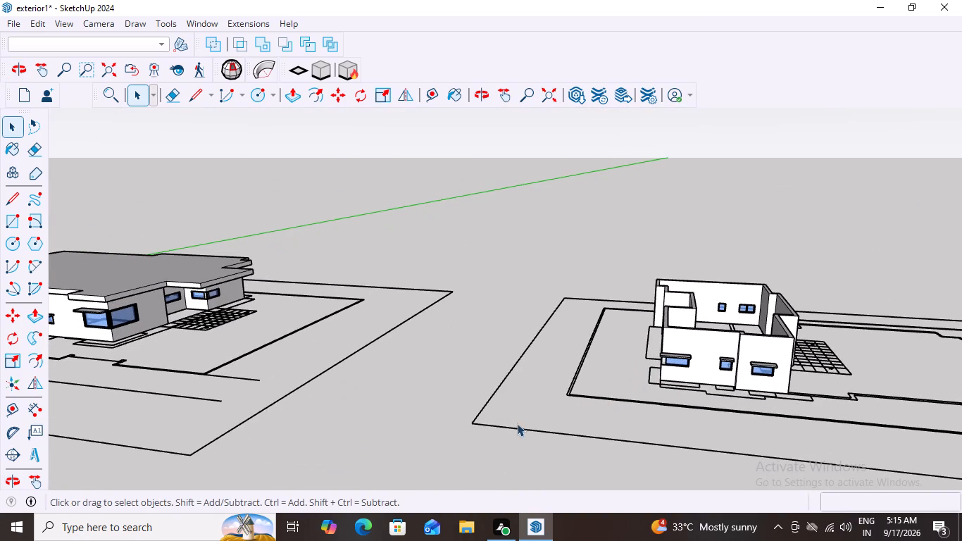
middle_drag(511, 423, 615, 424)
scroll(632, 409, down, 8)
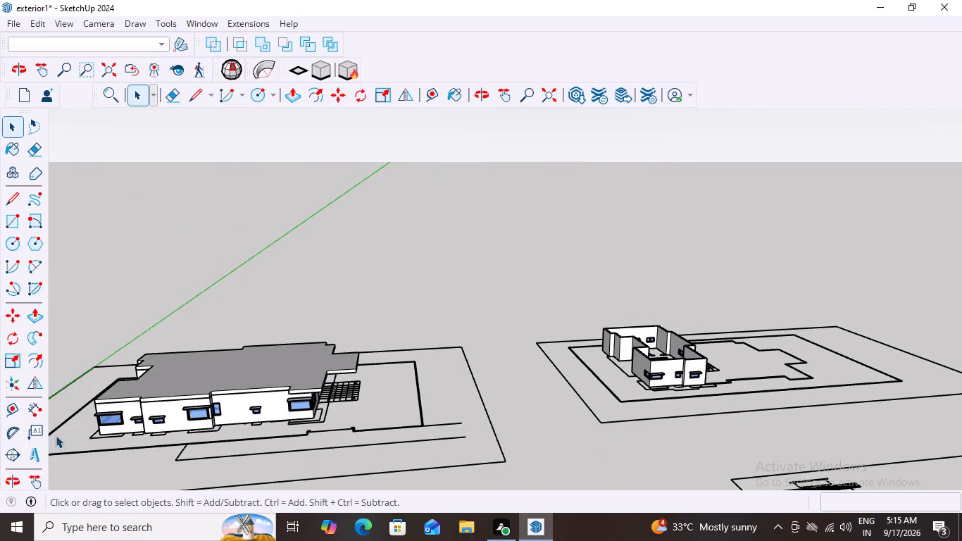
middle_drag(52, 426, 63, 401)
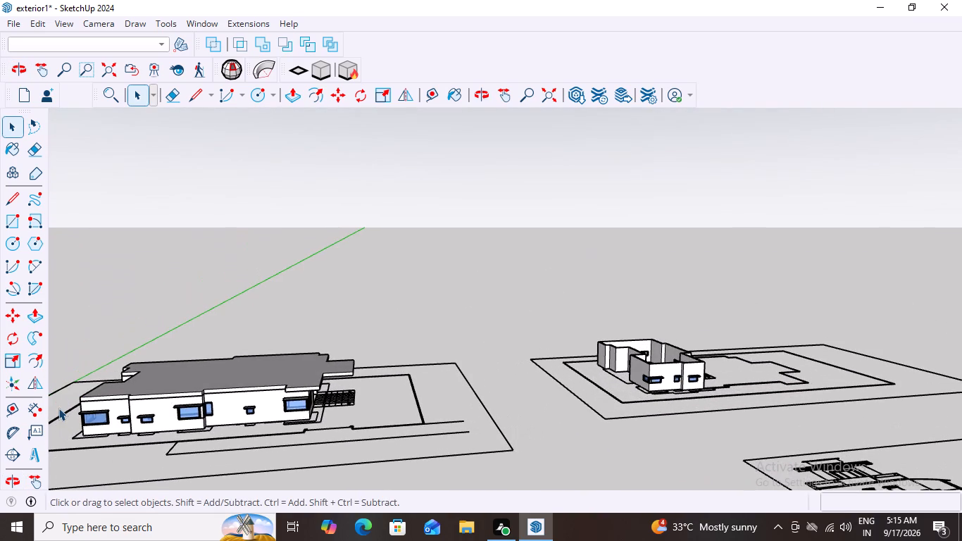
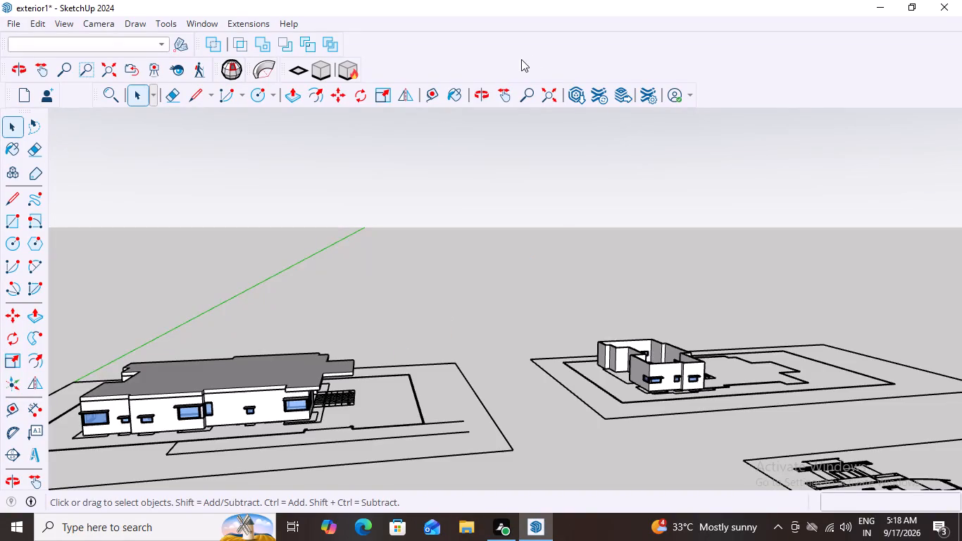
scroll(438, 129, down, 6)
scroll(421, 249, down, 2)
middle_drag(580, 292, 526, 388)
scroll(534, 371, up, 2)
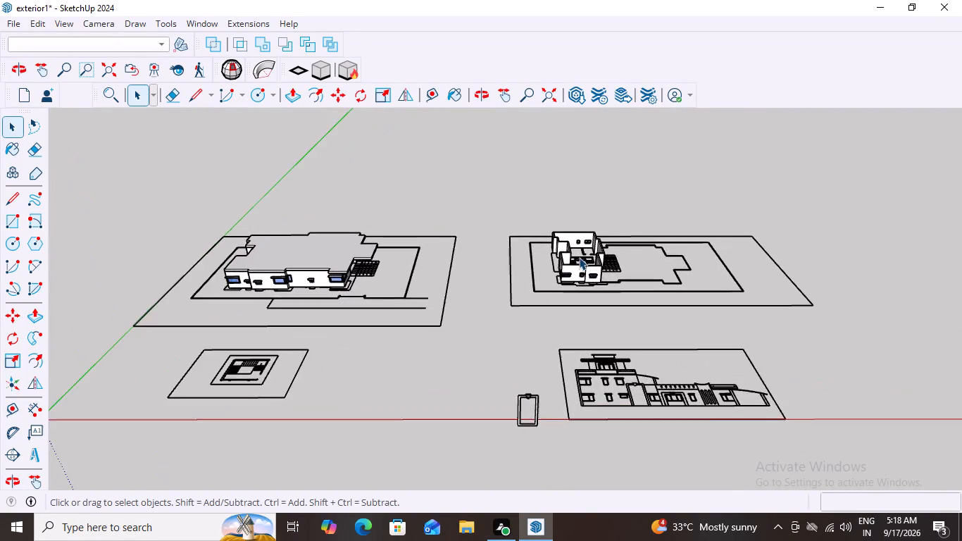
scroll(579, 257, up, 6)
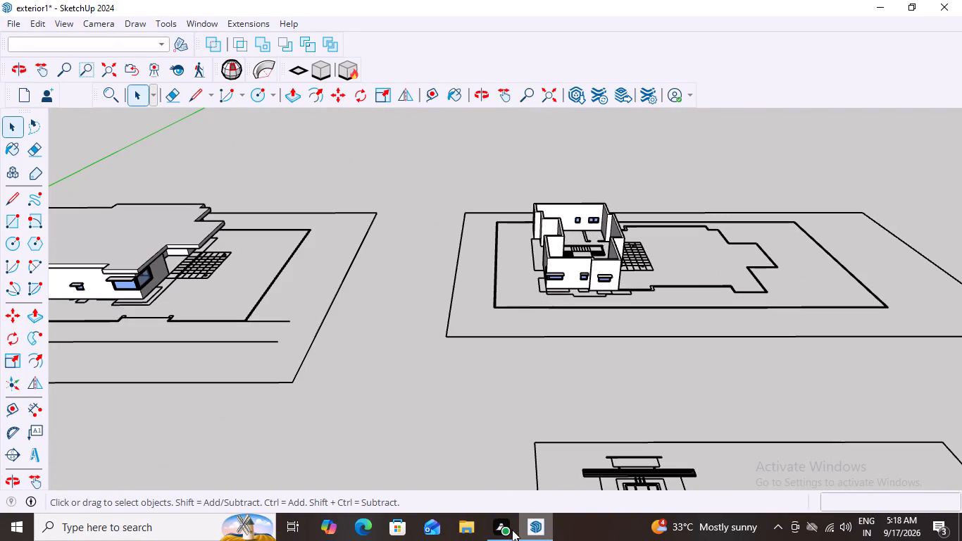
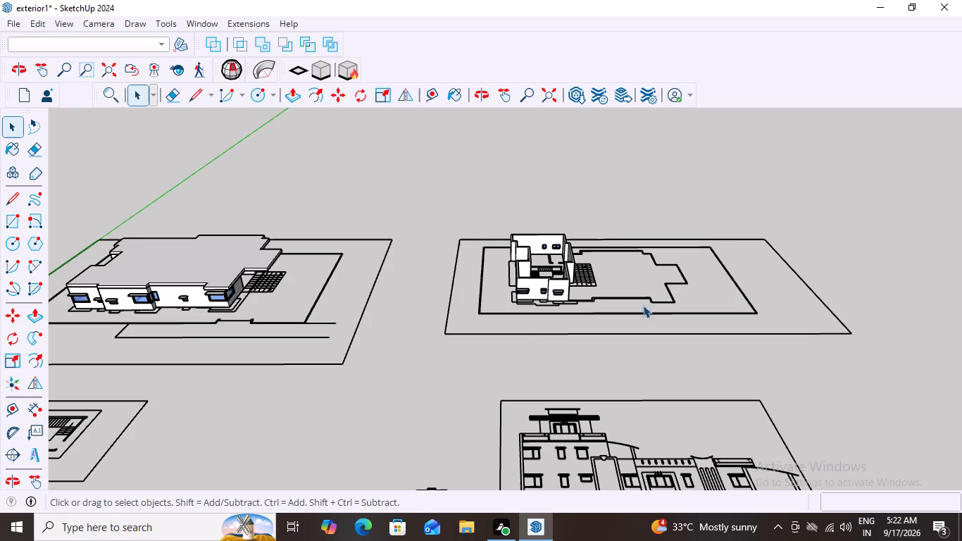
Examine the site layout and the roofed house's window facade with its sunshade slabs.
scroll(431, 303, down, 4)
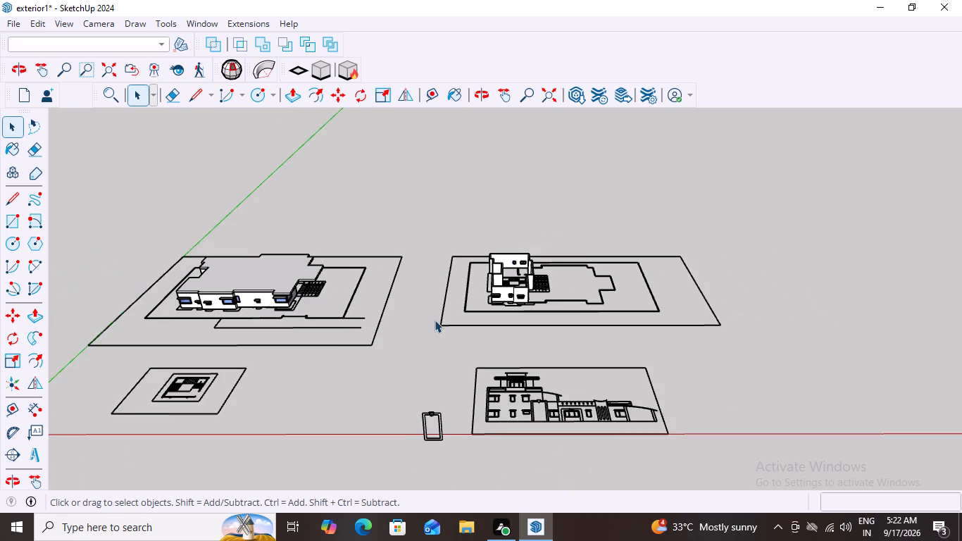
scroll(432, 323, down, 1)
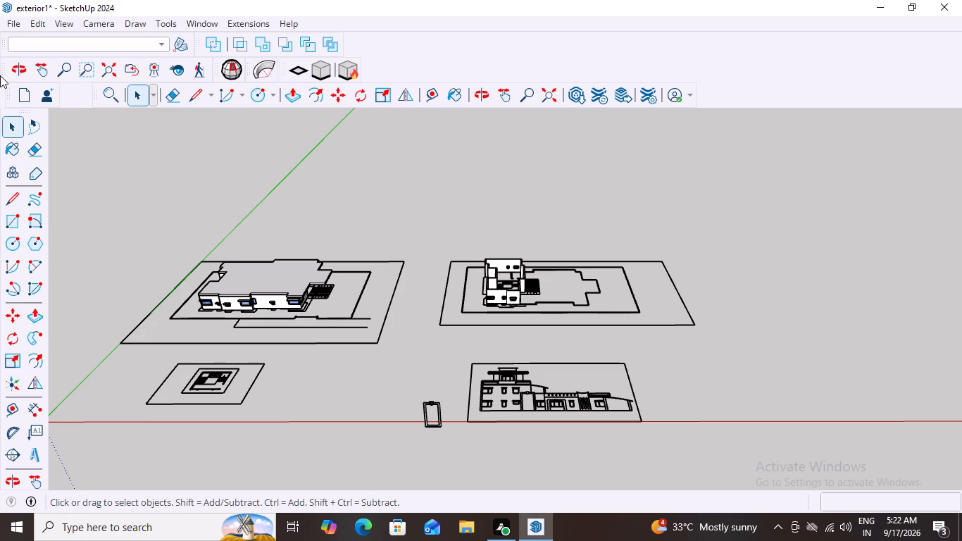
scroll(181, 47, down, 3)
scroll(35, 41, down, 1)
scroll(593, 335, down, 9)
scroll(295, 366, up, 3)
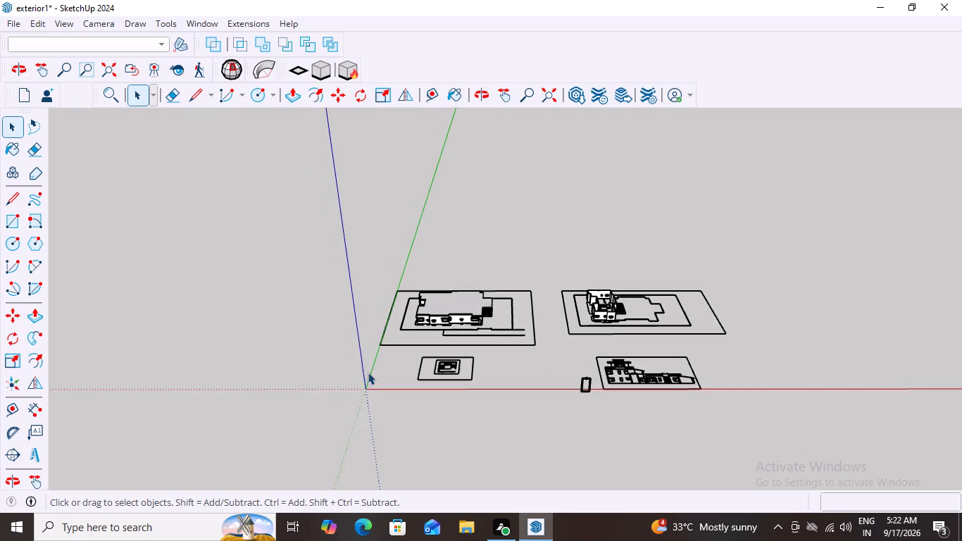
scroll(368, 372, up, 4)
scroll(597, 294, up, 2)
middle_drag(501, 375, 589, 404)
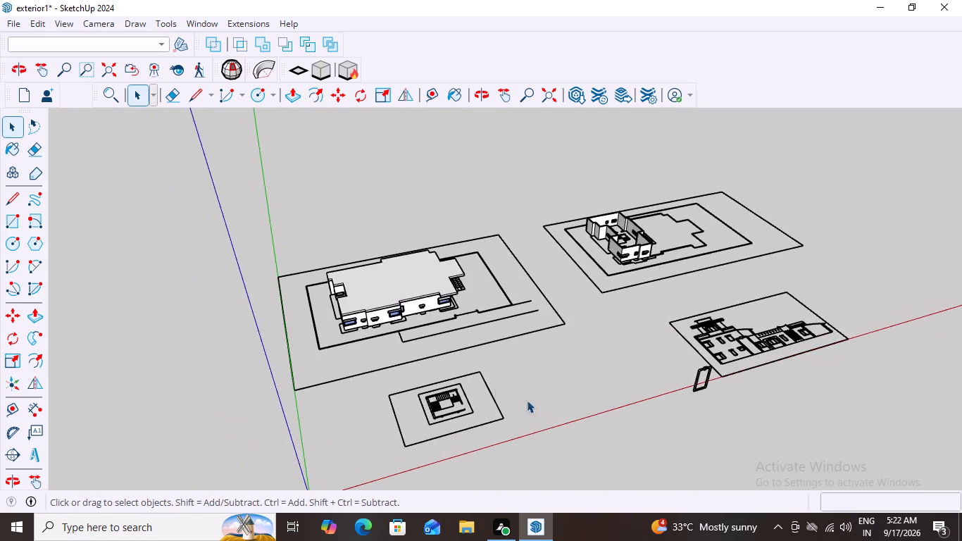
scroll(466, 368, down, 1)
middle_drag(558, 359, 392, 328)
scroll(452, 321, up, 8)
middle_drag(444, 320, 465, 328)
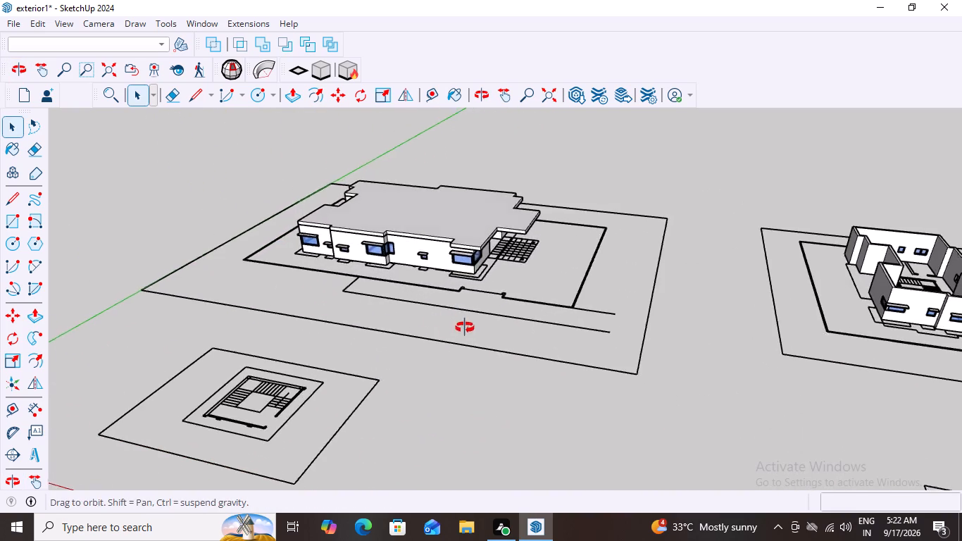
middle_drag(465, 328, 559, 347)
scroll(492, 305, up, 13)
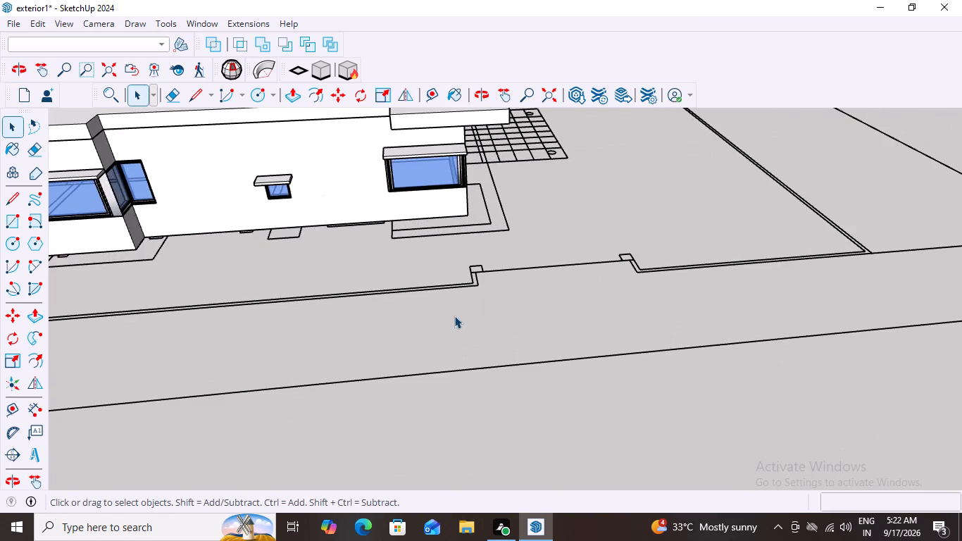
scroll(454, 316, down, 14)
middle_drag(170, 286, 162, 223)
scroll(187, 252, up, 2)
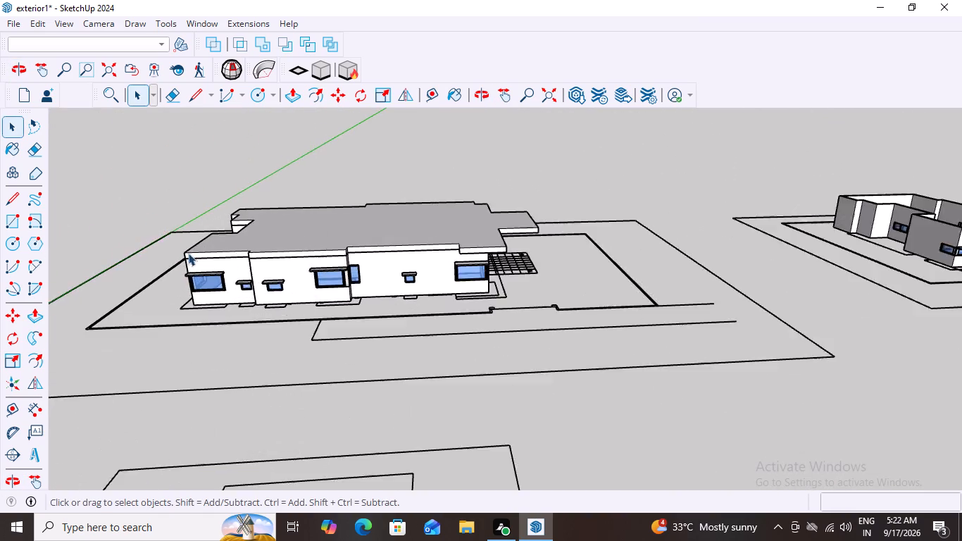
scroll(188, 253, up, 2)
scroll(246, 309, up, 4)
scroll(178, 261, up, 8)
scroll(190, 272, down, 9)
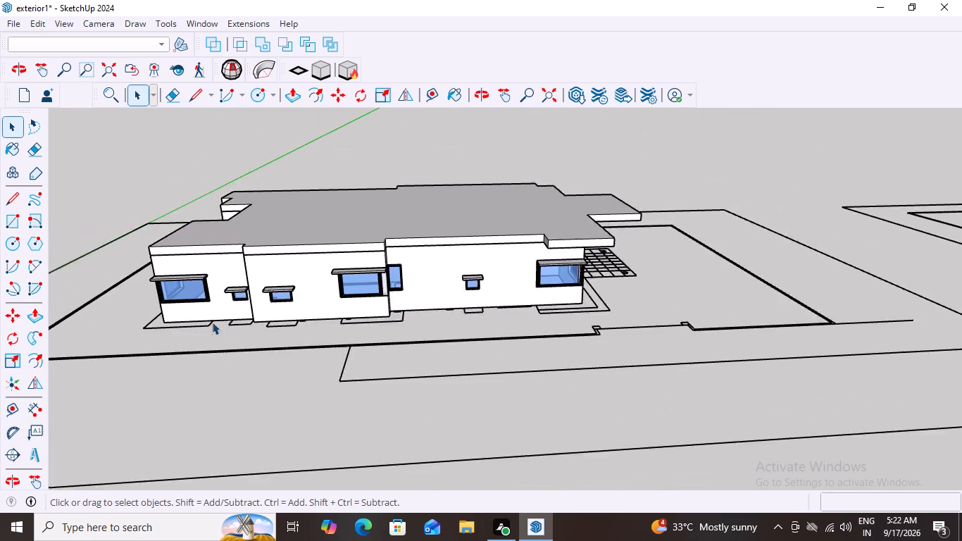
scroll(212, 322, down, 16)
Inspect the unroofed house's window wall and its sunshade slabs from several angles.
scroll(657, 402, up, 14)
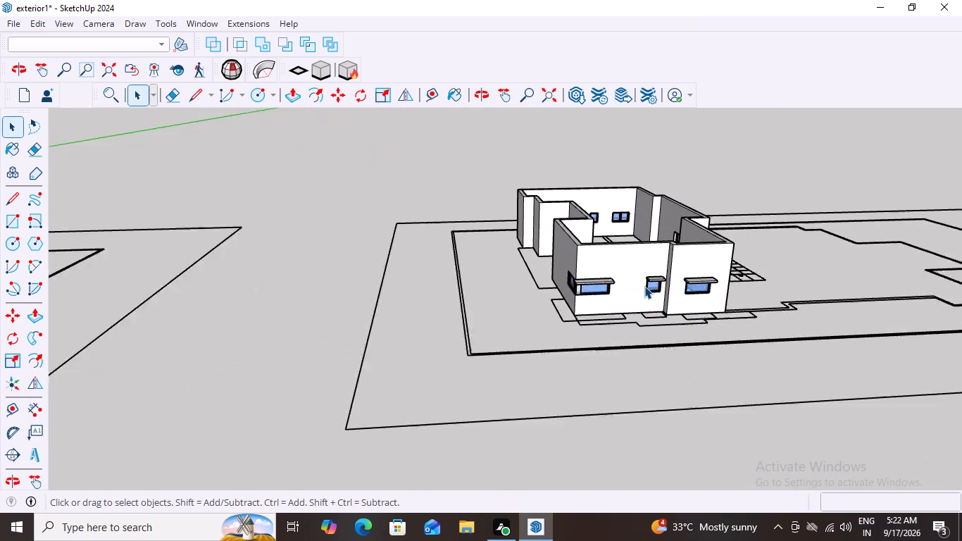
scroll(644, 286, up, 1)
scroll(469, 276, up, 1)
middle_drag(608, 314, 562, 349)
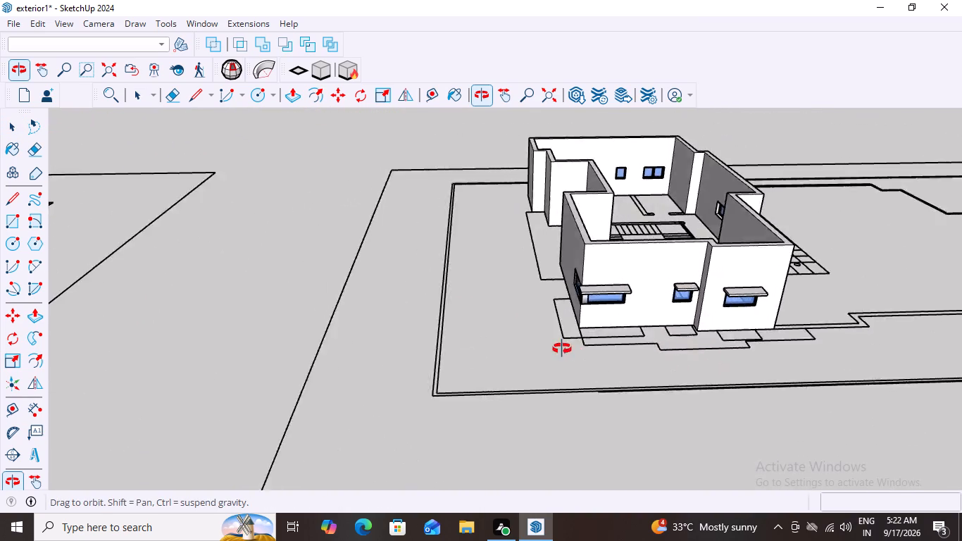
middle_drag(562, 349, 554, 348)
scroll(735, 317, up, 8)
middle_drag(726, 363, 818, 385)
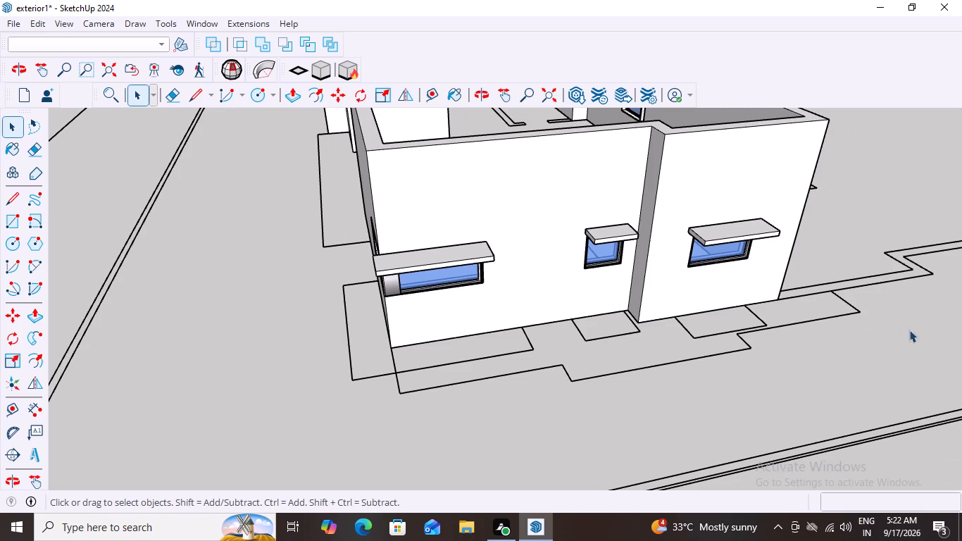
scroll(687, 291, up, 5)
middle_drag(662, 266, 614, 230)
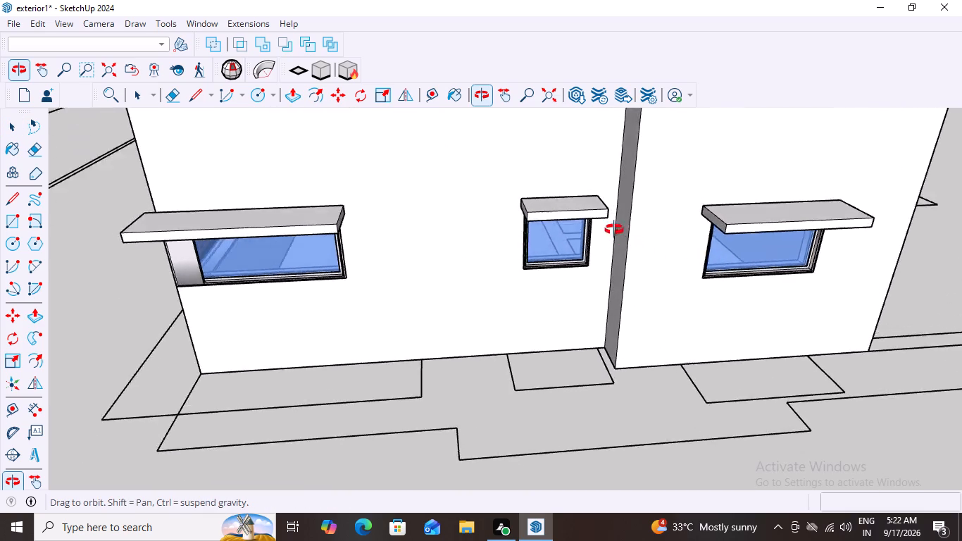
middle_drag(614, 230, 507, 167)
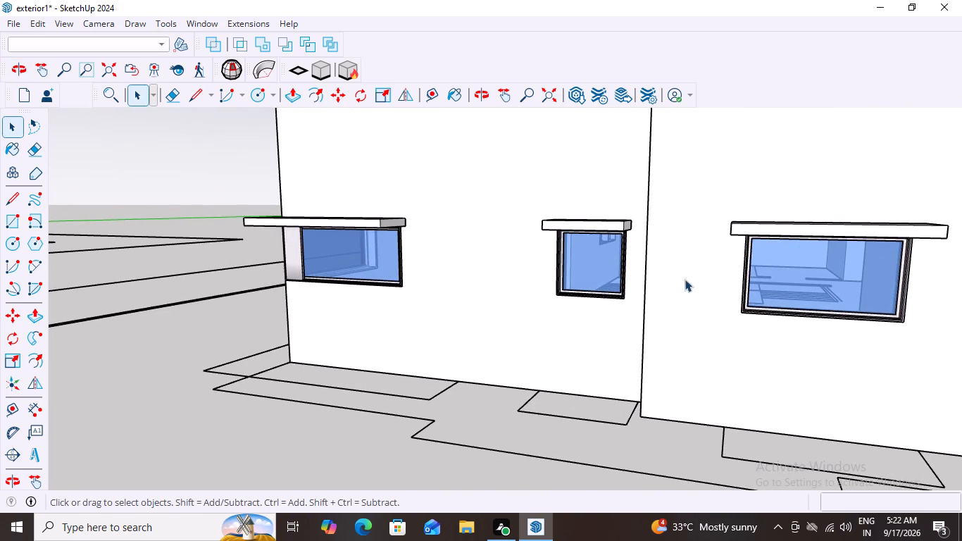
middle_drag(716, 309, 958, 359)
scroll(508, 333, down, 8)
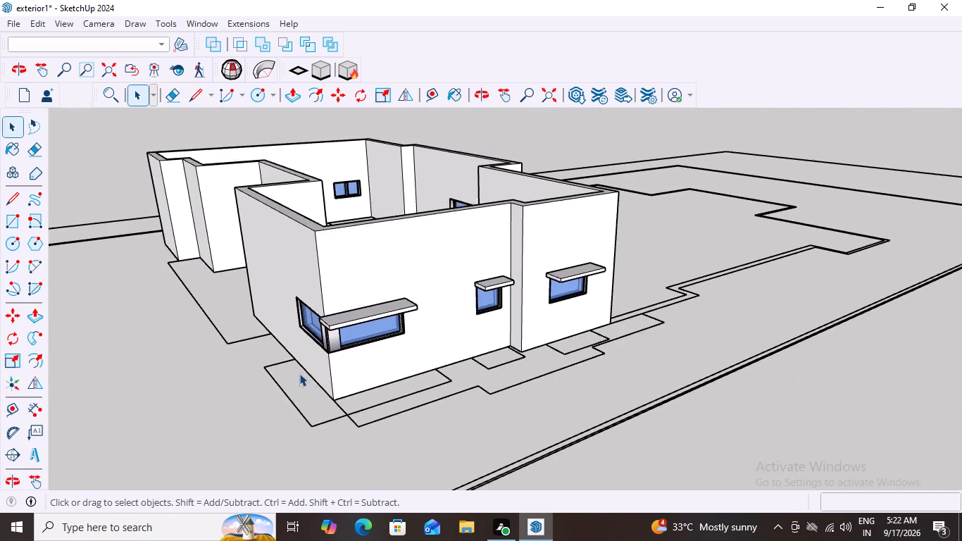
Copy the sunshade slab over the unroofed house's corner window to the open ground outside the adjoining wall.
middle_drag(301, 373, 420, 389)
scroll(382, 413, up, 3)
click(420, 328)
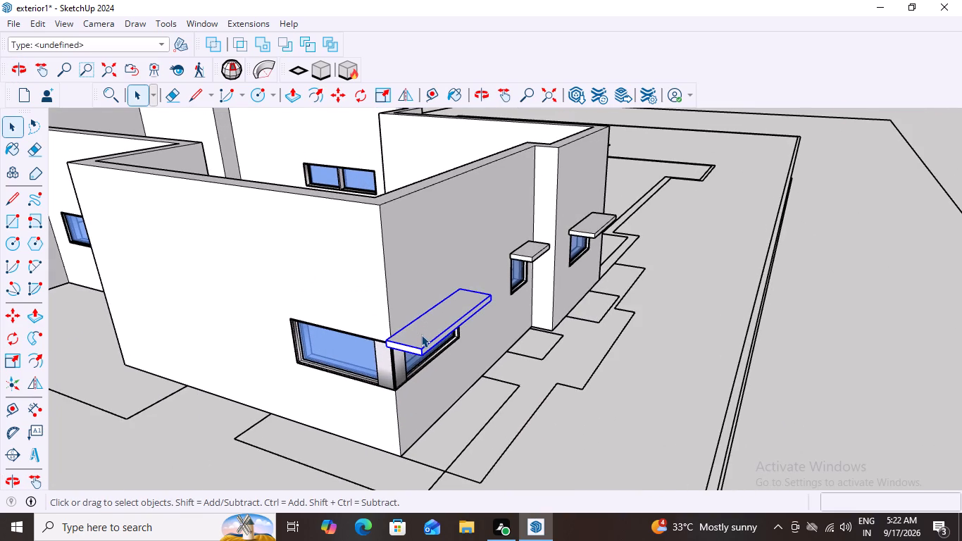
key(m)
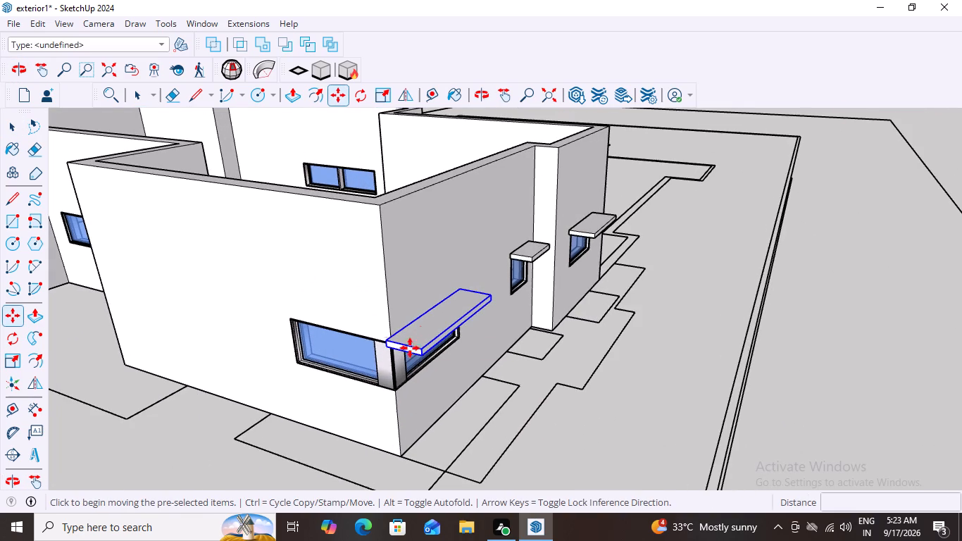
middle_drag(369, 371, 446, 376)
scroll(446, 376, up, 5)
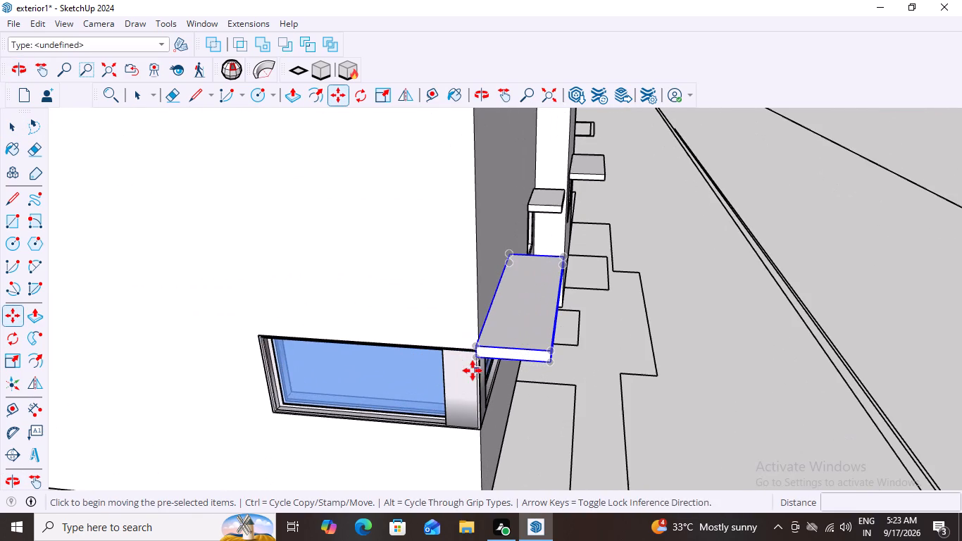
click(477, 359)
scroll(394, 398, down, 7)
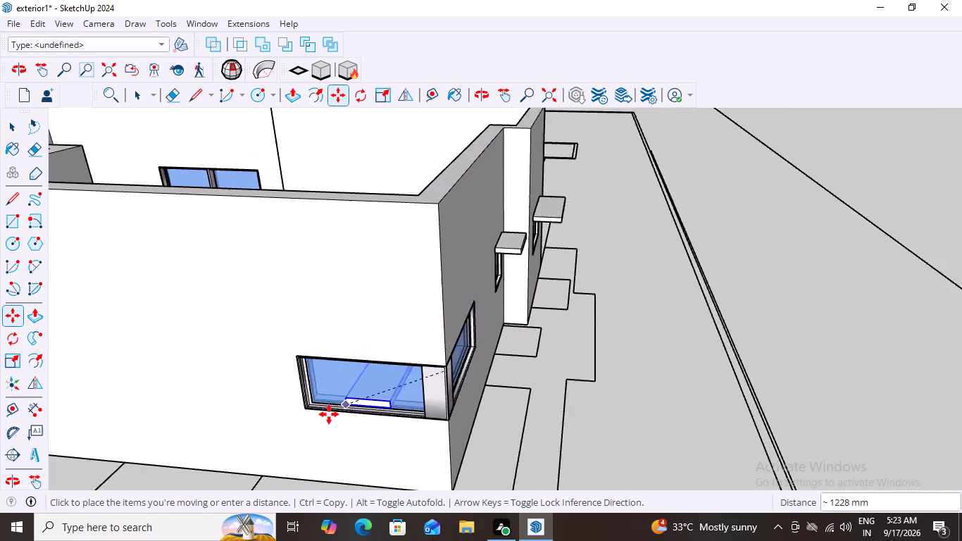
scroll(687, 385, down, 2)
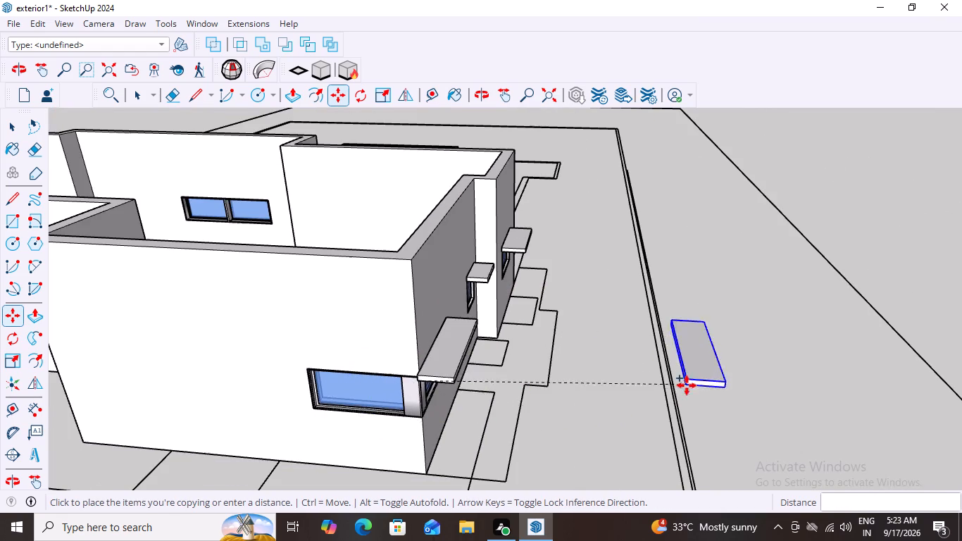
scroll(687, 385, down, 2)
scroll(616, 378, down, 7)
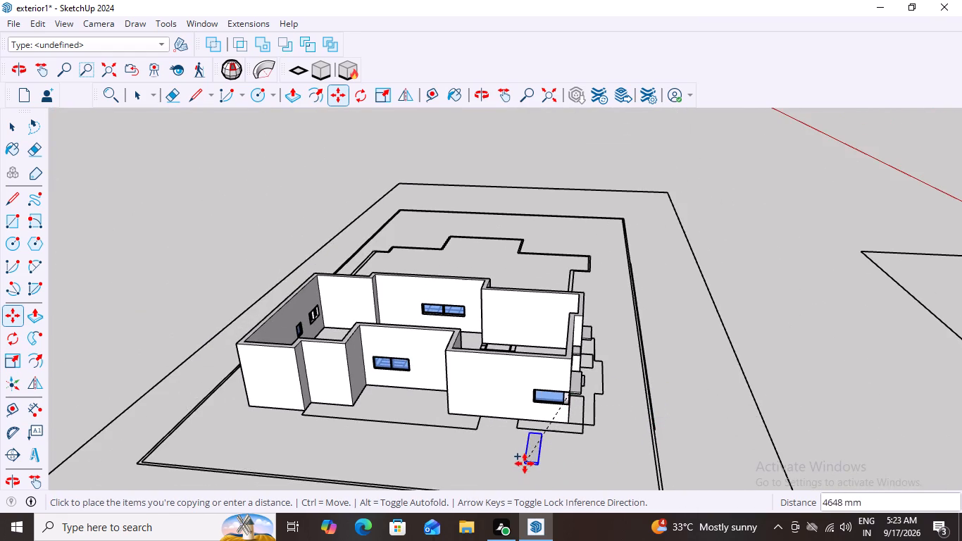
click(512, 444)
Rotate the copied sunshade slab 90 degrees so its length runs along the adjoining wall.
scroll(586, 473, up, 6)
middle_drag(567, 451, 585, 448)
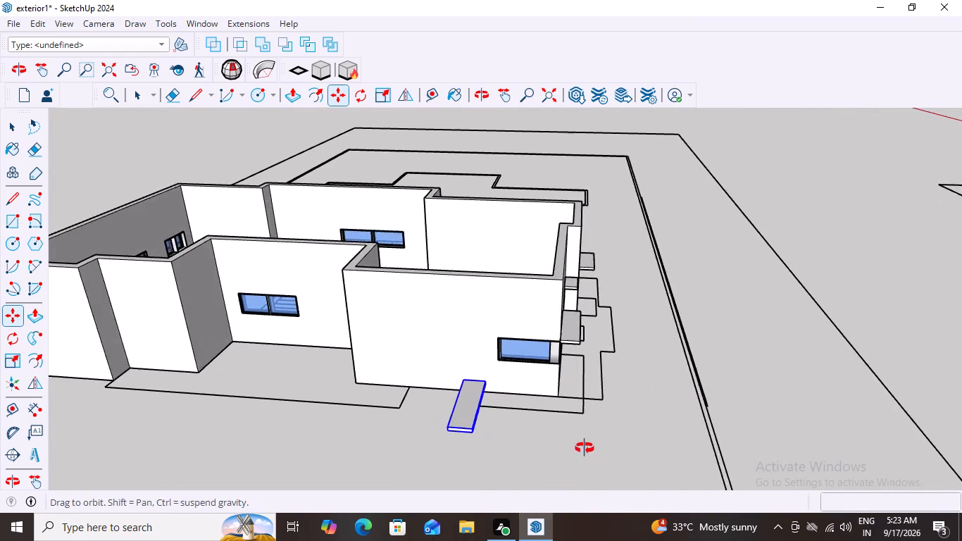
middle_drag(585, 448, 604, 447)
middle_drag(535, 469, 473, 462)
scroll(433, 443, up, 1)
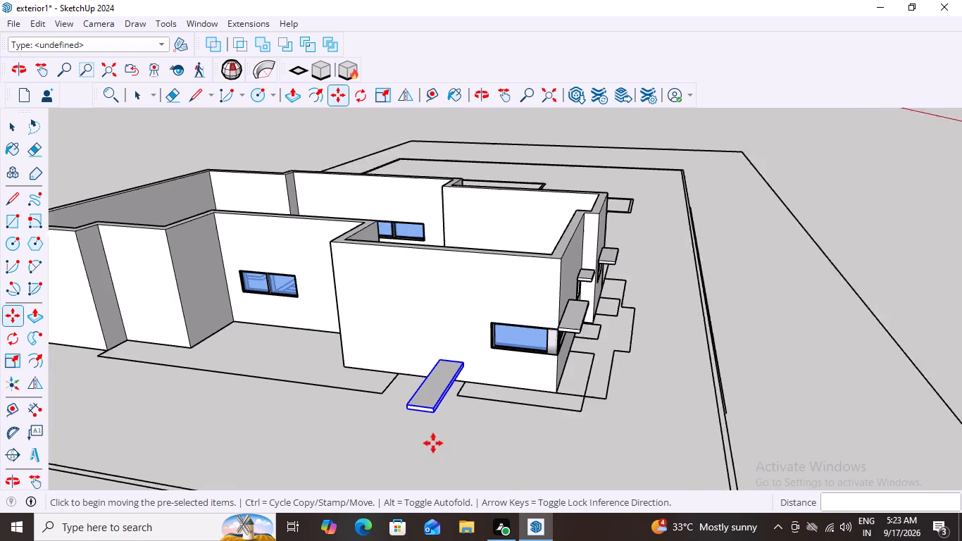
scroll(433, 443, up, 4)
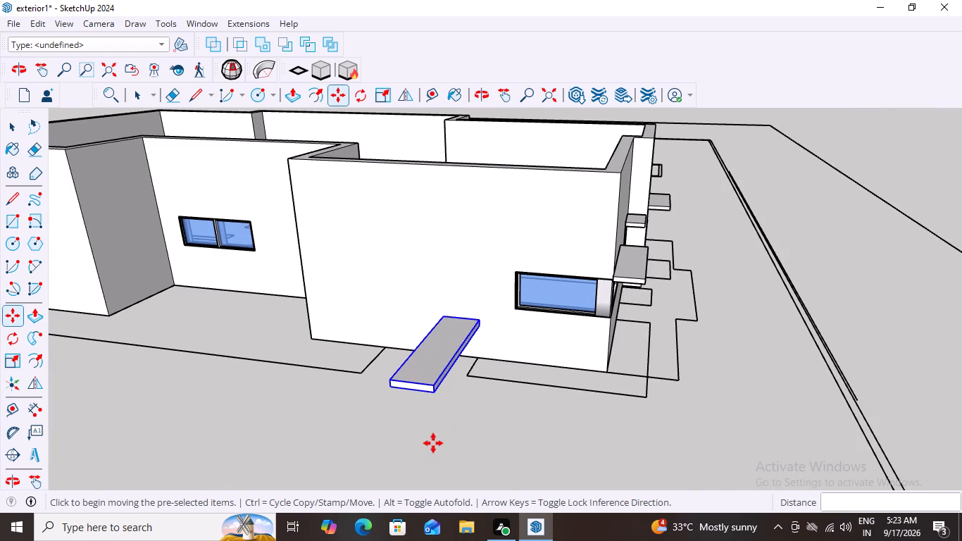
key(space)
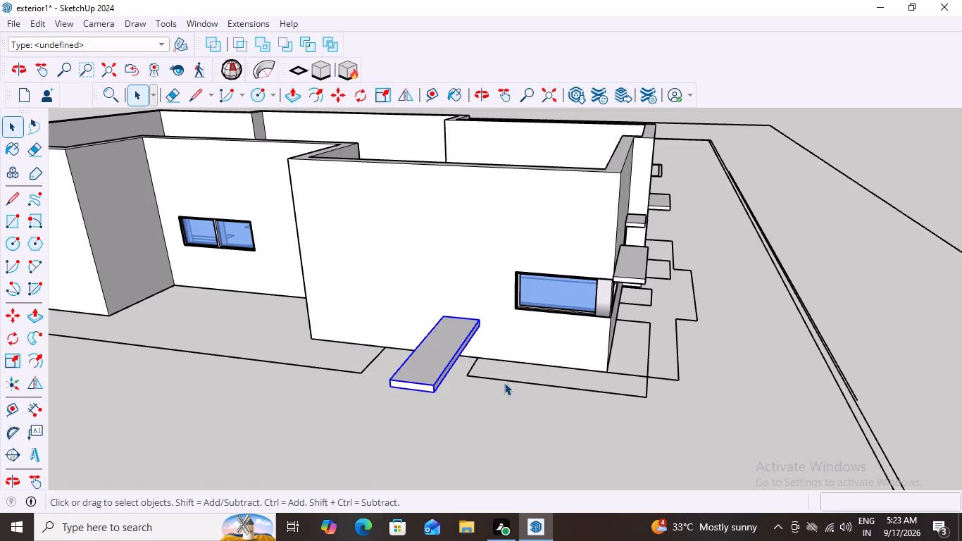
key(q)
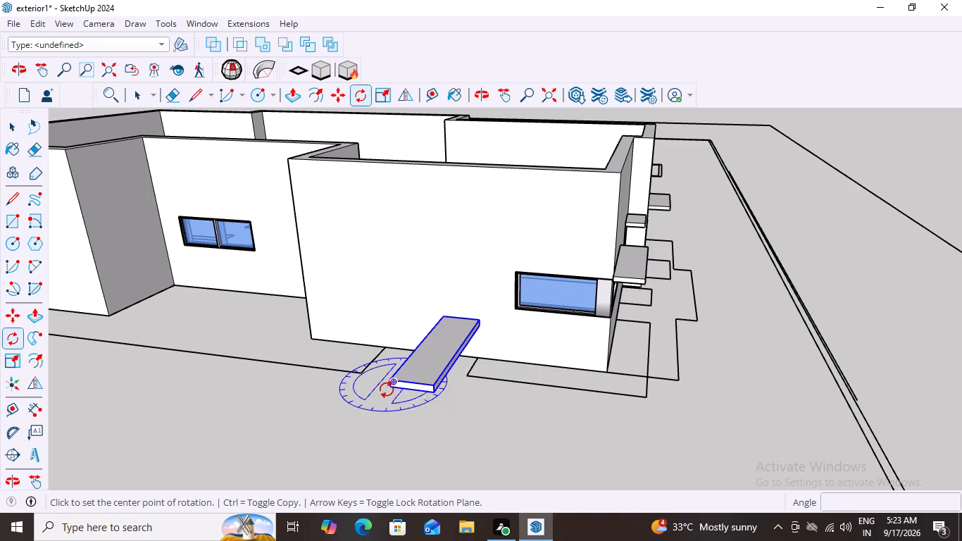
click(386, 394)
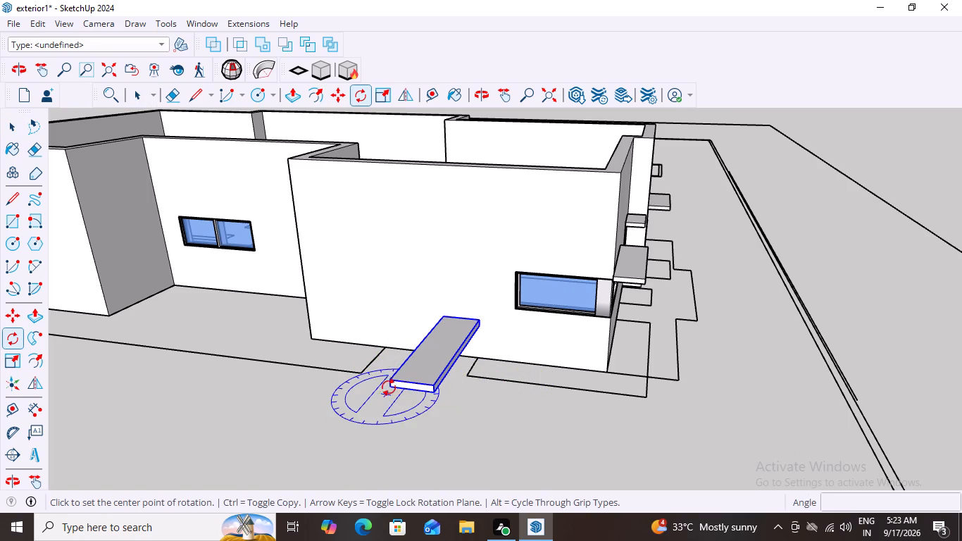
click(443, 315)
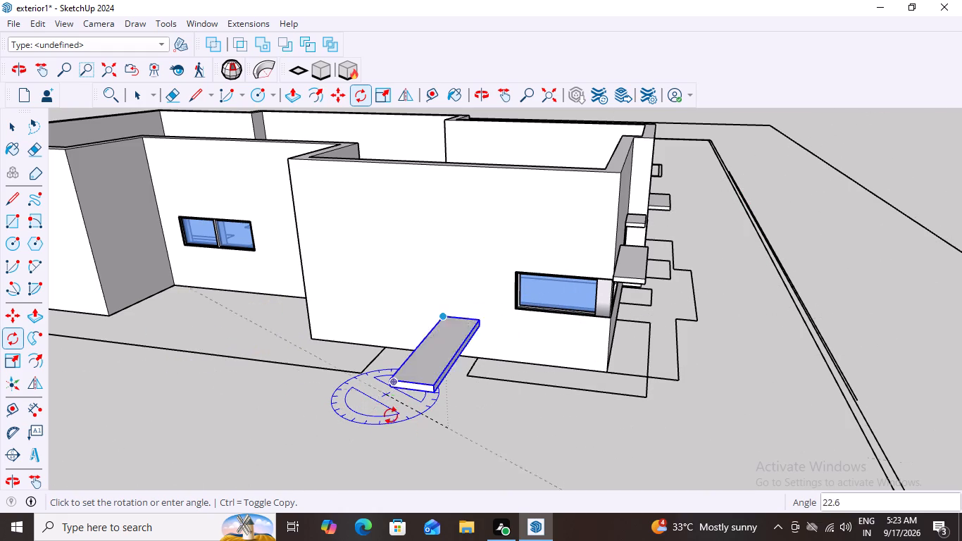
click(292, 440)
middle_drag(213, 413, 214, 414)
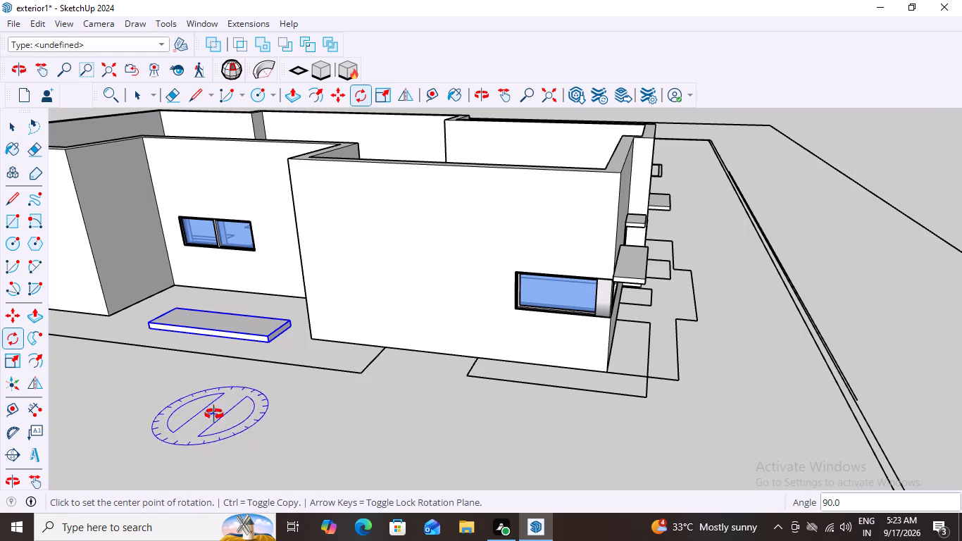
middle_drag(214, 414, 292, 416)
scroll(327, 409, up, 3)
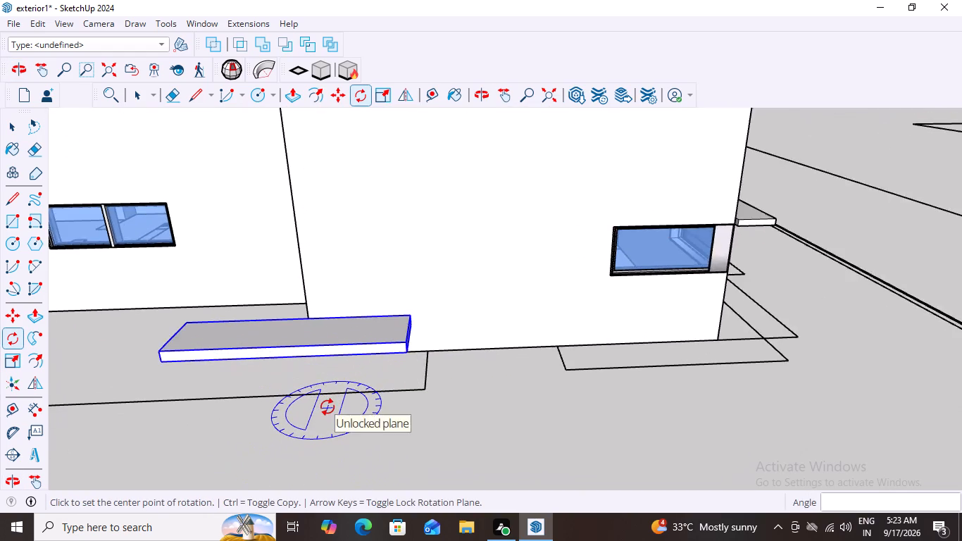
scroll(327, 407, up, 1)
scroll(325, 407, down, 8)
key(space)
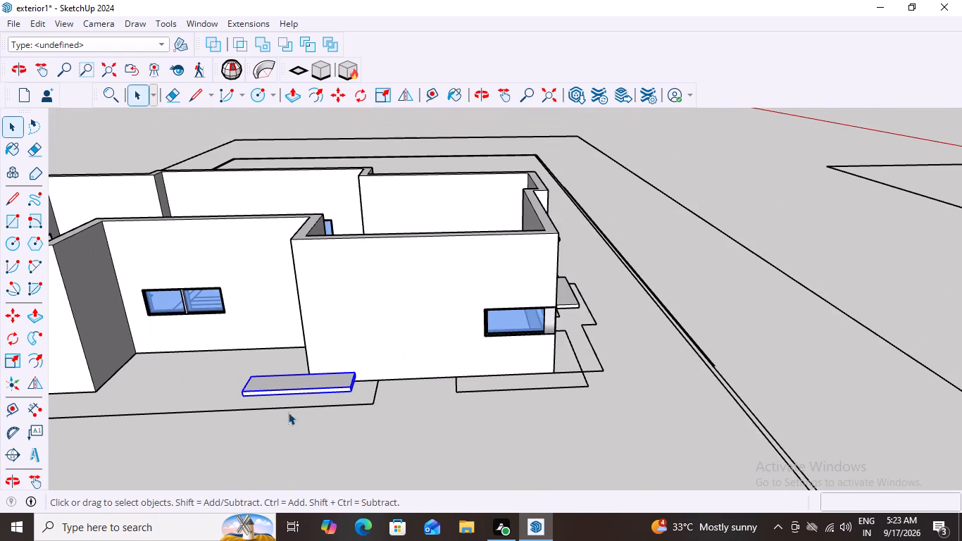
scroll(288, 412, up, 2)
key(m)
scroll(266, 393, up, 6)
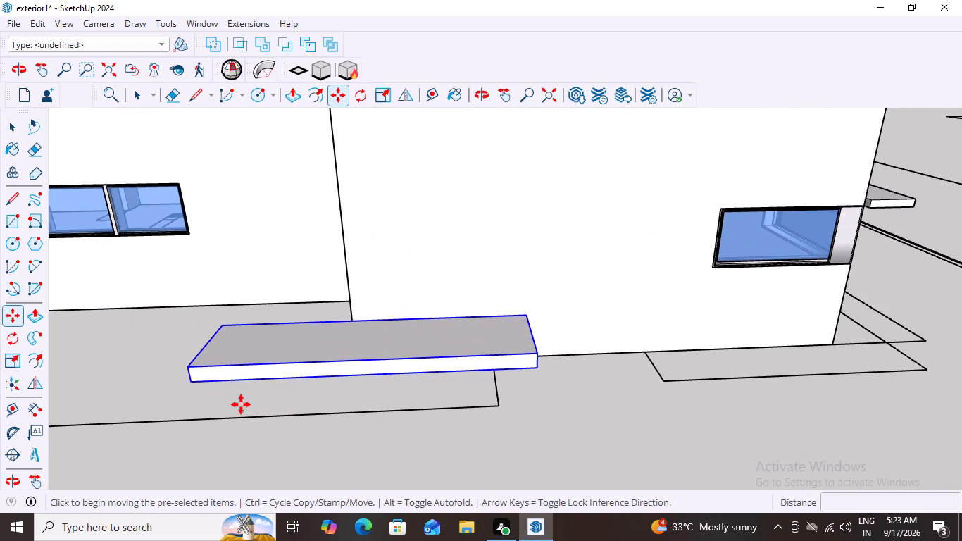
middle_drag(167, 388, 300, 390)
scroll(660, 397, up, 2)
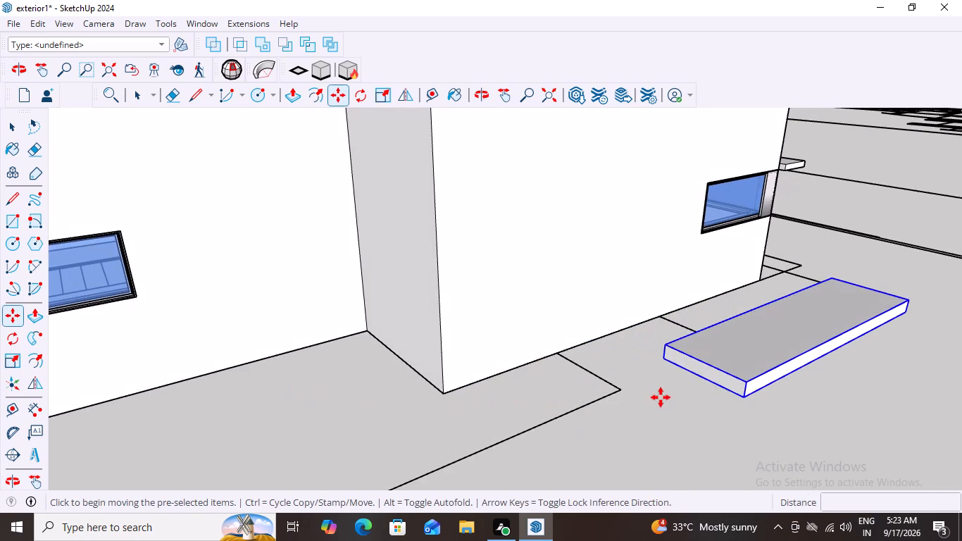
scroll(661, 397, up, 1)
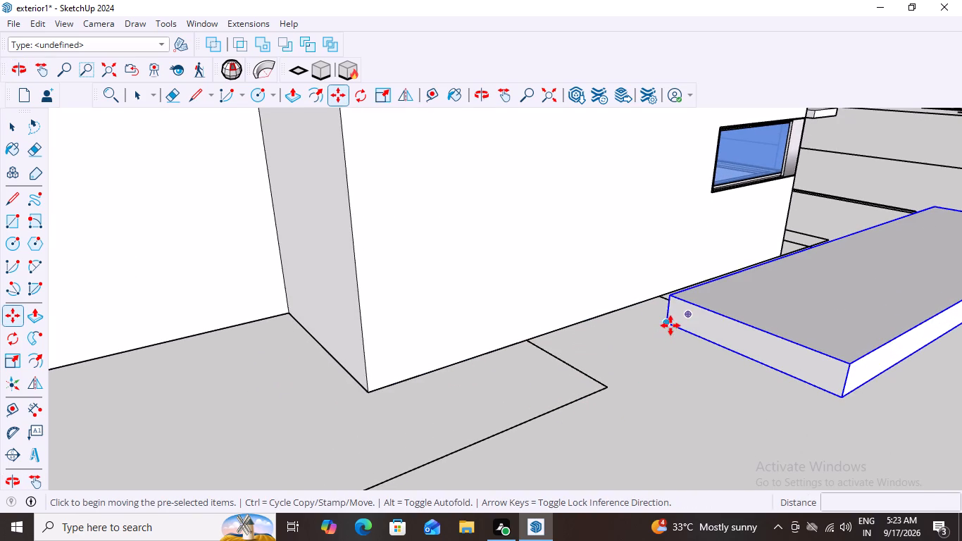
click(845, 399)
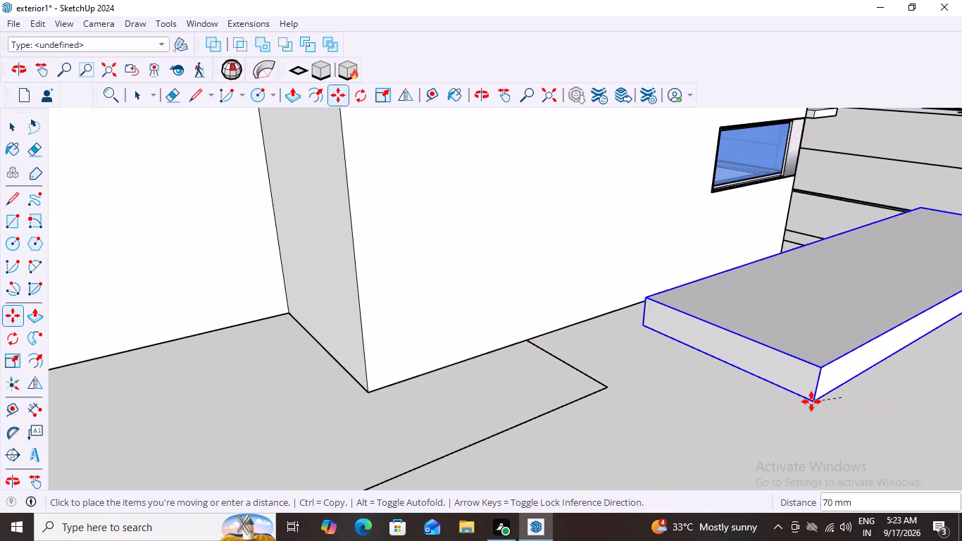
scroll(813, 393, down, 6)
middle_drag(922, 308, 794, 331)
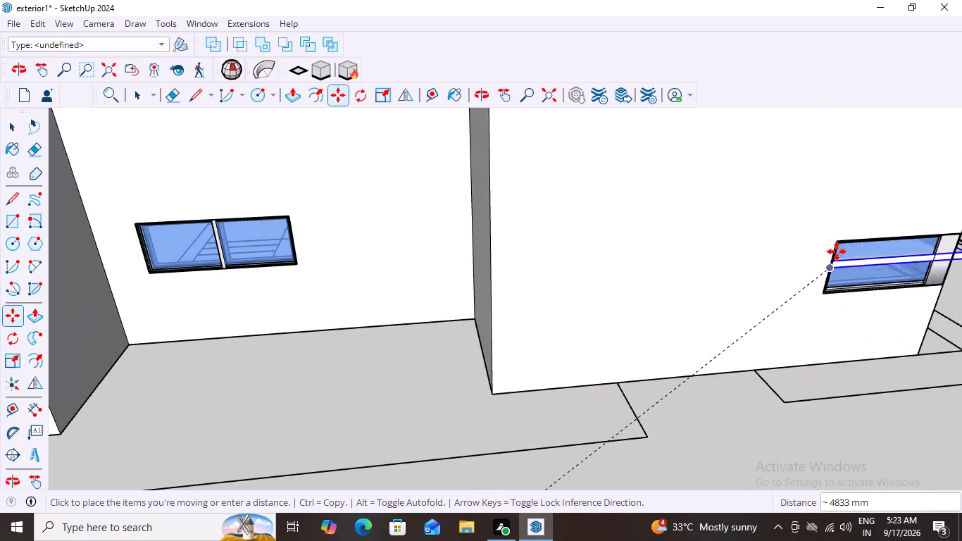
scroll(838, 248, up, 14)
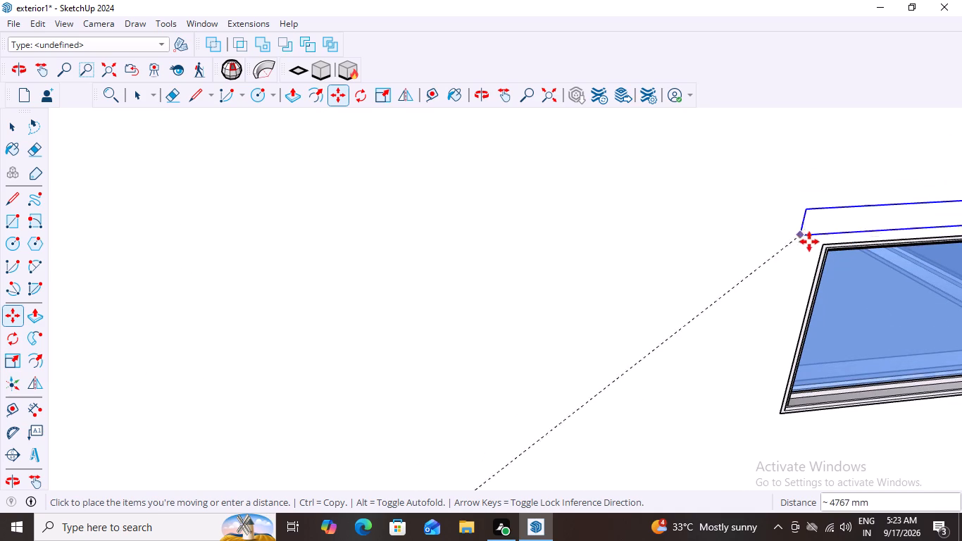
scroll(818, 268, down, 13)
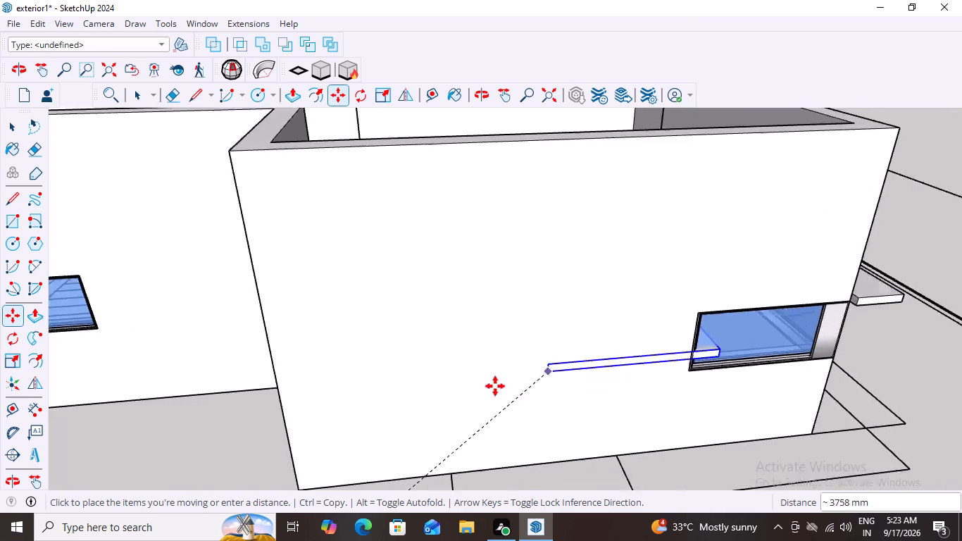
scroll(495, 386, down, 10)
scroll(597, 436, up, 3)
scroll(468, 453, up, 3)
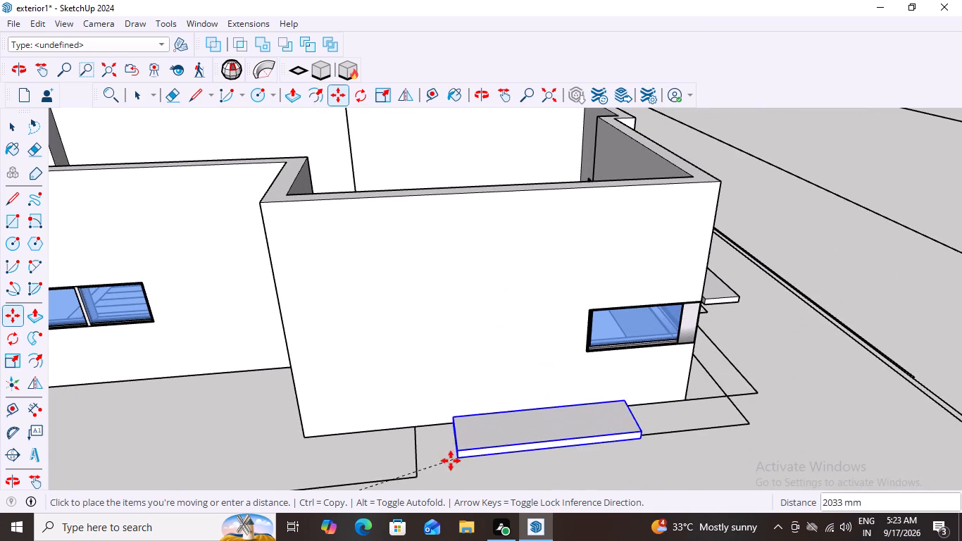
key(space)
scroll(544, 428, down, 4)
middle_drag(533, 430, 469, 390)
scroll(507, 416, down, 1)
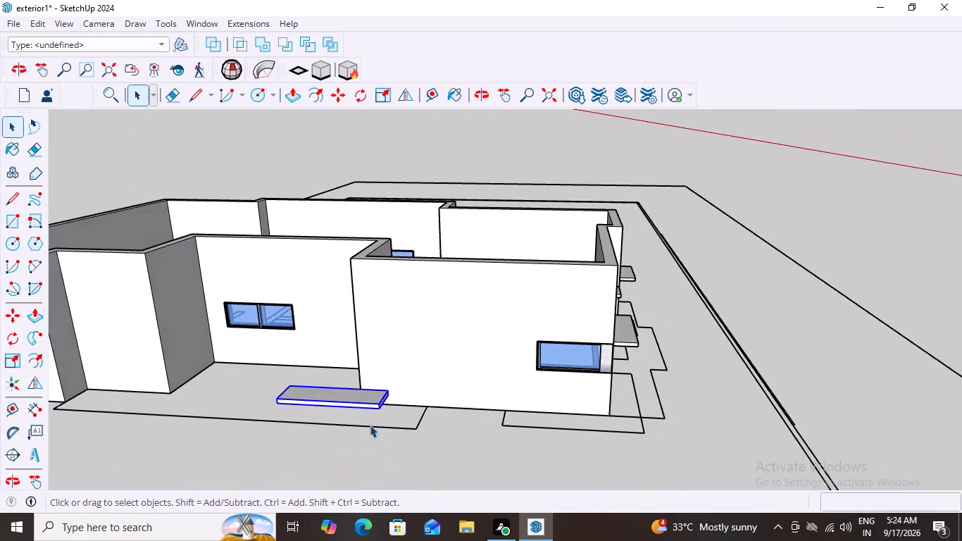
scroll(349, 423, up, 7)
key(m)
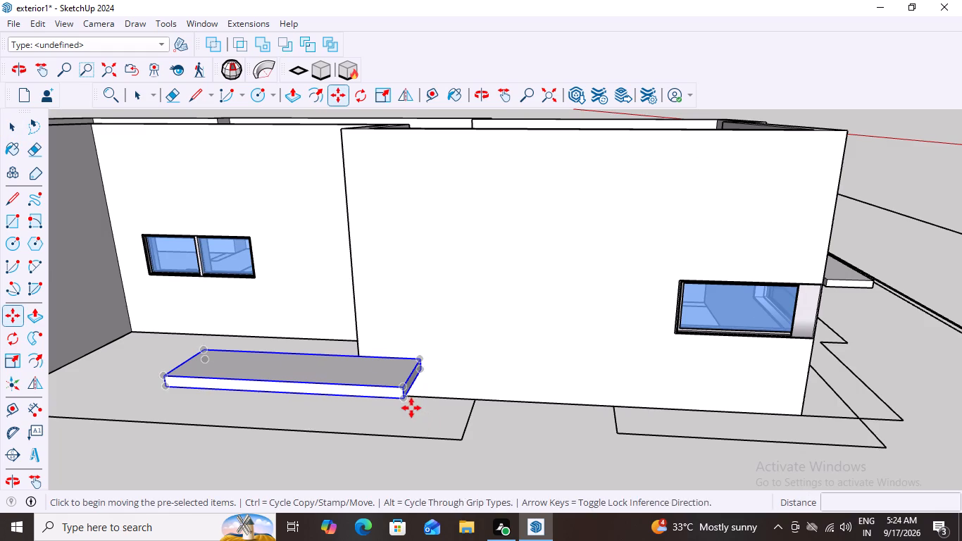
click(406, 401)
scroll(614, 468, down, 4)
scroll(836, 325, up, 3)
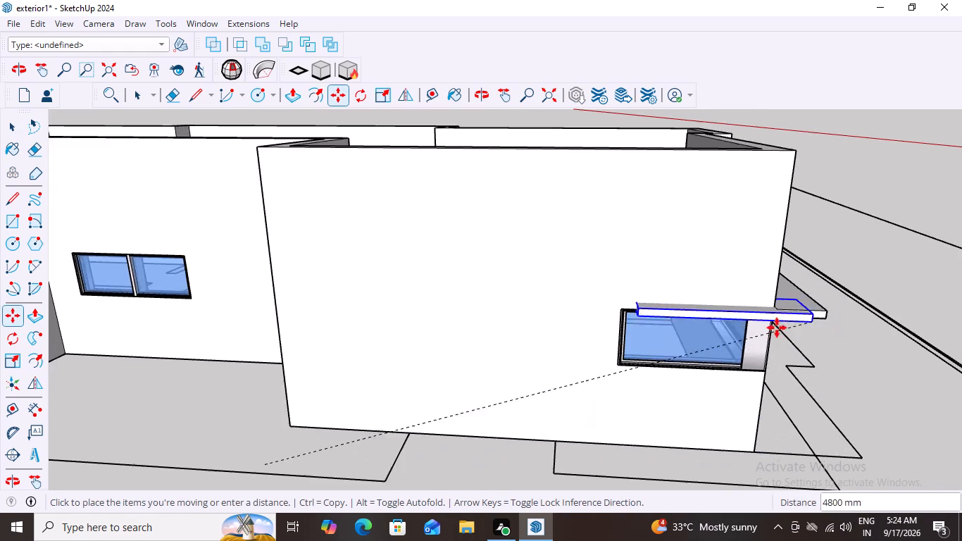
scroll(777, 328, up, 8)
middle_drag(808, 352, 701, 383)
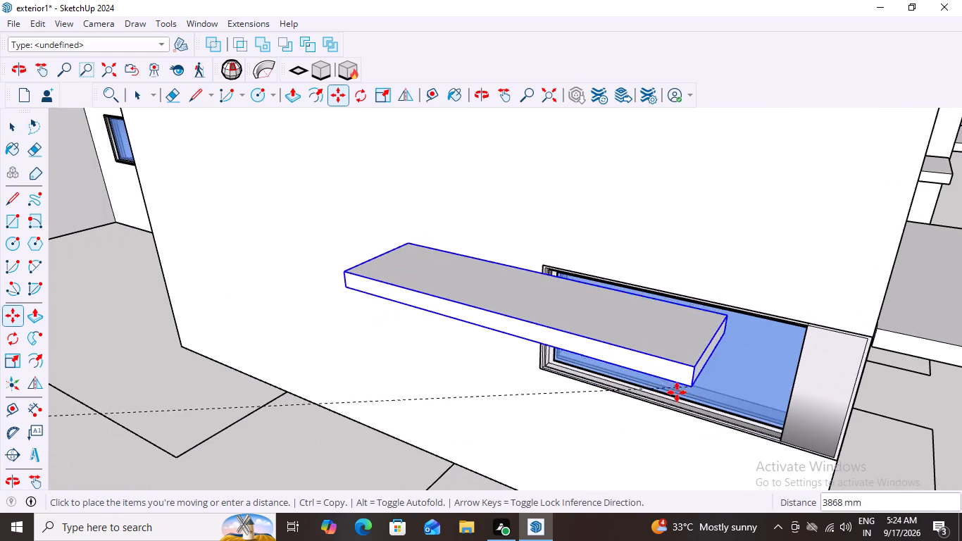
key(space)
Move the rotated sunshade slab about 4379 mm so its inner end corner meets the existing slab's bottom corner at the unroofed house's corner window.
scroll(435, 444, down, 12)
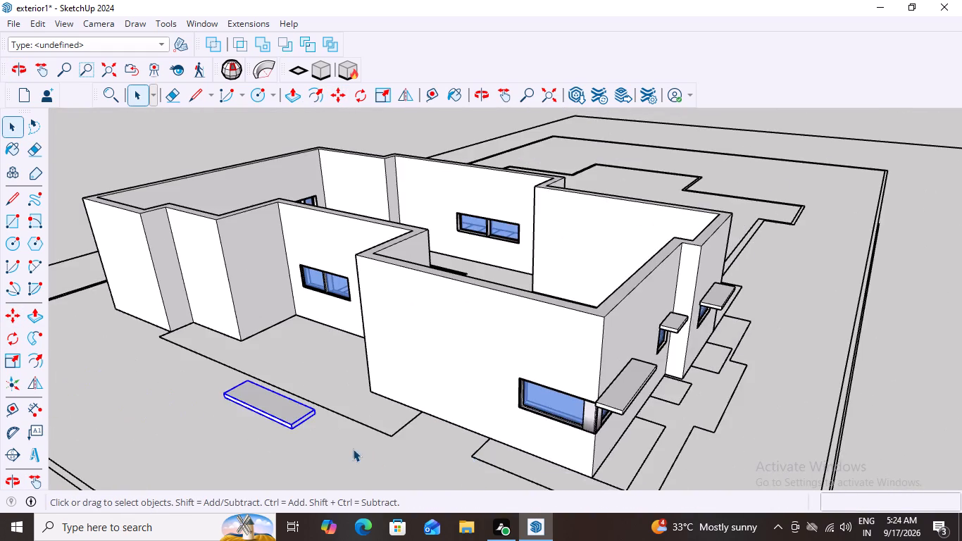
scroll(331, 435, up, 10)
key(m)
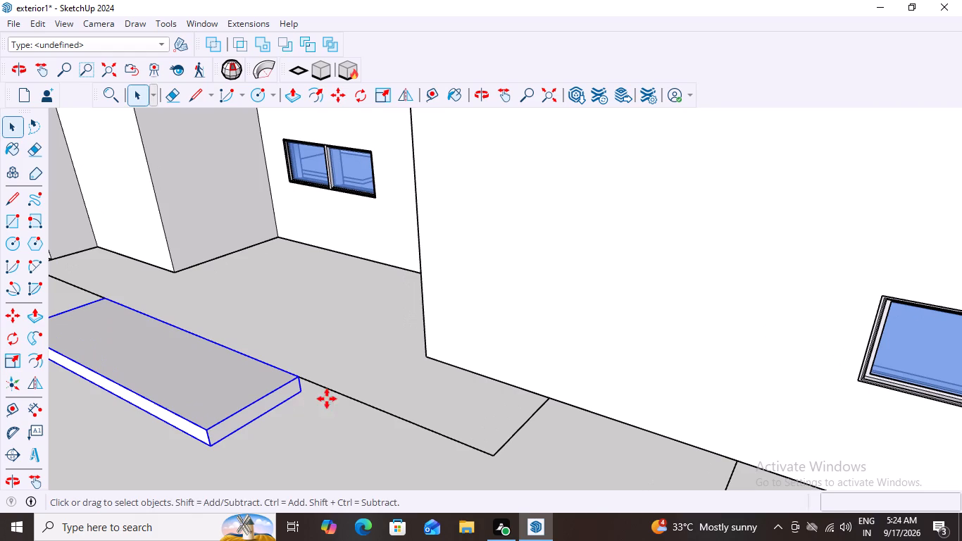
click(301, 392)
scroll(316, 406, down, 3)
scroll(373, 418, down, 2)
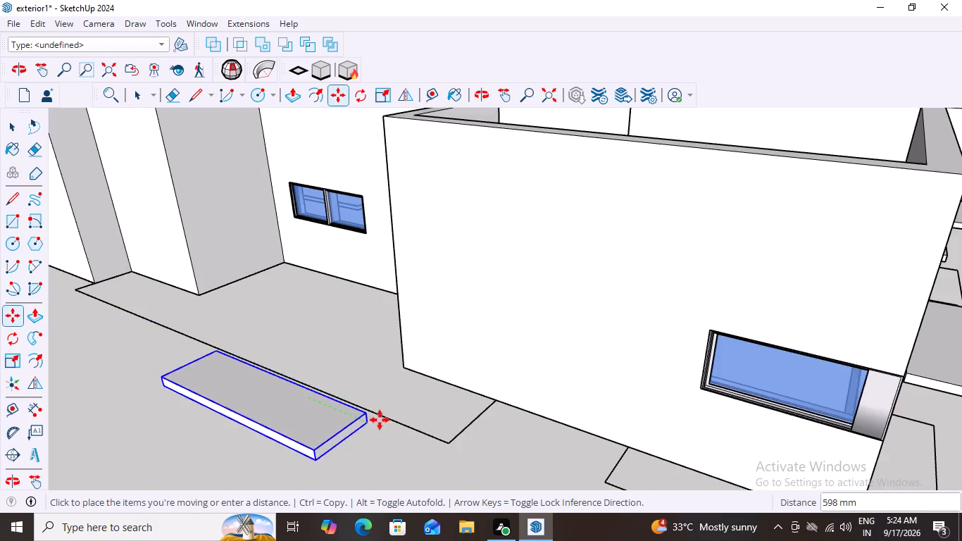
scroll(380, 420, down, 2)
scroll(687, 405, up, 14)
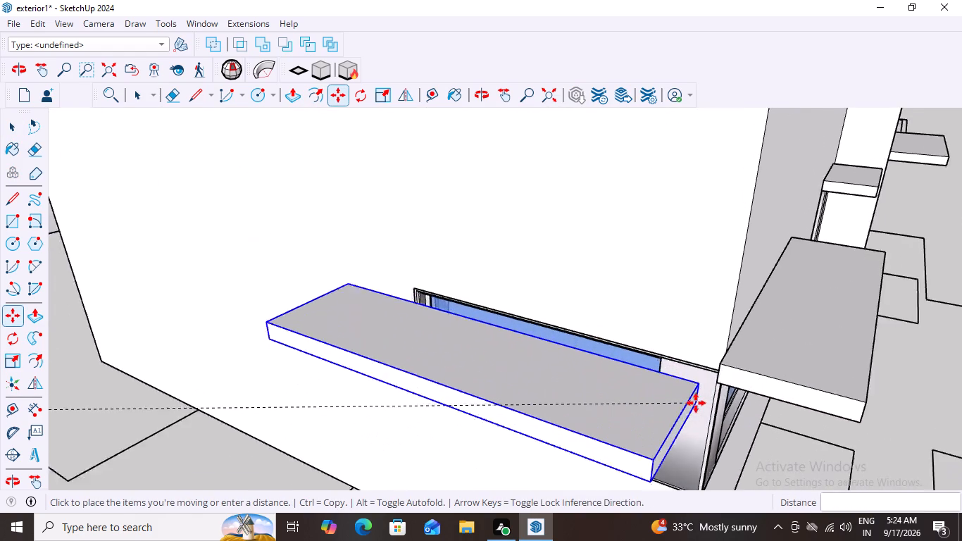
scroll(696, 403, up, 1)
middle_drag(726, 394, 657, 387)
scroll(678, 395, up, 3)
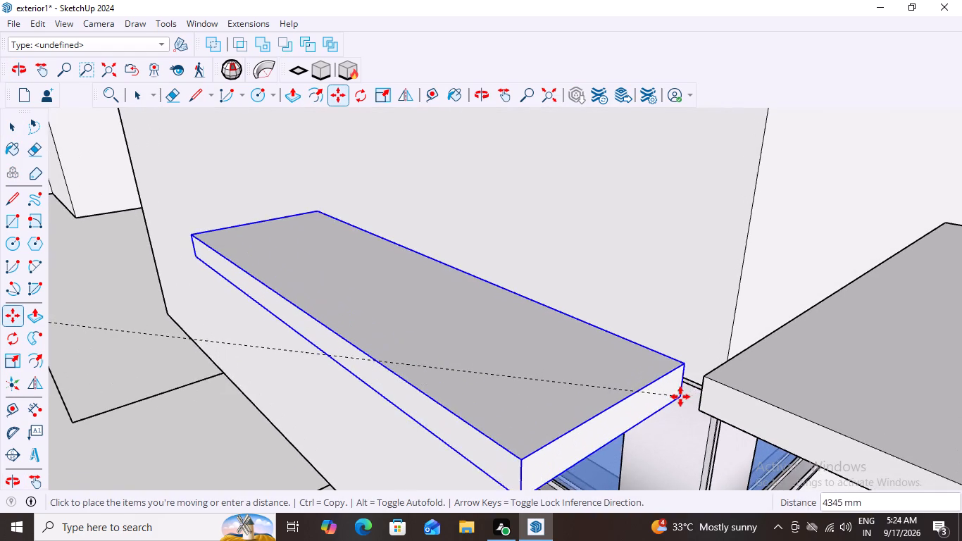
click(701, 411)
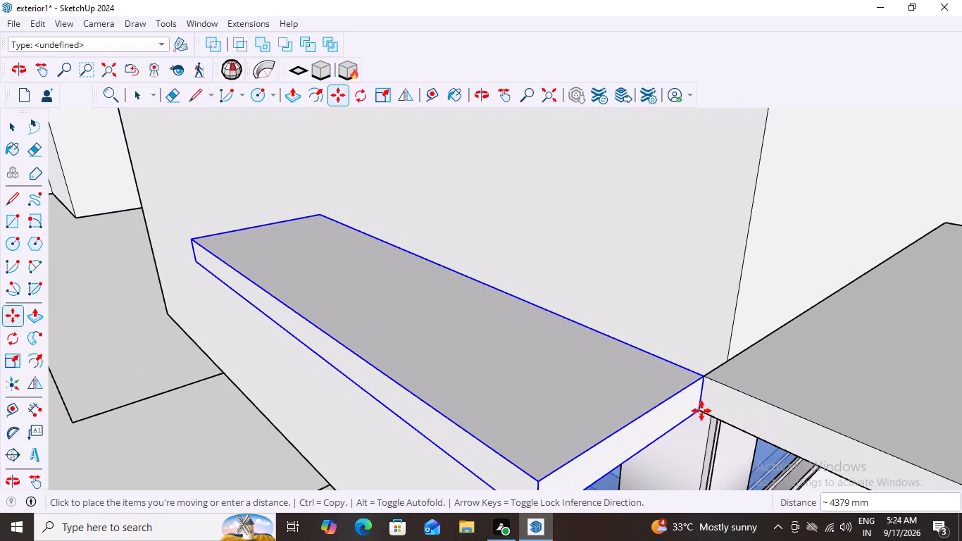
Lower the rotated slab 87 mm so its inner bottom corner sits on the top outer corner of the corner window, and deselect it.
scroll(648, 444, down, 7)
scroll(585, 460, down, 4)
middle_drag(471, 453, 592, 429)
scroll(475, 453, down, 1)
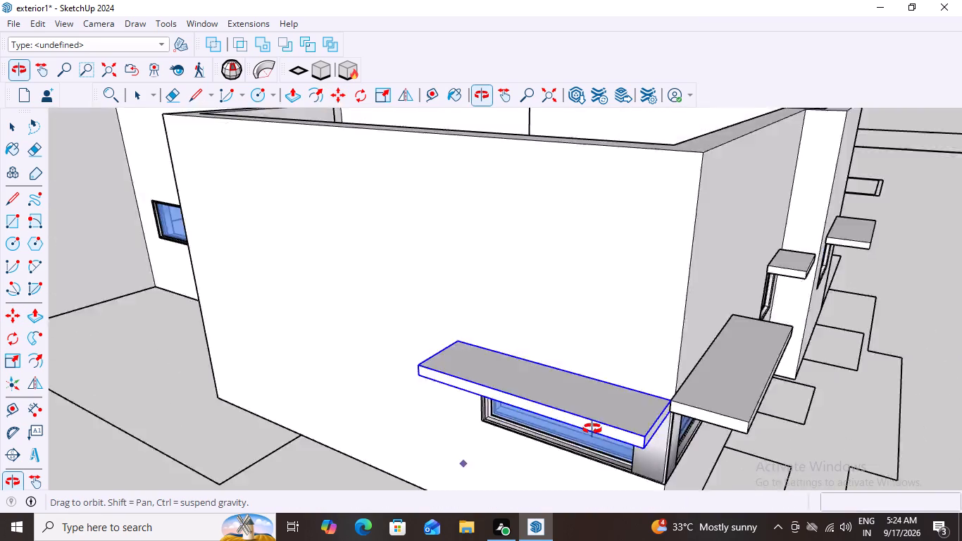
middle_drag(592, 429, 456, 260)
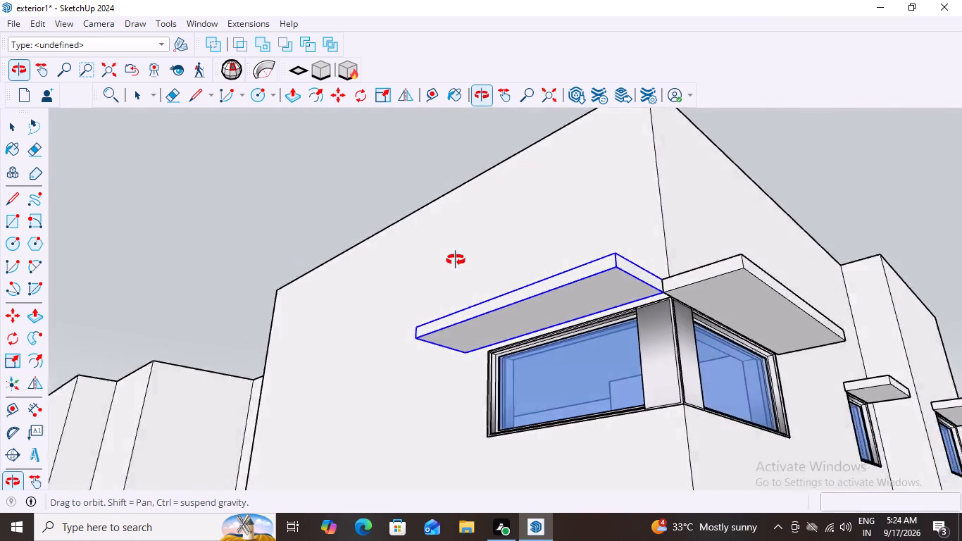
middle_drag(456, 260, 511, 200)
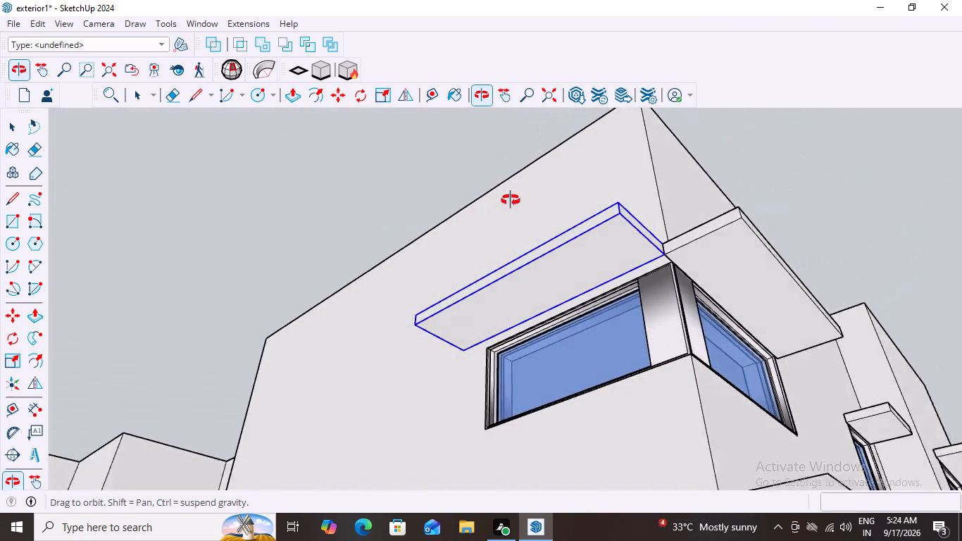
middle_drag(511, 200, 532, 194)
scroll(734, 384, up, 3)
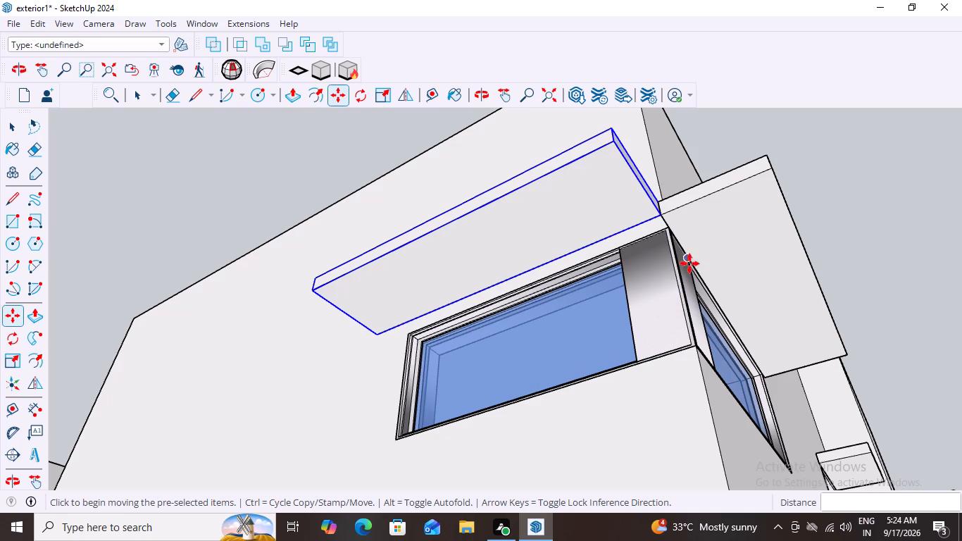
click(661, 217)
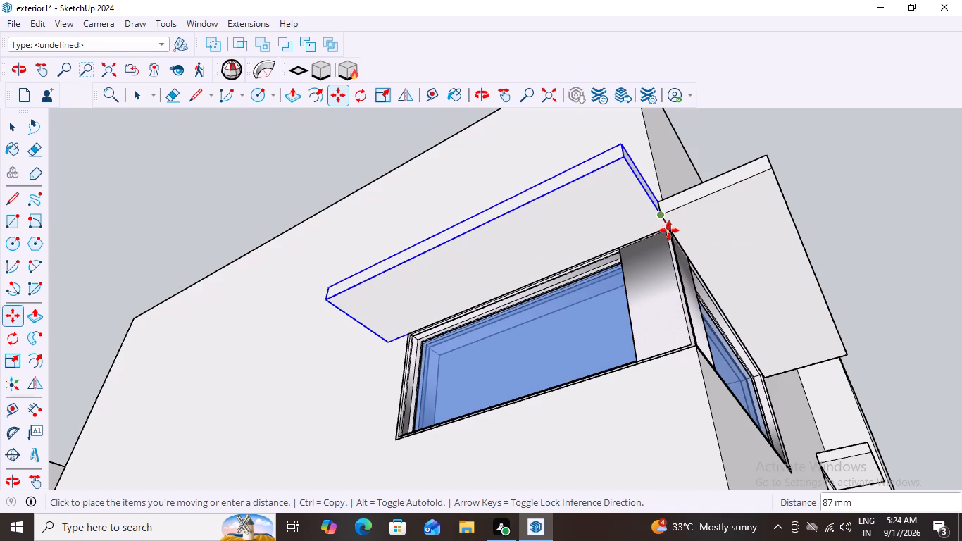
click(668, 228)
key(space)
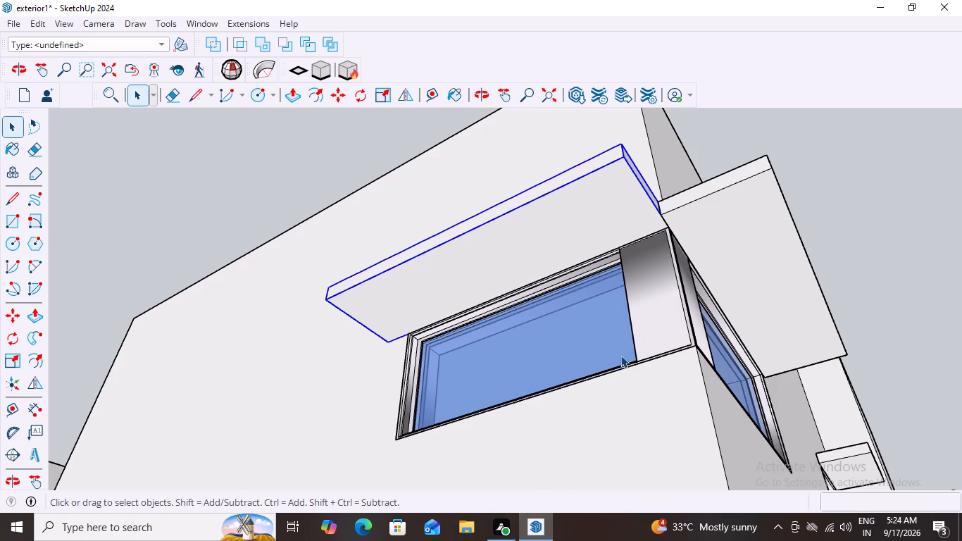
scroll(620, 361, down, 8)
click(800, 207)
Inspect the two sunshade slabs around the unroofed house's corner window from several angles.
scroll(768, 268, down, 4)
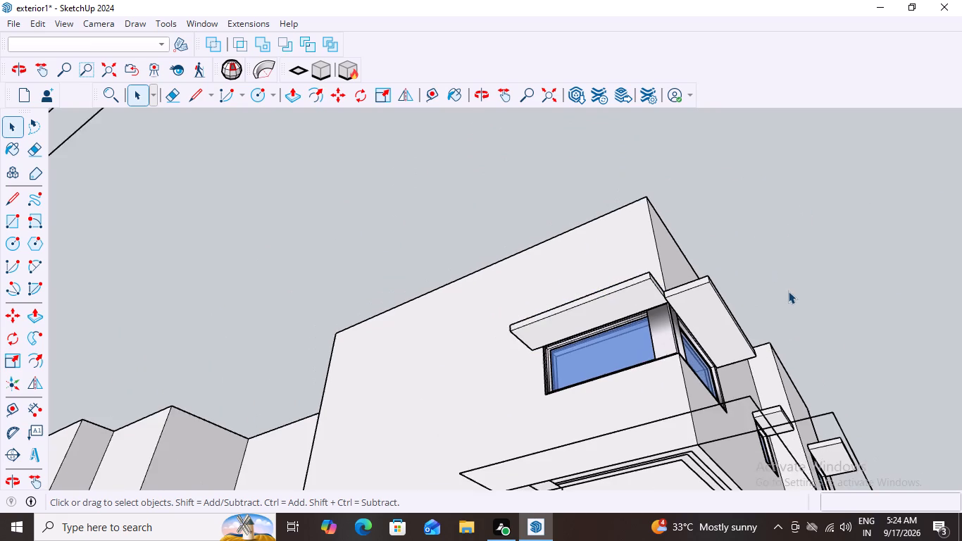
middle_drag(776, 306, 606, 491)
scroll(718, 358, down, 1)
scroll(625, 423, down, 4)
middle_drag(644, 416, 610, 446)
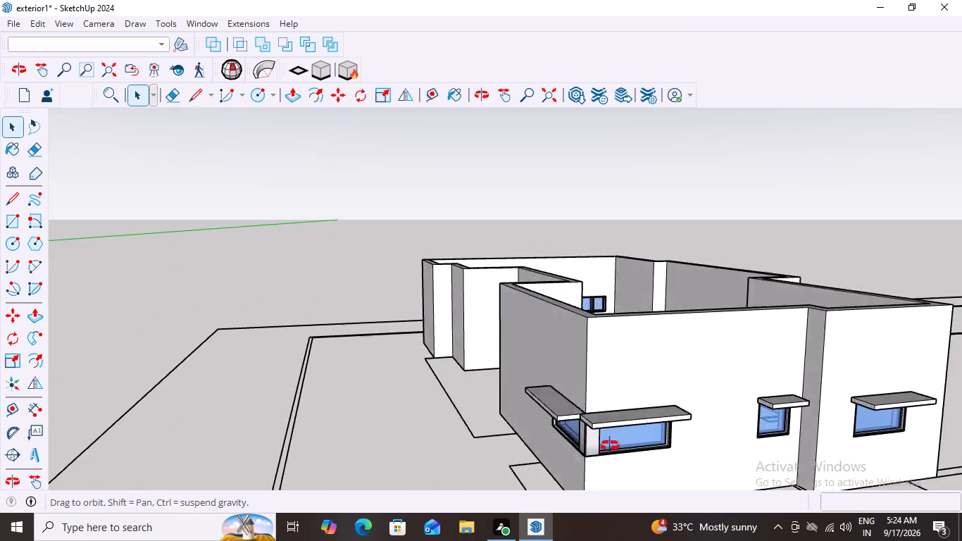
middle_drag(610, 446, 534, 475)
middle_drag(575, 462, 696, 461)
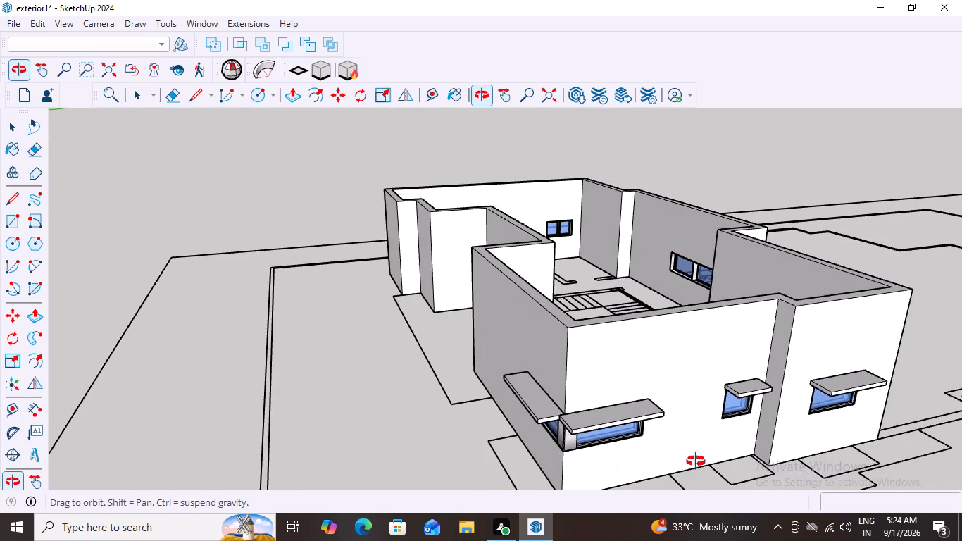
middle_drag(696, 461, 666, 459)
Examine the roofed house's corner window and the sunshade slabs along its adjoining facades.
scroll(649, 459, down, 20)
scroll(649, 459, down, 5)
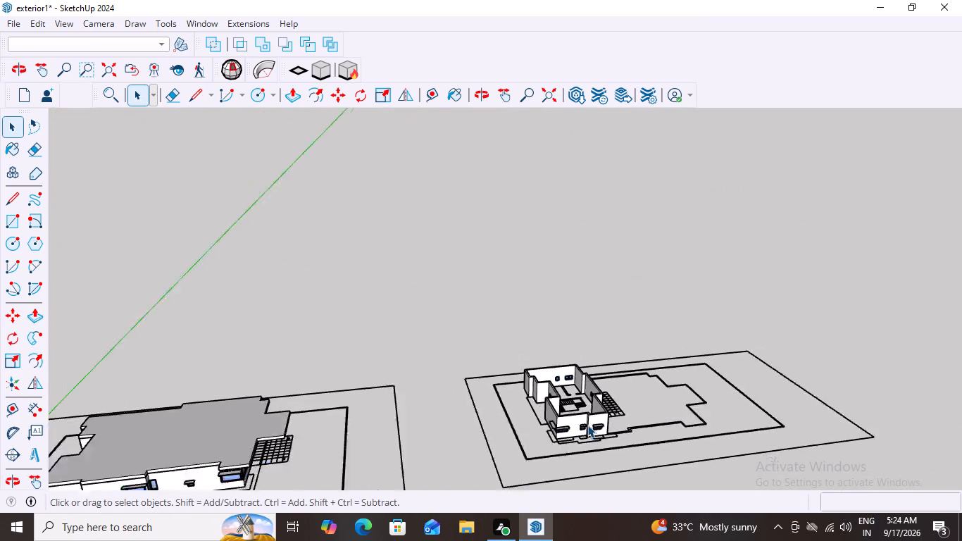
scroll(587, 425, down, 11)
scroll(458, 468, up, 17)
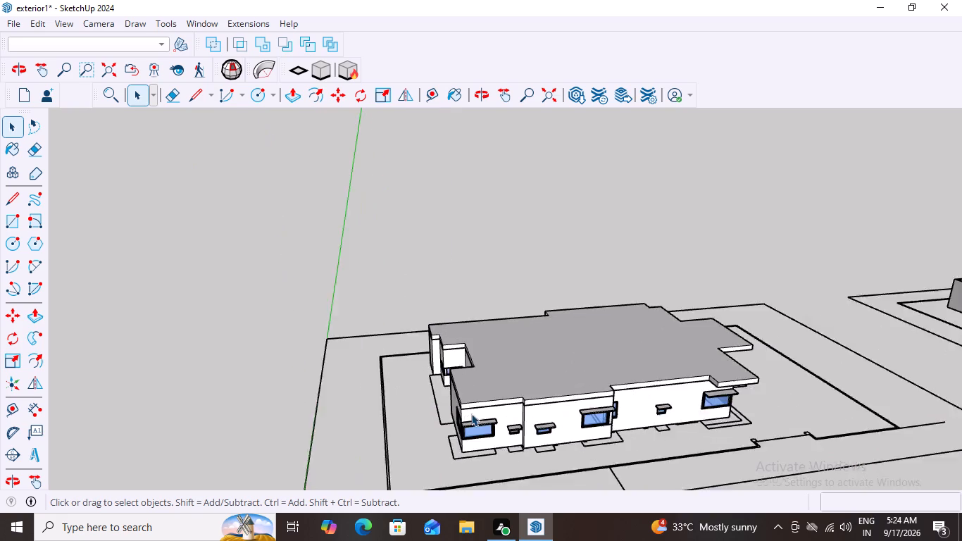
scroll(471, 413, up, 20)
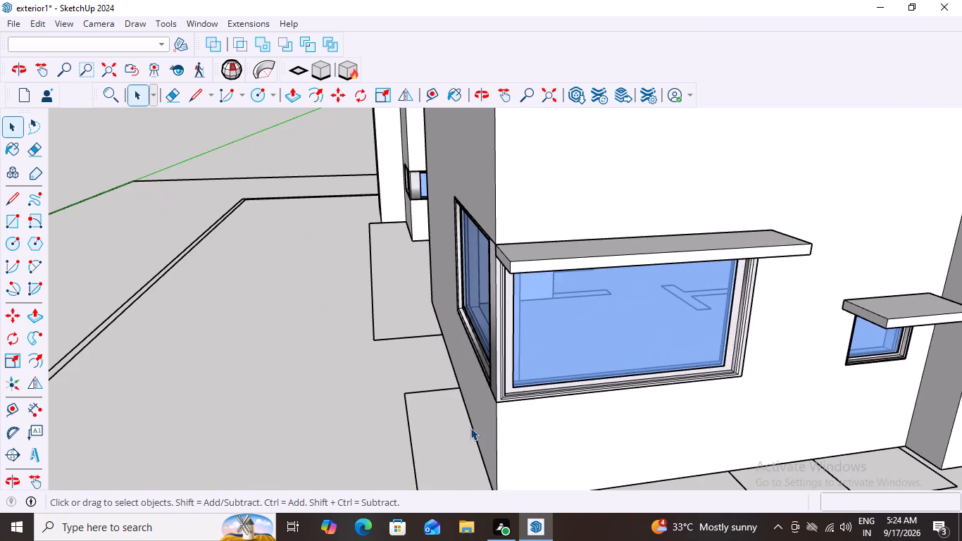
middle_drag(509, 434, 494, 489)
scroll(506, 495, down, 2)
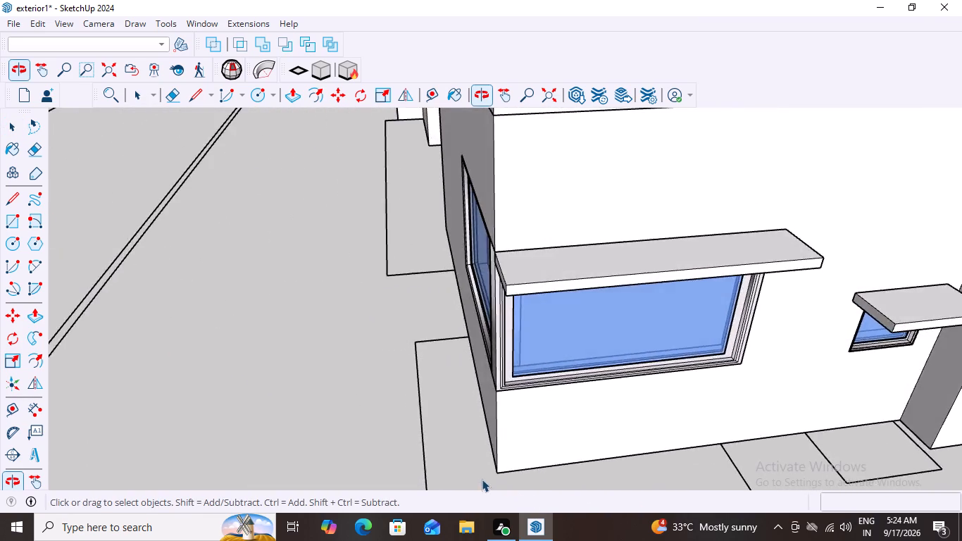
scroll(484, 471, down, 15)
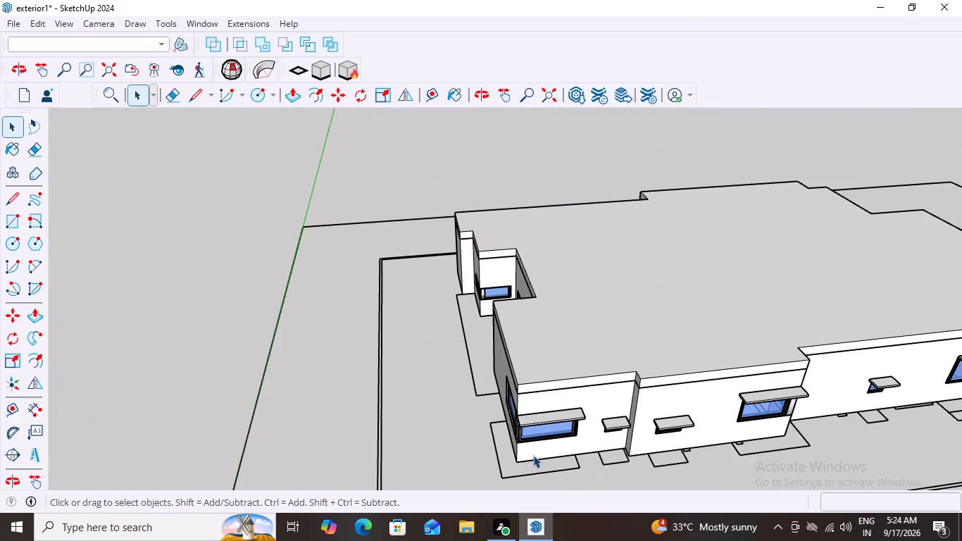
middle_drag(556, 456, 706, 447)
scroll(618, 459, down, 1)
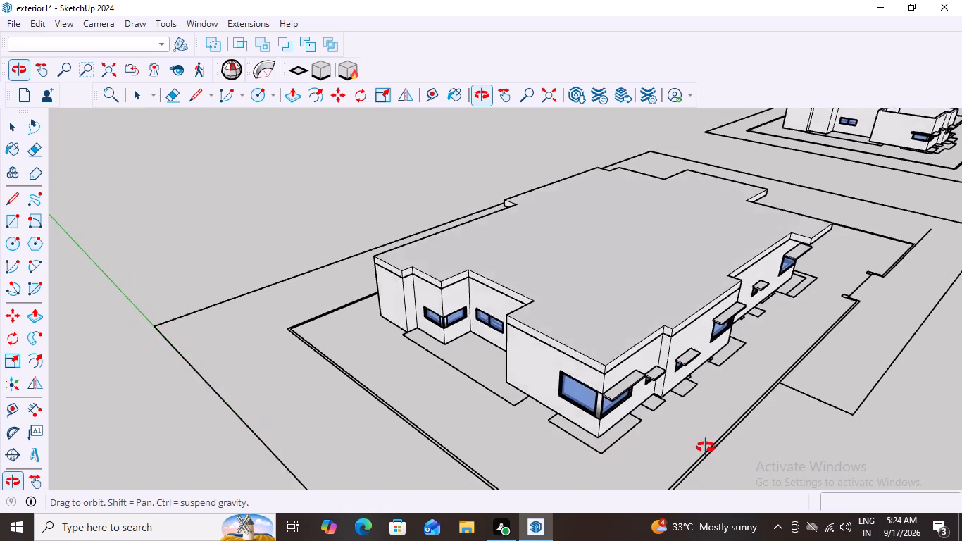
middle_drag(706, 447, 479, 359)
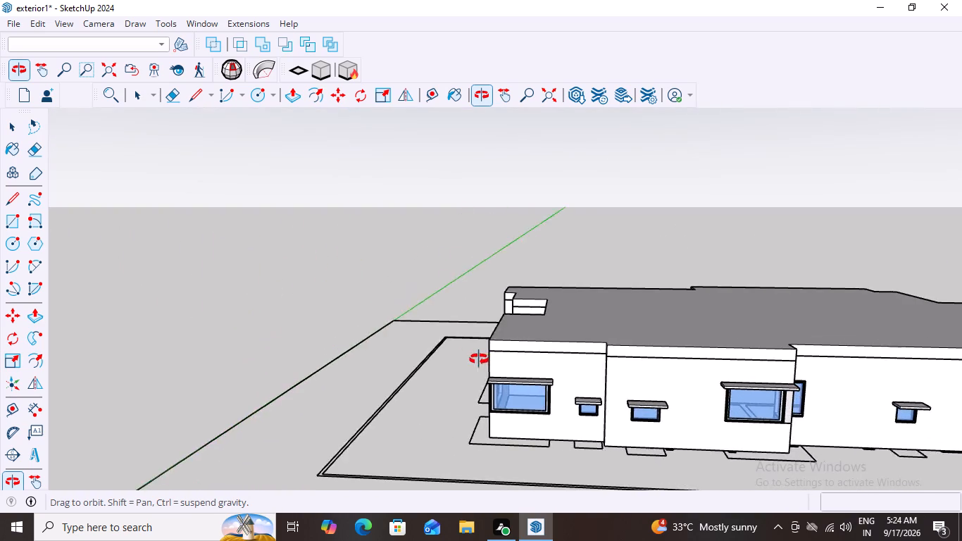
middle_drag(479, 359, 456, 364)
scroll(805, 364, down, 17)
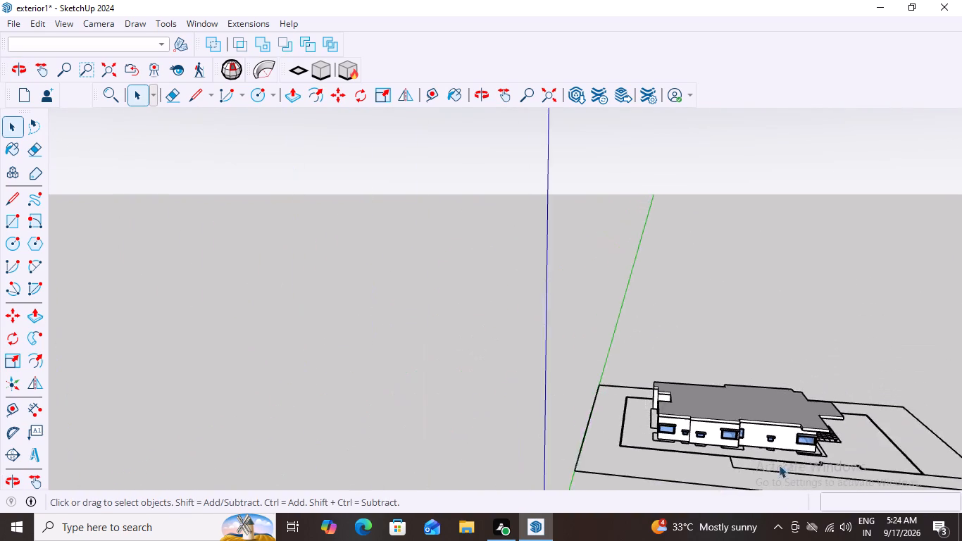
Examine the roofed house's corner window and the sunshade slabs along its facade from several angles.
scroll(779, 465, down, 3)
scroll(961, 469, up, 13)
middle_drag(770, 483, 822, 478)
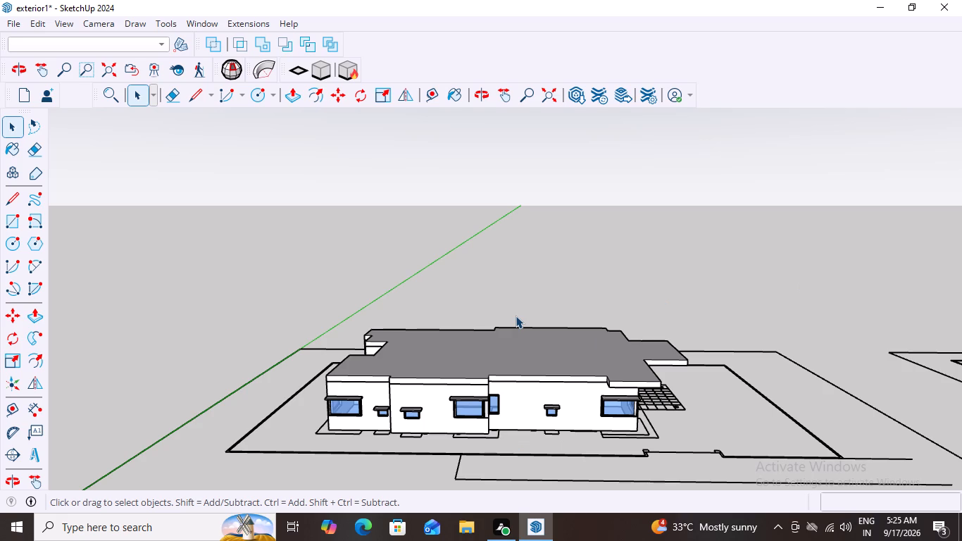
scroll(342, 421, up, 1)
middle_drag(337, 433, 470, 454)
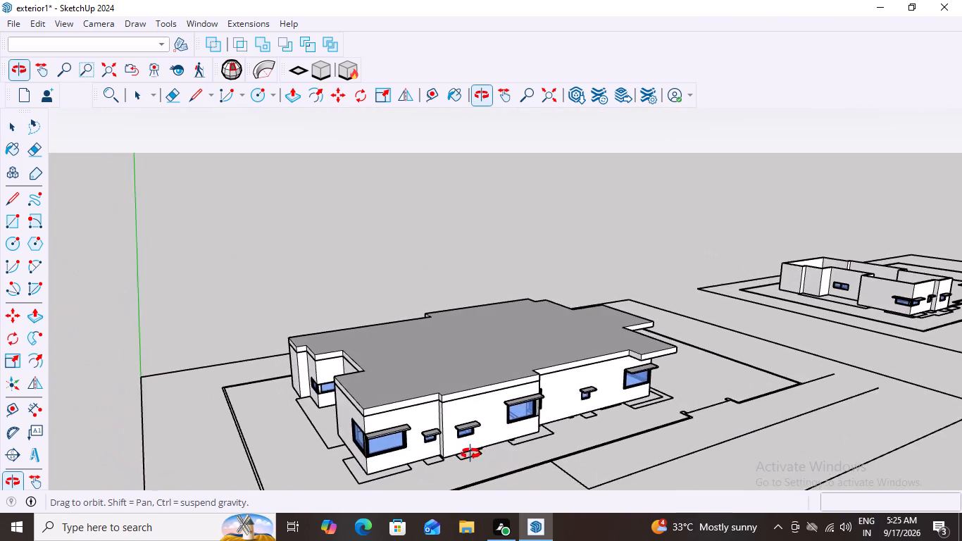
middle_drag(470, 454, 430, 463)
scroll(325, 459, up, 6)
middle_drag(392, 458, 422, 461)
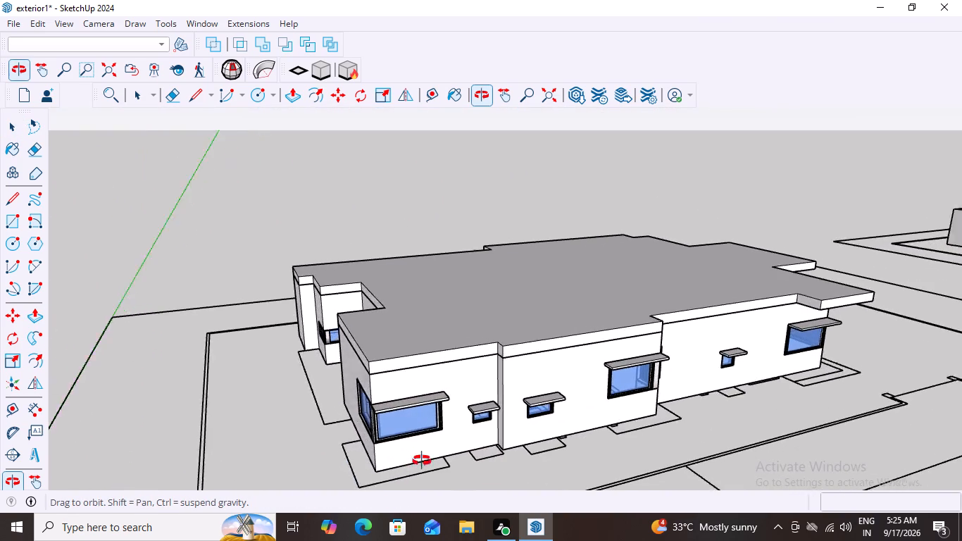
middle_drag(422, 461, 487, 454)
scroll(416, 448, up, 4)
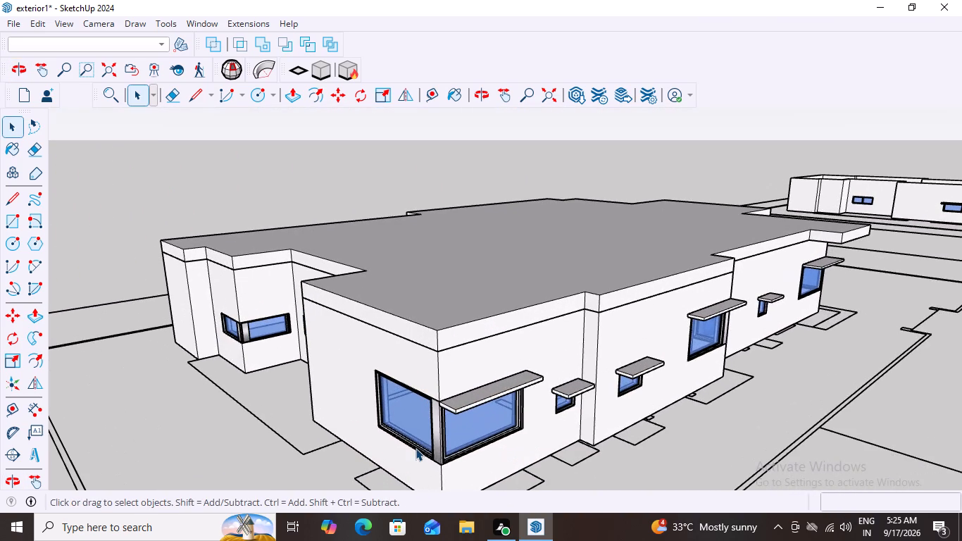
scroll(481, 414, down, 8)
middle_drag(495, 430, 464, 385)
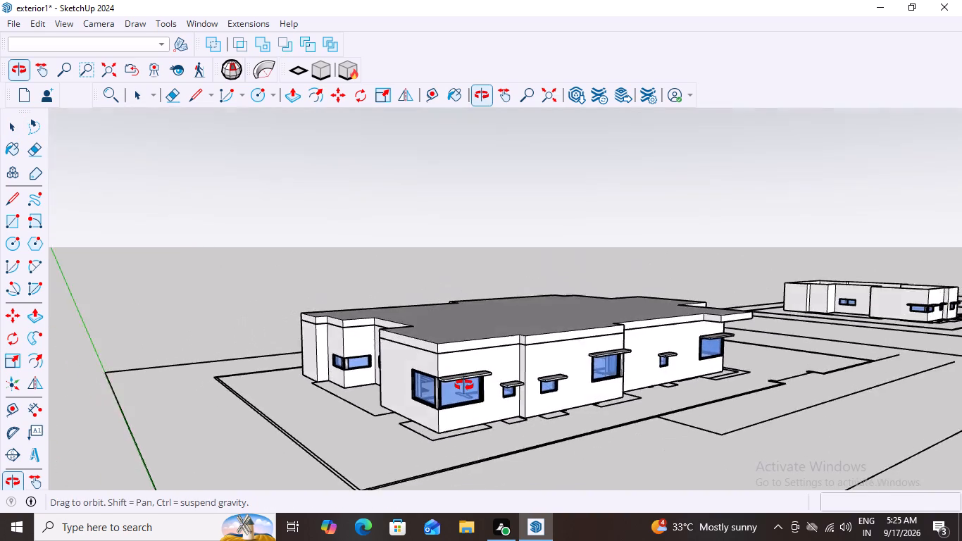
middle_drag(464, 385, 486, 438)
scroll(486, 438, up, 10)
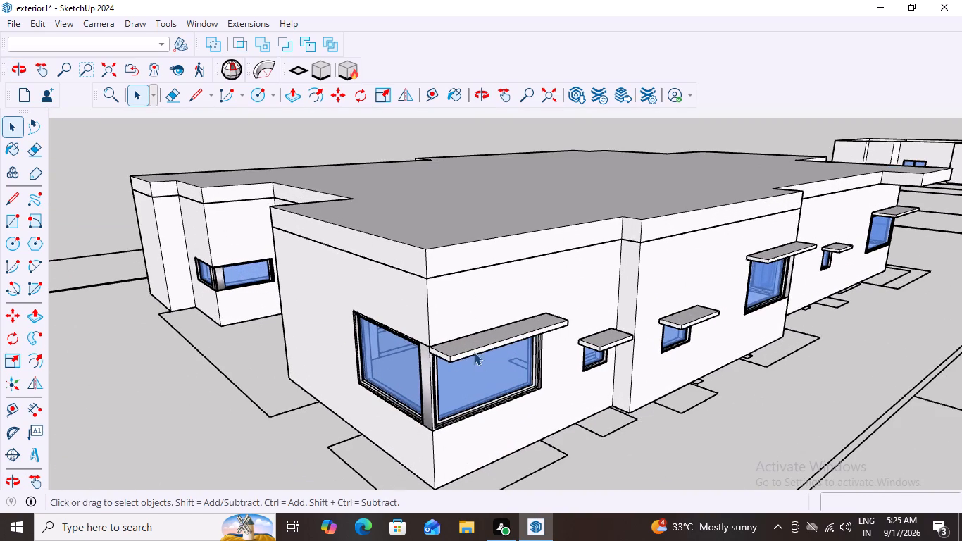
Copy the sunshade slab above the roofed house's corner window about 3100 mm outward beyond the corner, clear of the house.
click(473, 348)
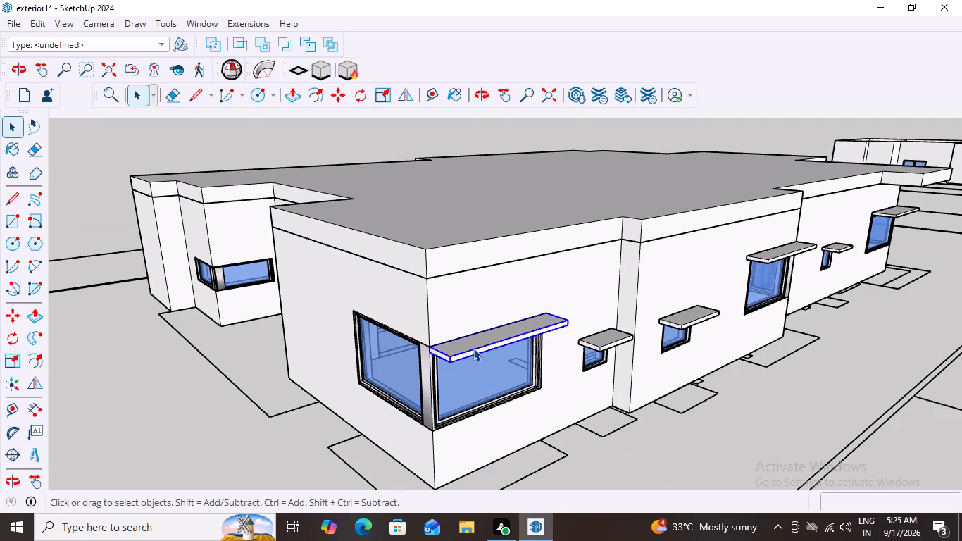
key(m)
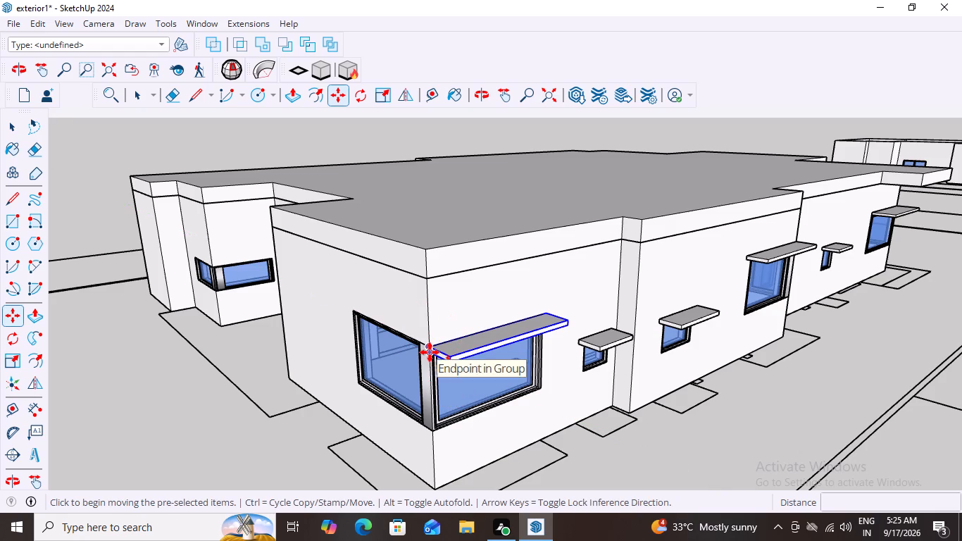
scroll(433, 353, up, 7)
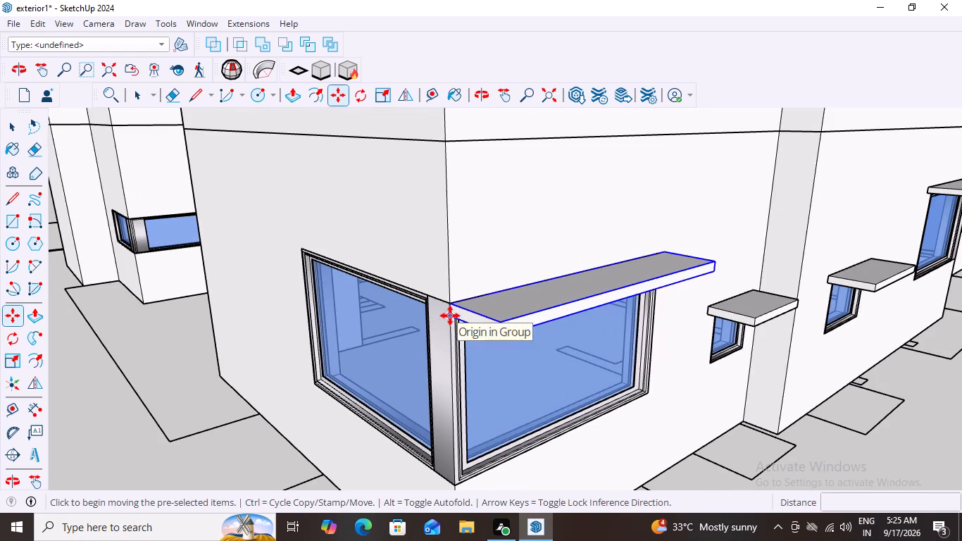
click(450, 316)
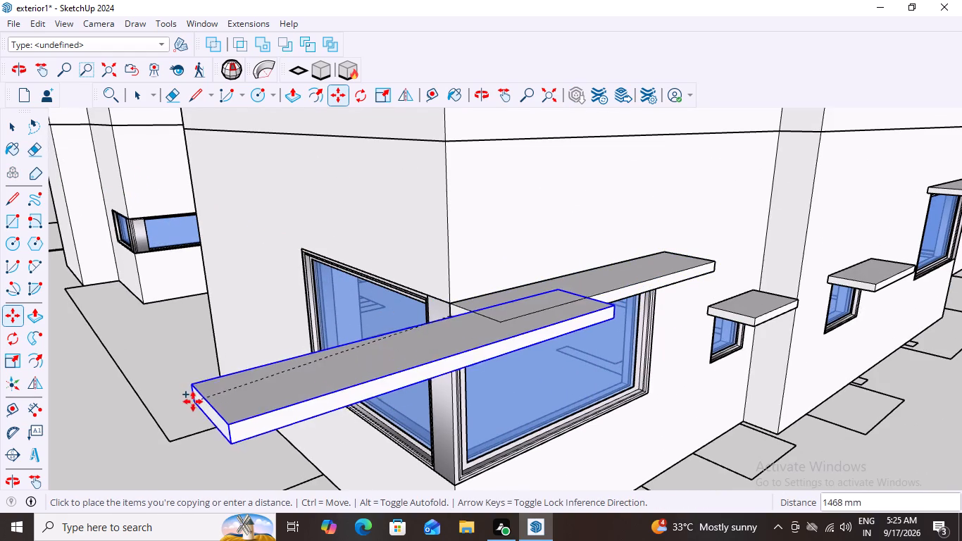
scroll(184, 402, down, 9)
click(89, 407)
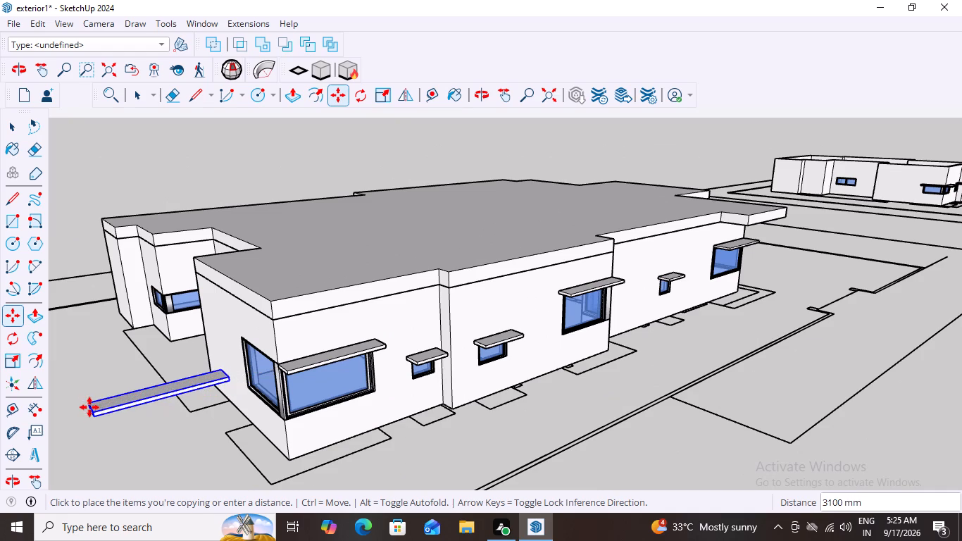
middle_drag(158, 456, 99, 424)
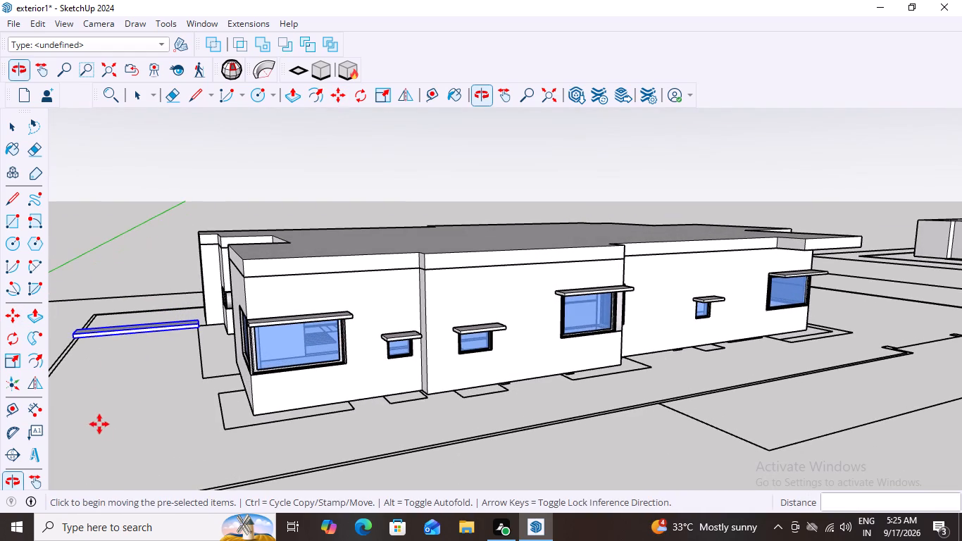
key(space)
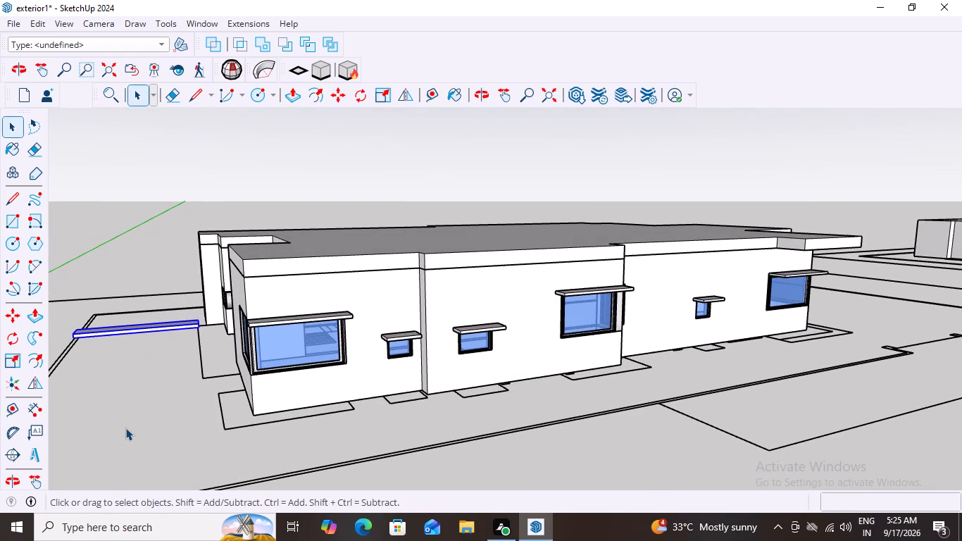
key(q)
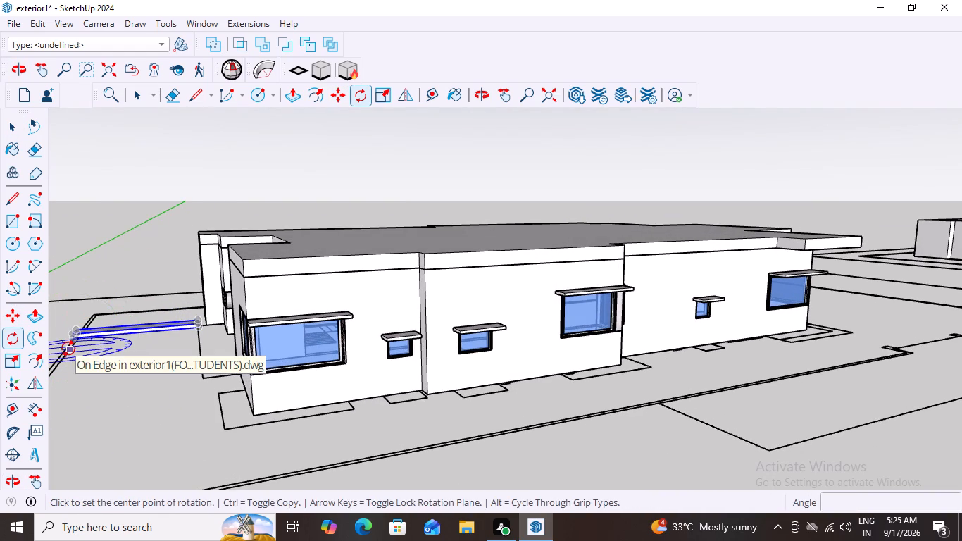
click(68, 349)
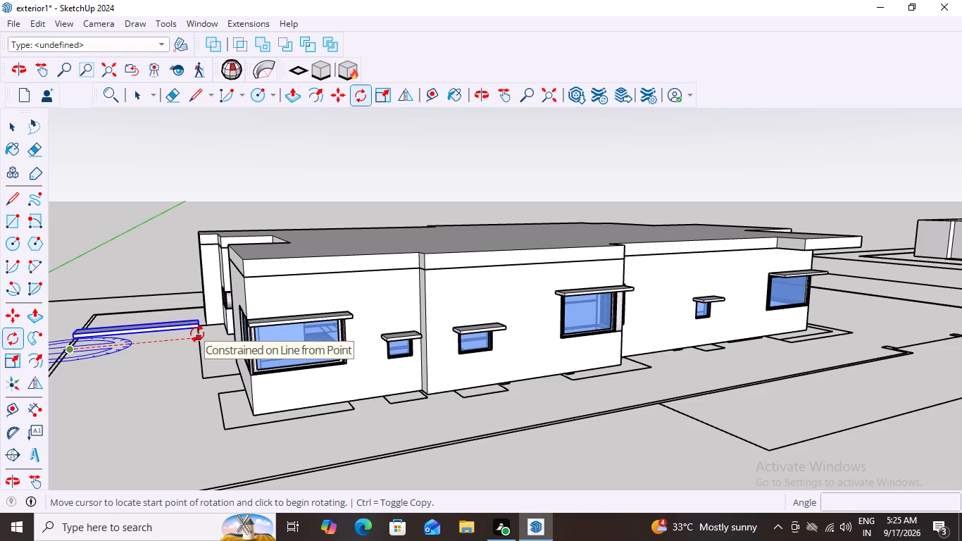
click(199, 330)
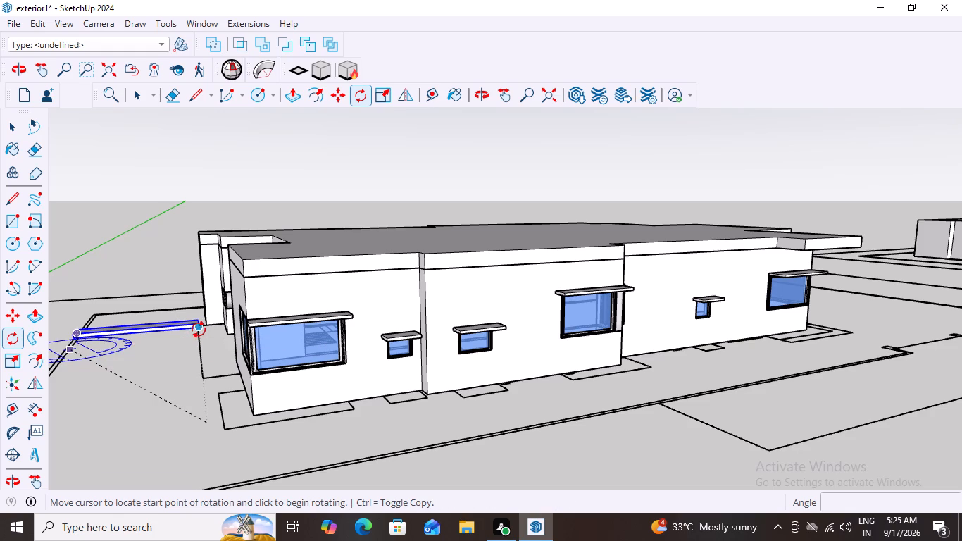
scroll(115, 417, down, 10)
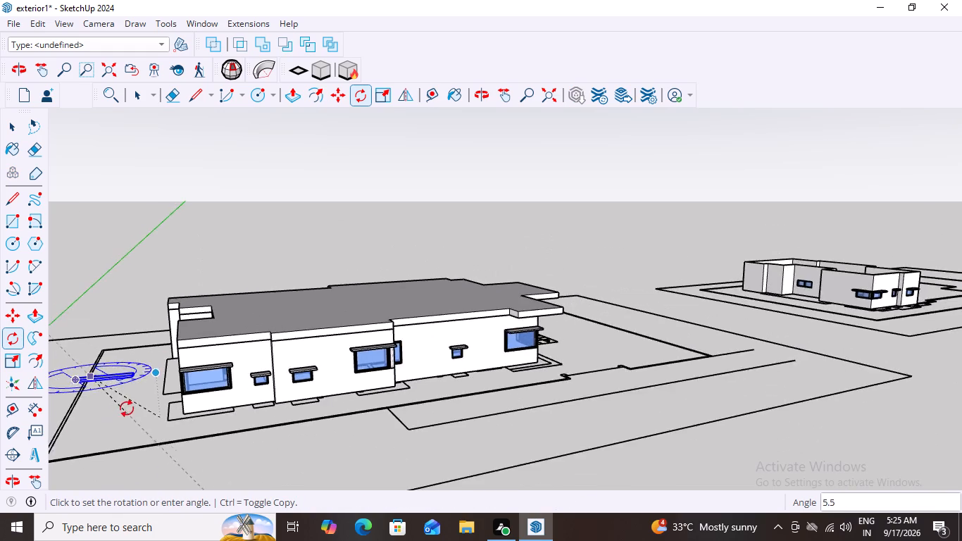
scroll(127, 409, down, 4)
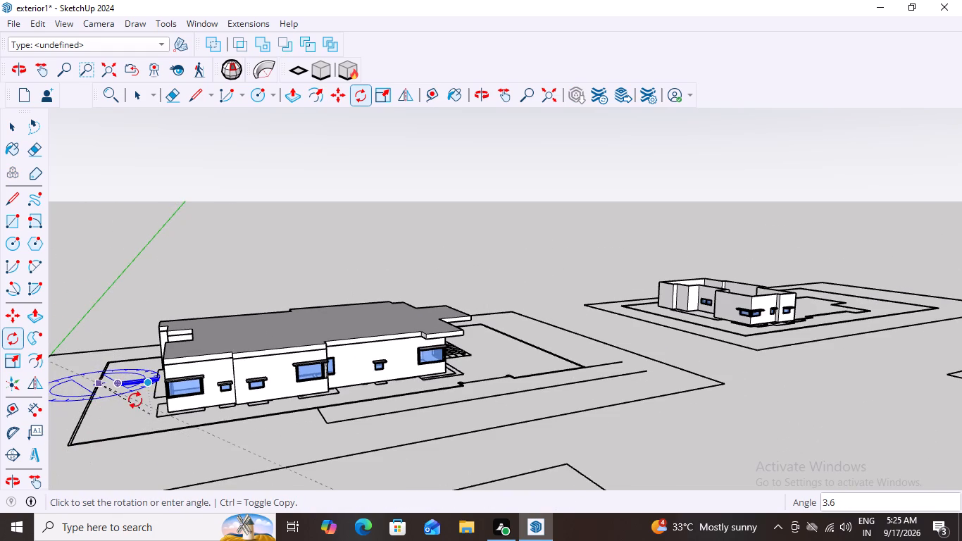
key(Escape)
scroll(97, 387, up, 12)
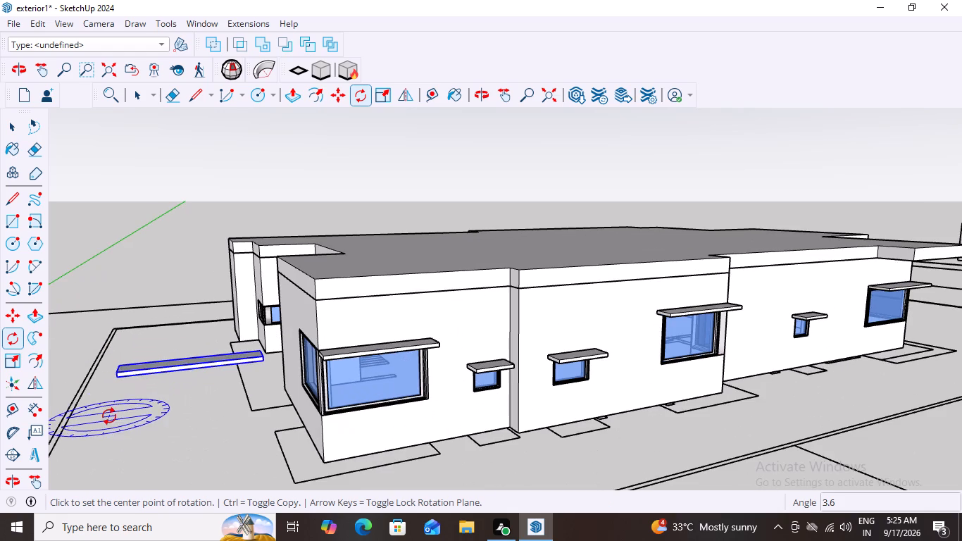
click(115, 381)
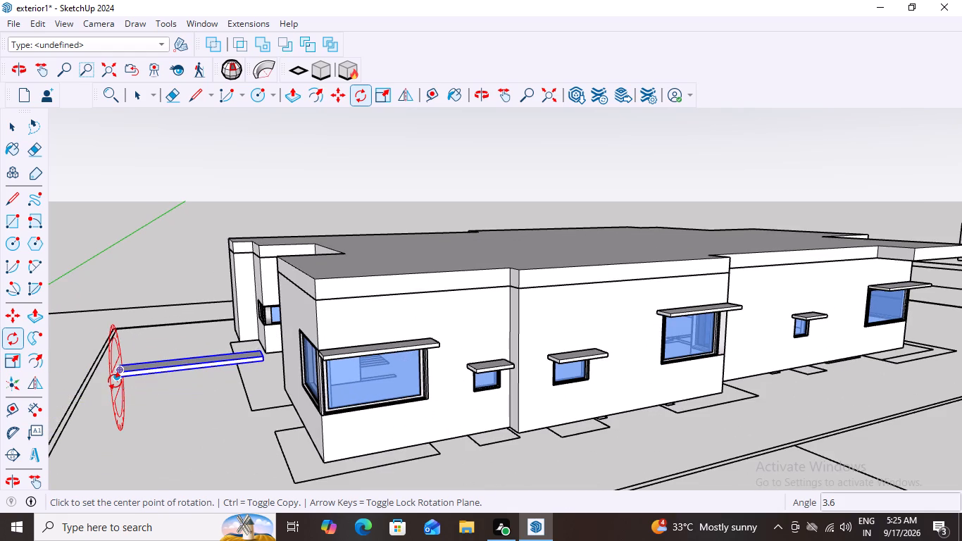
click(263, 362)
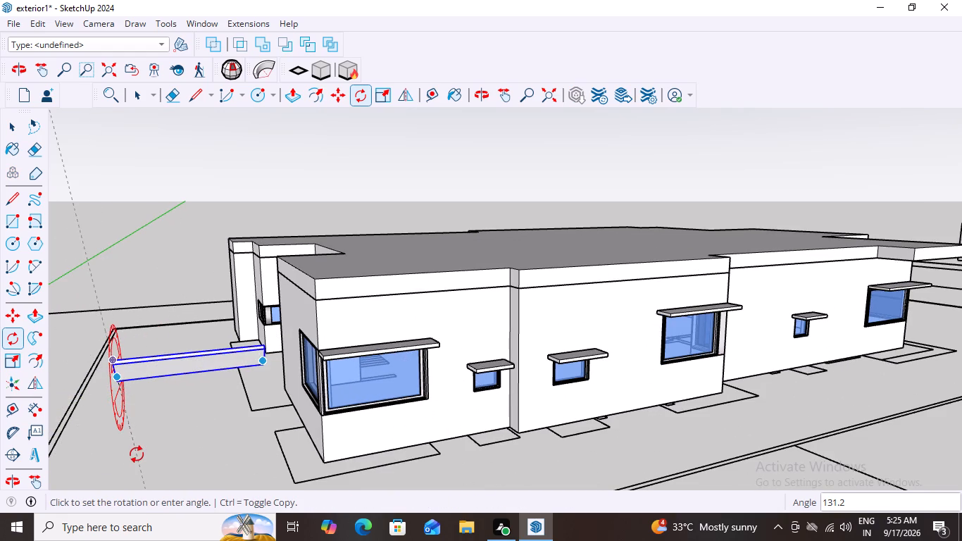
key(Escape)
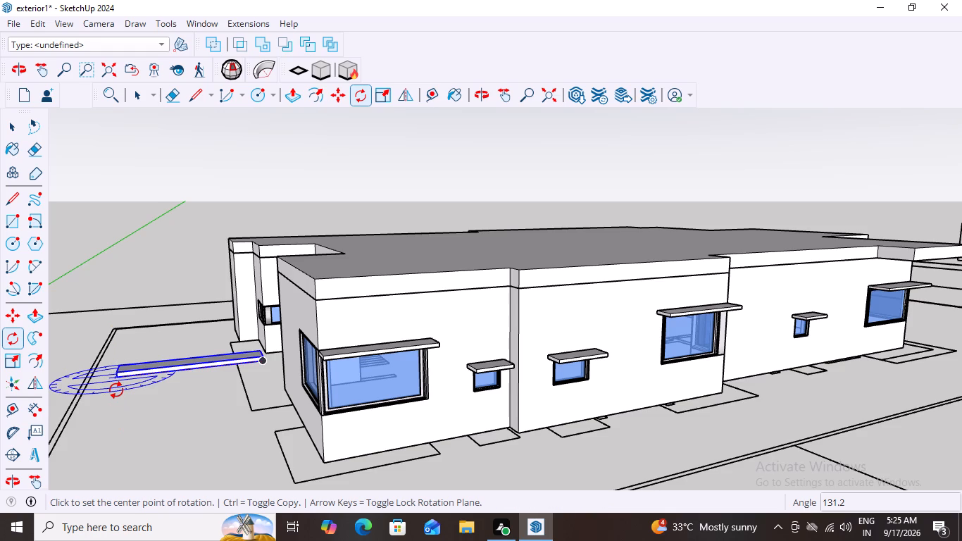
Rotate the copied sunshade slab 90 degrees in the horizontal plane about a point near its outer end.
click(116, 390)
click(262, 365)
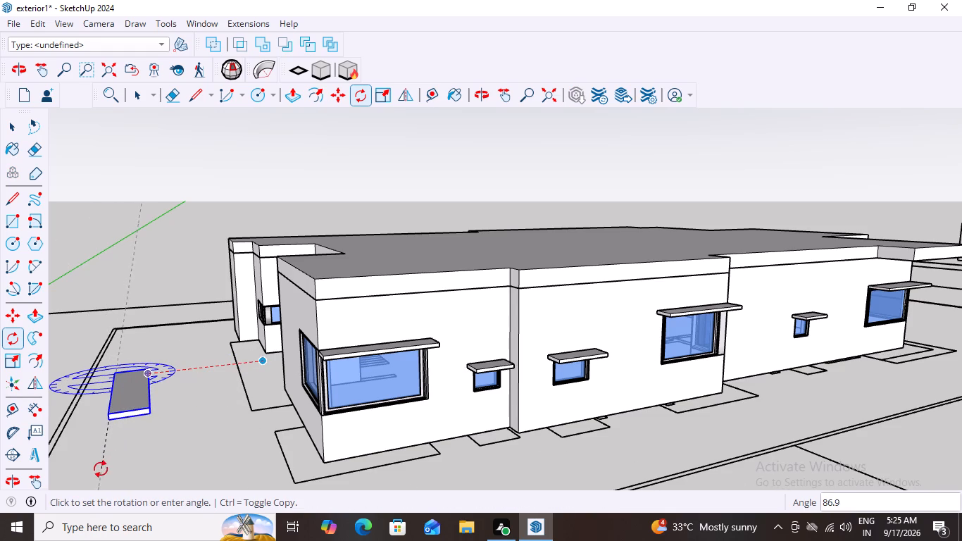
text(90)
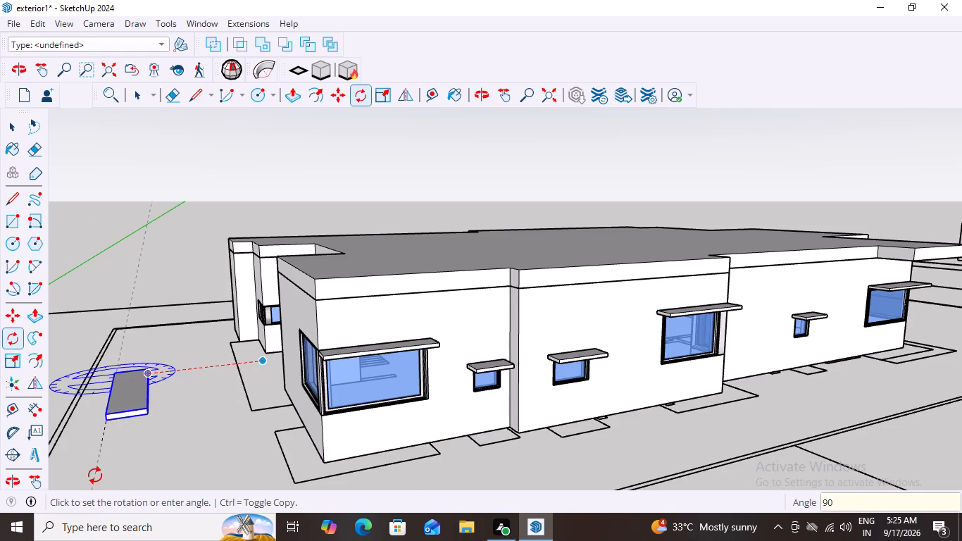
key(Return)
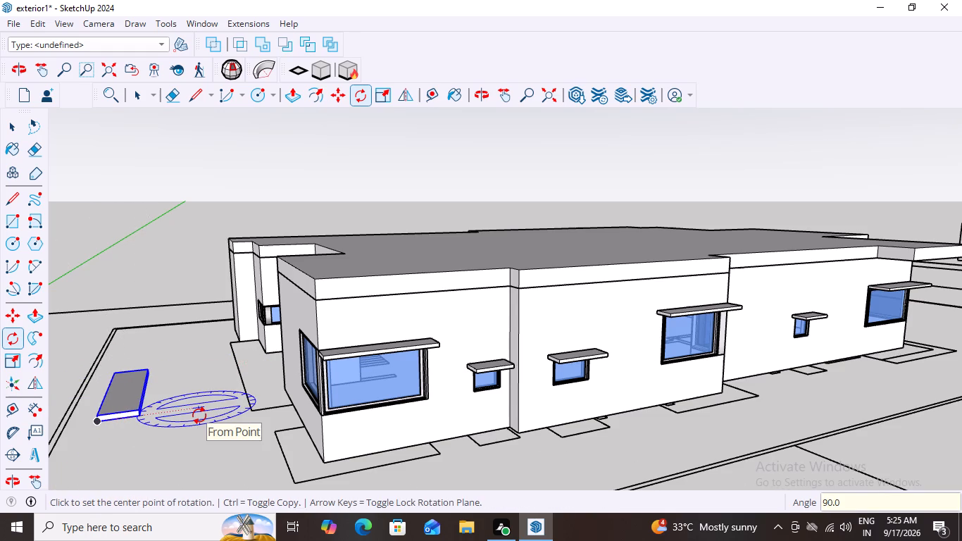
key(space)
Move the rotated slab about 3409 mm so its inner bottom end corner meets the existing slab's bottom corner at the roofed house's corner window.
middle_drag(173, 425, 357, 411)
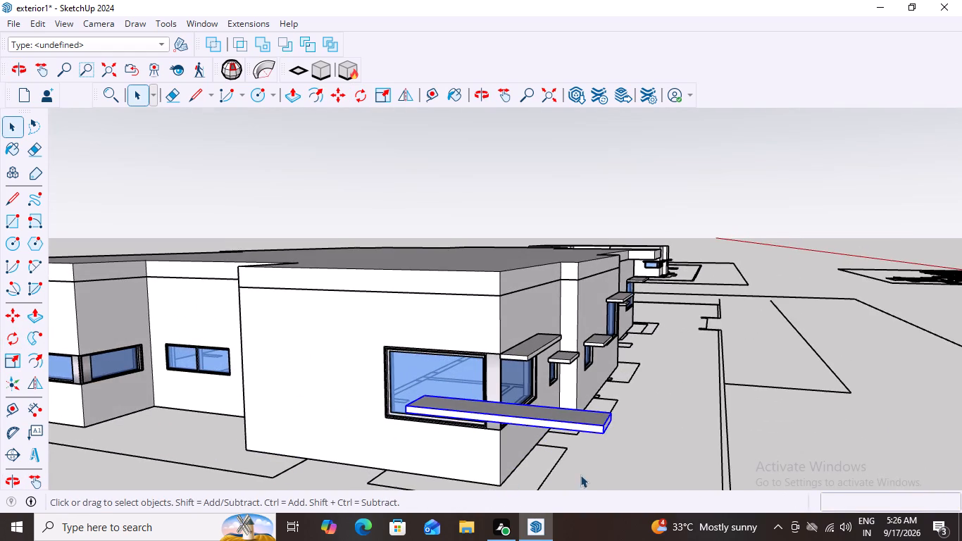
scroll(585, 468, up, 6)
scroll(611, 437, down, 4)
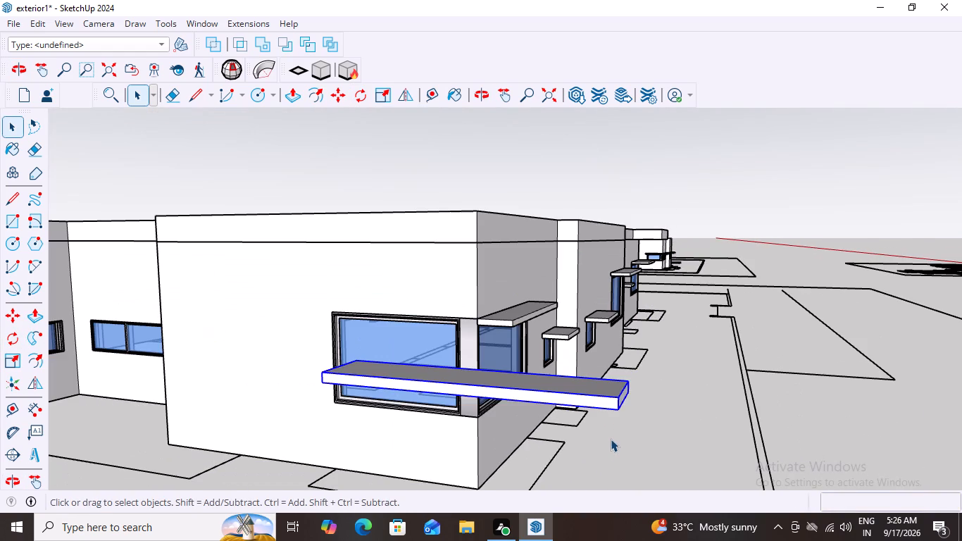
scroll(618, 445, up, 1)
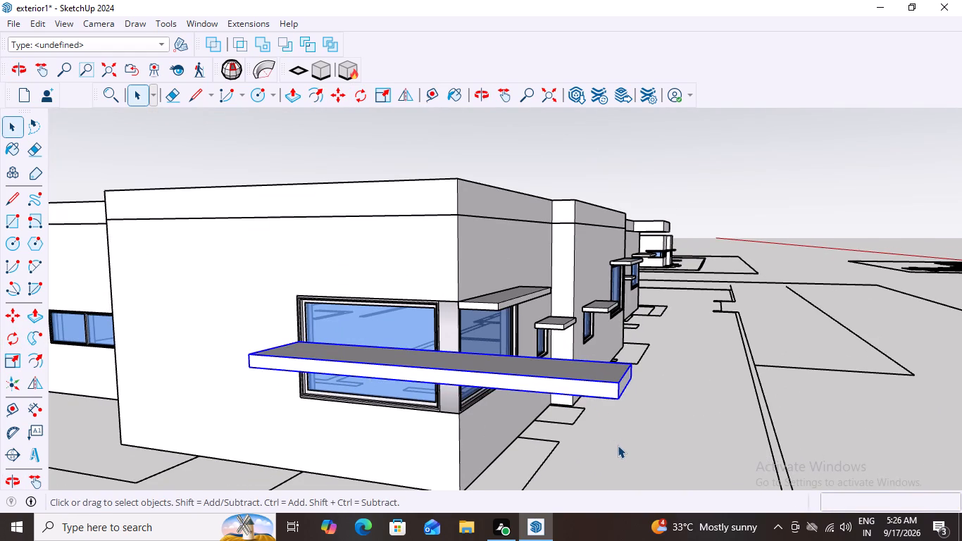
scroll(618, 445, up, 1)
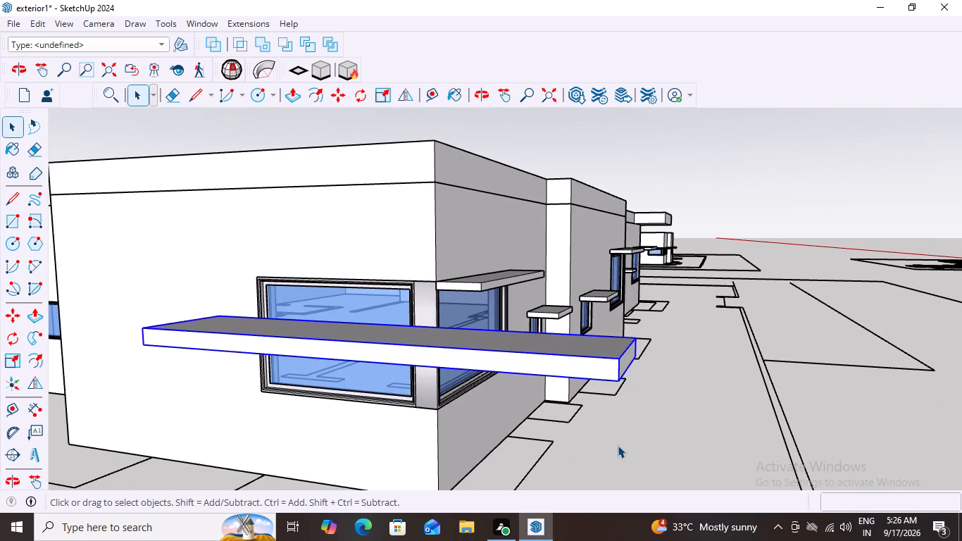
key(m)
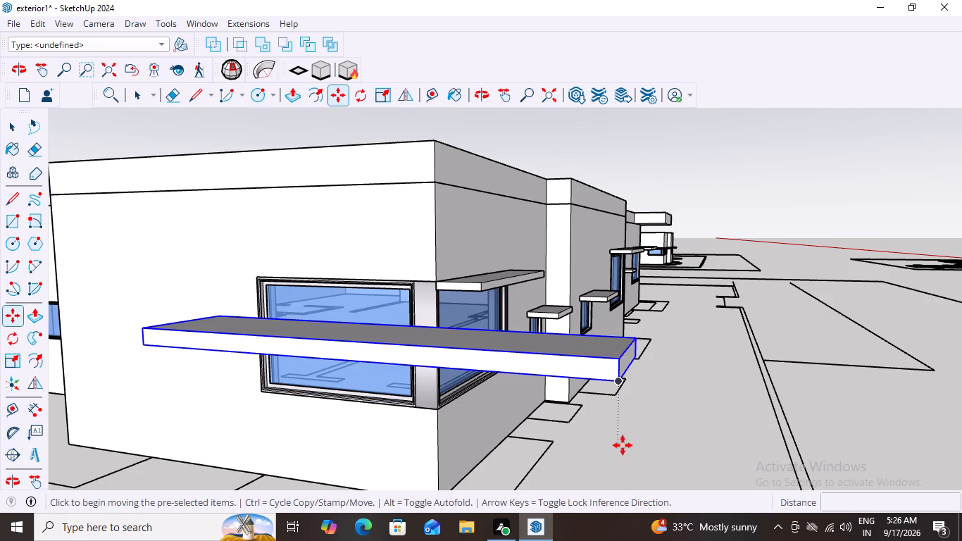
click(639, 360)
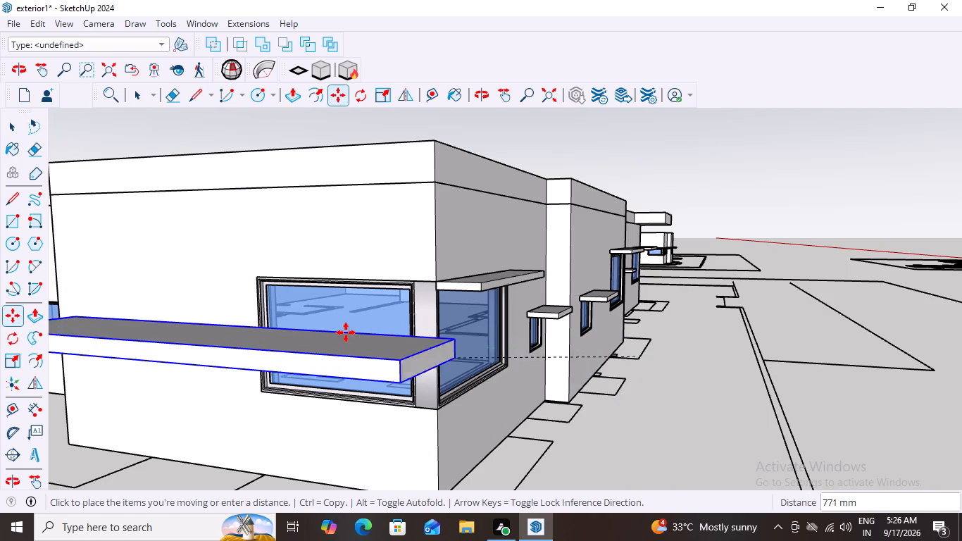
scroll(430, 292, up, 3)
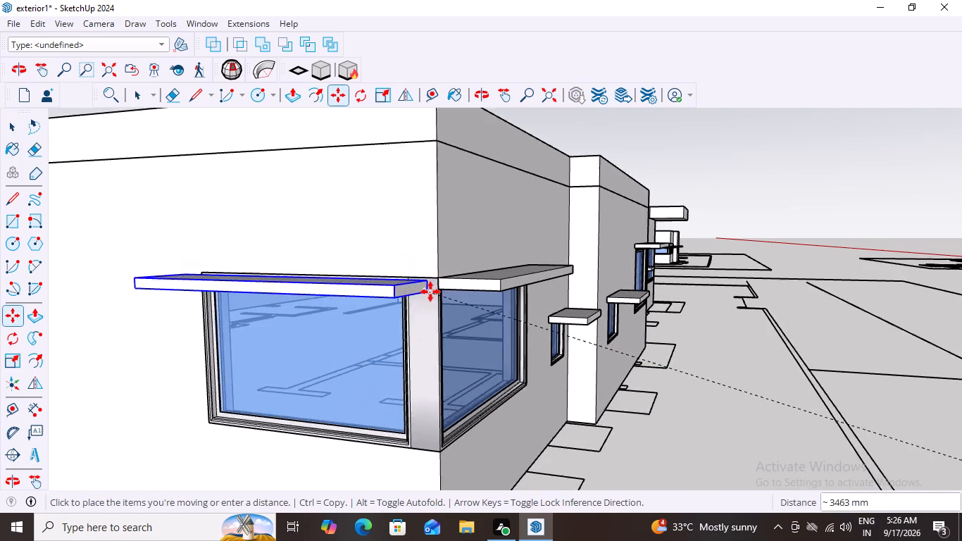
scroll(430, 292, up, 8)
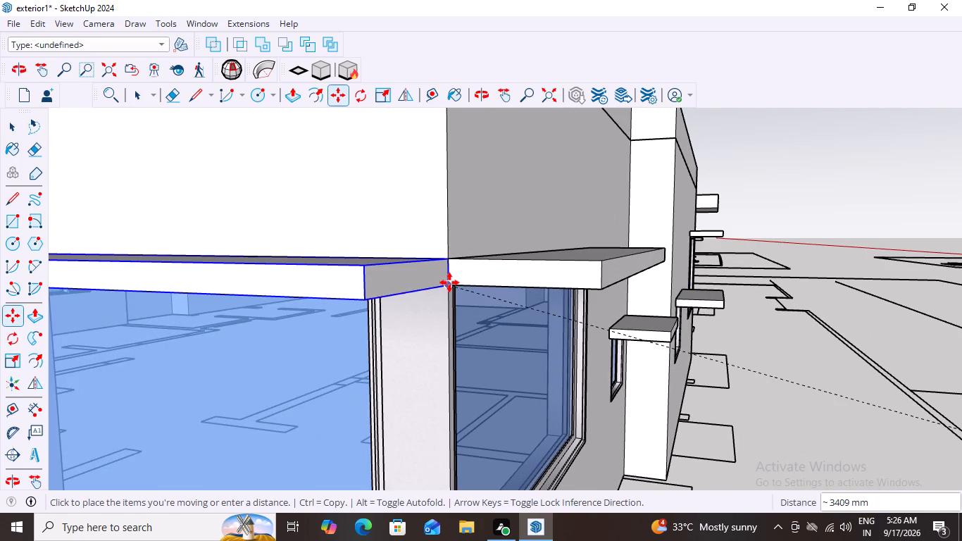
click(449, 282)
scroll(474, 352, down, 15)
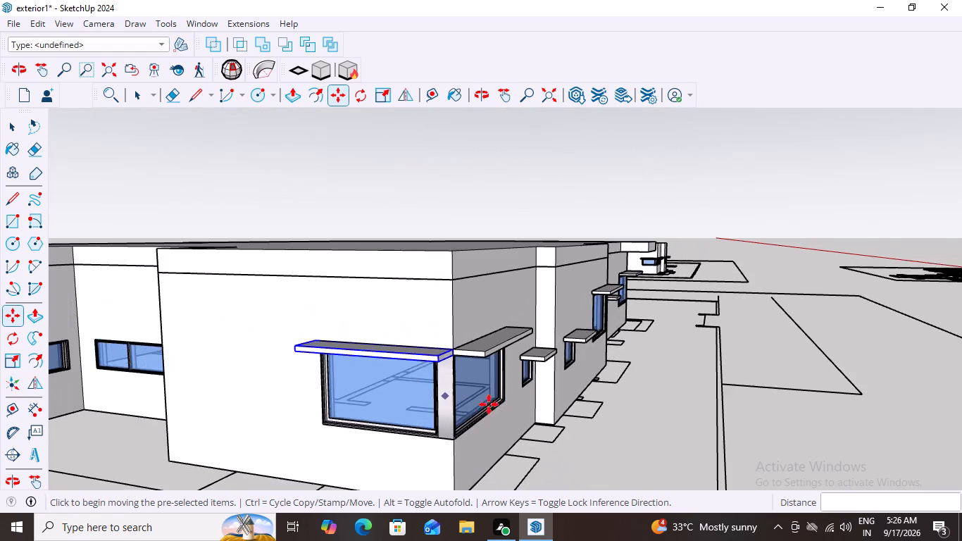
middle_drag(554, 398, 410, 447)
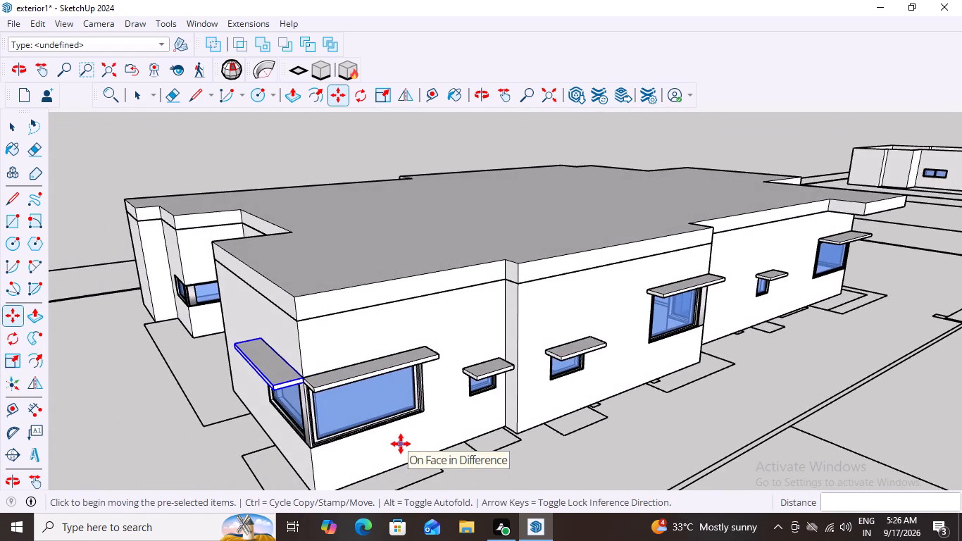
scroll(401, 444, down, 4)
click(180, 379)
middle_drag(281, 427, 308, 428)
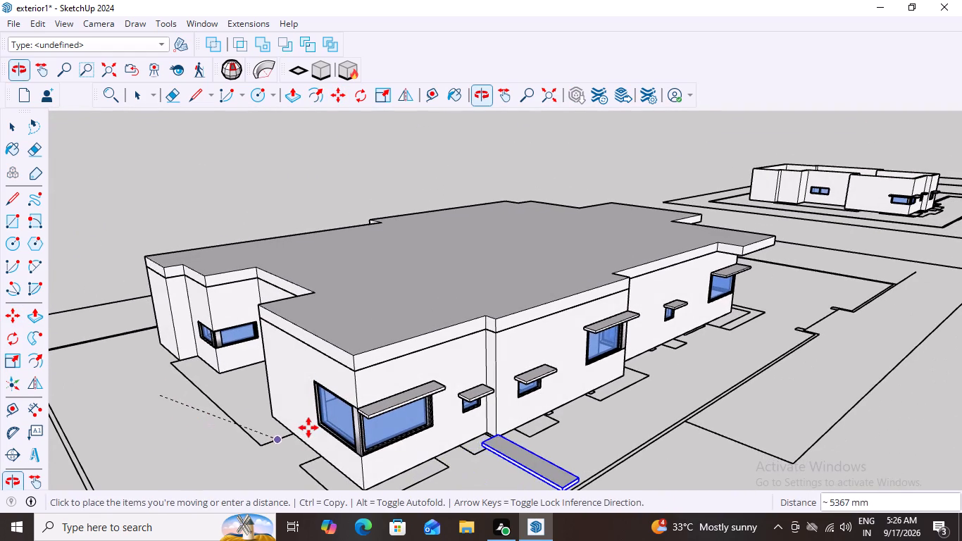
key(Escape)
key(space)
Examine the sunshade slabs around the roofed house's corner window from above and at eye level.
middle_drag(269, 431, 366, 435)
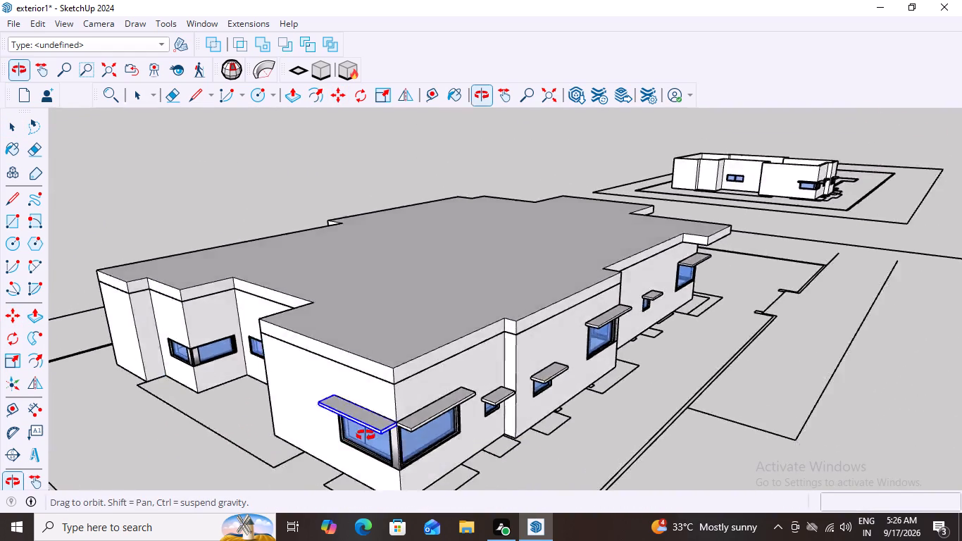
middle_drag(366, 435, 211, 445)
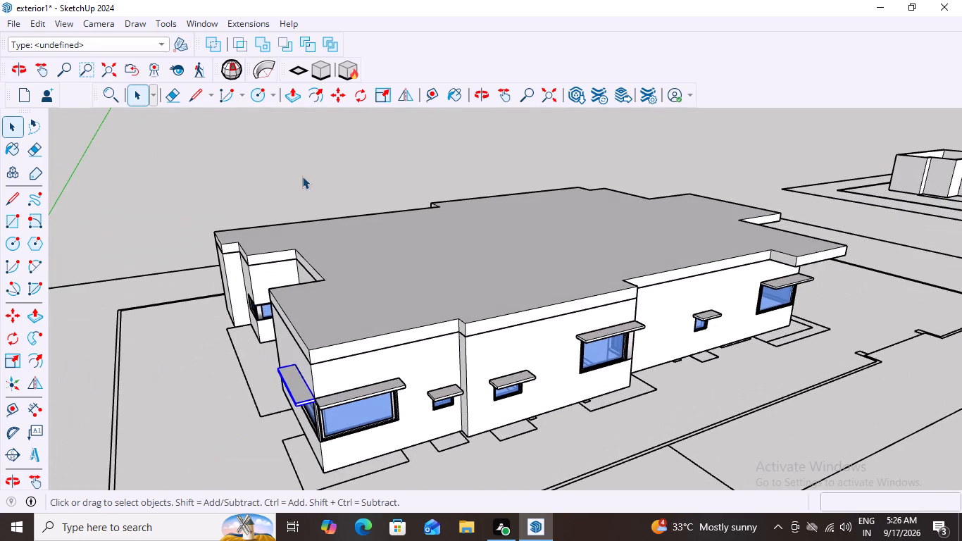
click(295, 168)
middle_drag(301, 437, 235, 469)
scroll(294, 424, down, 4)
middle_drag(253, 422, 514, 284)
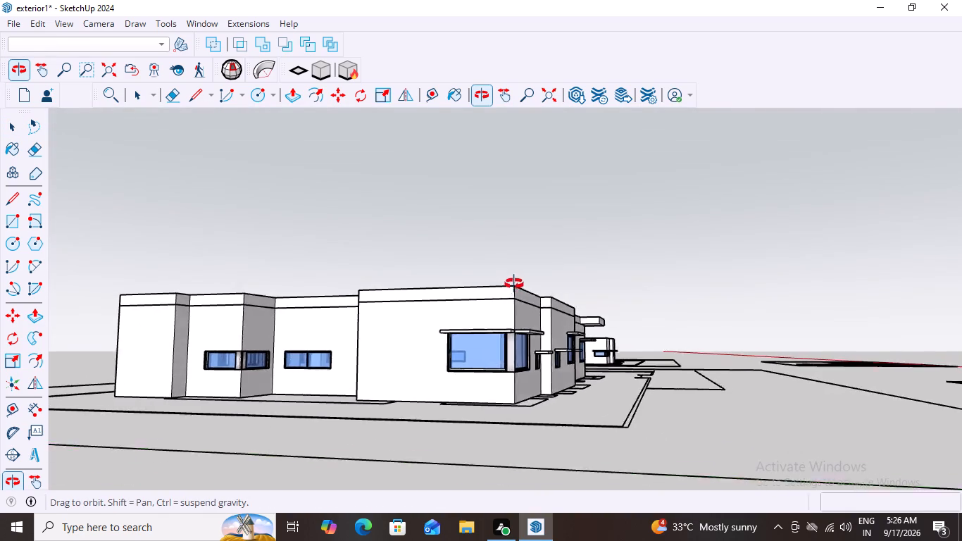
middle_drag(514, 284, 504, 293)
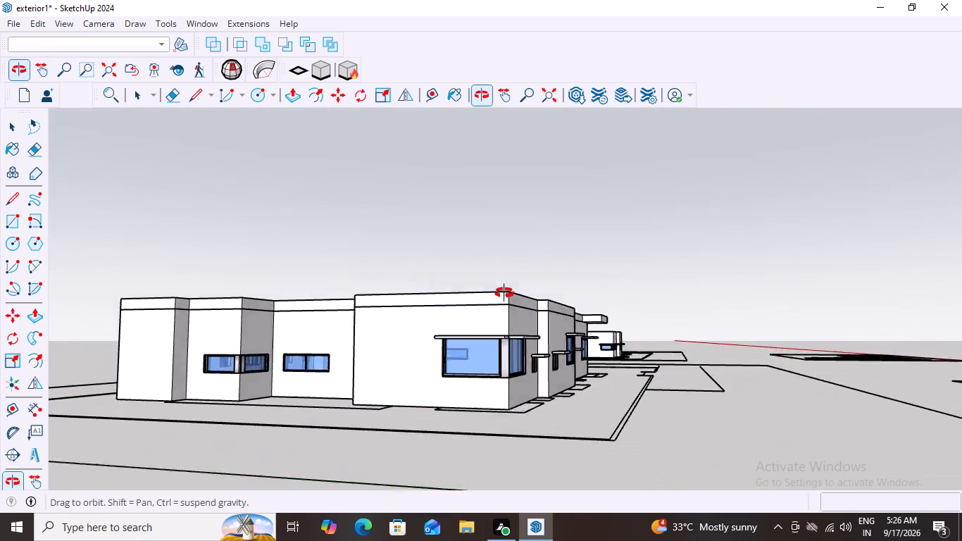
middle_drag(504, 293, 242, 458)
Examine the unroofed house's corner window and how its two sunshade slabs meet, from above and from below.
scroll(280, 423, down, 3)
scroll(415, 425, down, 8)
scroll(826, 340, up, 2)
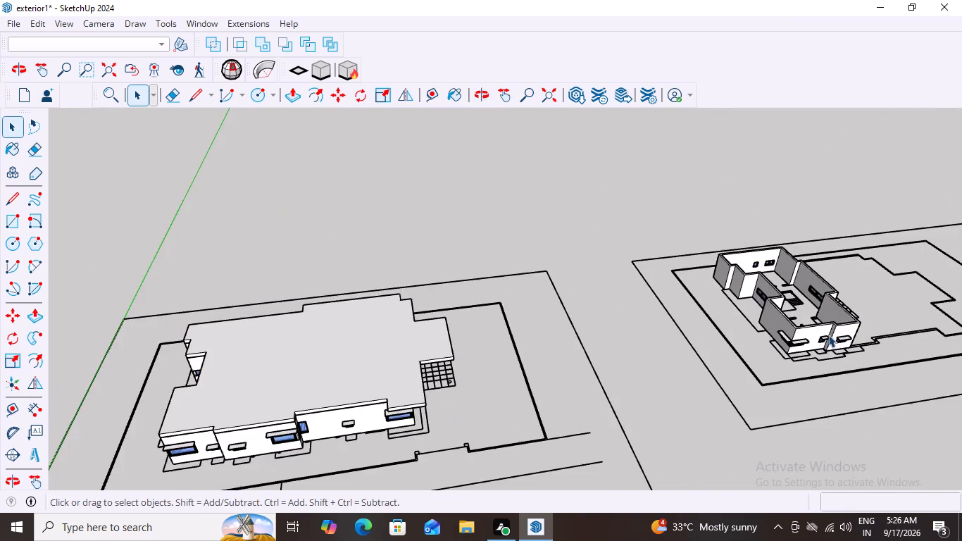
scroll(828, 335, up, 20)
scroll(828, 335, up, 7)
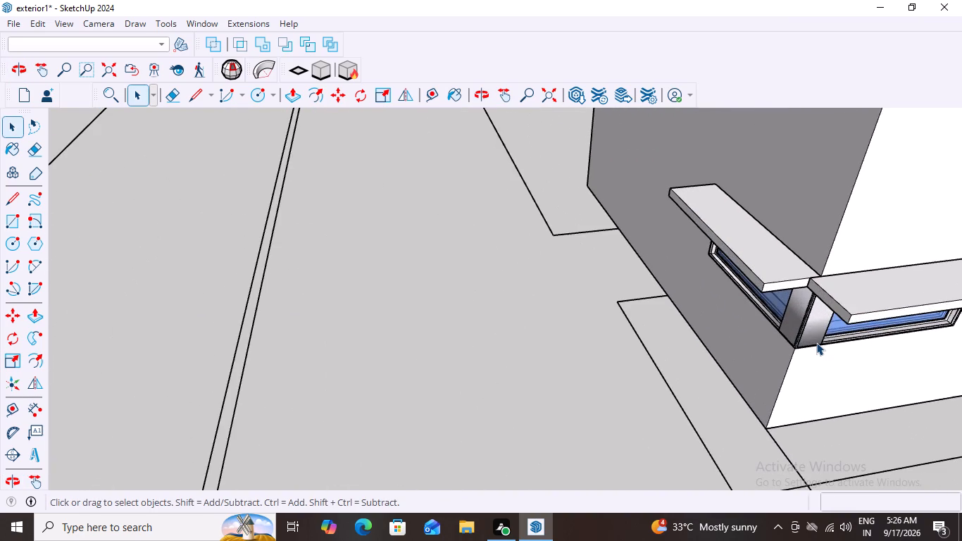
scroll(813, 343, up, 1)
middle_drag(813, 343, 844, 223)
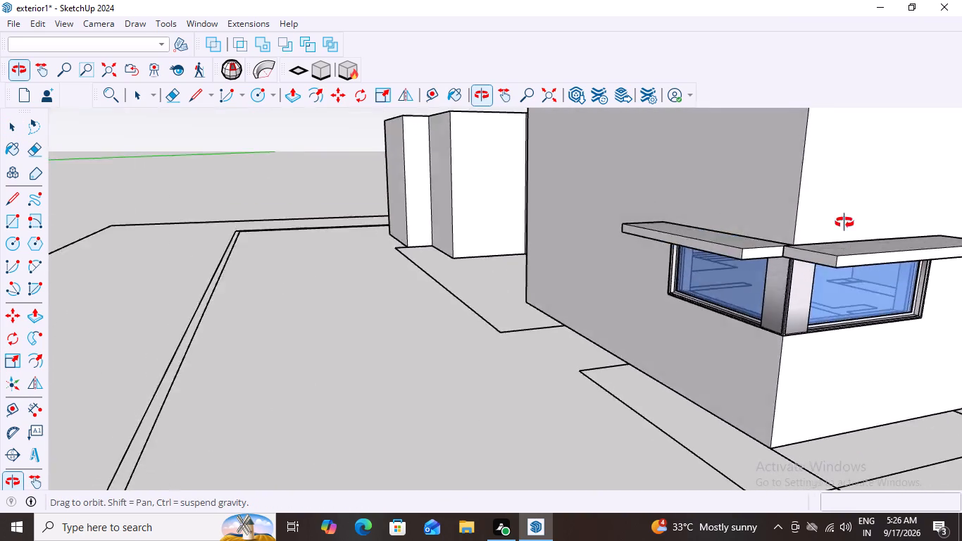
middle_drag(844, 223, 866, 124)
middle_drag(801, 259, 902, 232)
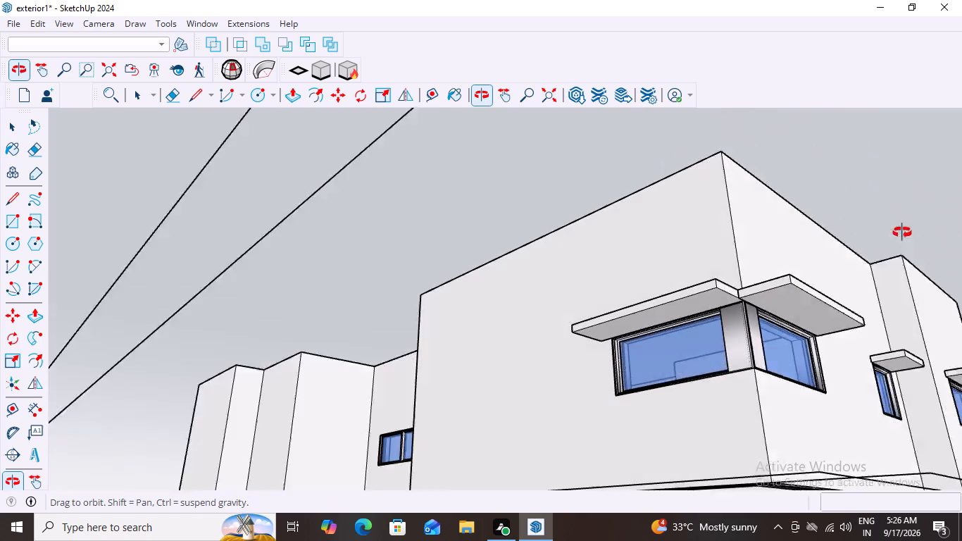
middle_drag(902, 232, 923, 229)
scroll(734, 329, up, 6)
middle_drag(708, 357, 727, 355)
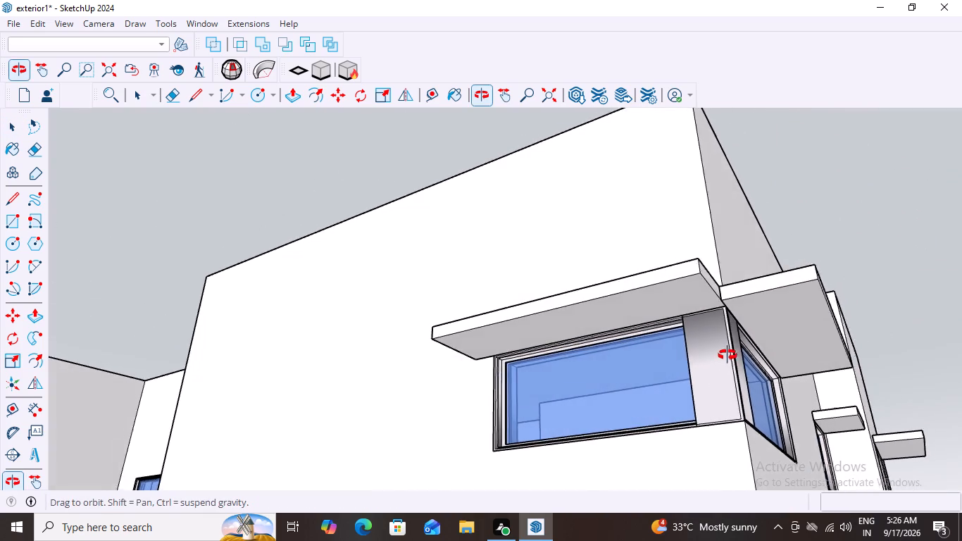
middle_drag(727, 355, 739, 360)
scroll(741, 308, up, 3)
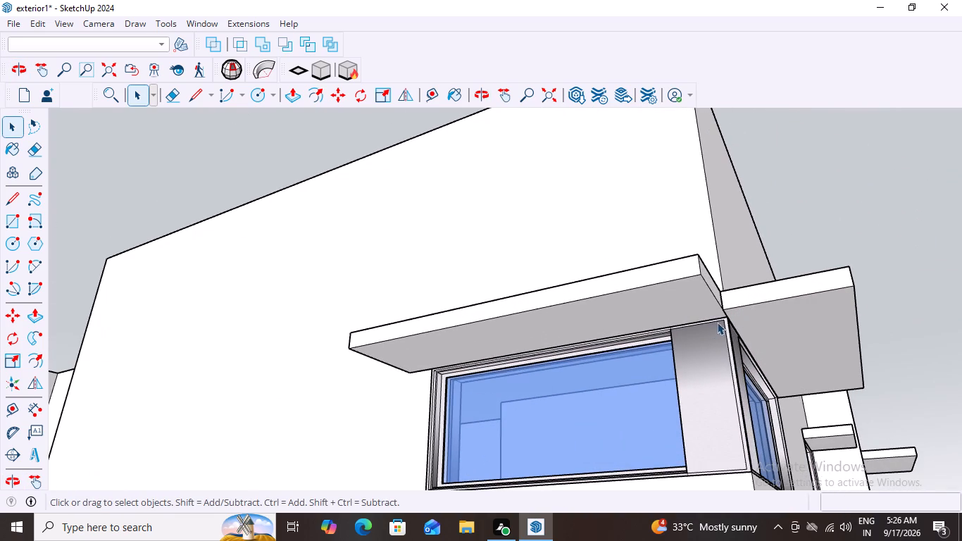
middle_drag(717, 322, 572, 437)
Compare the window sunshades and overall massing of the roofed and unroofed houses from several site overview angles.
scroll(577, 414, down, 5)
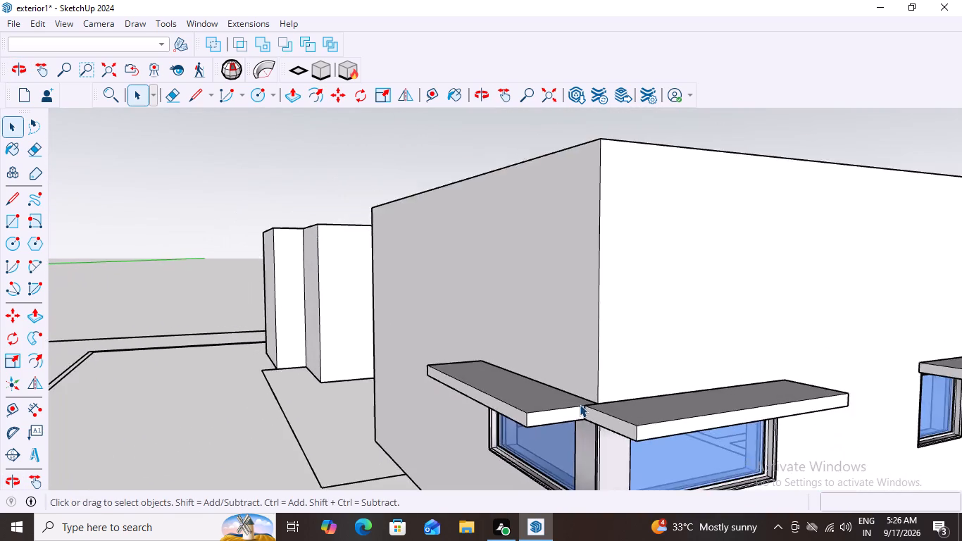
scroll(580, 404, down, 20)
scroll(580, 404, down, 17)
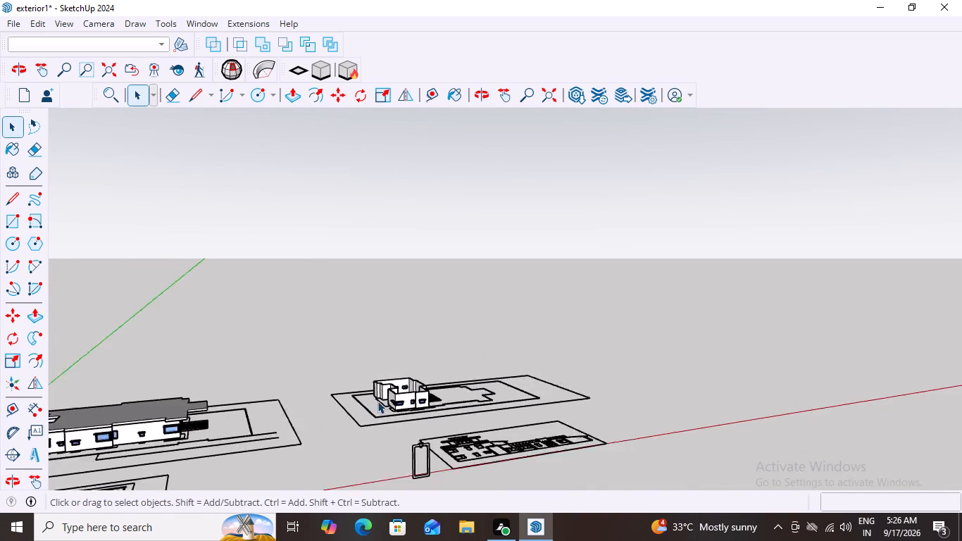
scroll(377, 401, down, 7)
scroll(272, 447, up, 18)
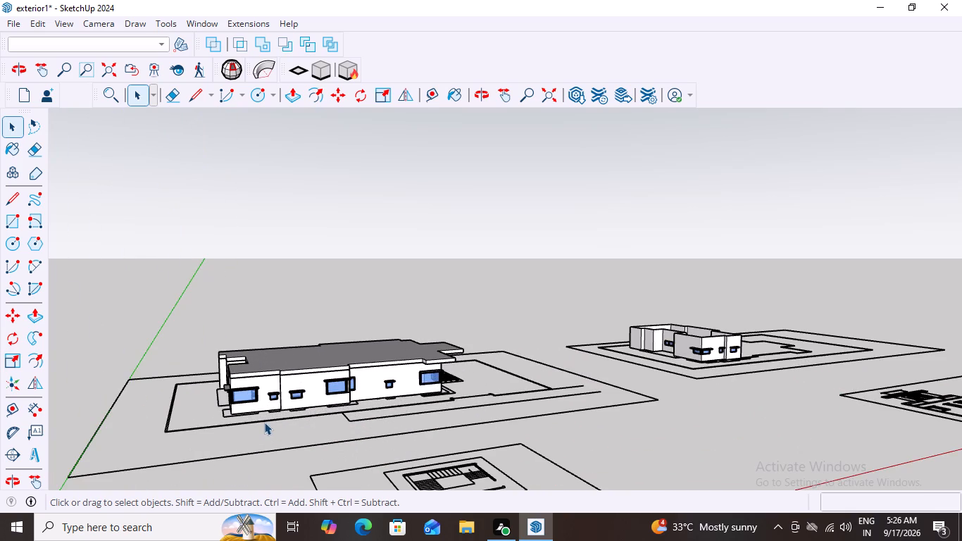
scroll(307, 435, up, 3)
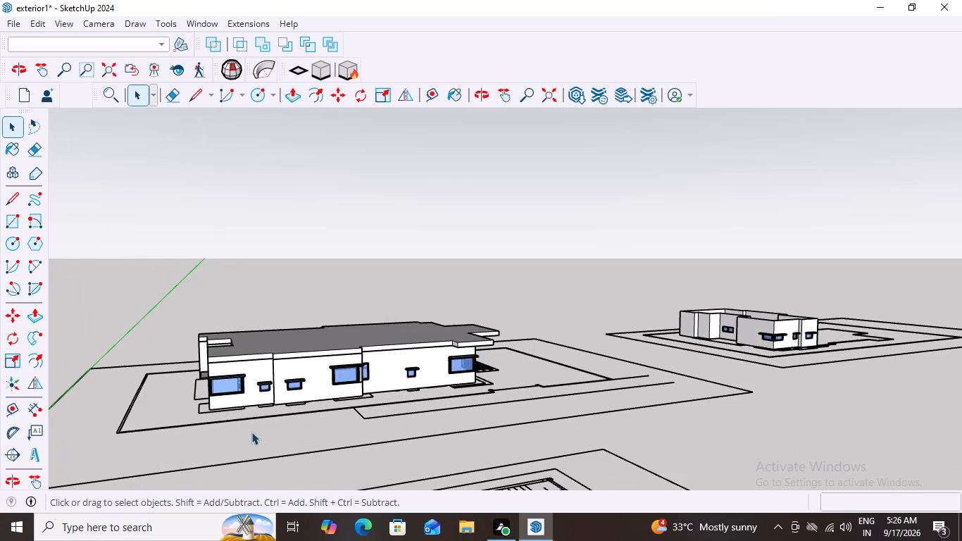
middle_drag(252, 432, 273, 468)
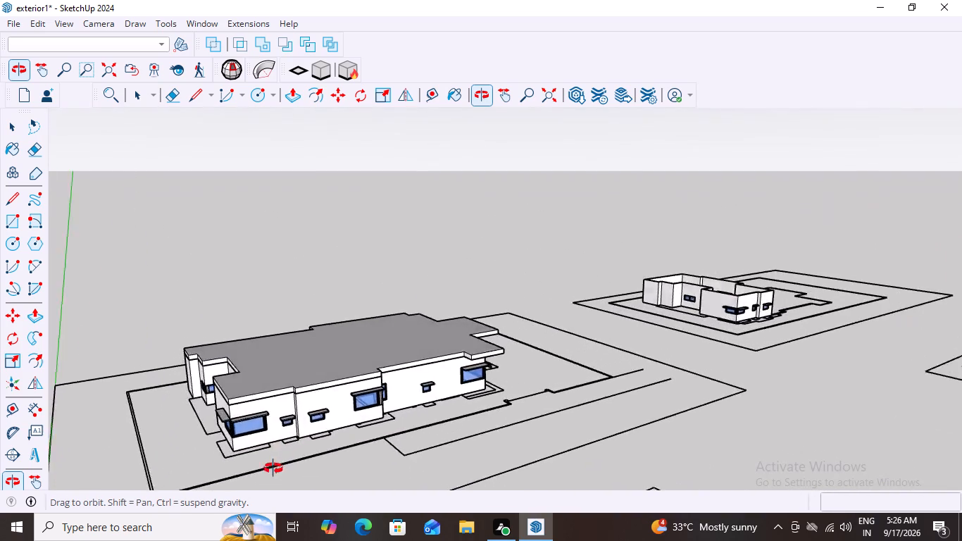
middle_drag(273, 468, 210, 468)
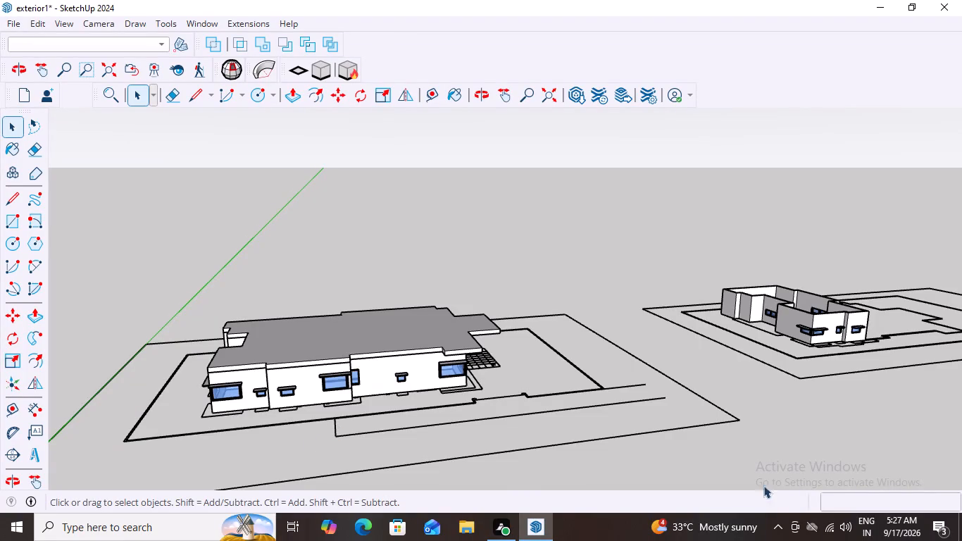
scroll(812, 464, down, 5)
middle_drag(883, 449, 819, 464)
scroll(913, 480, up, 1)
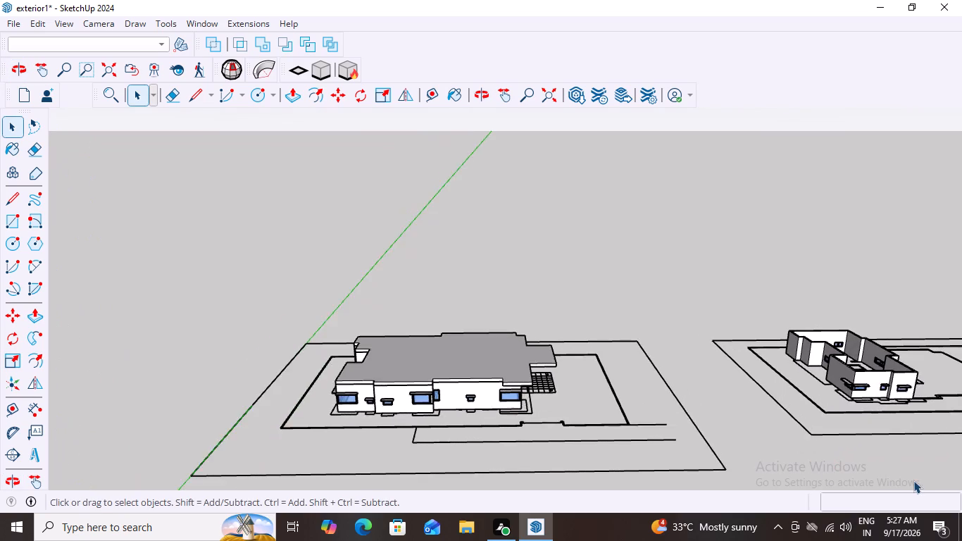
scroll(913, 480, up, 1)
scroll(907, 480, down, 10)
middle_drag(918, 479, 949, 475)
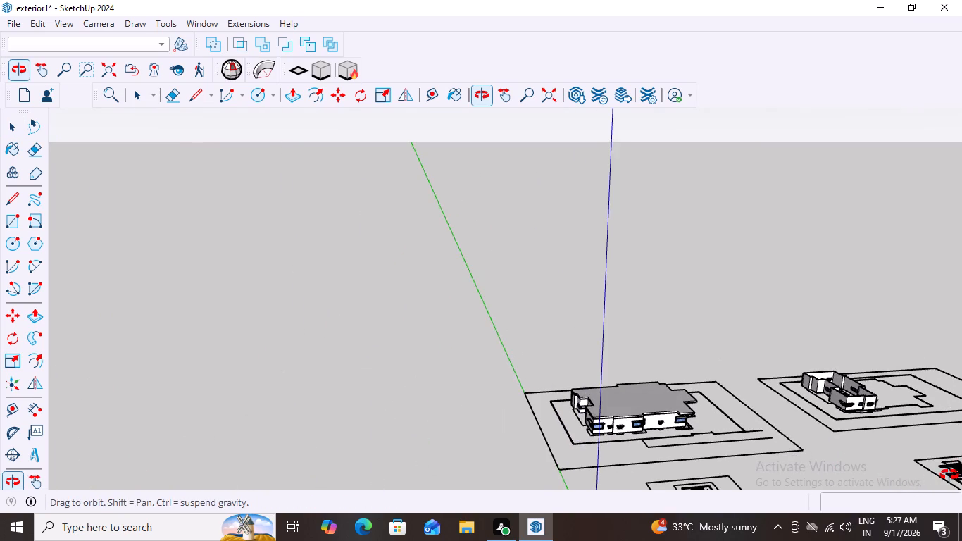
middle_drag(949, 475, 939, 473)
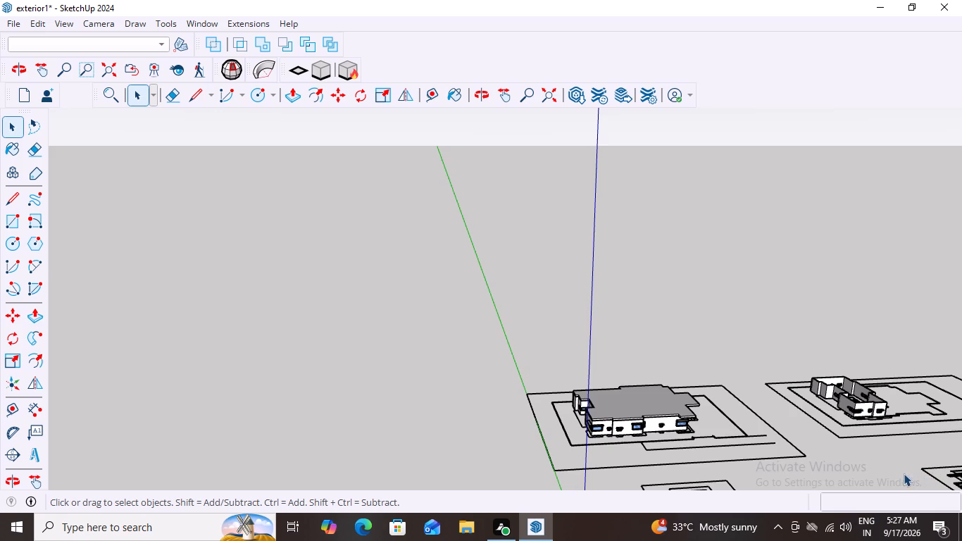
scroll(909, 428, down, 3)
middle_drag(909, 428, 885, 414)
scroll(908, 427, up, 4)
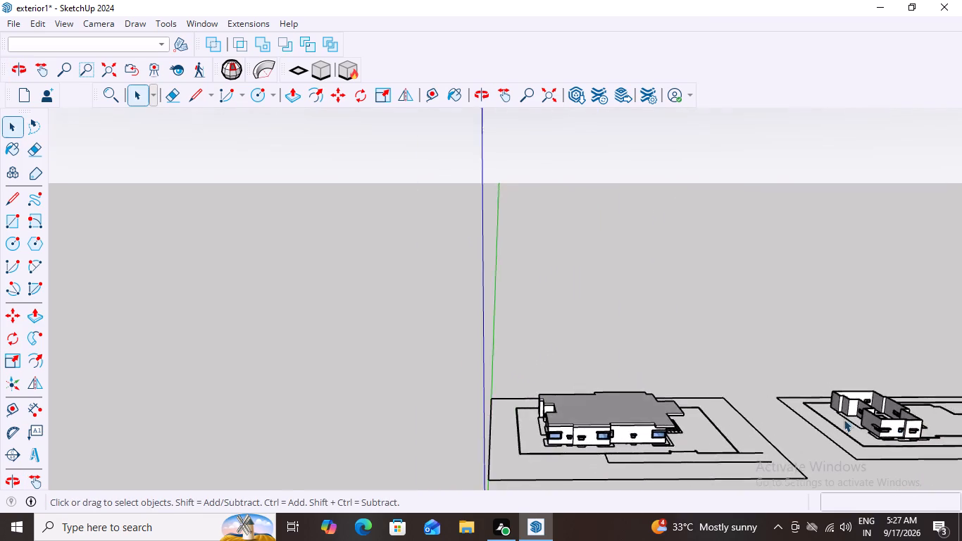
scroll(844, 419, up, 4)
scroll(961, 452, down, 14)
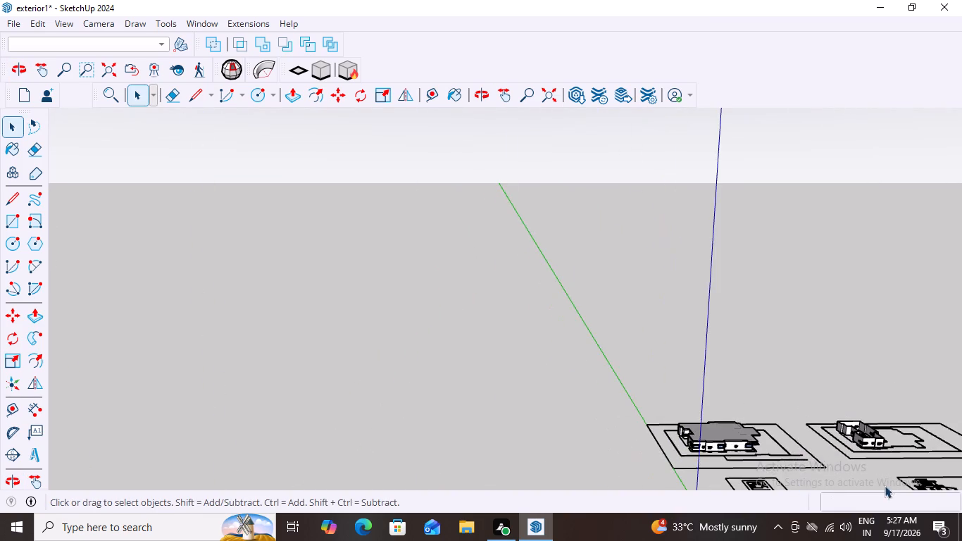
scroll(925, 461, up, 18)
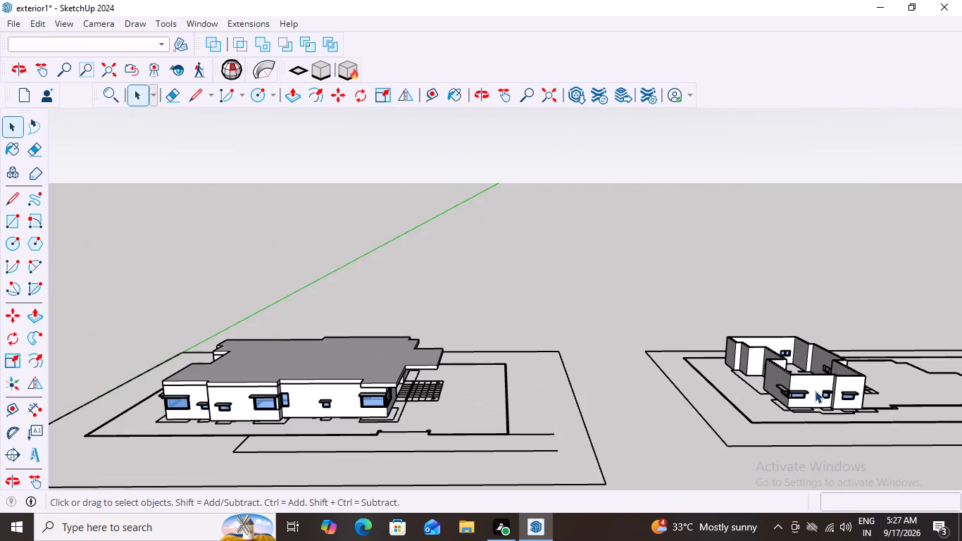
Inspect the unroofed house's nested groups by opening them and selecting the wall group, ending with nothing selected inside the outermost group.
click(815, 390)
click(760, 285)
double_click(775, 375)
double_click(775, 375)
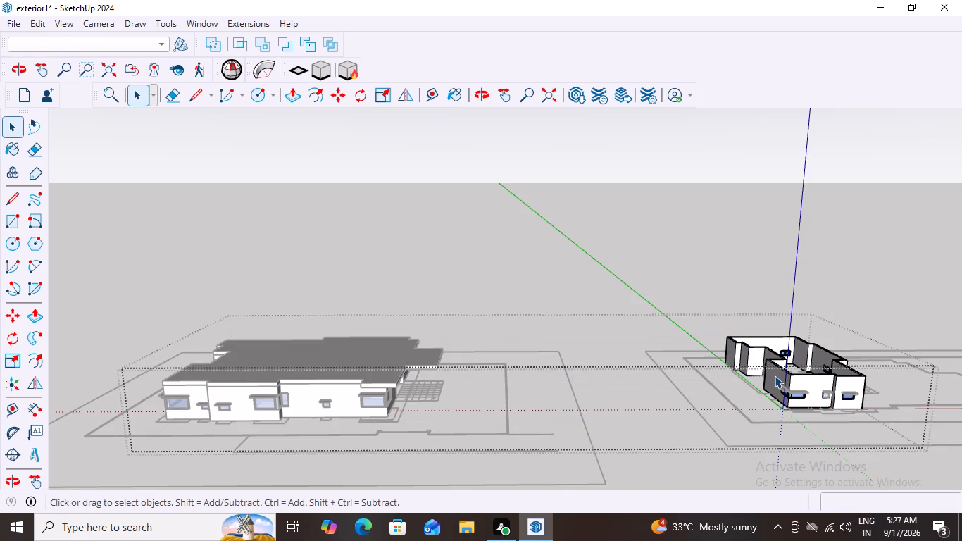
click(775, 375)
click(775, 375)
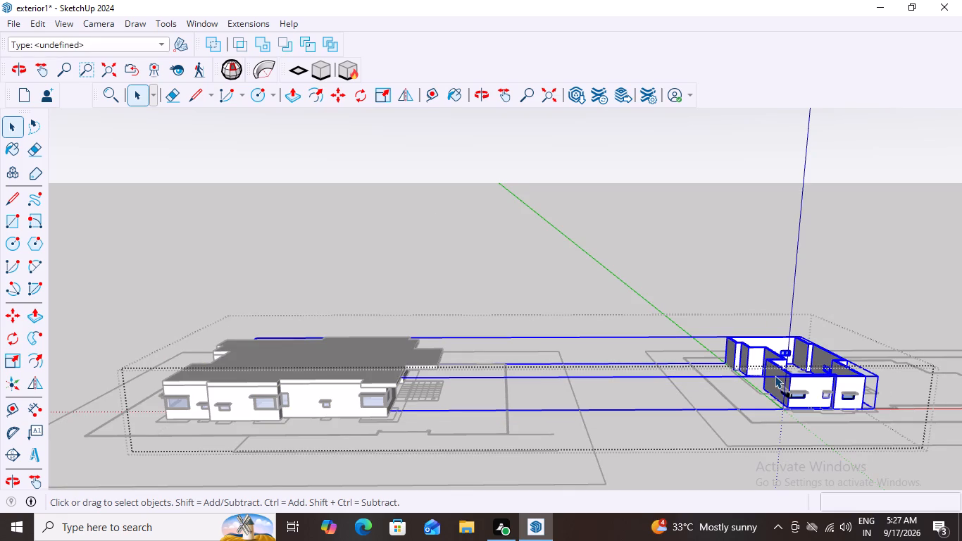
double_click(775, 375)
click(775, 375)
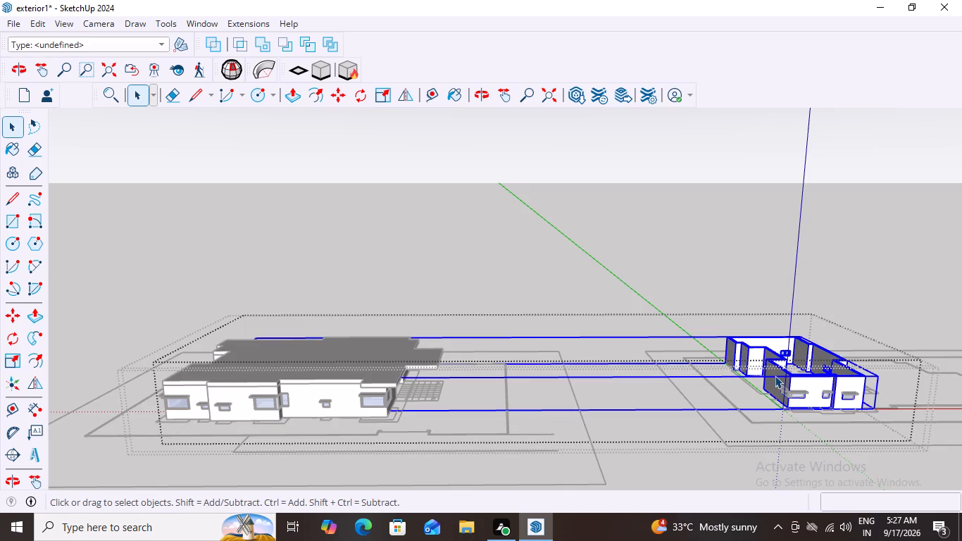
click(775, 375)
click(729, 270)
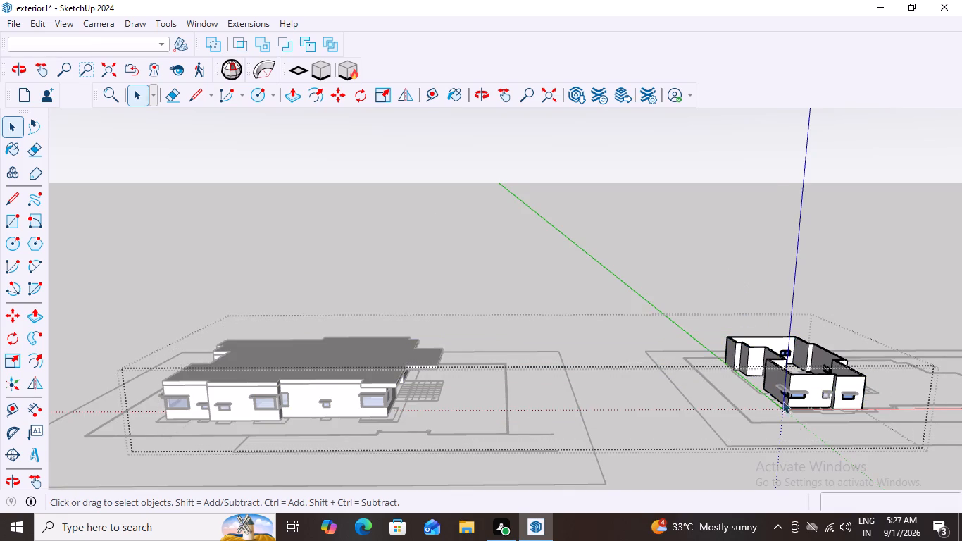
scroll(820, 453, up, 12)
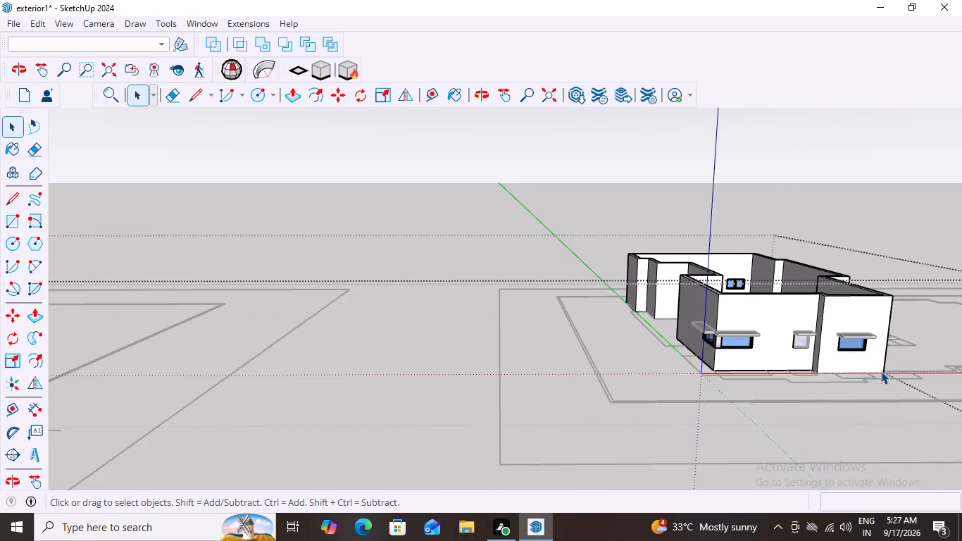
click(881, 371)
scroll(880, 377, down, 9)
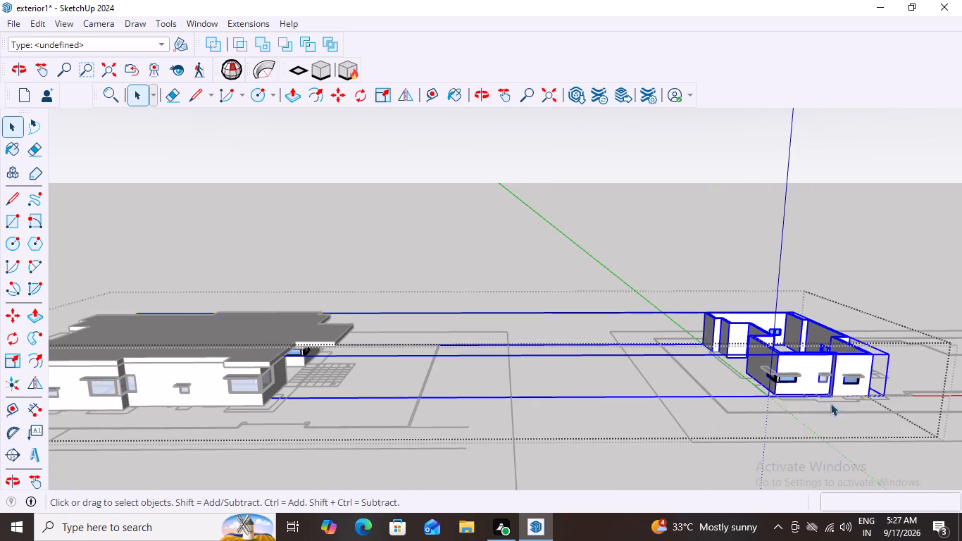
click(815, 359)
click(670, 253)
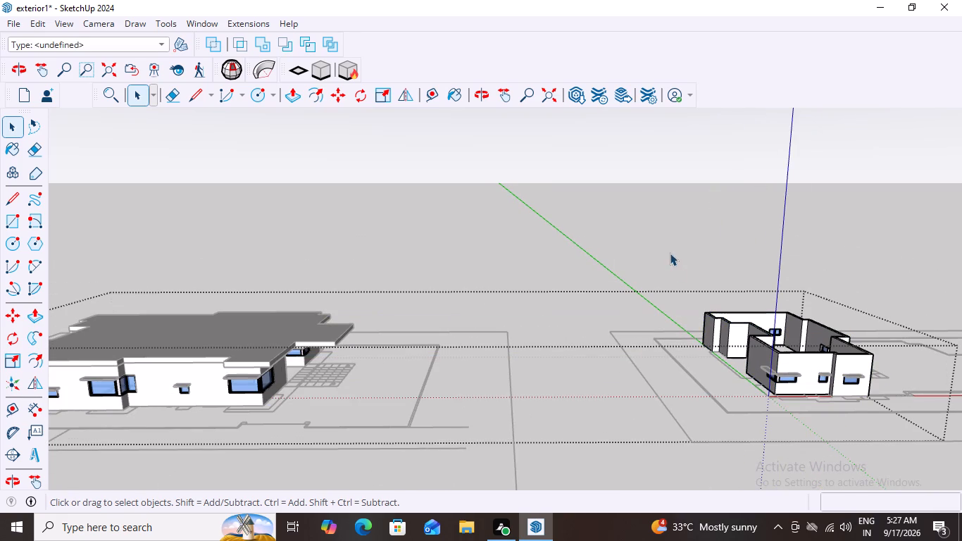
Open the unroofed house's nested groups down to the walls for inspection and step back out to the outermost group.
click(714, 317)
triple_click(714, 317)
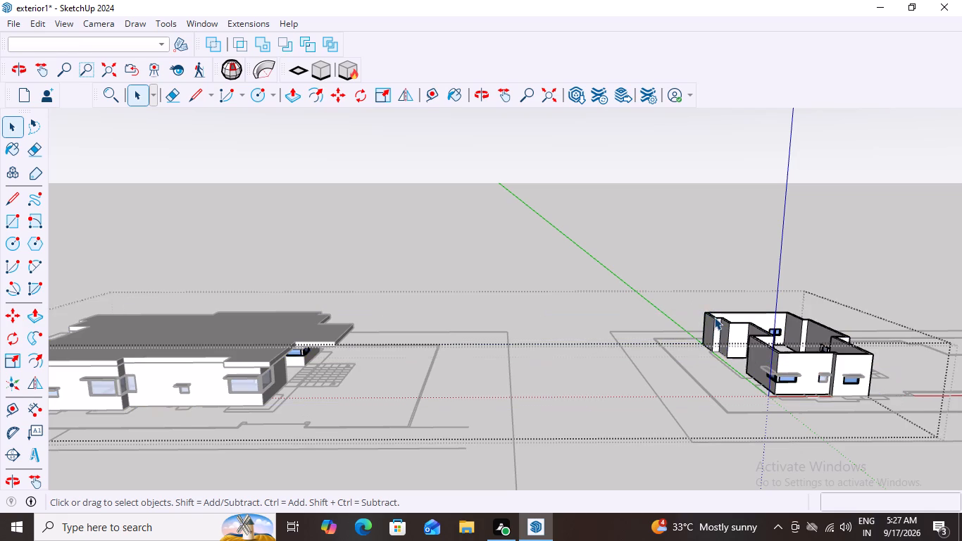
click(714, 317)
click(714, 317)
double_click(714, 317)
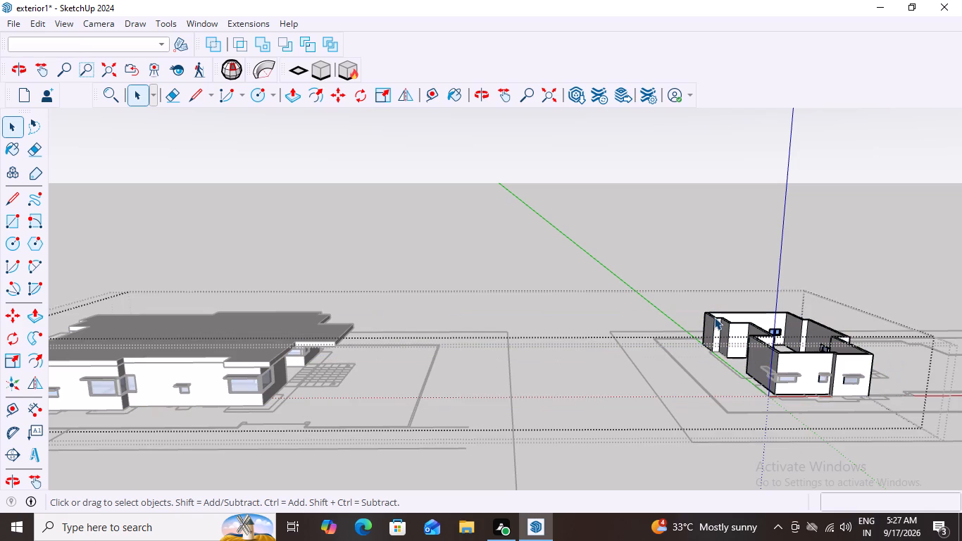
click(714, 317)
click(727, 214)
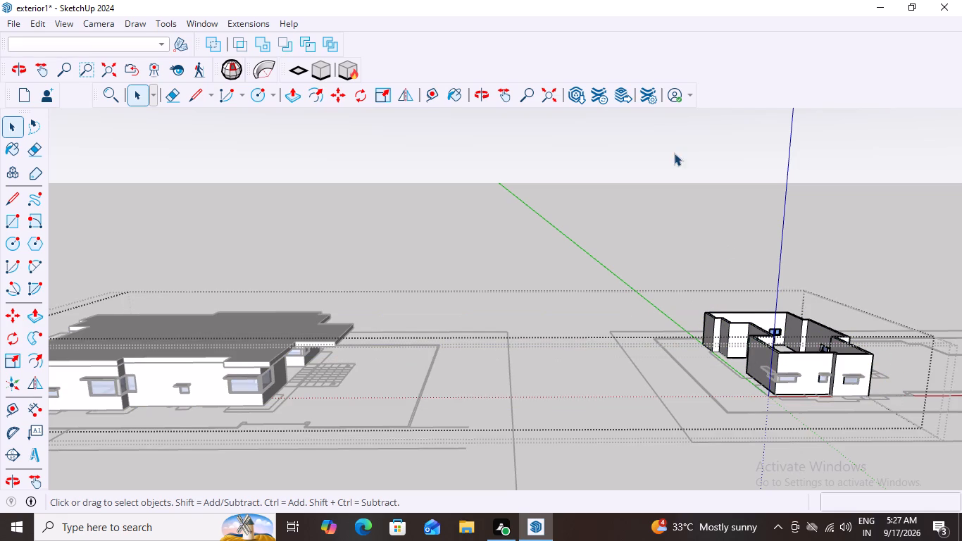
click(675, 145)
click(675, 150)
scroll(680, 212, down, 9)
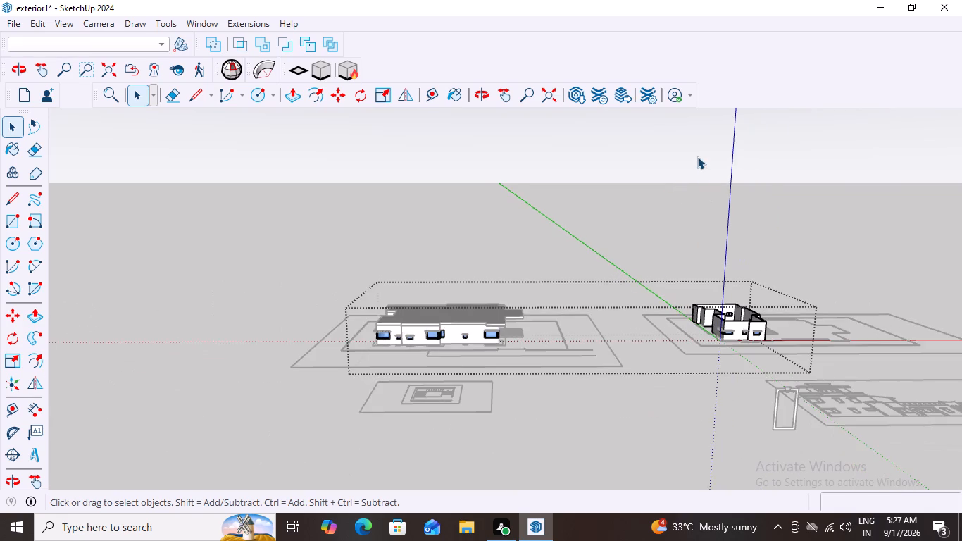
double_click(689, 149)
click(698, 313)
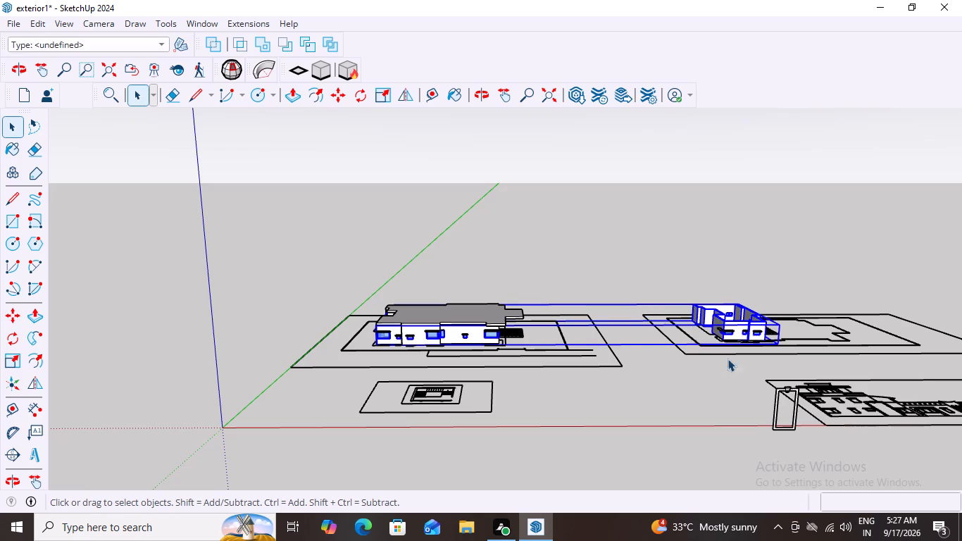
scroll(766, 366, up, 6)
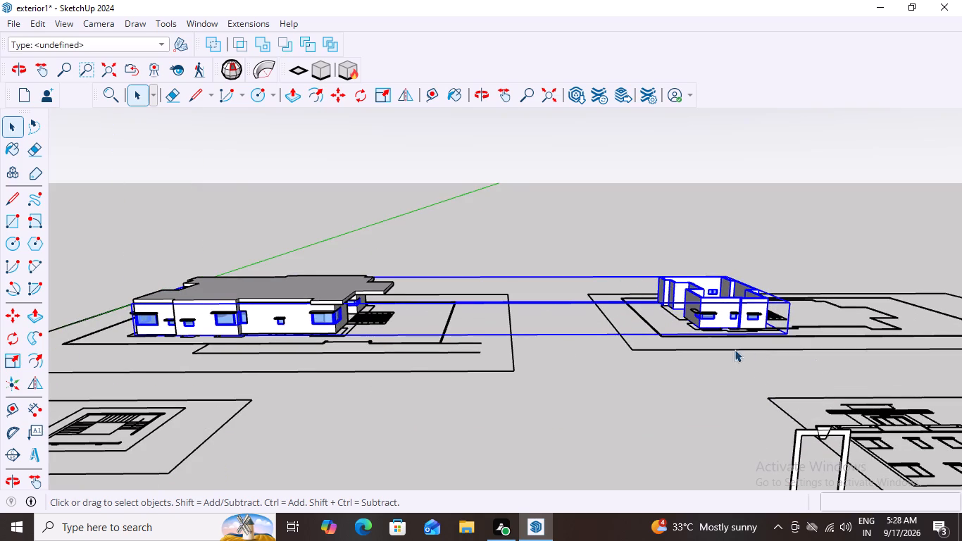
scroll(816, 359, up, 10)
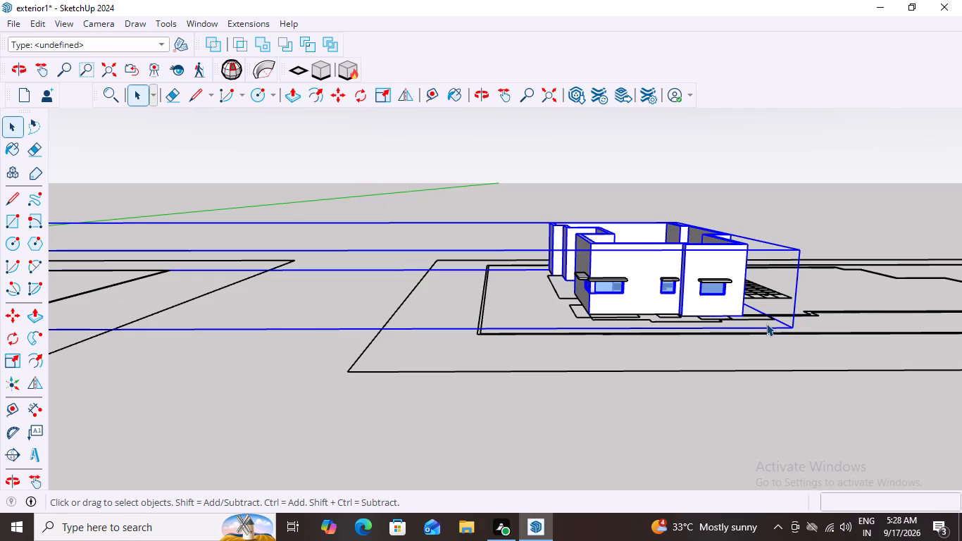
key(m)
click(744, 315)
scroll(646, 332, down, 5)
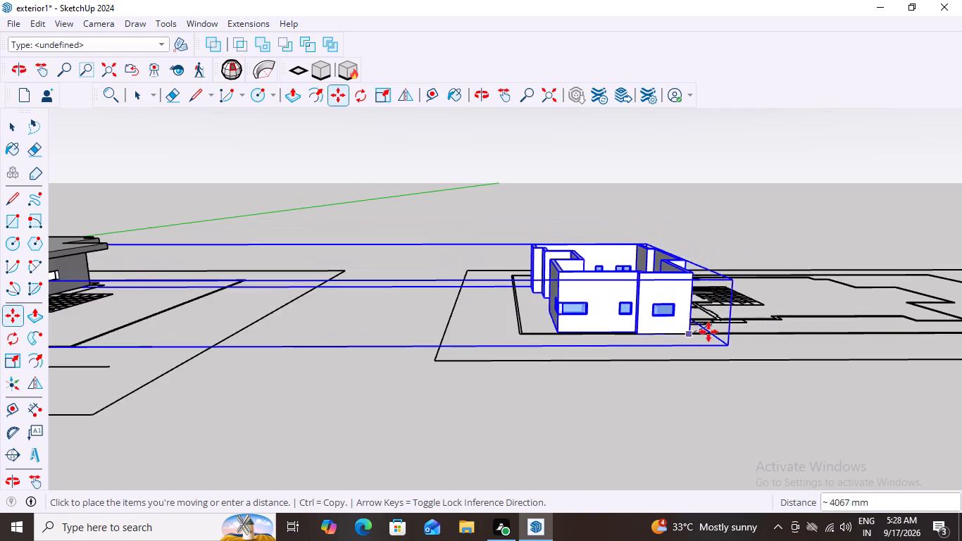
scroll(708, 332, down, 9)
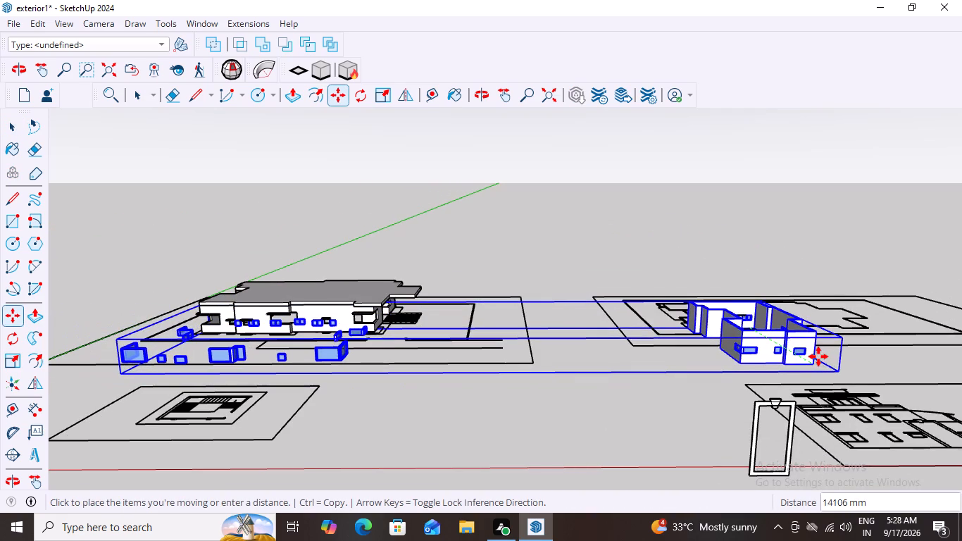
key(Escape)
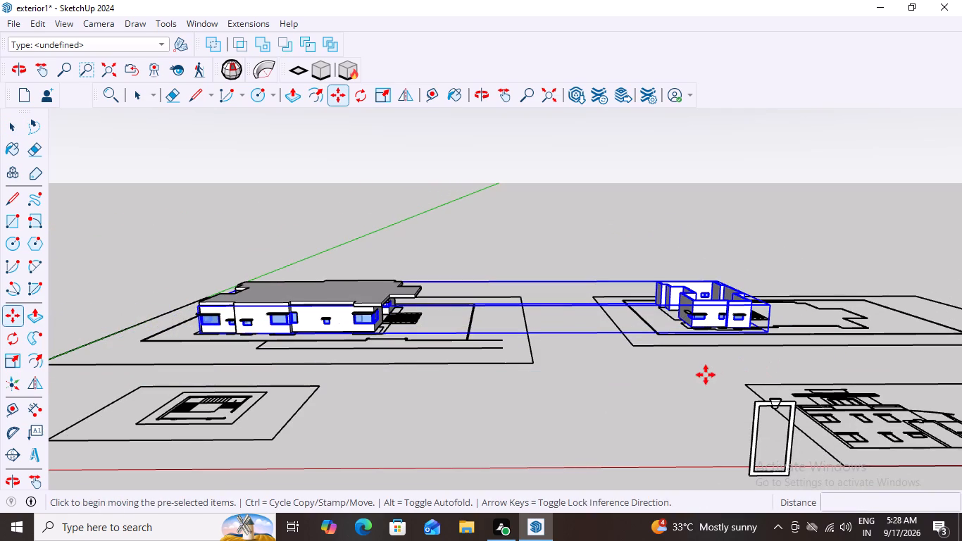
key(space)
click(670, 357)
Open the unroofed house's nested groups and check which walls and windows belong together by selecting them.
scroll(745, 313, up, 3)
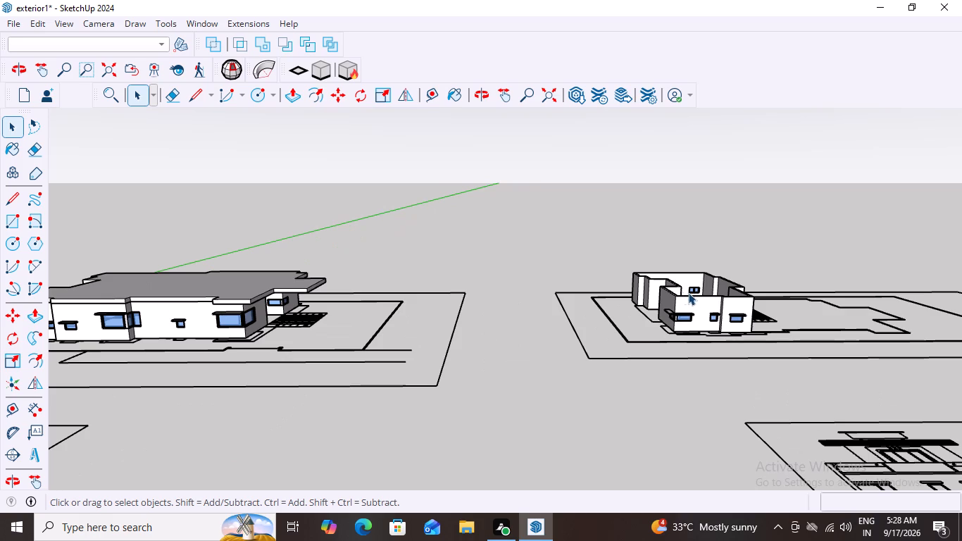
scroll(668, 301, up, 8)
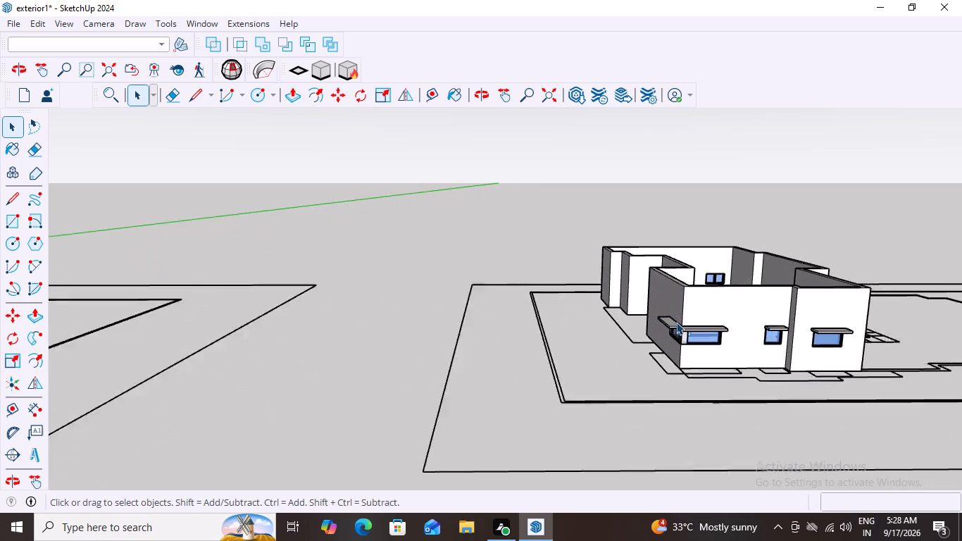
scroll(676, 322, up, 4)
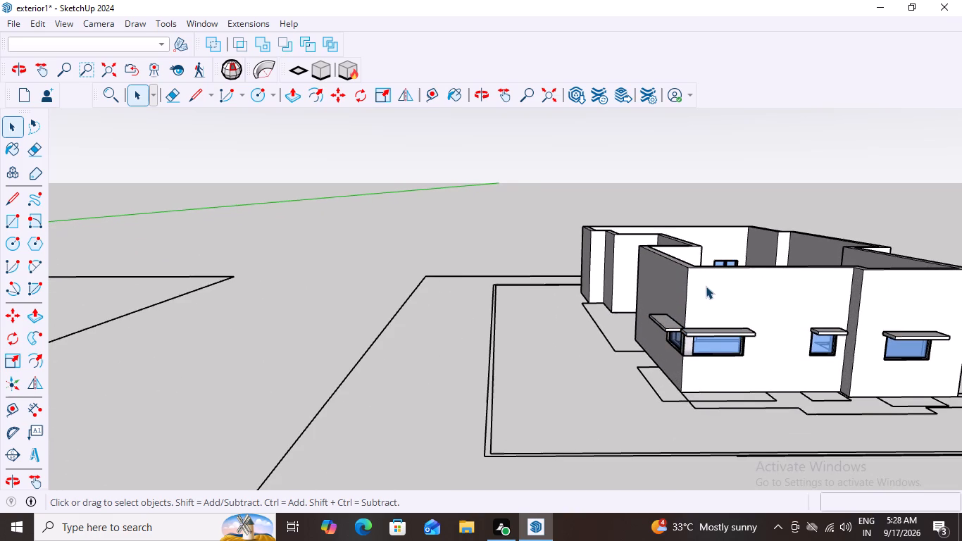
click(706, 285)
double_click(706, 285)
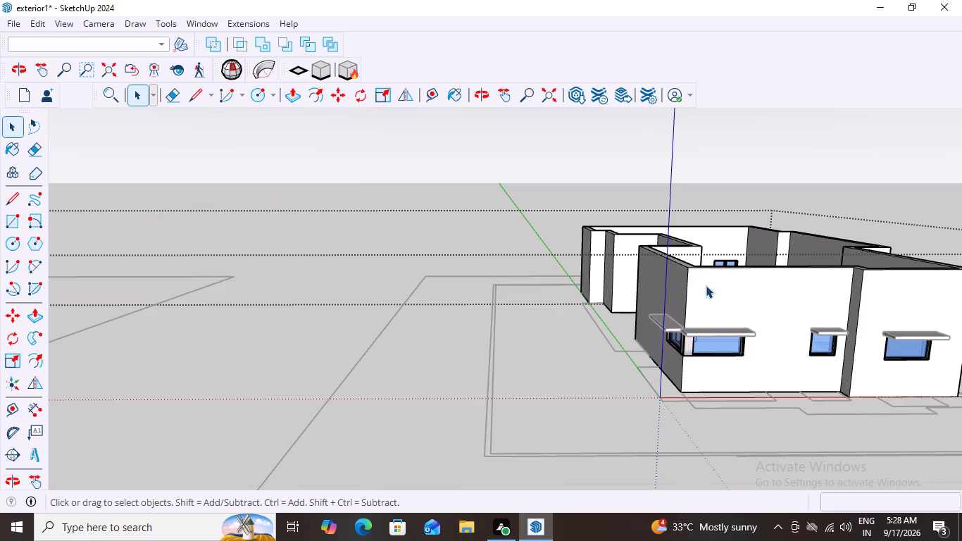
double_click(706, 285)
click(706, 285)
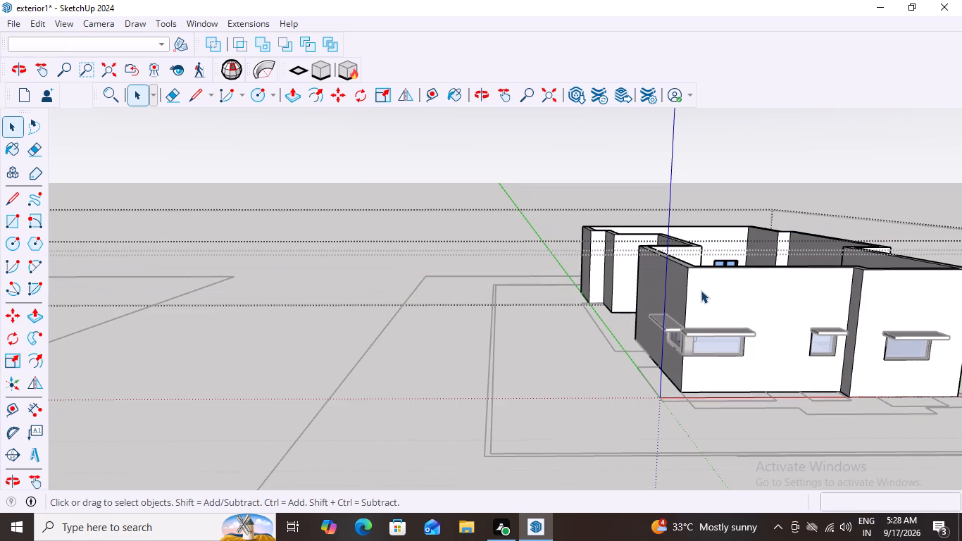
scroll(700, 292, down, 12)
click(682, 318)
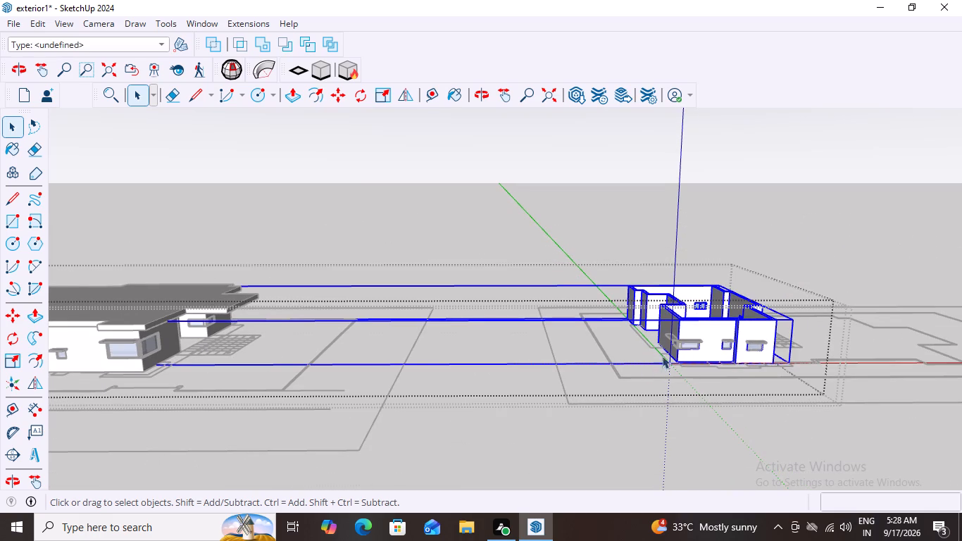
shift+click(684, 325)
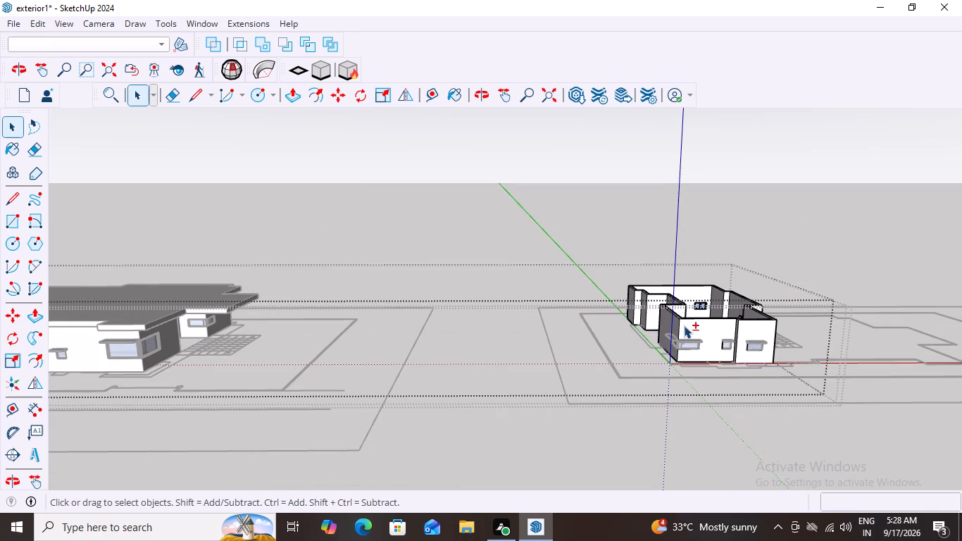
shift+click(685, 343)
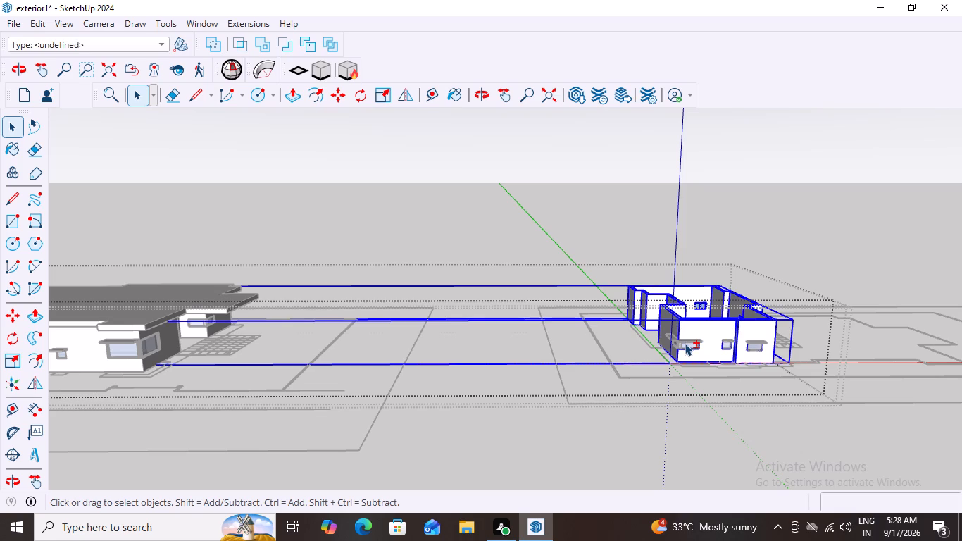
shift+click(727, 344)
click(757, 242)
Check the grouping of the unroofed house's corner window and neighbouring small window by selecting each, and finish outside all groups.
scroll(695, 392, up, 5)
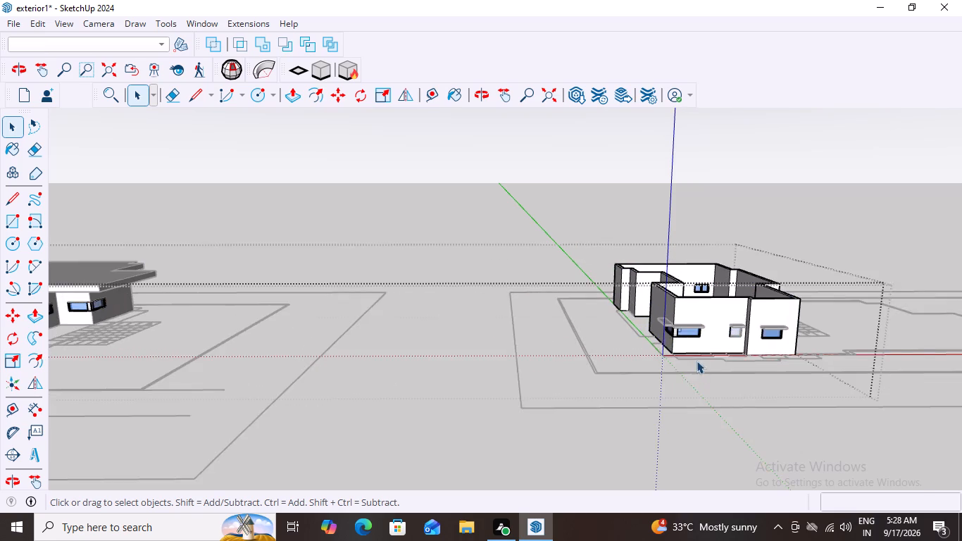
scroll(696, 361, up, 5)
click(691, 320)
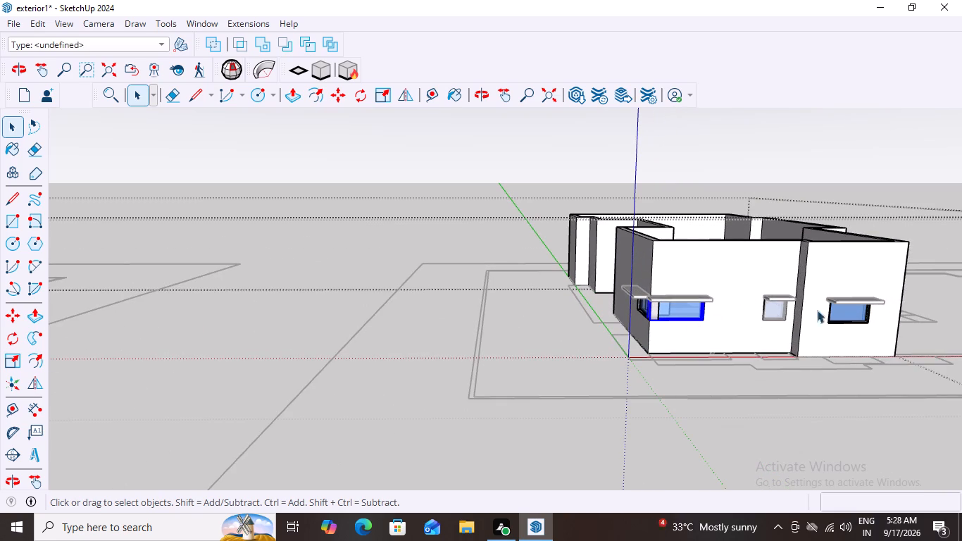
click(773, 315)
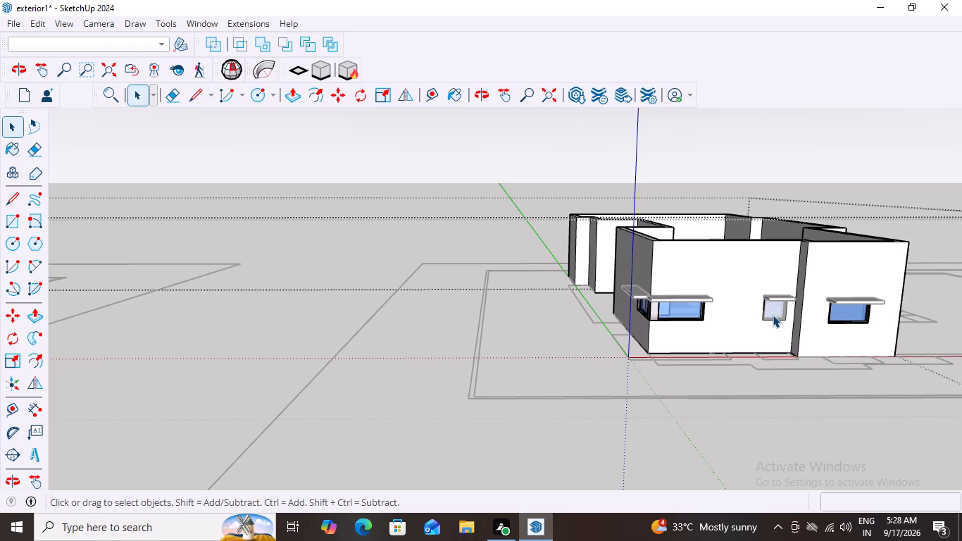
shift+click(682, 316)
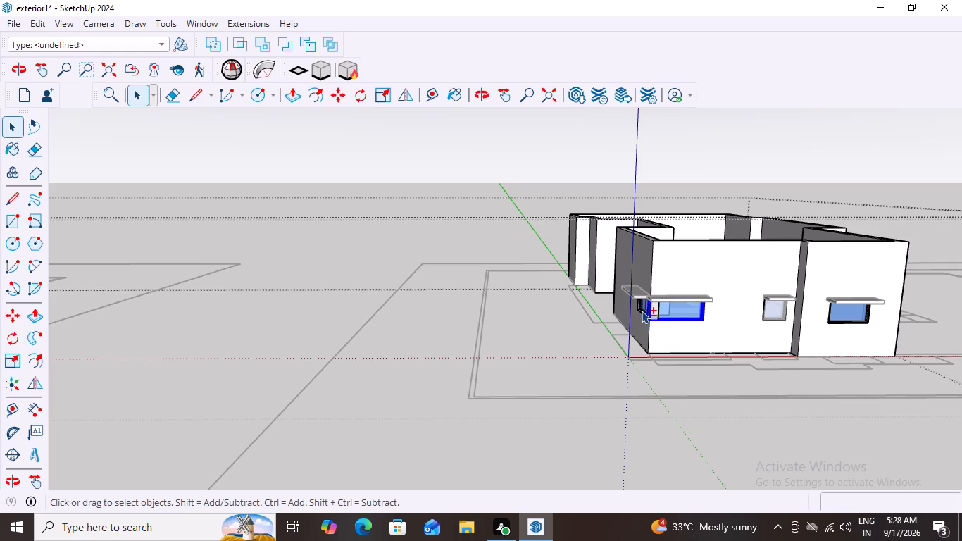
shift+click(642, 311)
shift+click(777, 311)
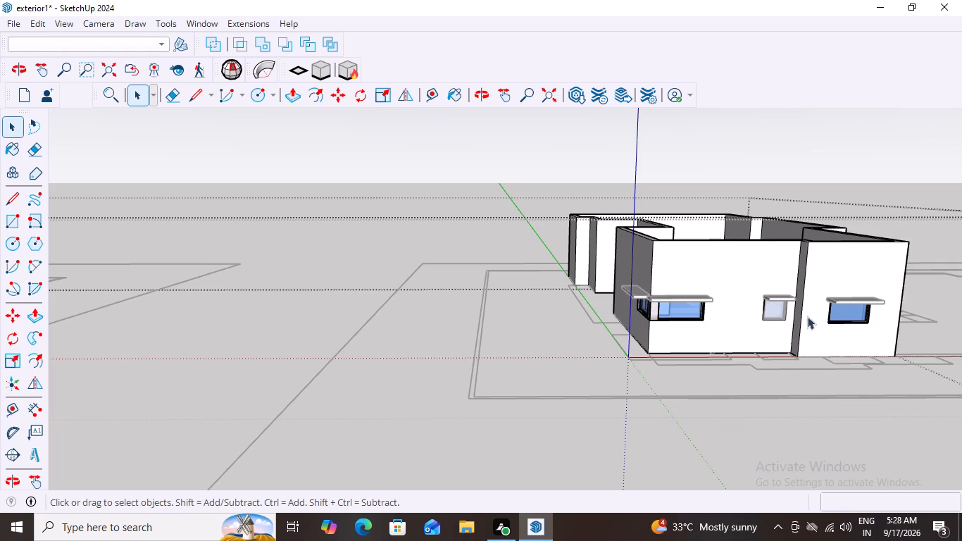
shift+click(666, 317)
shift+click(641, 305)
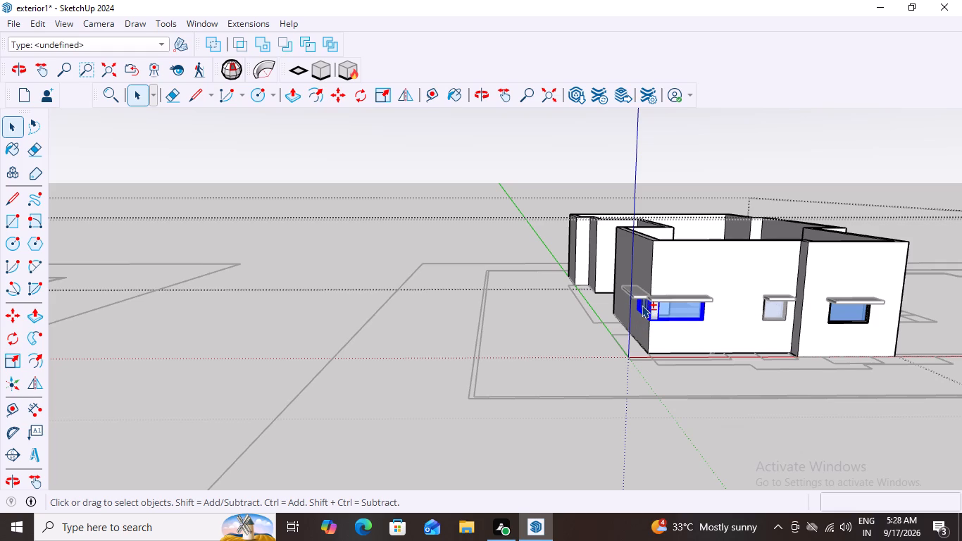
shift+click(772, 309)
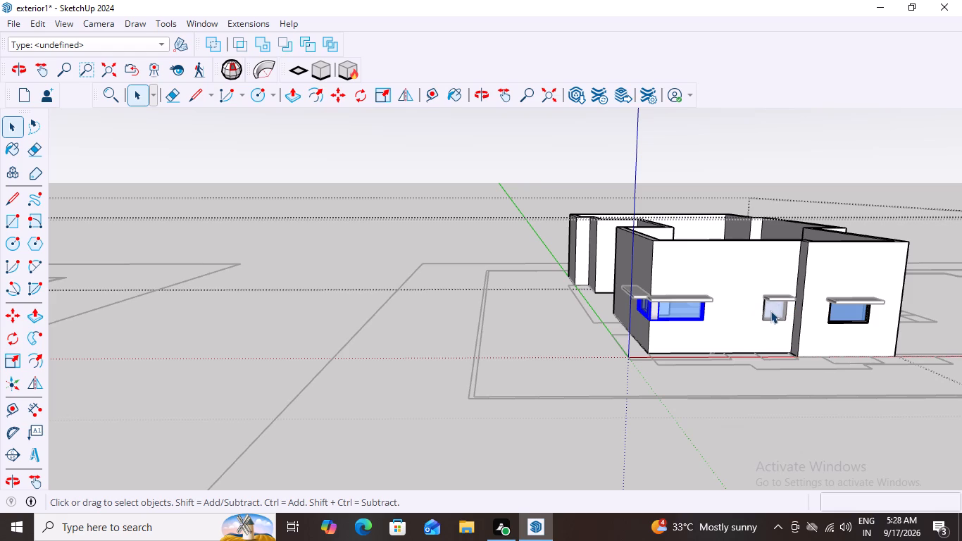
shift+click(772, 310)
scroll(662, 342, down, 3)
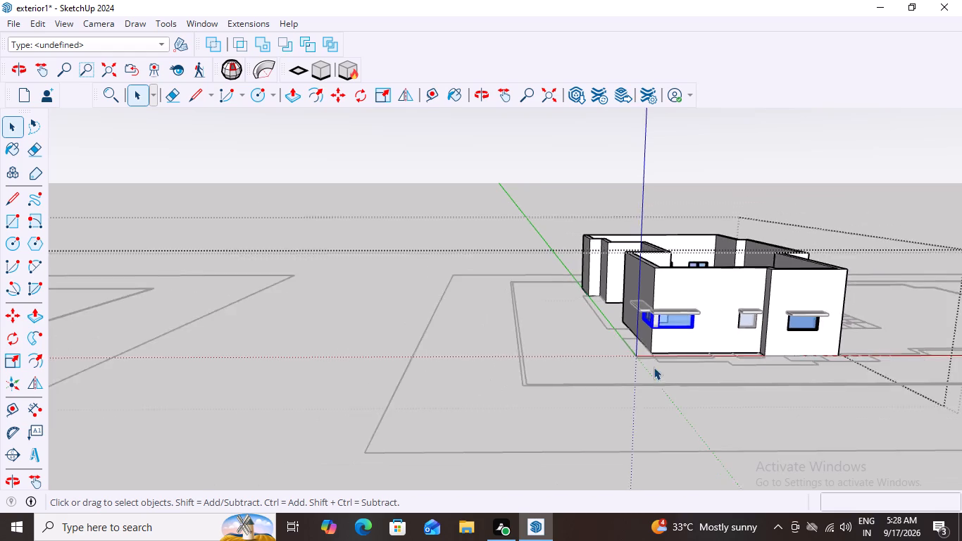
scroll(654, 367, down, 4)
click(649, 296)
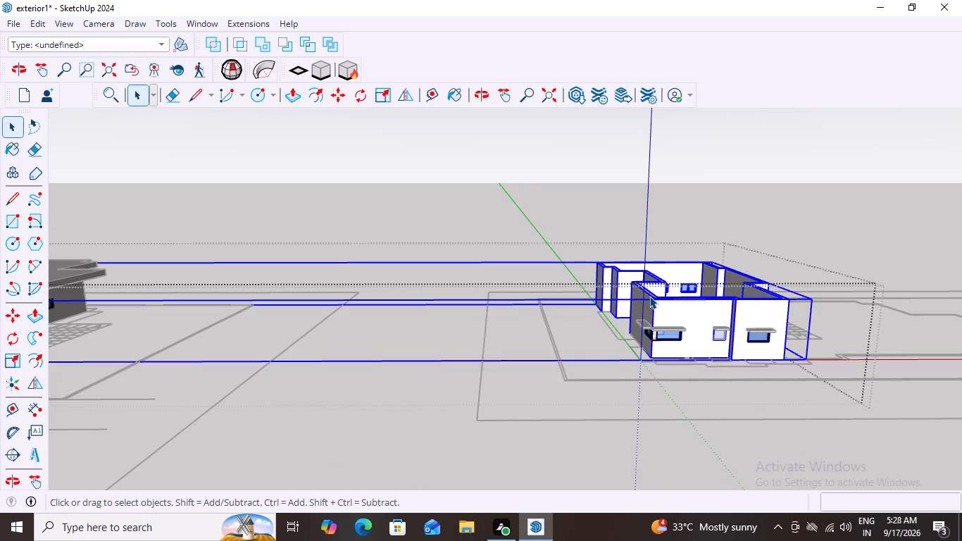
scroll(588, 349, down, 8)
key(Escape)
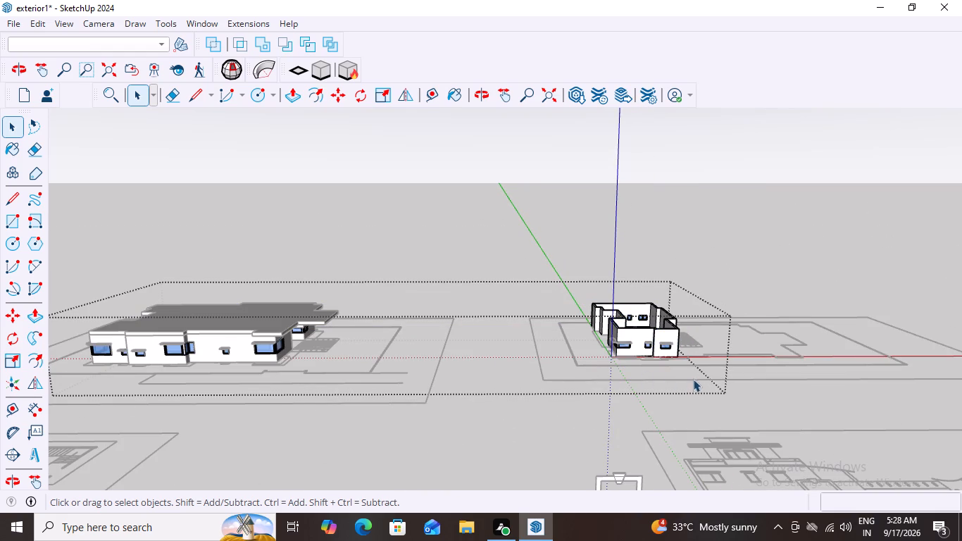
middle_drag(631, 374, 667, 364)
scroll(643, 363, up, 7)
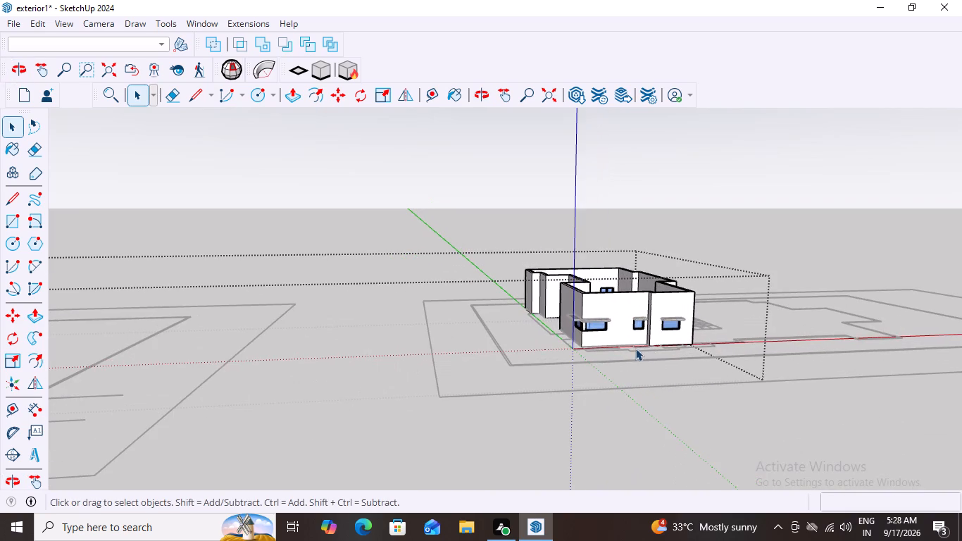
click(687, 199)
Examine the unroofed house's front walls, windows and sunshades up close and against the whole site, ending with nothing selected.
middle_drag(644, 347, 589, 383)
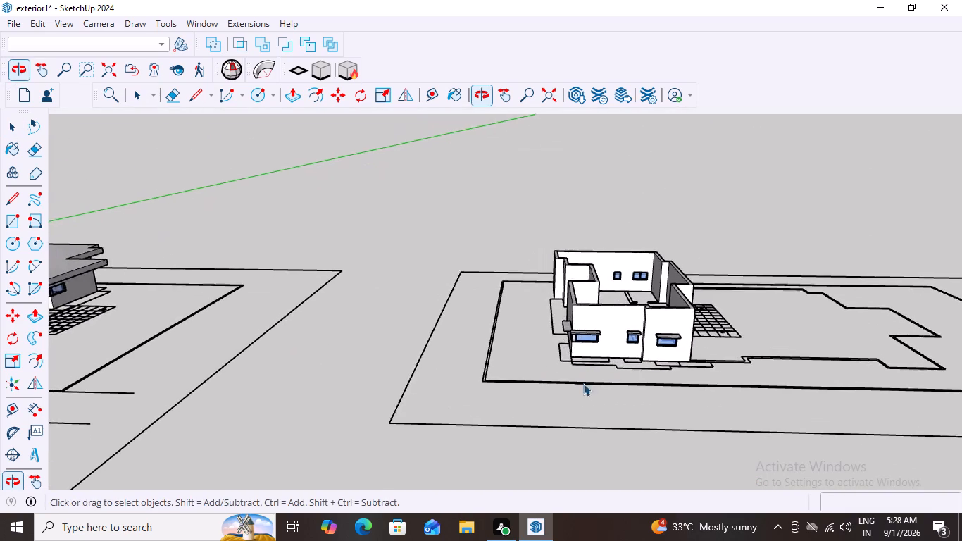
scroll(568, 367, up, 10)
click(597, 303)
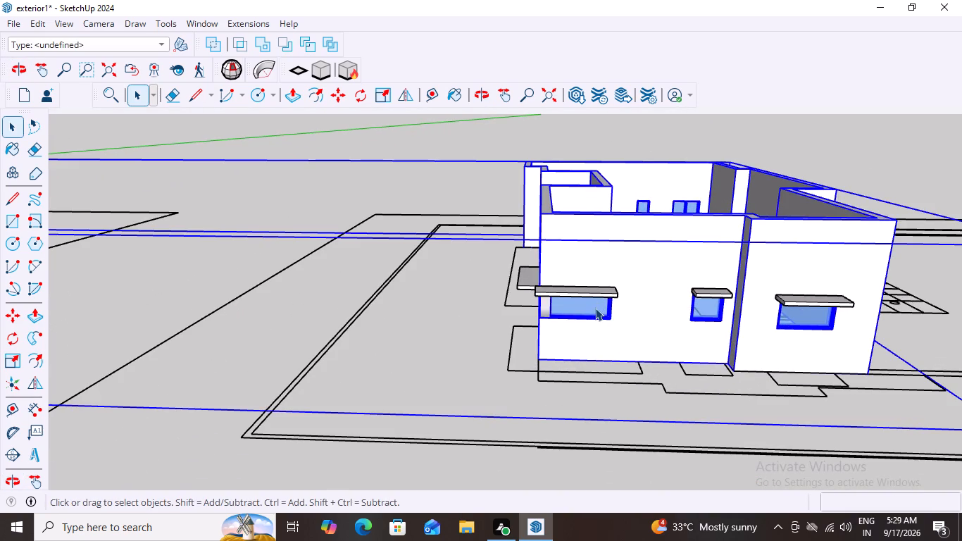
scroll(601, 307, down, 17)
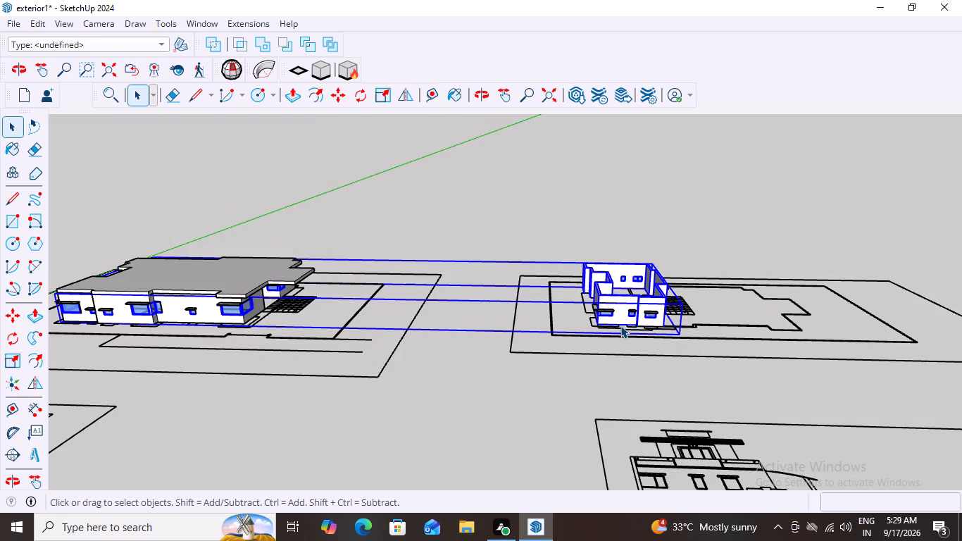
scroll(620, 325, down, 10)
scroll(658, 411, up, 3)
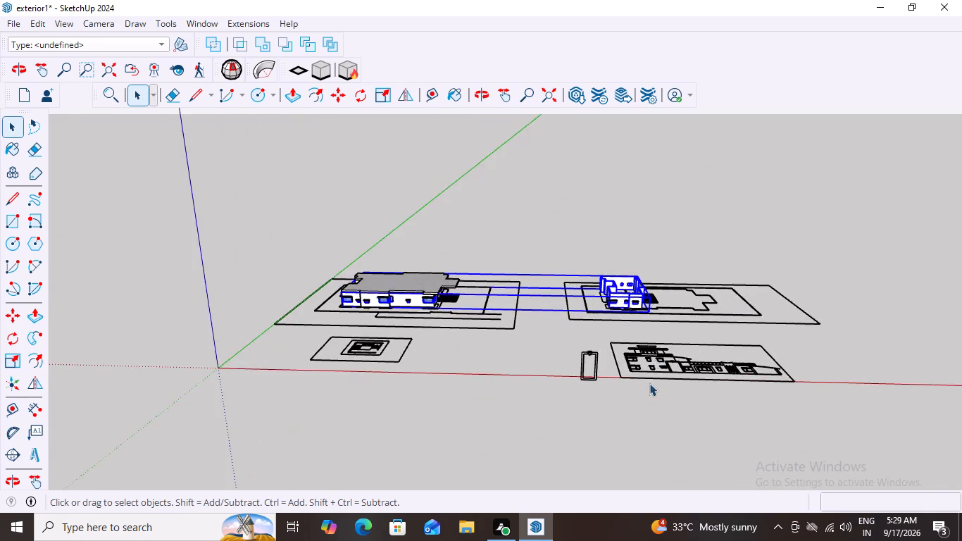
scroll(658, 314, up, 20)
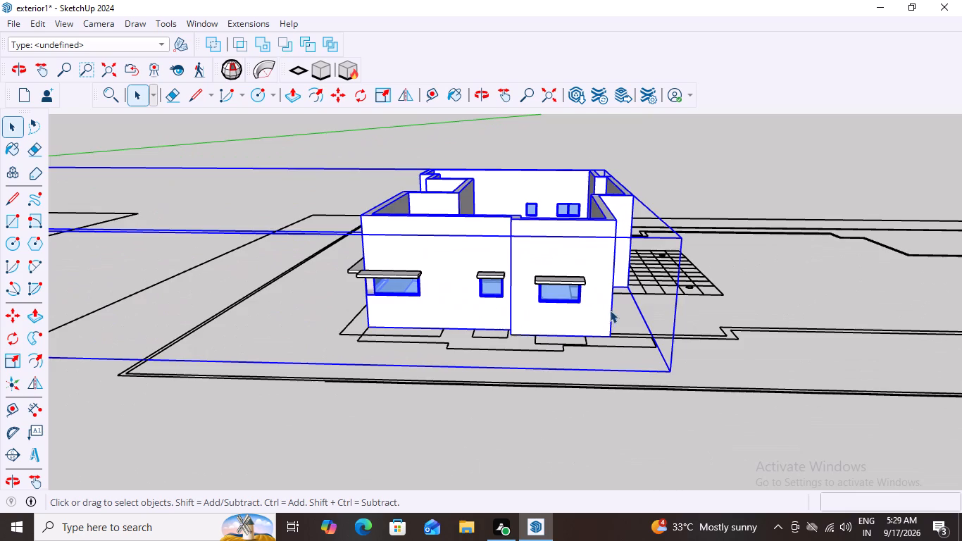
scroll(610, 310, up, 3)
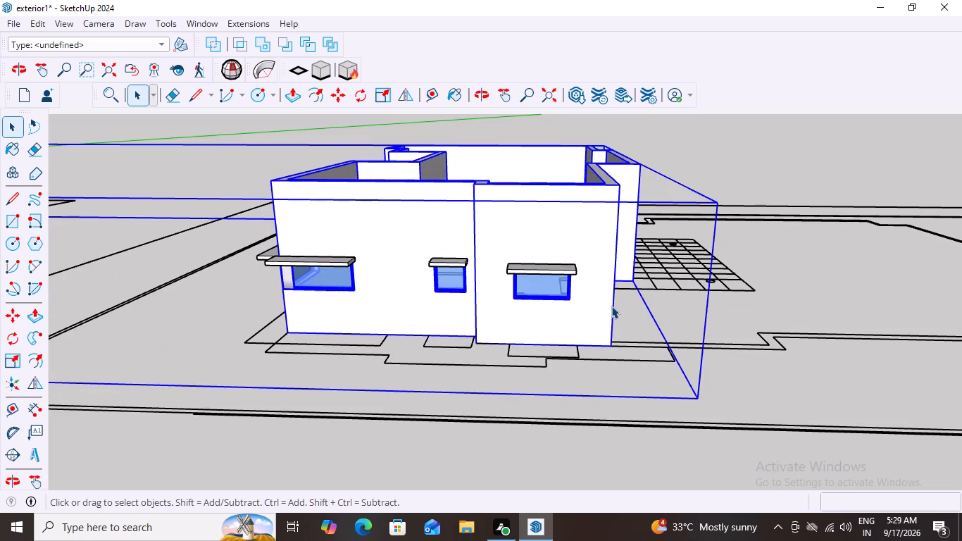
click(713, 116)
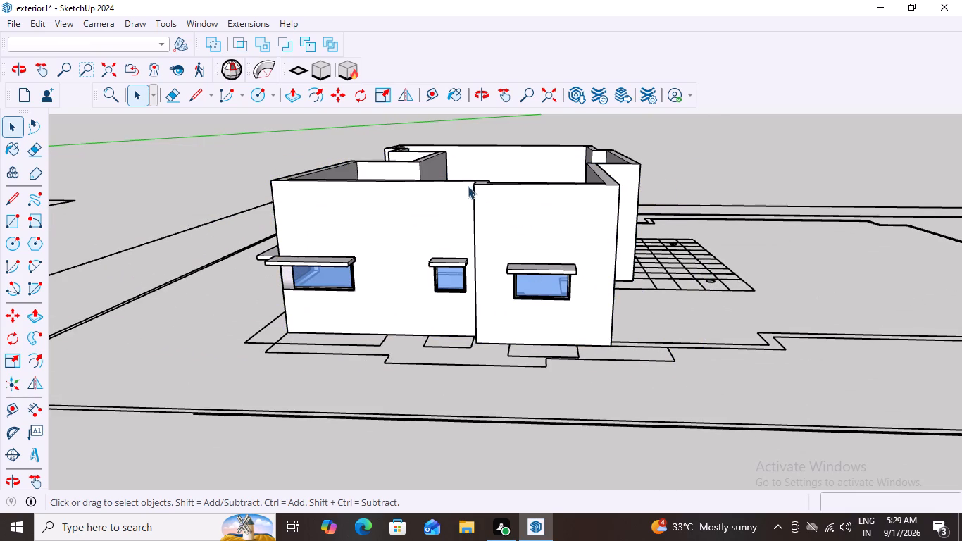
Open the unroofed house's wall group to check its contents and step back out with nothing selected.
click(484, 186)
double_click(484, 186)
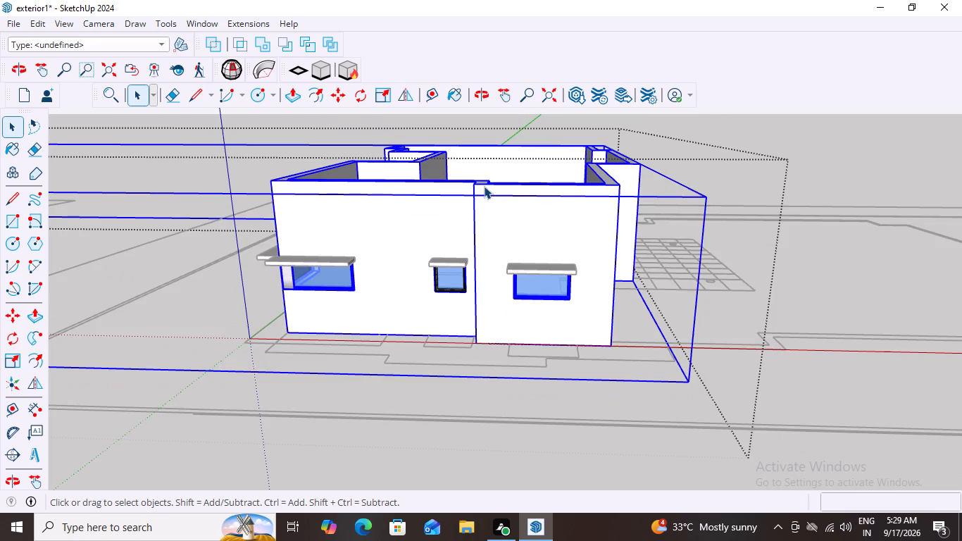
double_click(484, 186)
scroll(511, 214, down, 7)
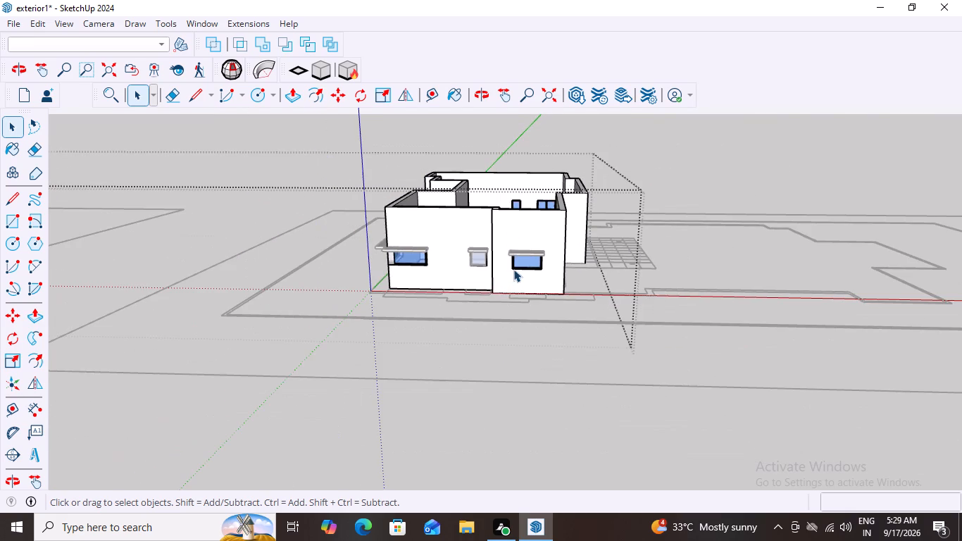
key(space)
click(721, 187)
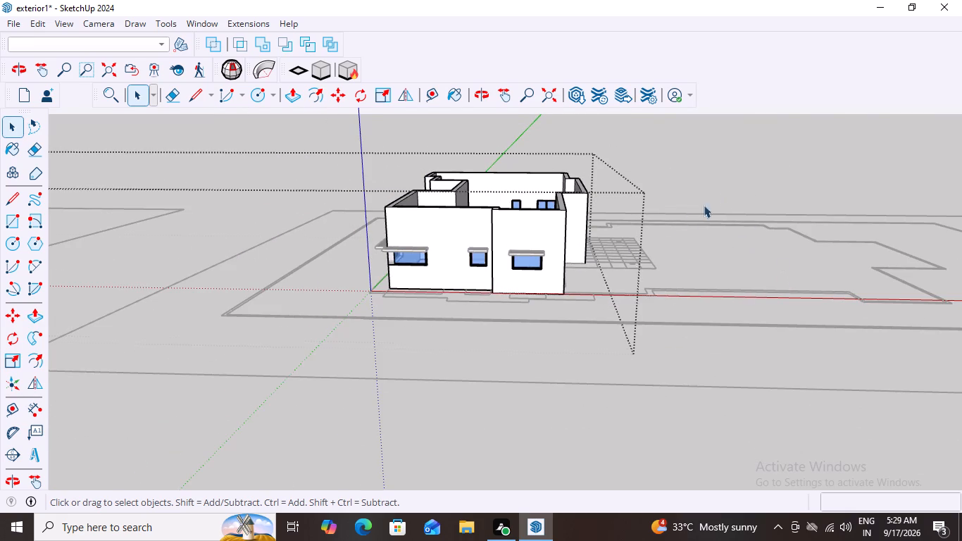
middle_drag(634, 244, 673, 325)
double_click(678, 150)
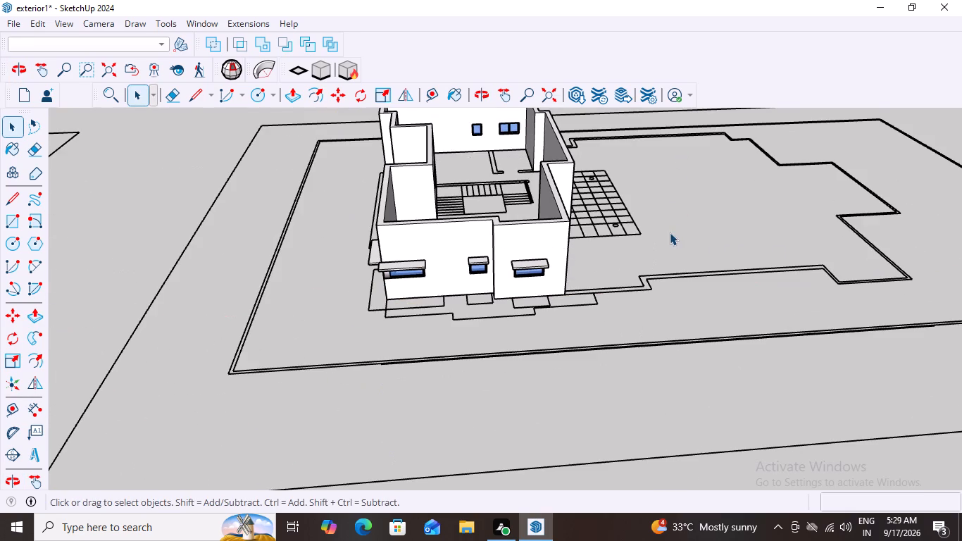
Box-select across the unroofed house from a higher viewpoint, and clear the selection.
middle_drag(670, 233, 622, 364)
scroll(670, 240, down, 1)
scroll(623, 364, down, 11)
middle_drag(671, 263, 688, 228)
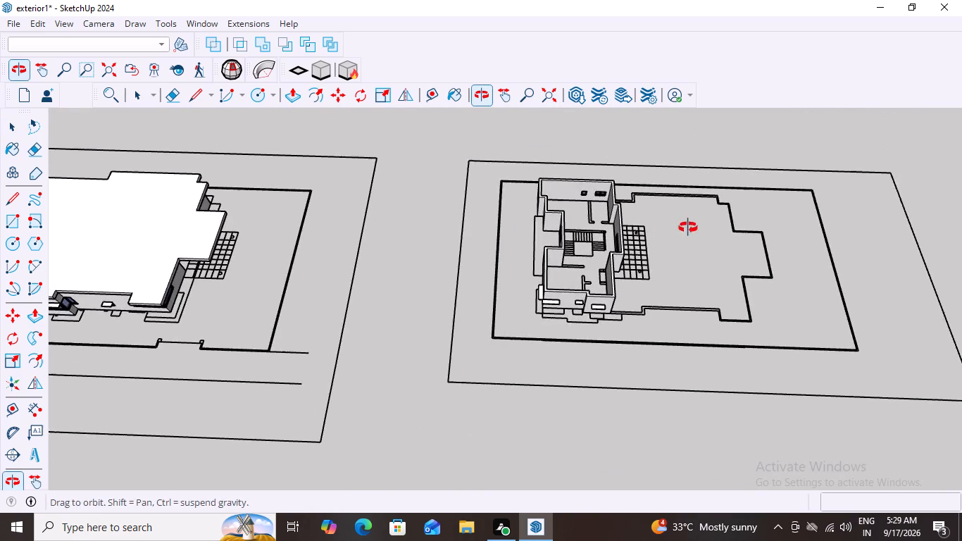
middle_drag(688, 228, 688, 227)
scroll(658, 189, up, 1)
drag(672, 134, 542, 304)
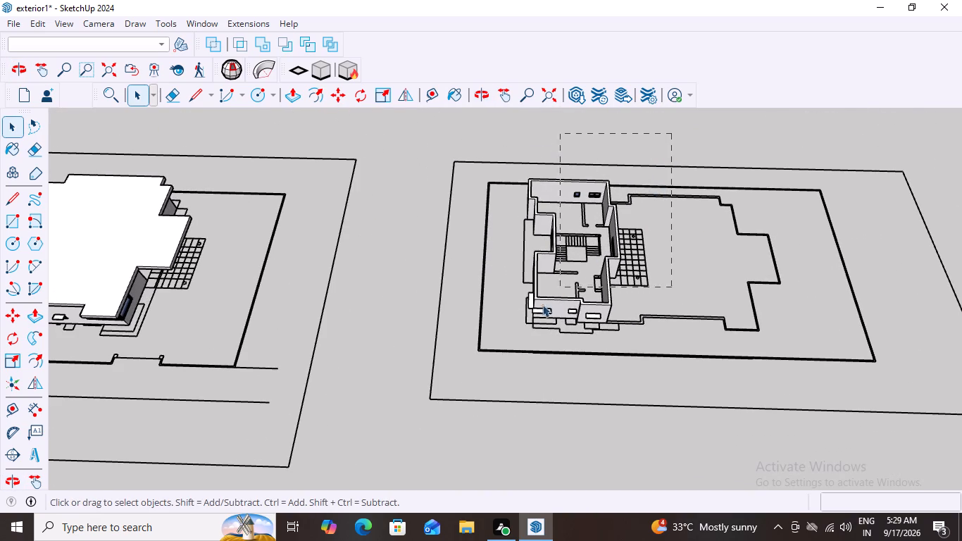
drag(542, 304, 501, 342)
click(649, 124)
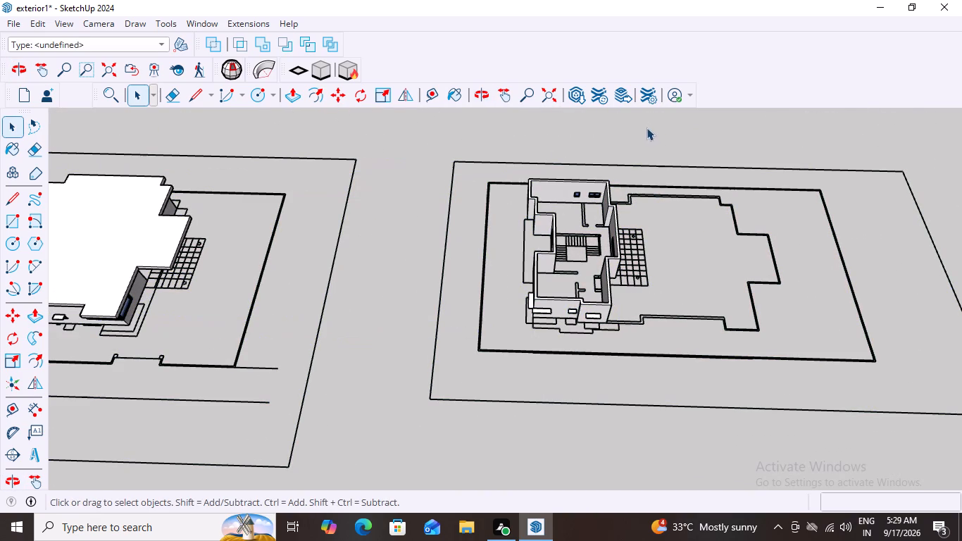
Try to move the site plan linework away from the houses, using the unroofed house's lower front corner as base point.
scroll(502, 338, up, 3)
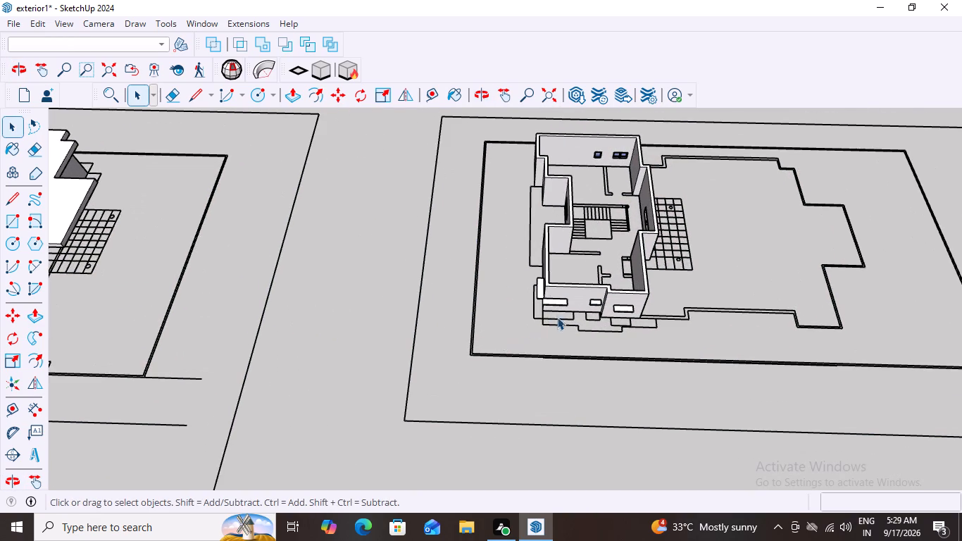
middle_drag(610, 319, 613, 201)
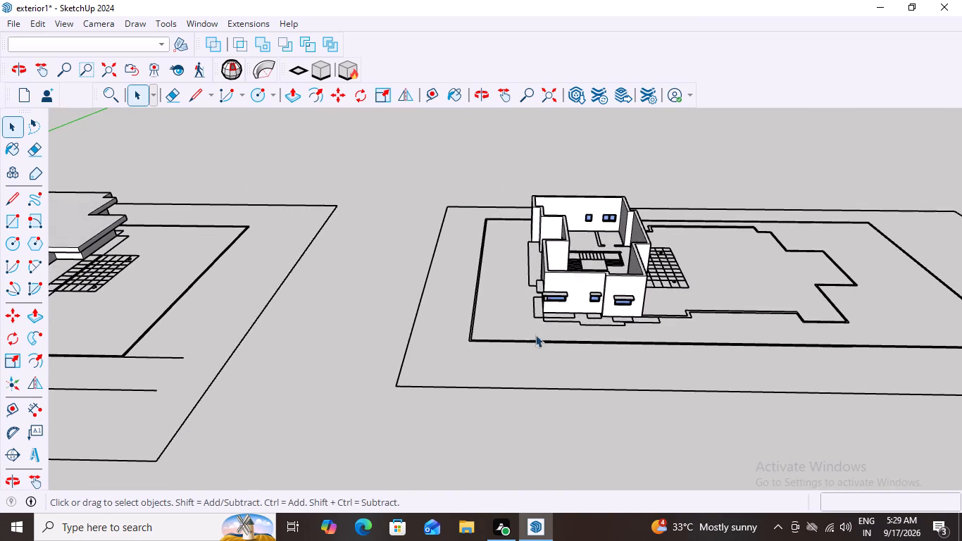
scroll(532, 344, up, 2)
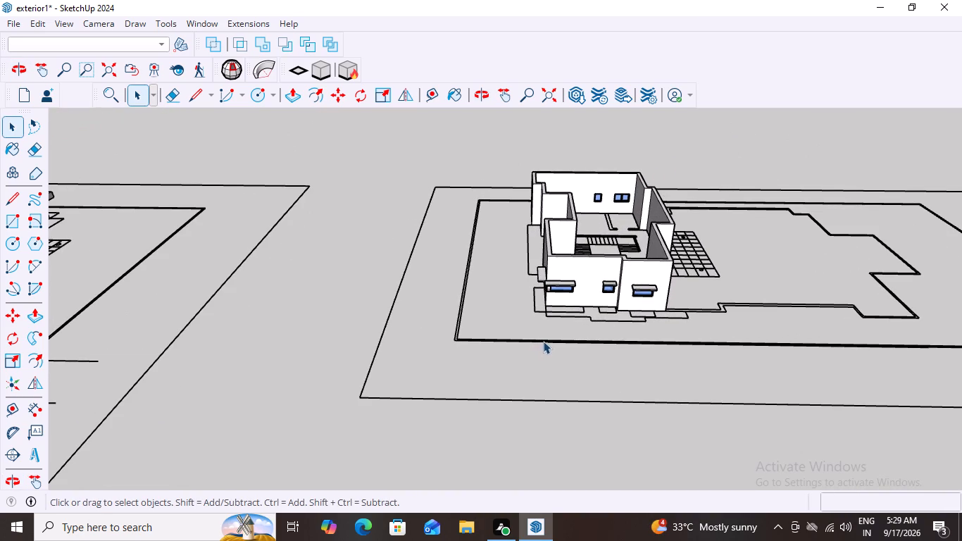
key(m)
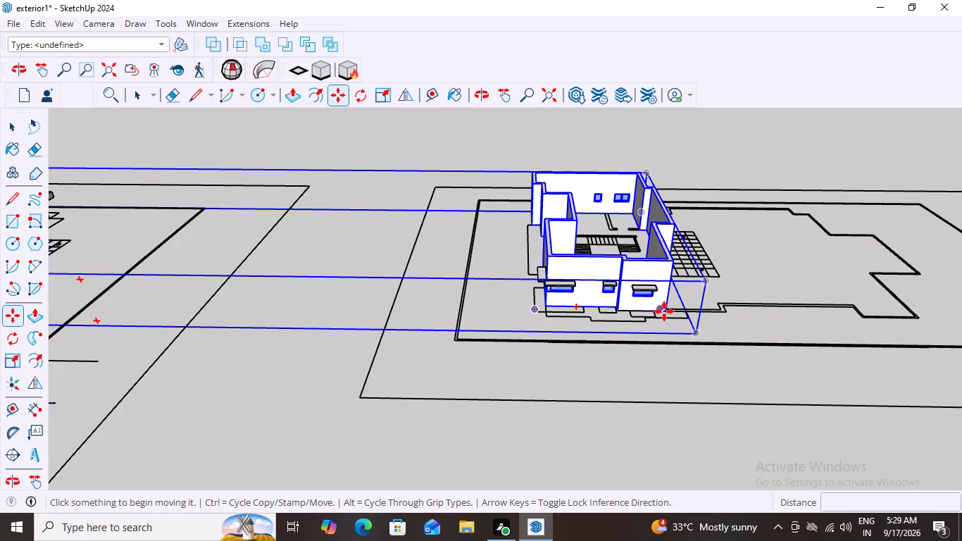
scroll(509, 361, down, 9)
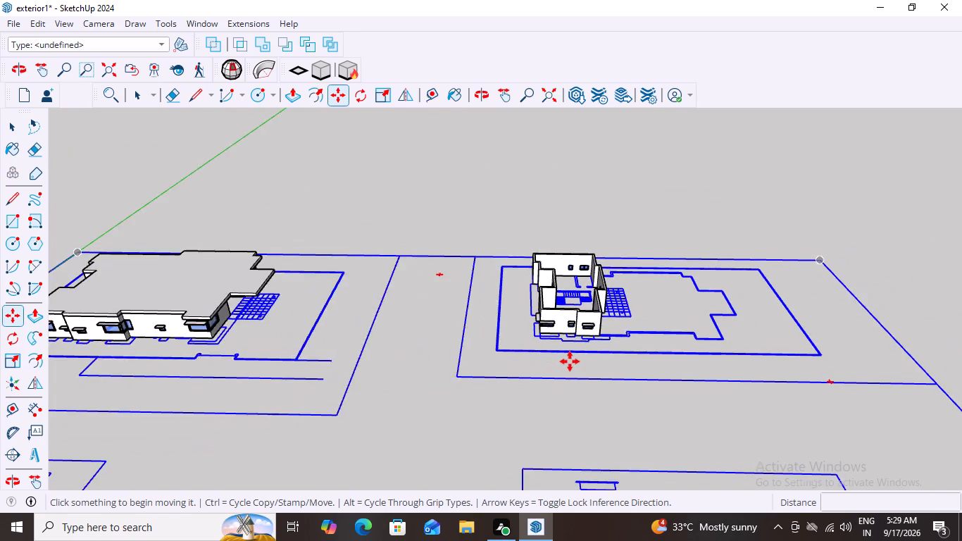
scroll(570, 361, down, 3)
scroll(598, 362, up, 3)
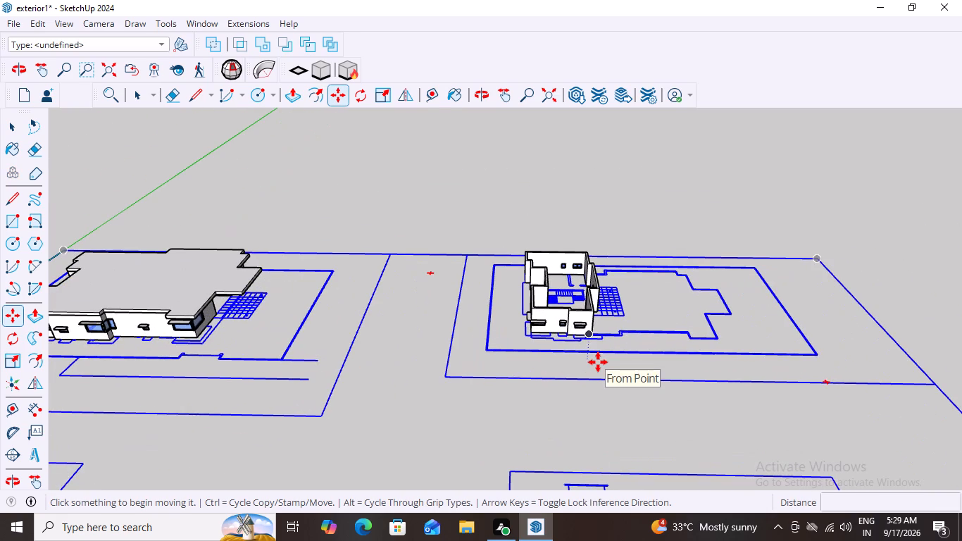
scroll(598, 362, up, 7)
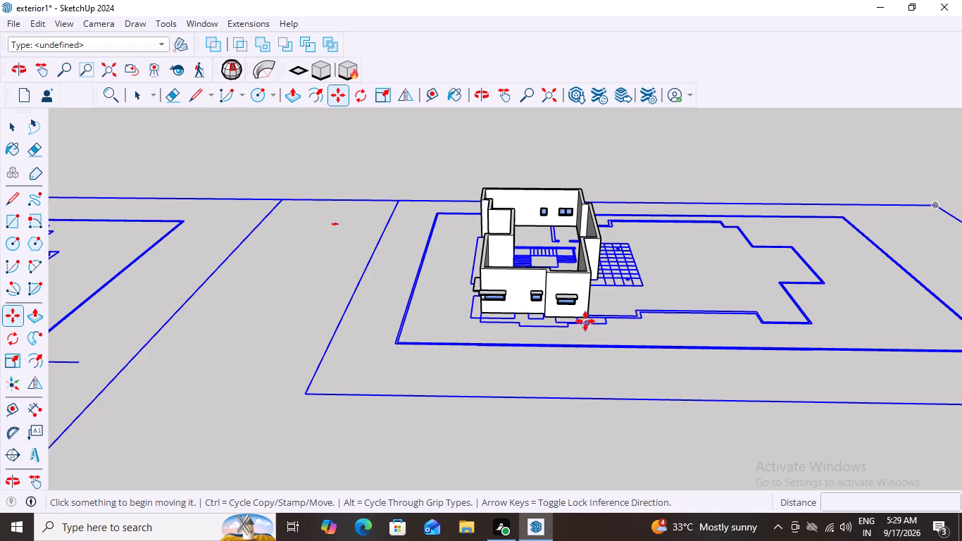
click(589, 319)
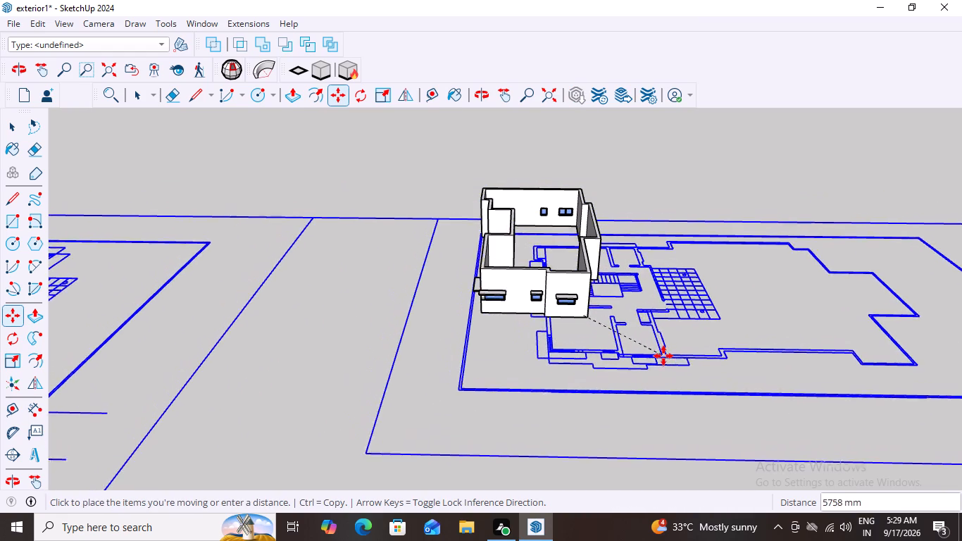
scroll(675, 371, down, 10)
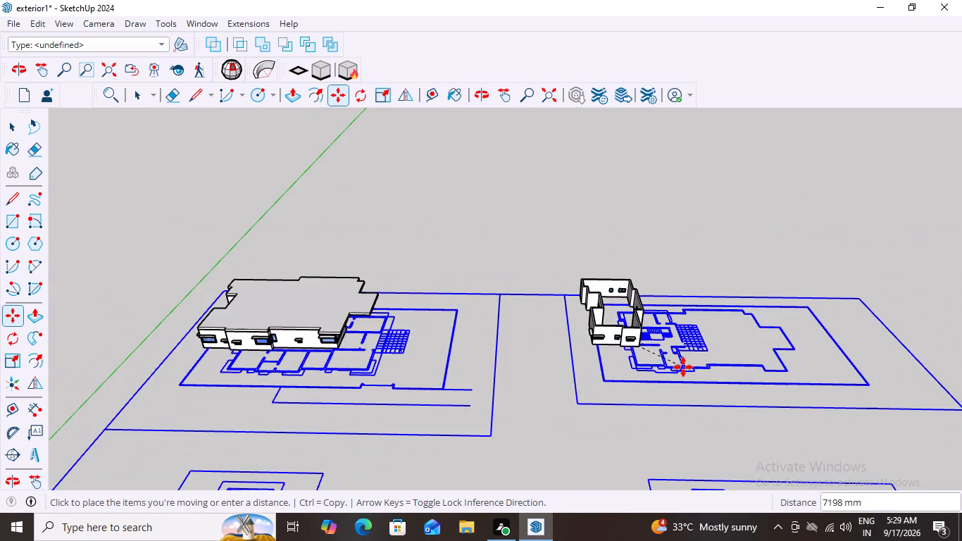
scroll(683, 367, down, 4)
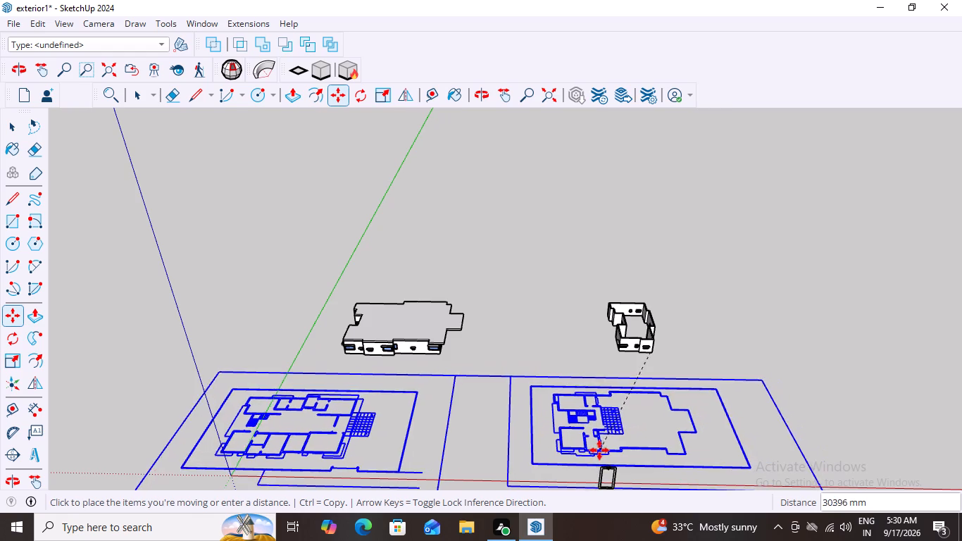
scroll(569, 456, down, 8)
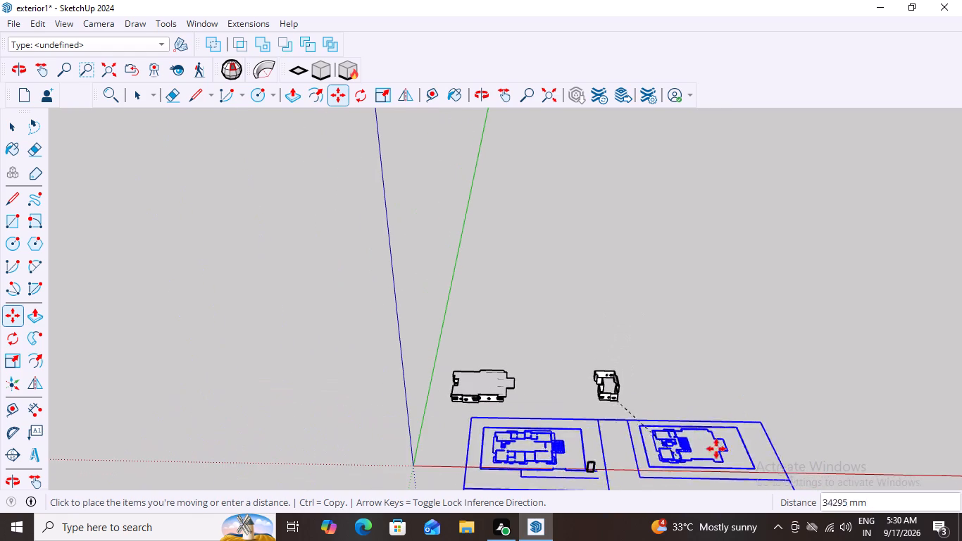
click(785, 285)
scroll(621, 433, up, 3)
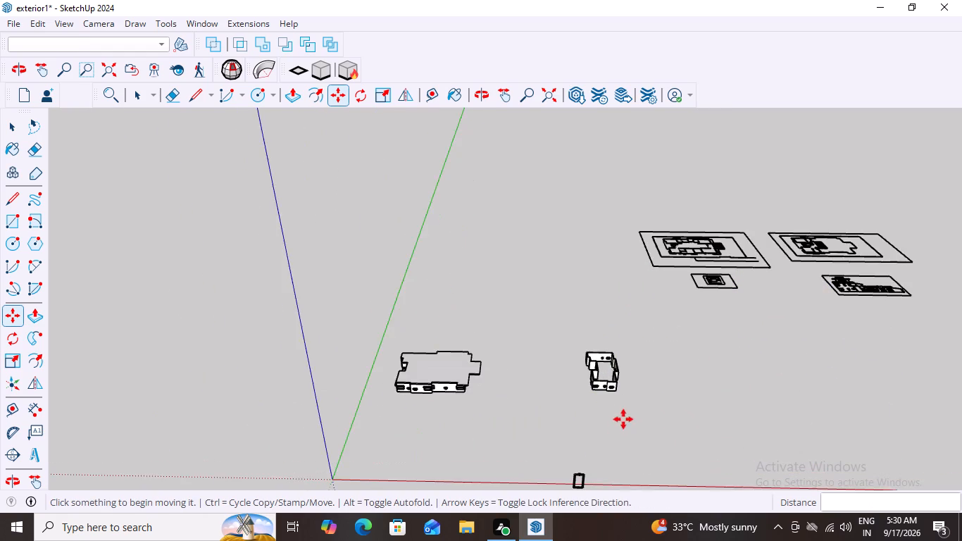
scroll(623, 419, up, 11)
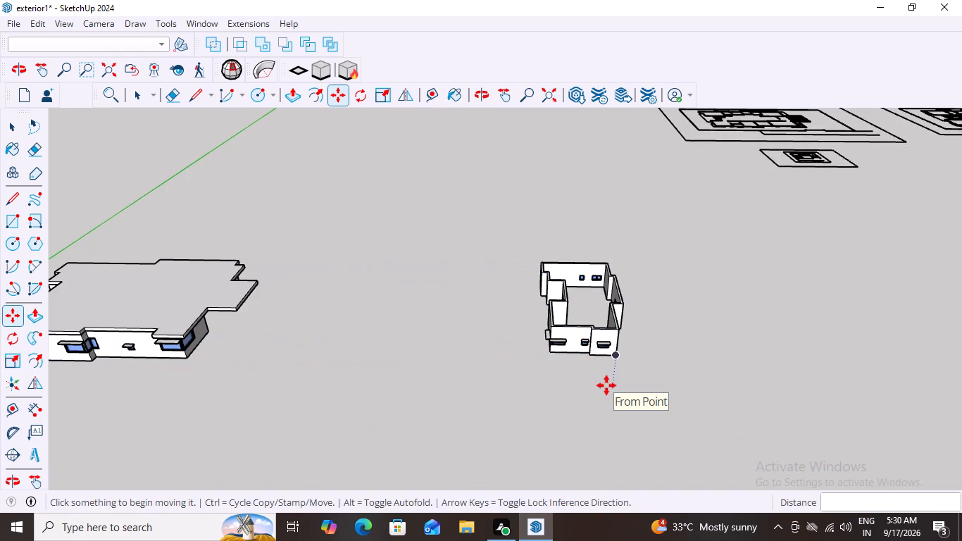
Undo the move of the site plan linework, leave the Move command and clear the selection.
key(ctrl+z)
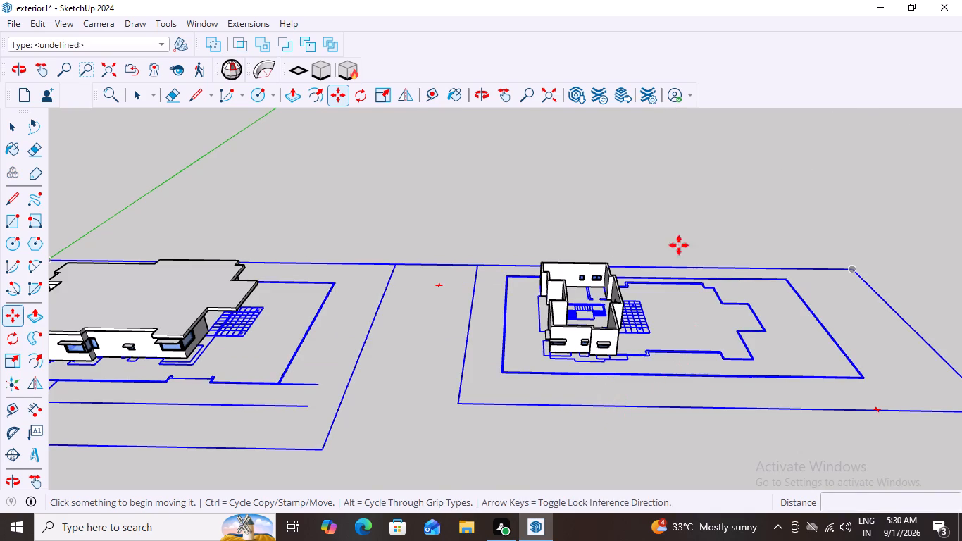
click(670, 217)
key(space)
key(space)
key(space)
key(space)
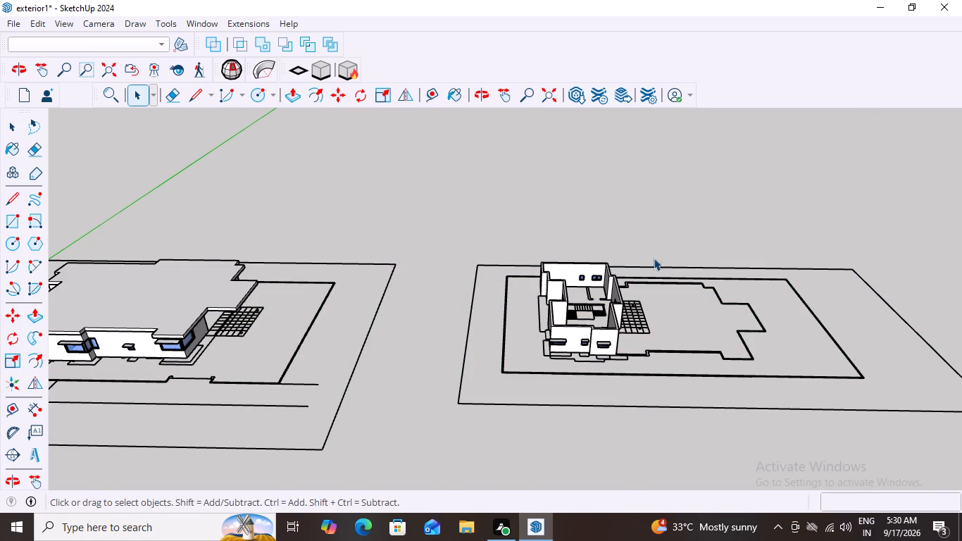
Check how the unroofed house's walls and its corner window sunshade are grouped by selecting each, ending with nothing selected.
scroll(576, 362, up, 11)
click(531, 266)
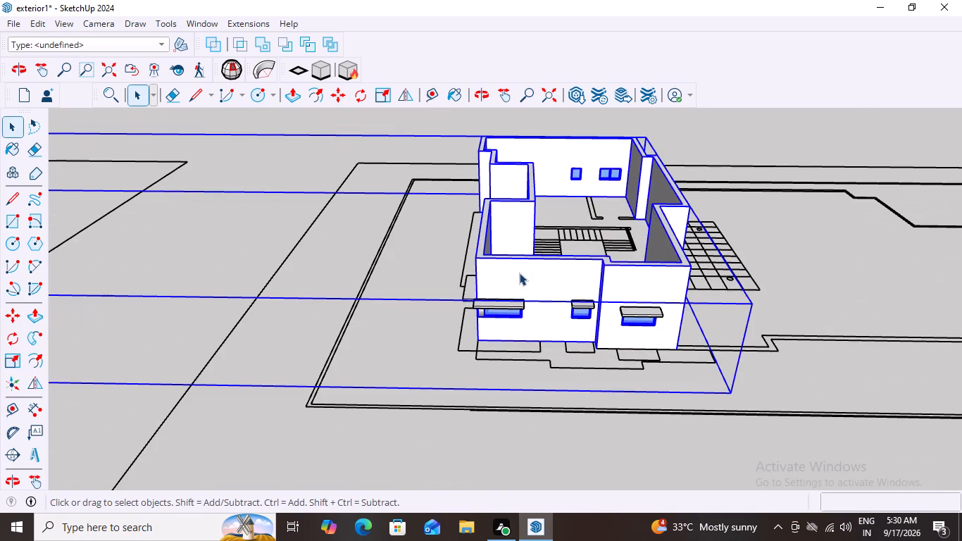
scroll(518, 275, down, 12)
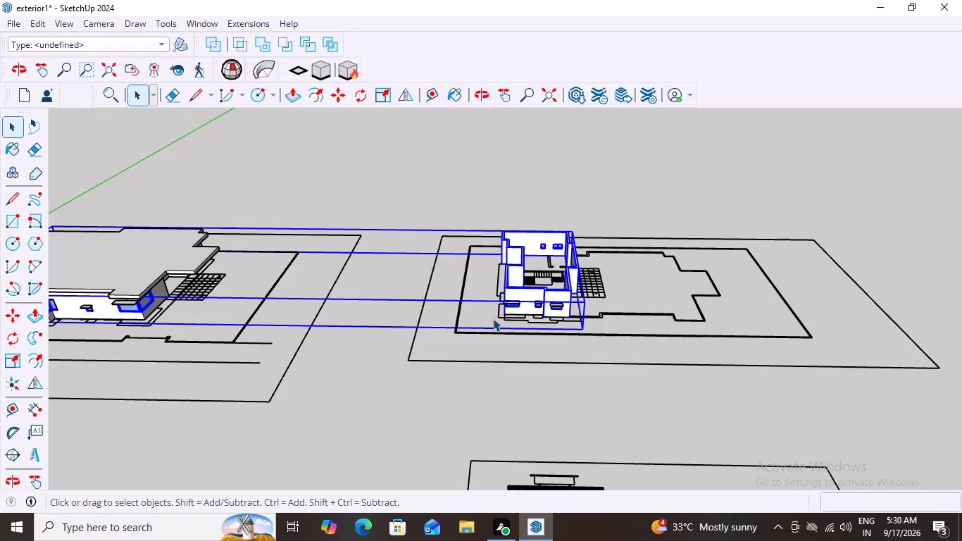
scroll(532, 309, up, 4)
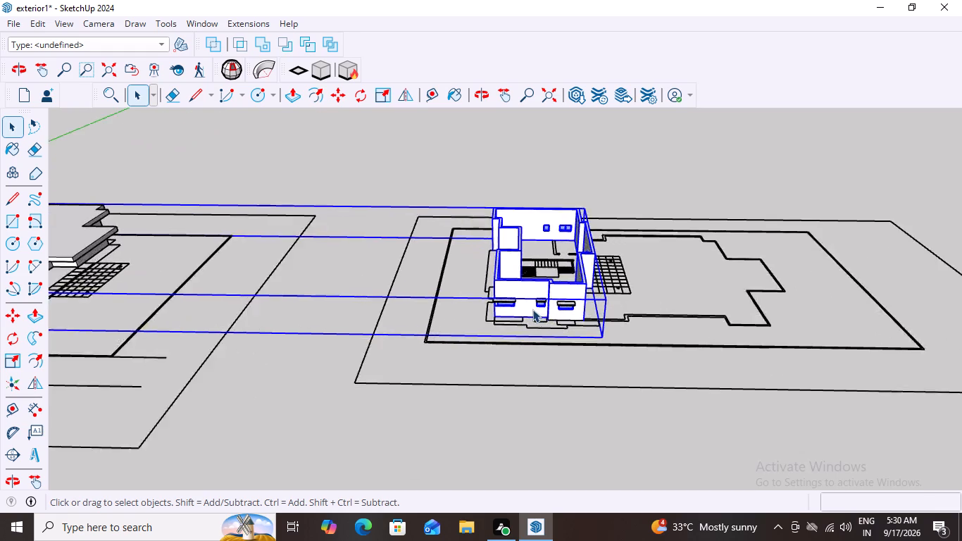
scroll(532, 309, up, 6)
scroll(530, 312, down, 8)
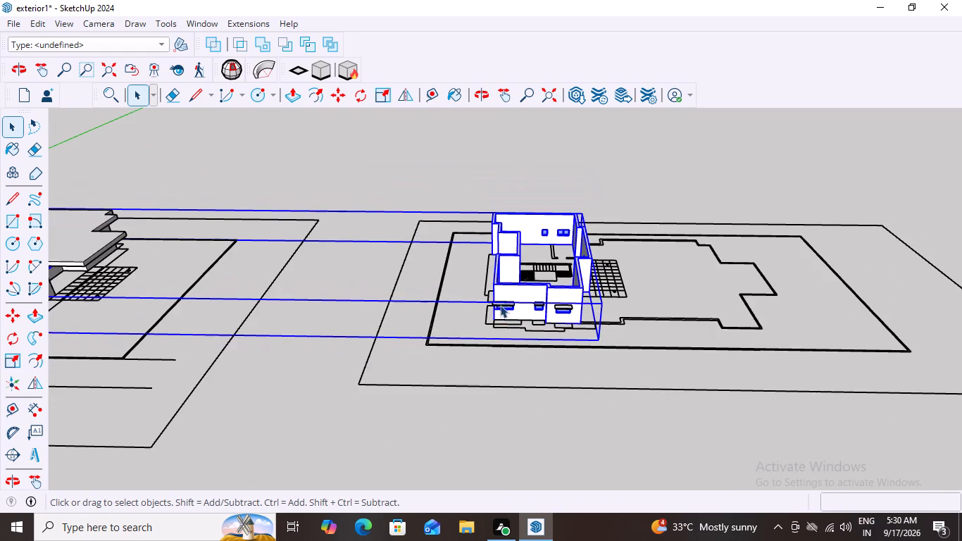
click(425, 136)
scroll(480, 359, up, 2)
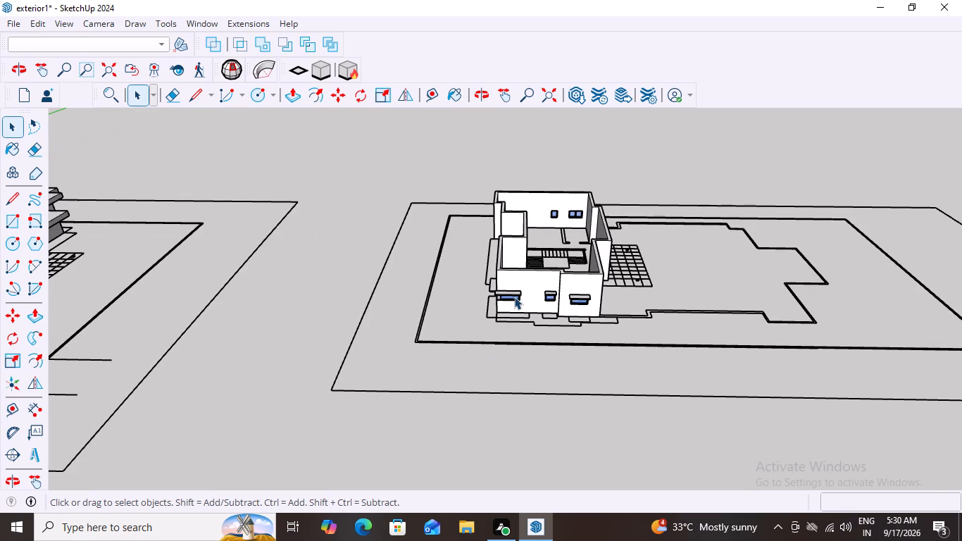
click(514, 297)
scroll(491, 318, down, 4)
click(516, 227)
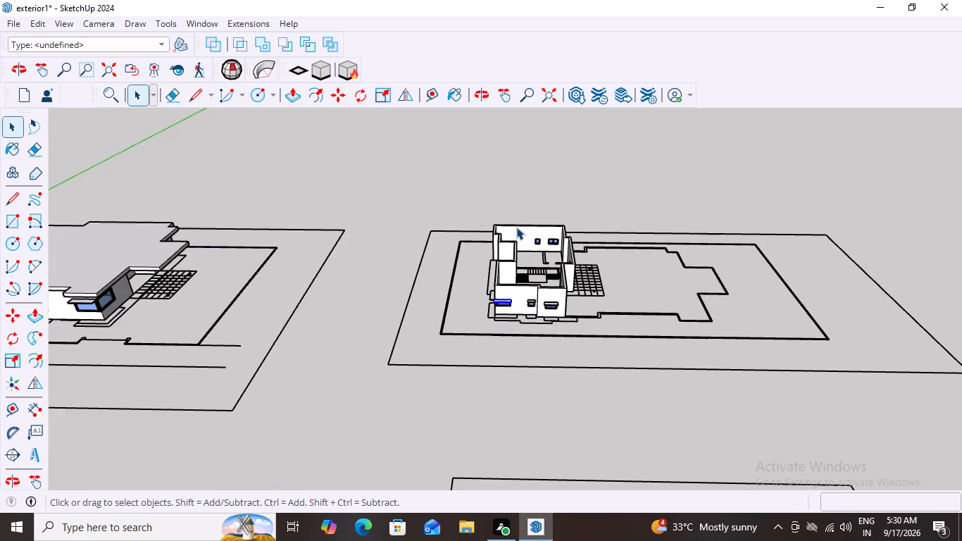
scroll(340, 313, up, 2)
scroll(342, 313, down, 7)
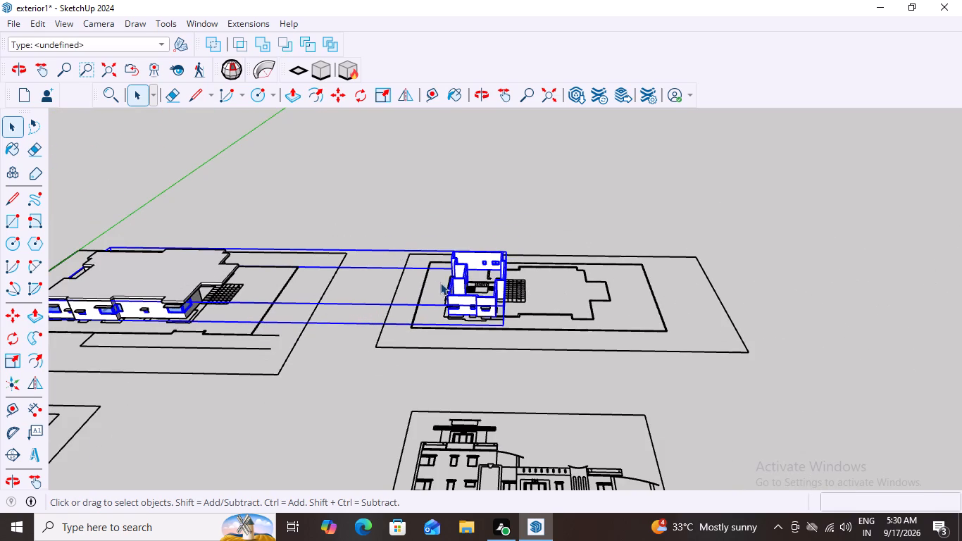
right_click(441, 282)
click(430, 240)
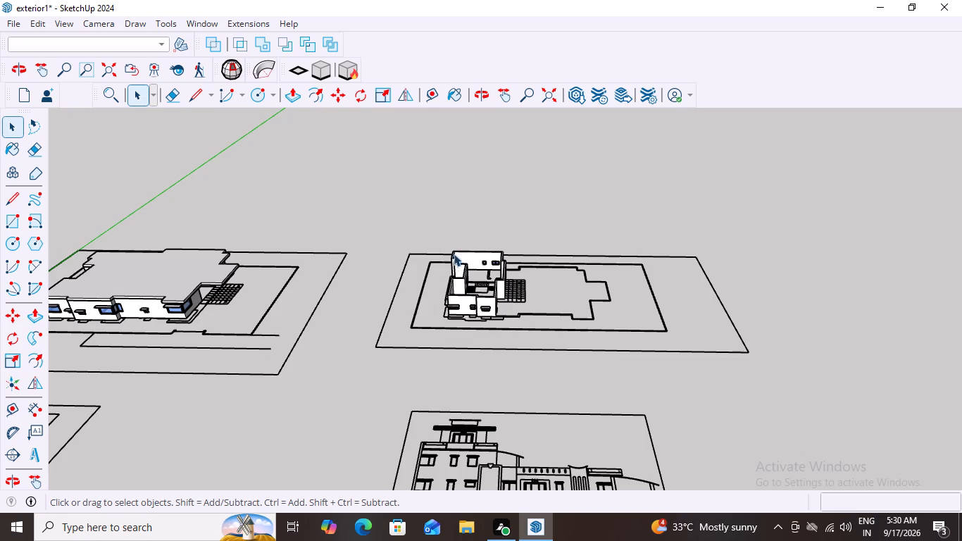
Hide the group containing the unroofed house's walls and windows, leaving the floor plan and sunshade slabs in view.
click(452, 306)
scroll(424, 345, up, 2)
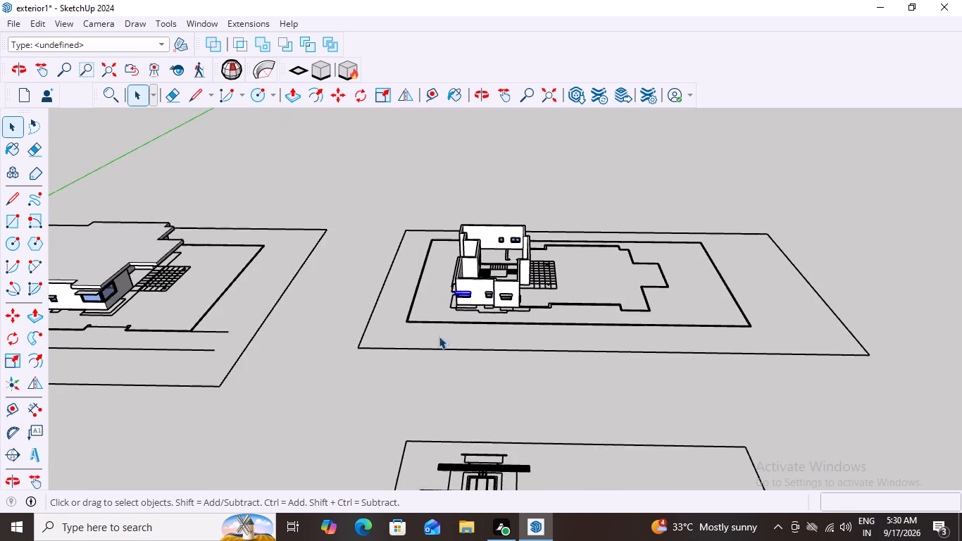
scroll(439, 336, up, 4)
click(462, 269)
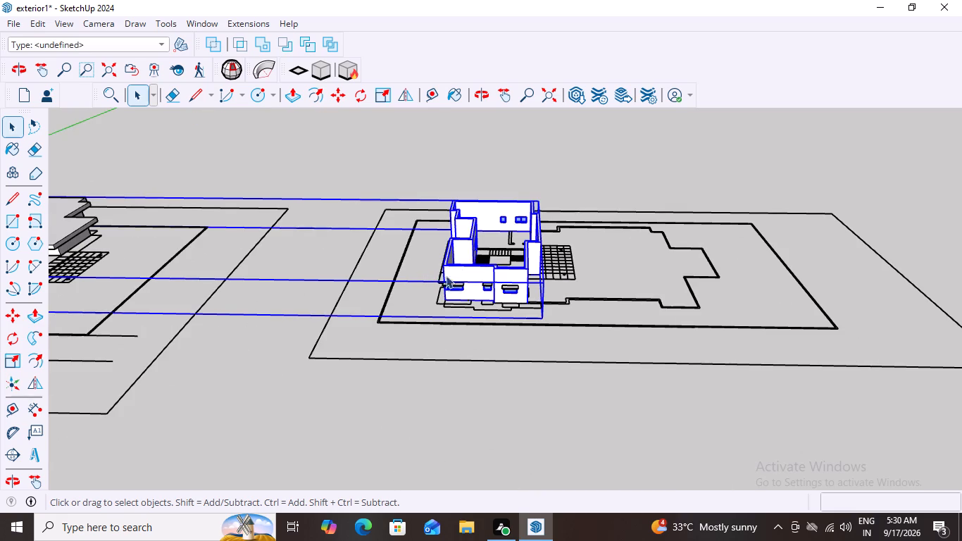
right_click(475, 272)
click(513, 313)
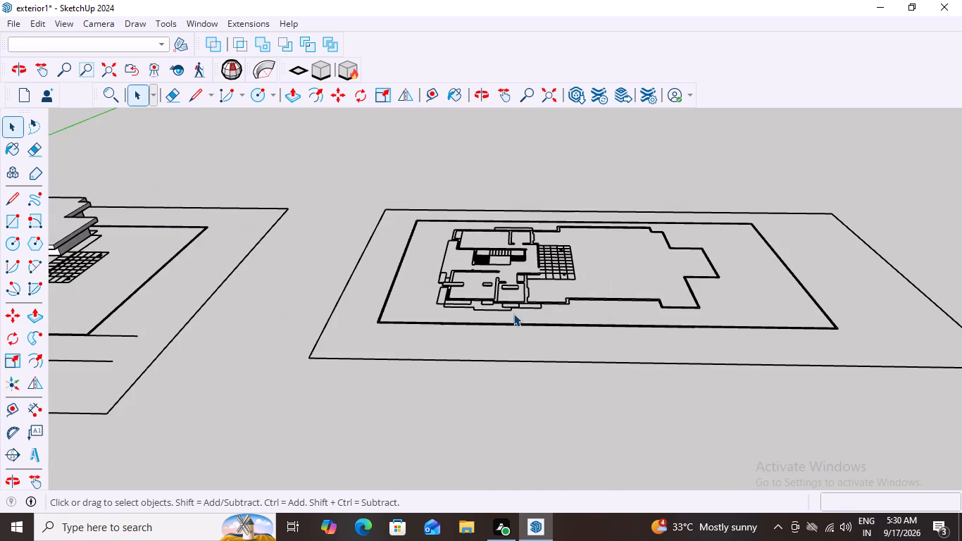
middle_drag(434, 324, 479, 354)
scroll(539, 336, down, 7)
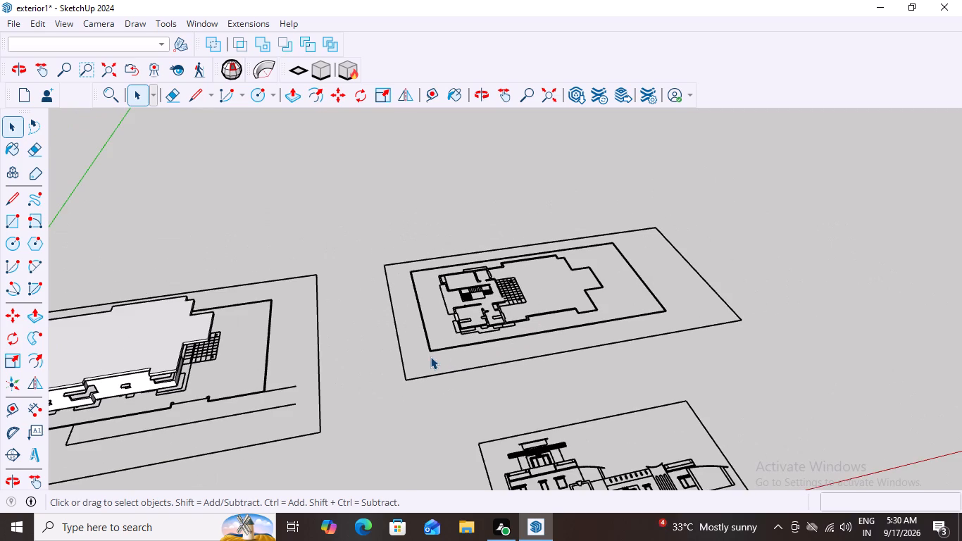
Unhide the hidden group so the walls and windows of both houses are back in view.
middle_drag(419, 354, 407, 332)
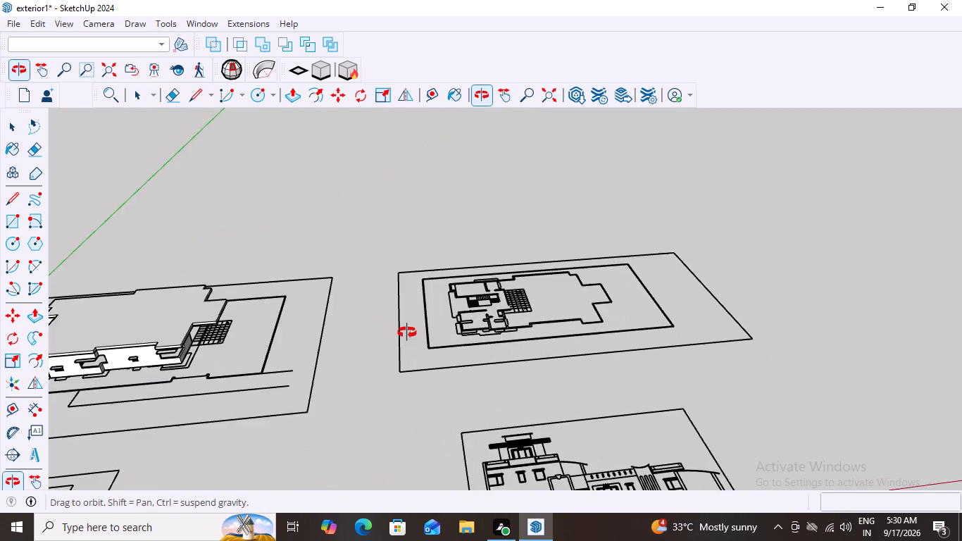
middle_drag(407, 332, 408, 332)
scroll(458, 347, up, 3)
middle_drag(508, 323, 434, 269)
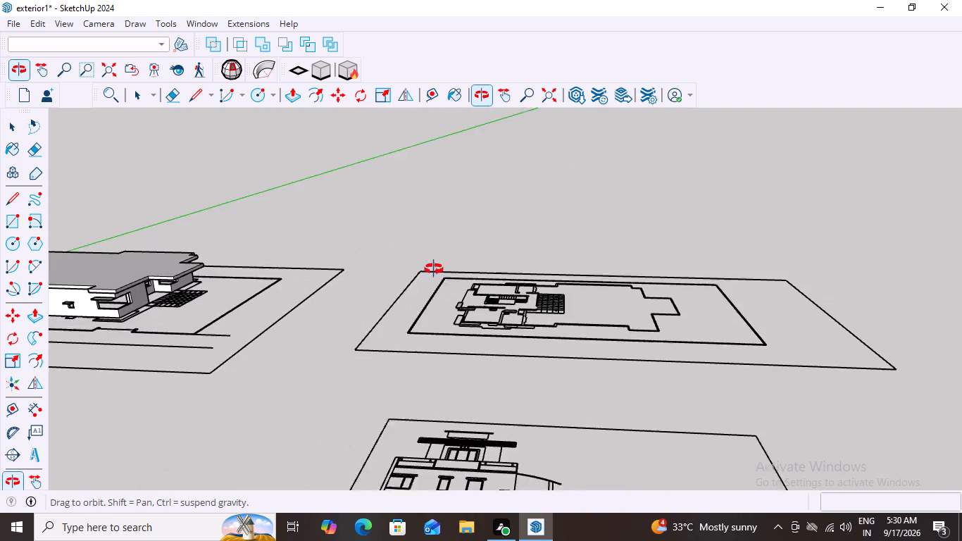
middle_drag(434, 269, 451, 274)
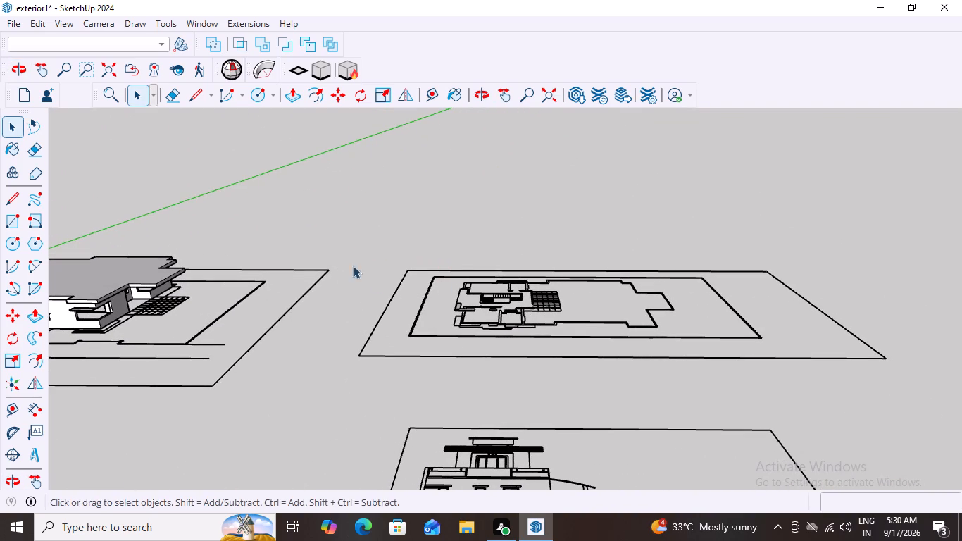
click(35, 25)
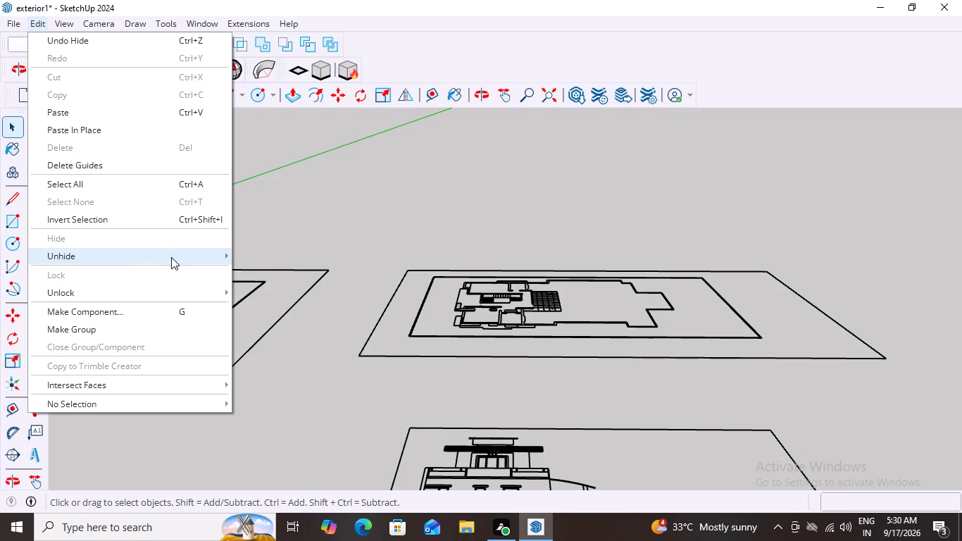
click(223, 254)
click(251, 288)
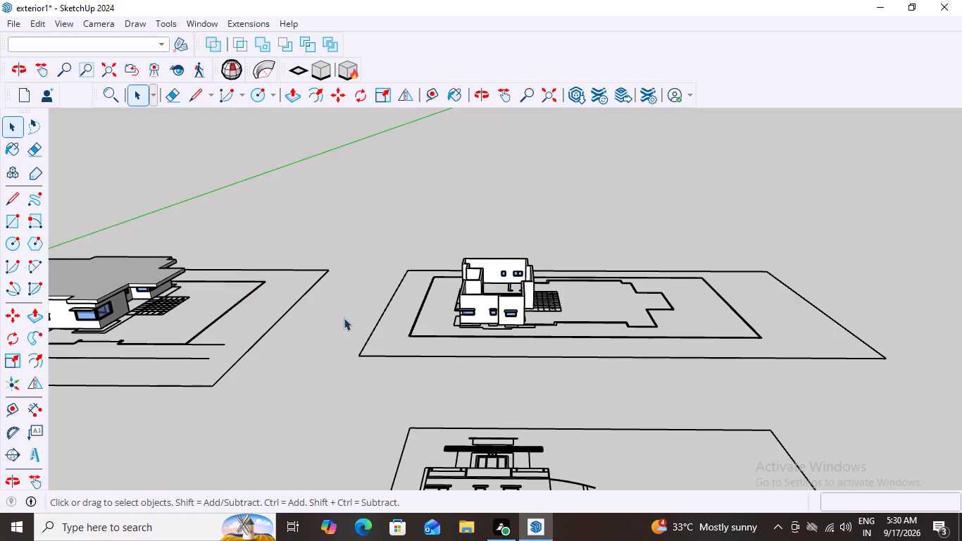
Window-select around the unroofed house to check which of its objects can be picked separately.
scroll(385, 316, down, 3)
middle_drag(450, 340, 486, 322)
key(space)
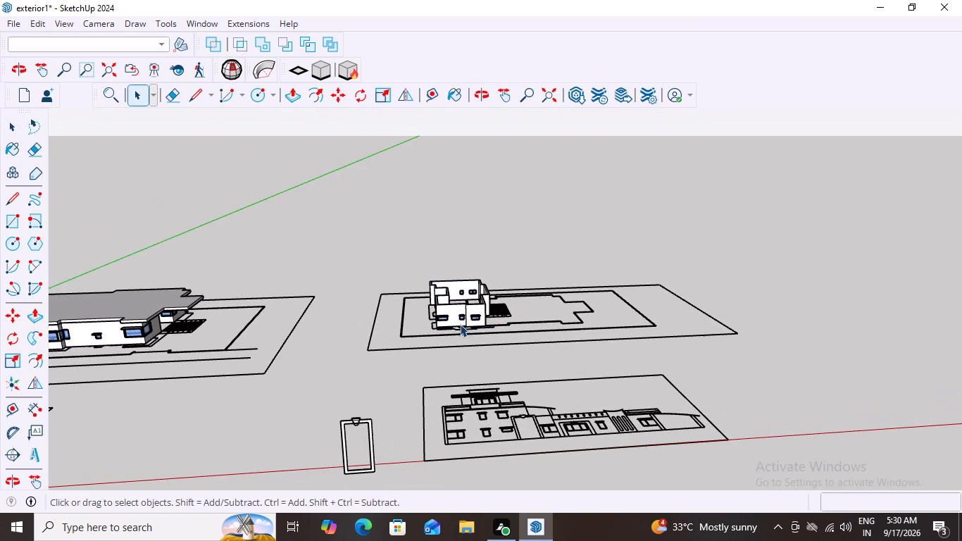
middle_drag(395, 330, 378, 446)
scroll(182, 306, up, 3)
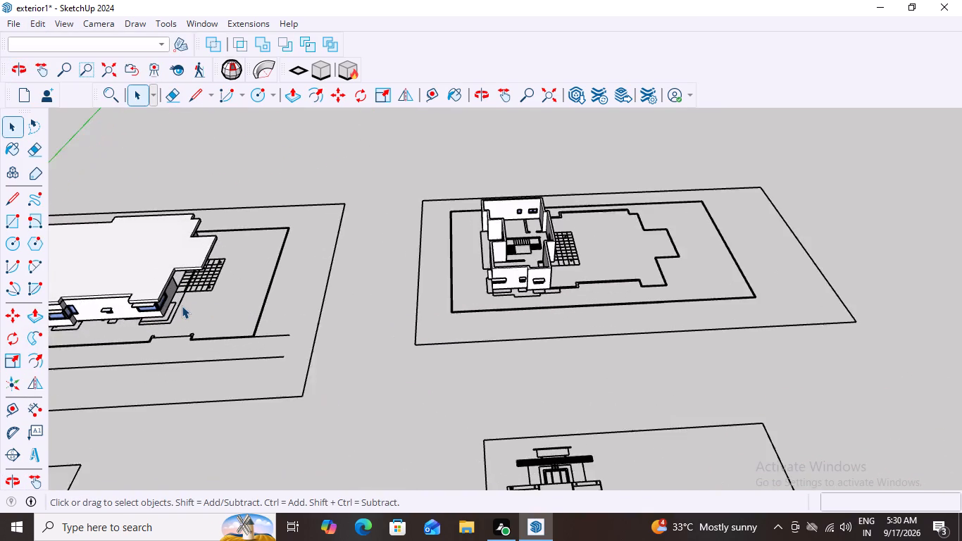
scroll(203, 311, up, 3)
scroll(483, 295, down, 4)
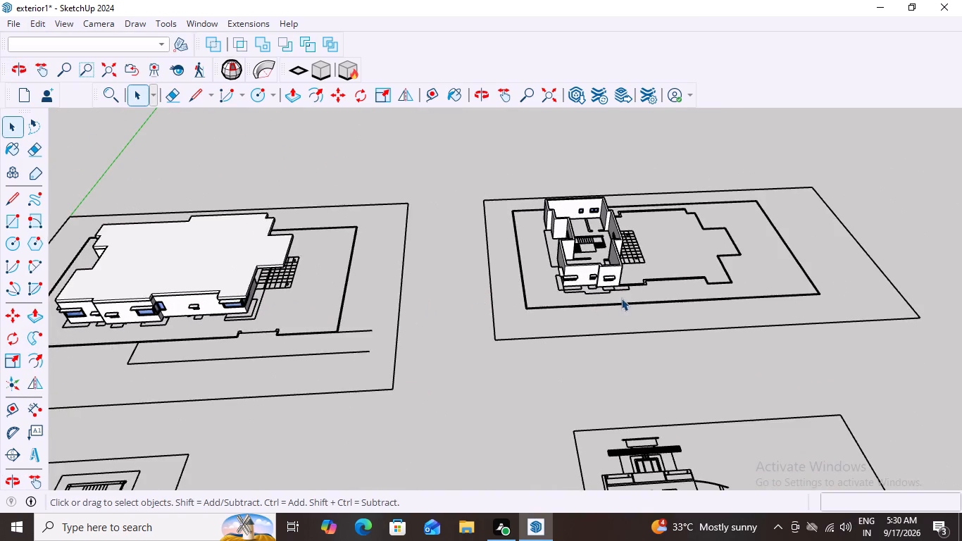
middle_drag(623, 300, 575, 367)
scroll(578, 363, down, 1)
middle_drag(693, 333, 720, 321)
scroll(625, 181, up, 3)
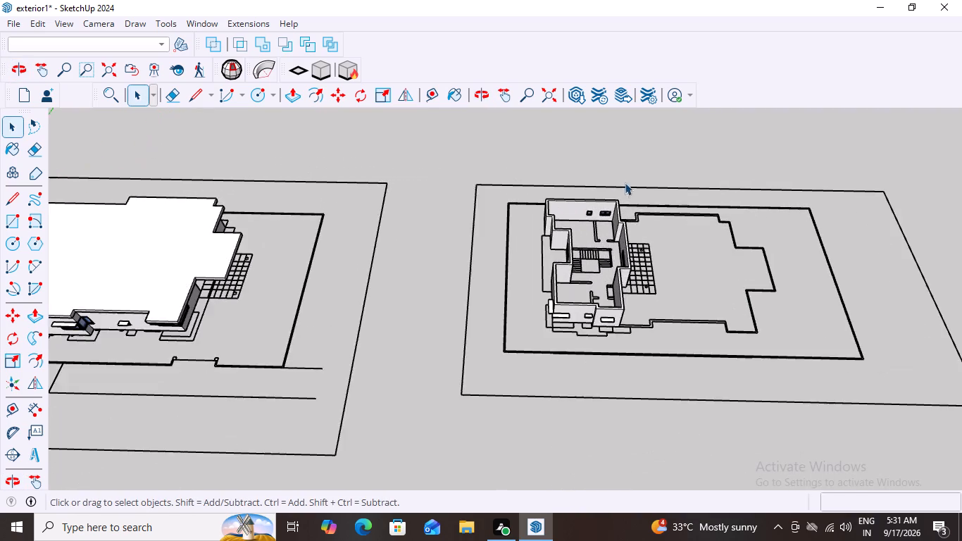
scroll(625, 182, up, 3)
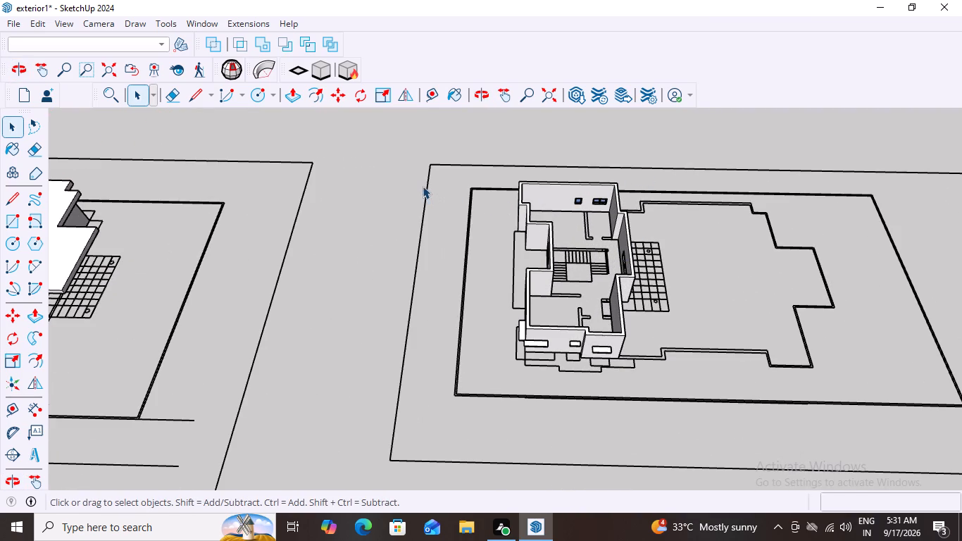
drag(458, 147, 608, 368)
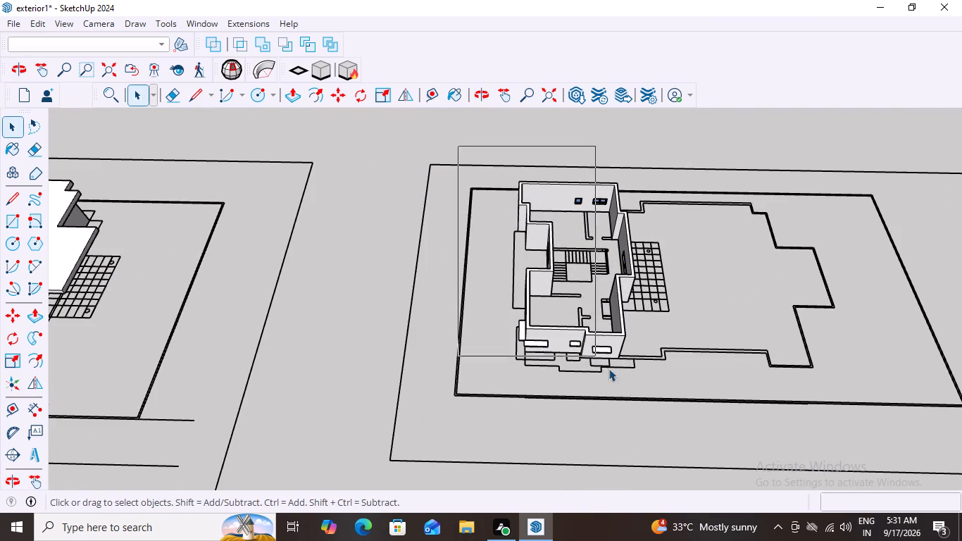
drag(608, 368, 618, 360)
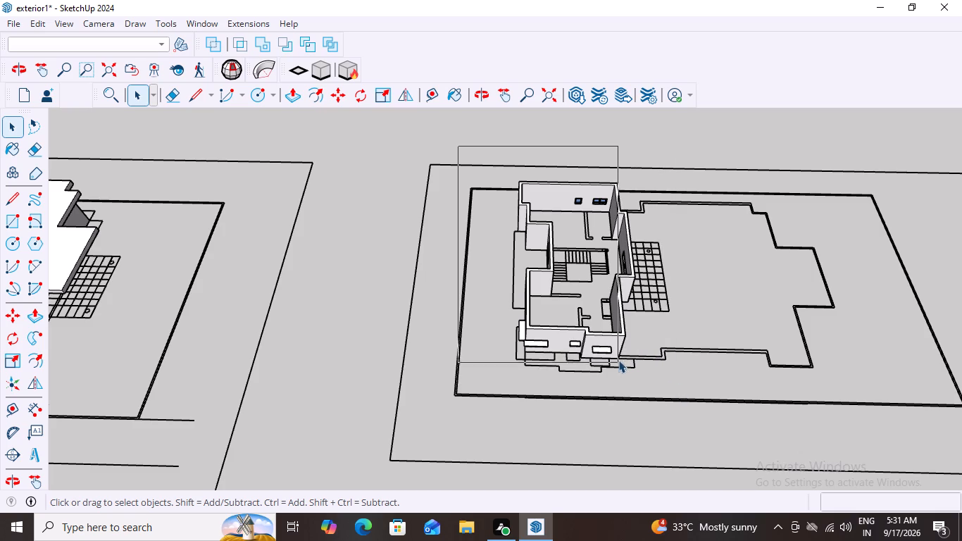
drag(618, 360, 638, 361)
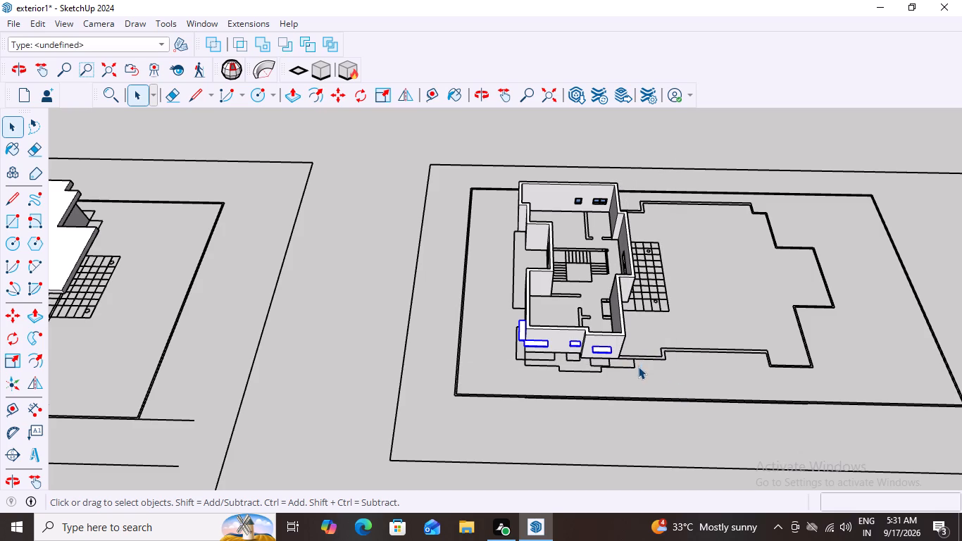
Check the unroofed house's grouping by crossing-selecting all of it and removing the shared wall group, ending with nothing selected.
scroll(570, 363, up, 2)
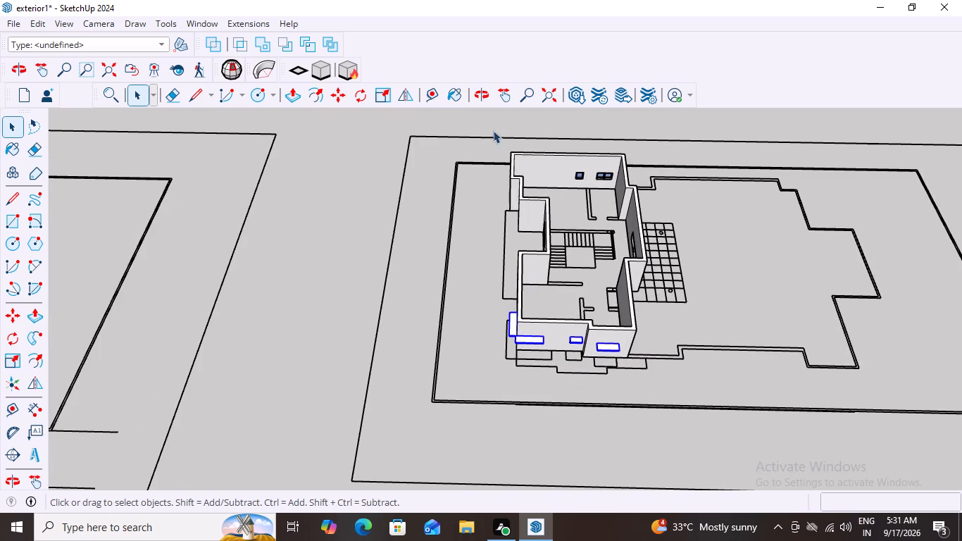
drag(492, 130, 654, 397)
drag(664, 123, 611, 254)
drag(611, 254, 497, 360)
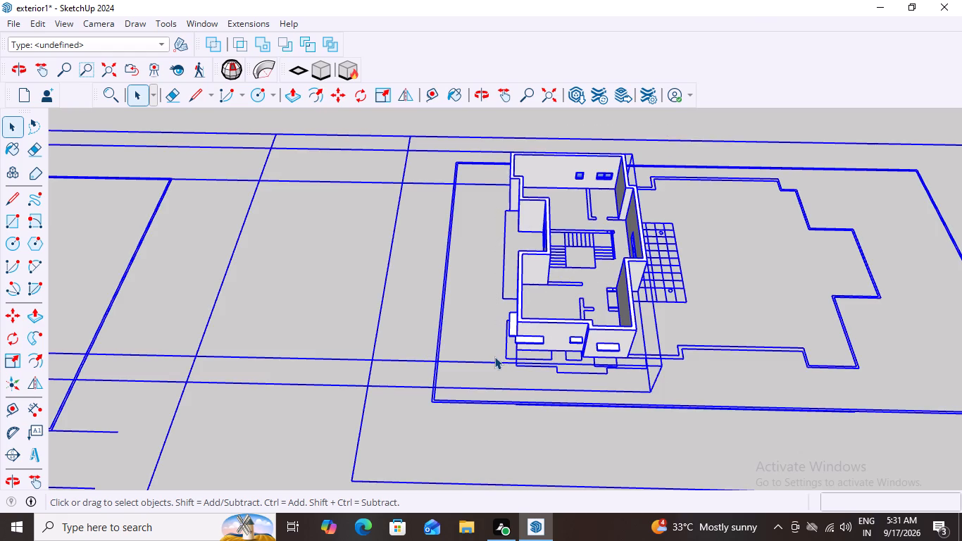
scroll(510, 344, down, 11)
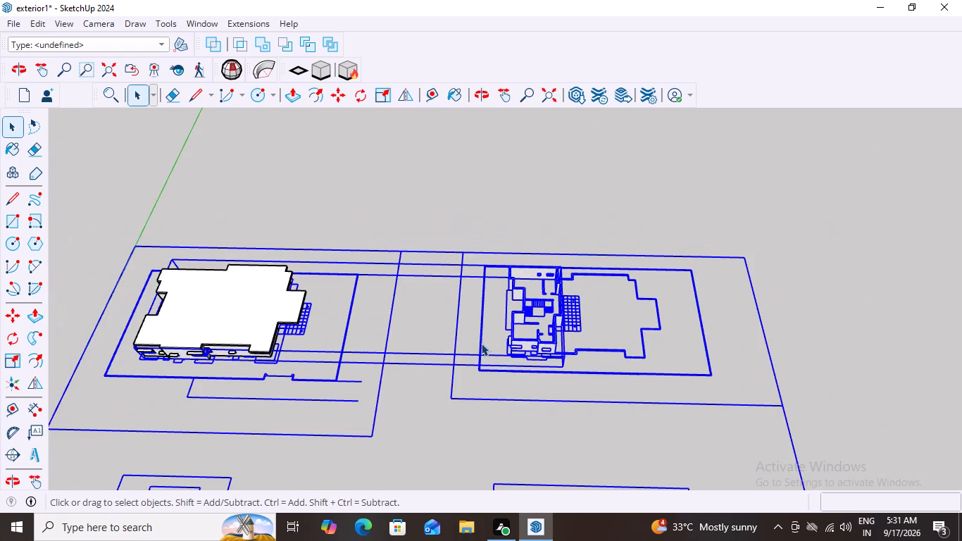
scroll(476, 343, down, 3)
scroll(366, 402, up, 4)
scroll(434, 388, up, 4)
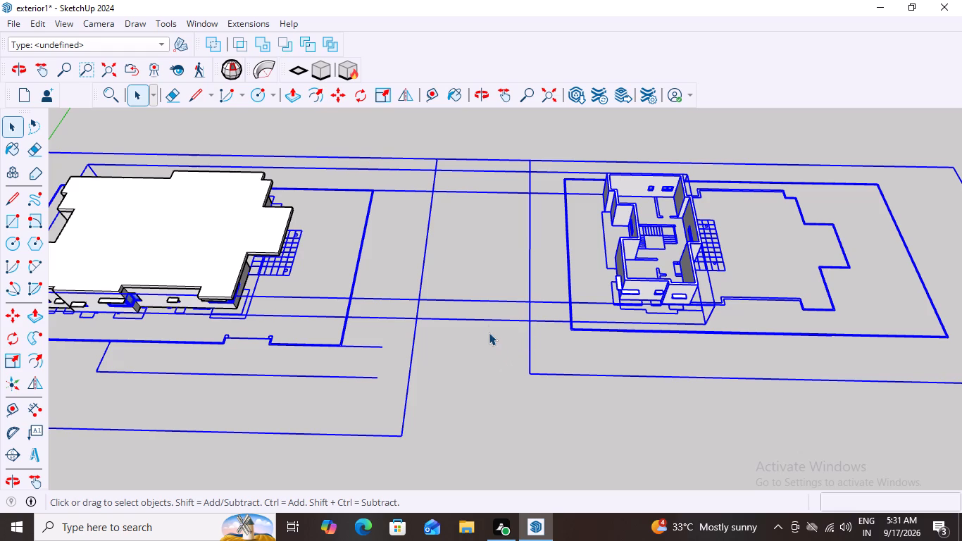
shift+click(628, 271)
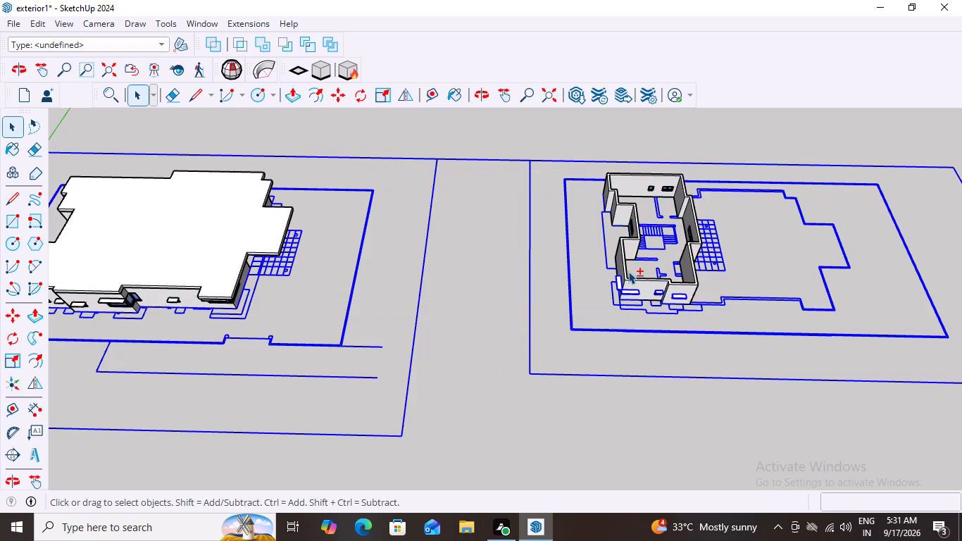
shift+scroll(639, 318, up, 7)
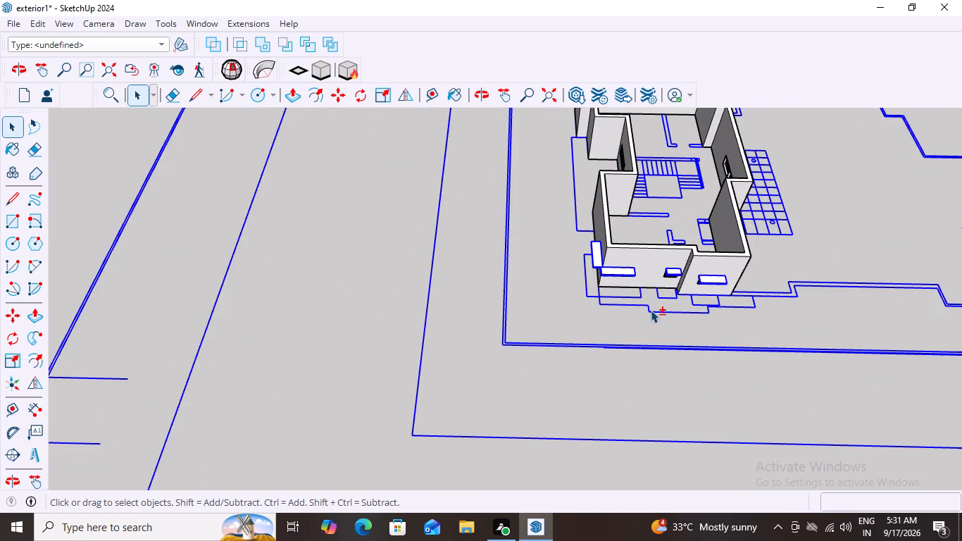
shift+scroll(651, 310, down, 7)
shift+click(444, 156)
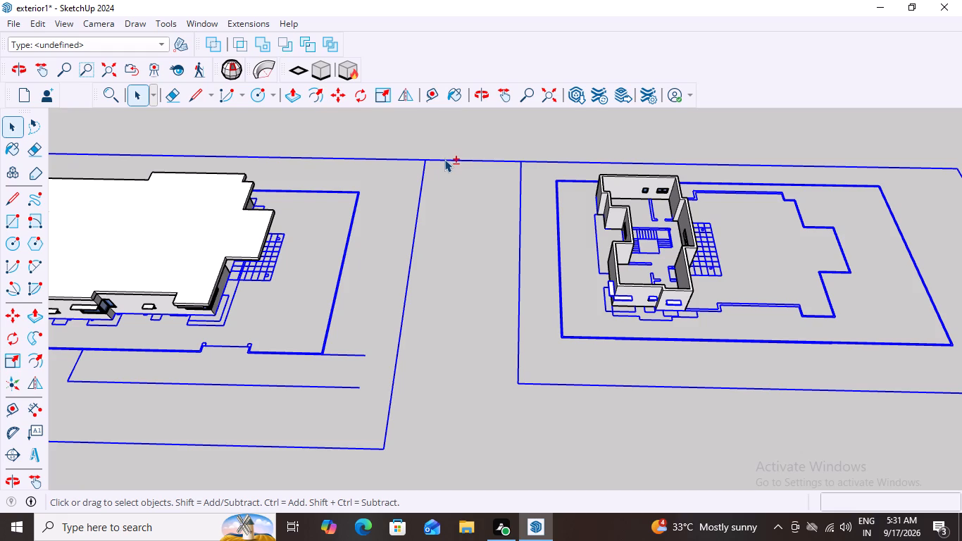
shift+click(444, 159)
shift+click(446, 159)
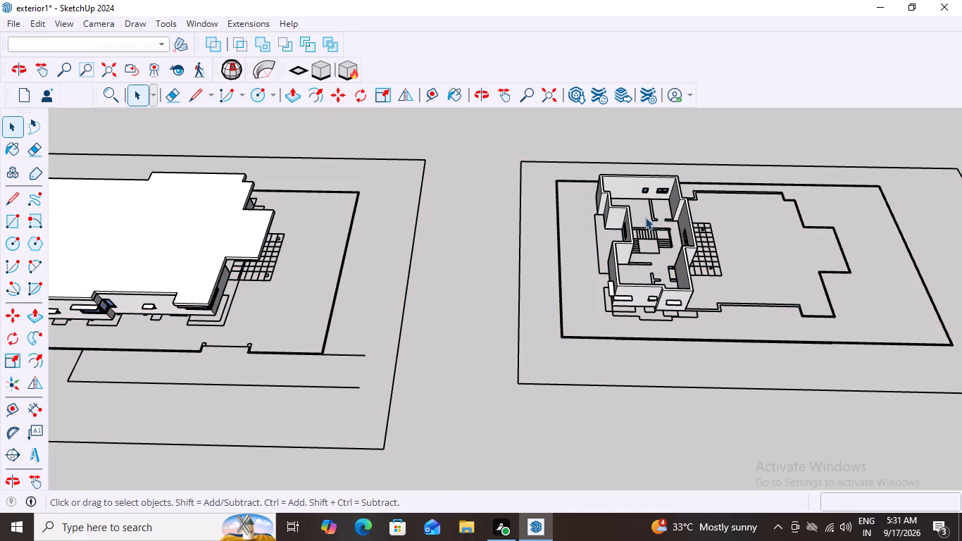
Crossing-select the unroofed house and remove the site linework, wall and window groups to isolate its sunshade slabs, ending with nothing selected.
drag(714, 141, 589, 325)
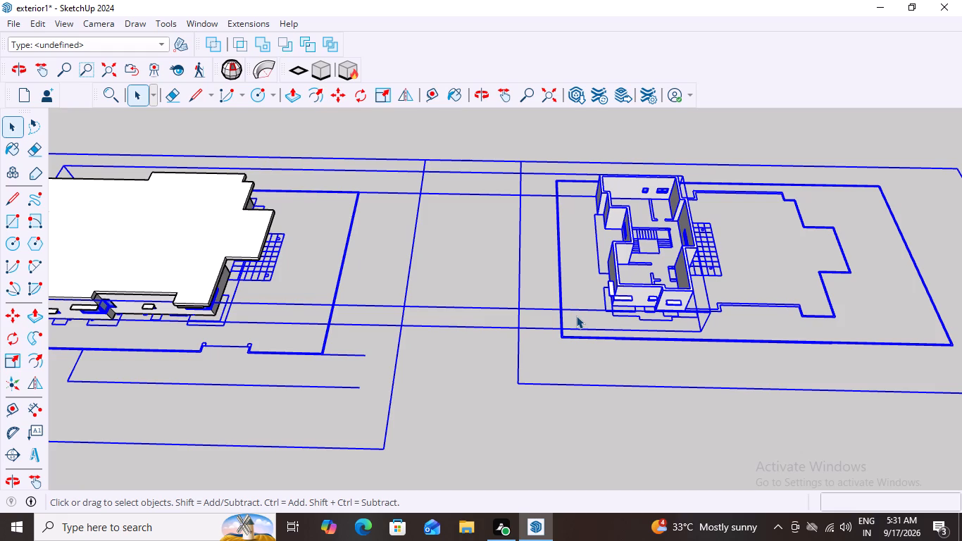
shift+scroll(743, 383, down, 7)
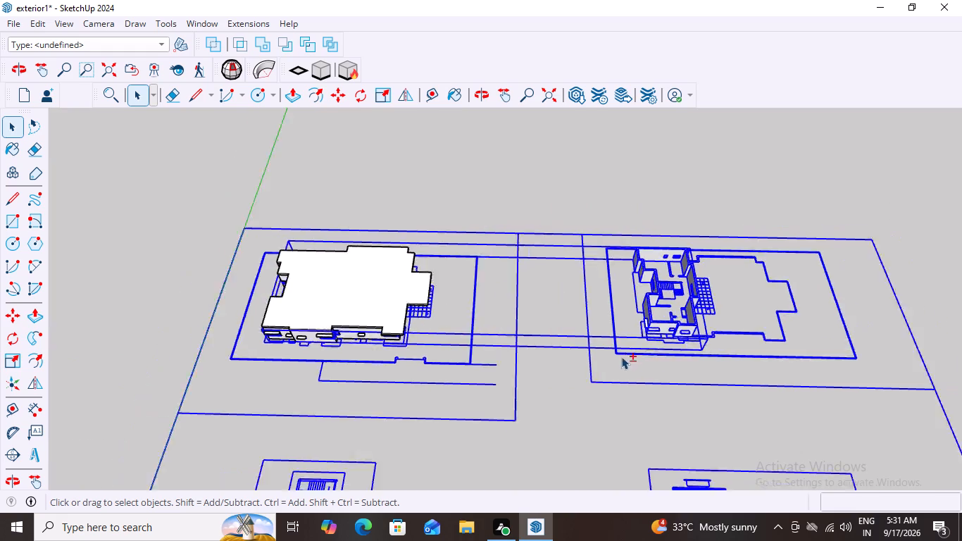
shift+scroll(621, 356, down, 7)
shift+click(485, 430)
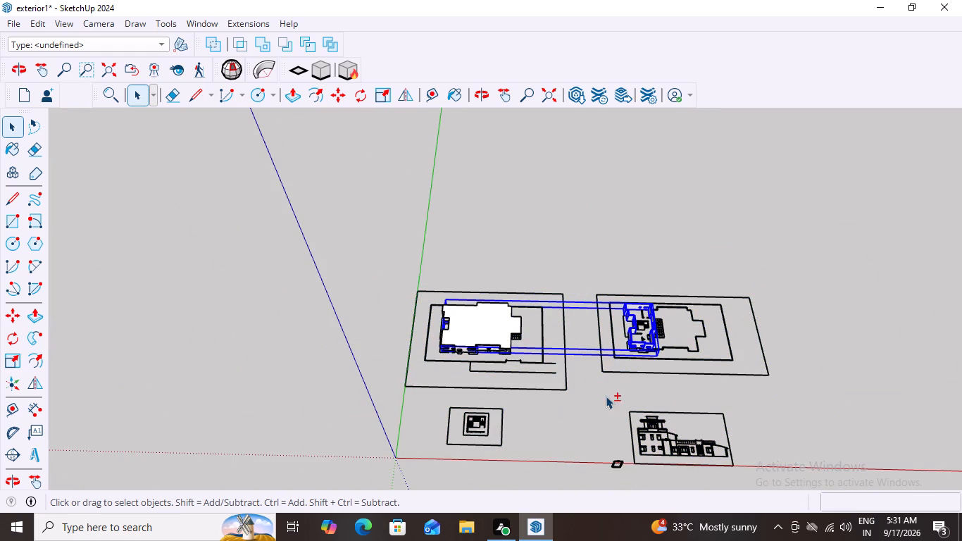
shift+scroll(708, 397, up, 2)
shift+scroll(600, 367, up, 4)
shift+scroll(522, 369, up, 3)
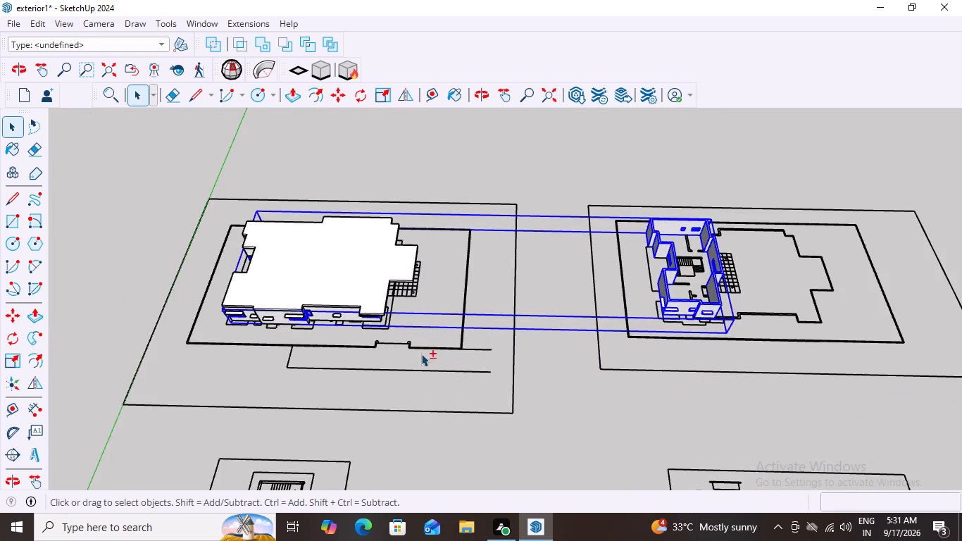
shift+scroll(410, 352, up, 3)
shift+scroll(265, 334, up, 6)
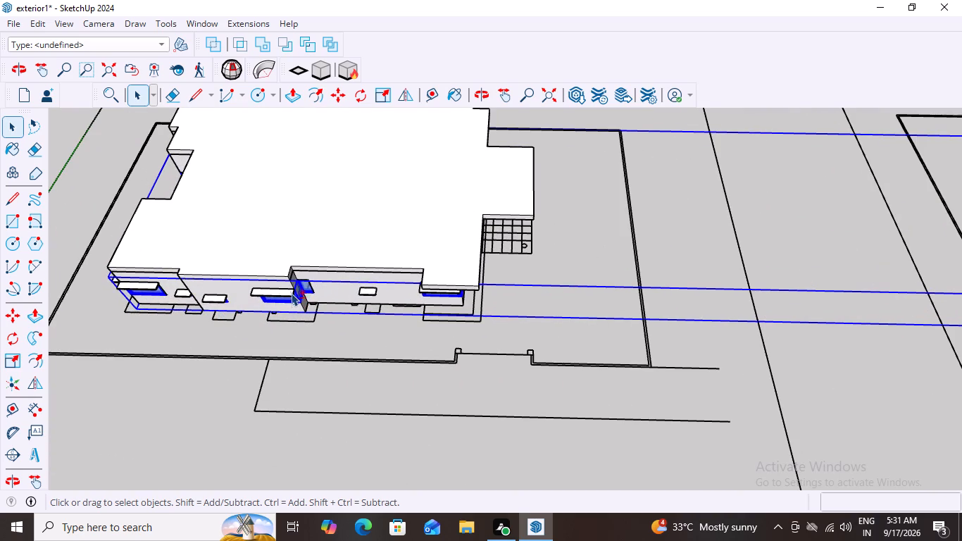
shift+click(292, 297)
shift+click(292, 299)
shift+scroll(296, 299, up, 8)
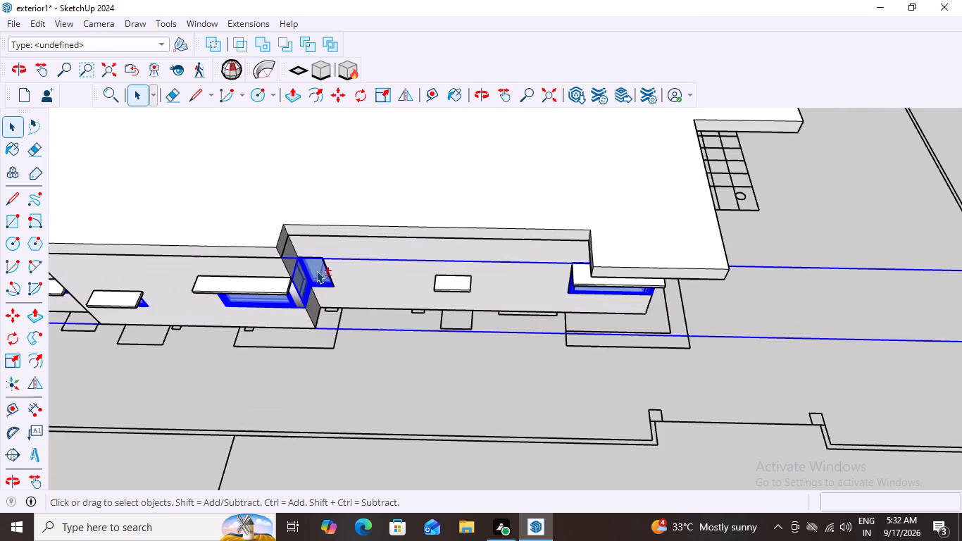
shift+click(316, 270)
shift+scroll(306, 295, down, 15)
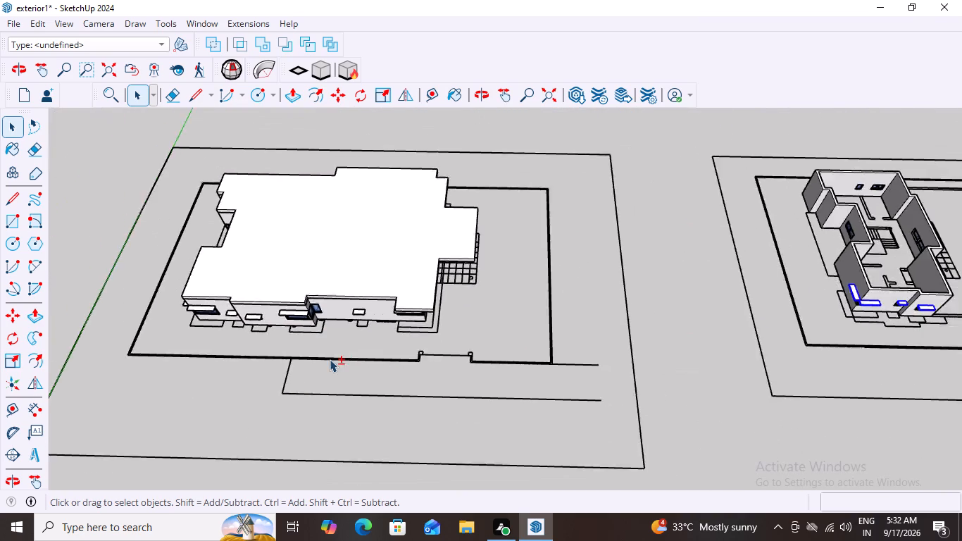
shift+scroll(330, 359, down, 2)
shift+scroll(770, 337, up, 2)
shift+scroll(711, 337, up, 3)
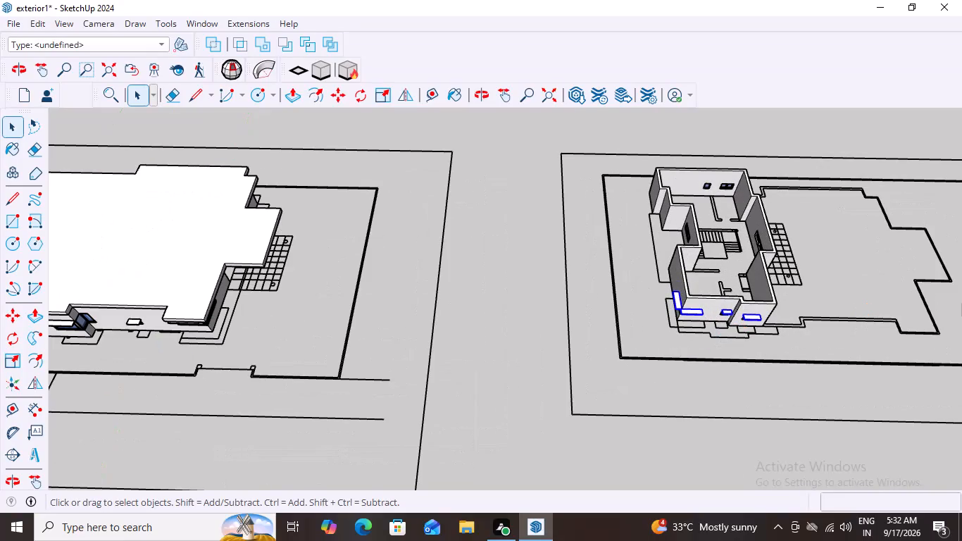
key(space)
click(625, 137)
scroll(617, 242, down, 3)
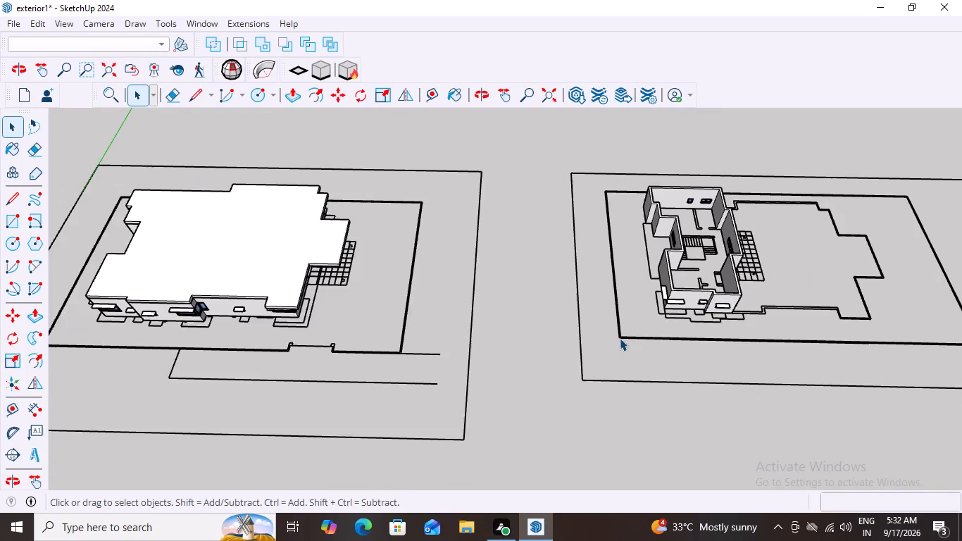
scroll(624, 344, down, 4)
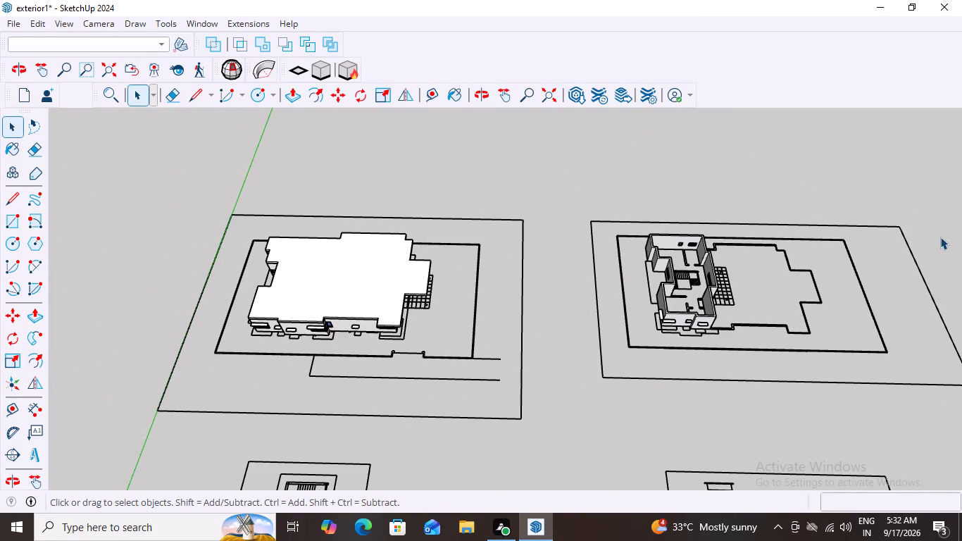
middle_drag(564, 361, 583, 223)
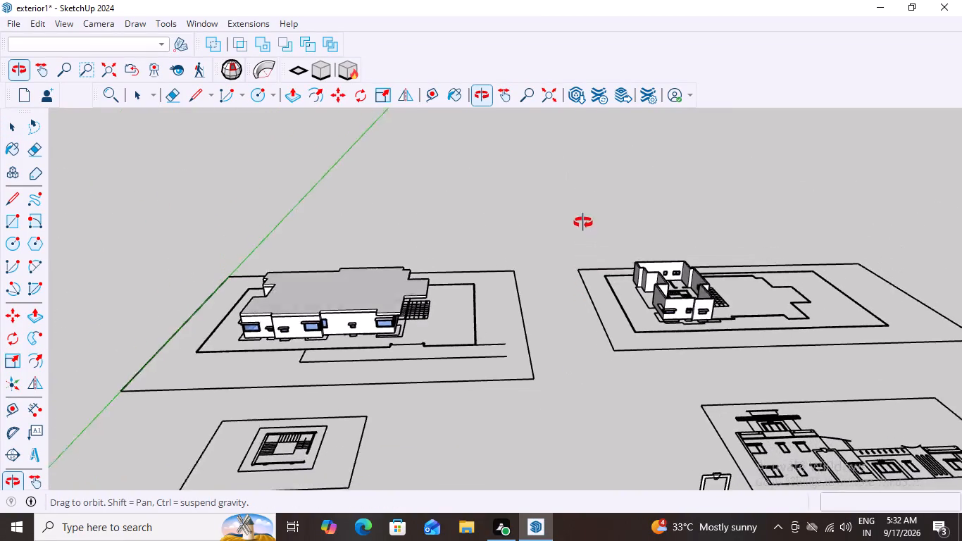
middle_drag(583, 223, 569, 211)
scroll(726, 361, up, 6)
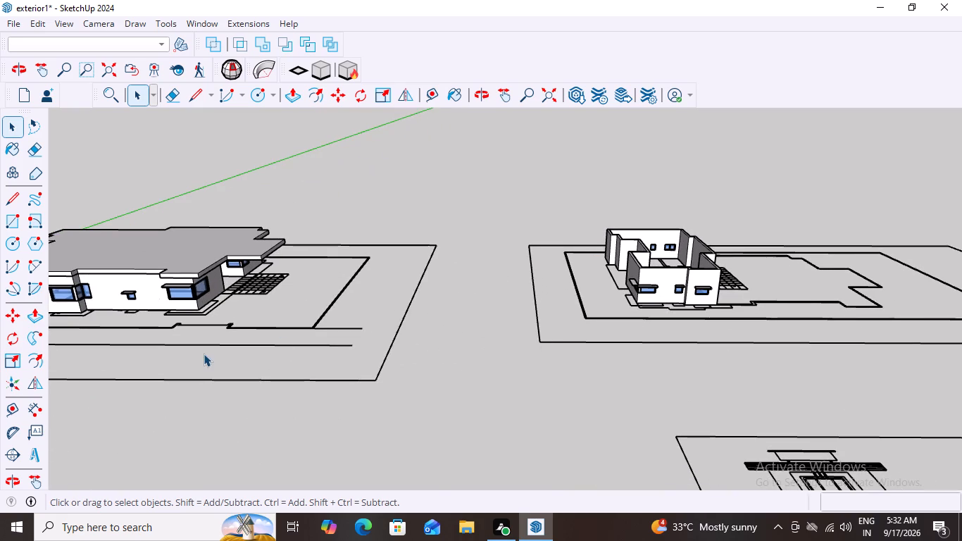
Open the roofed house's roof slab group to check its geometry, and leave the group again.
scroll(204, 354, down, 9)
middle_drag(179, 409, 216, 416)
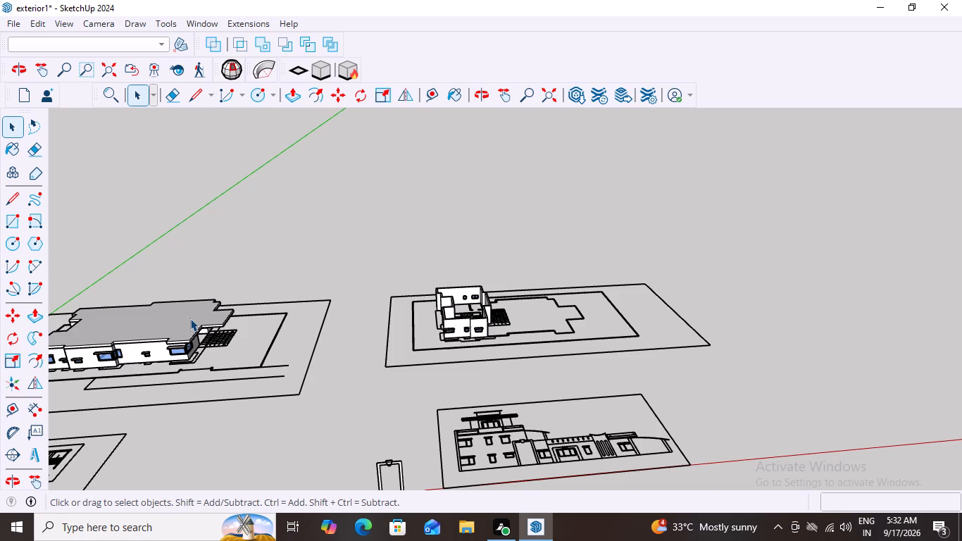
click(190, 318)
click(190, 318)
triple_click(190, 318)
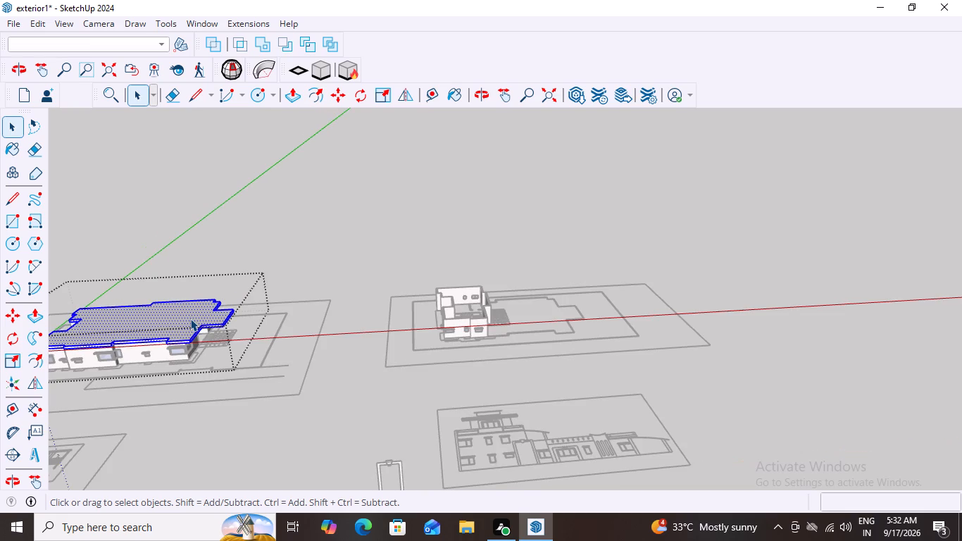
click(291, 242)
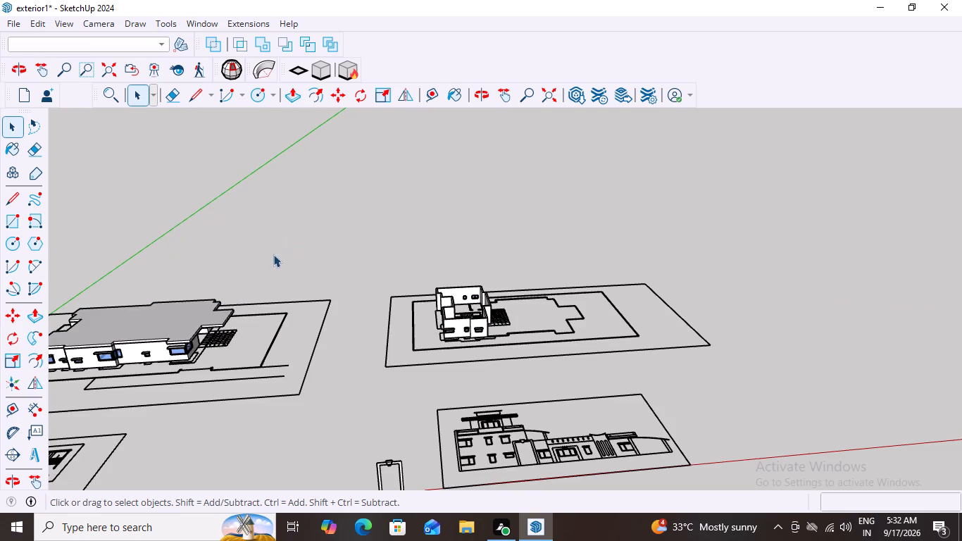
Crossing-select across the roofed house to check which objects are picked with it, ending with nothing selected.
drag(273, 243, 65, 430)
scroll(119, 397, down, 4)
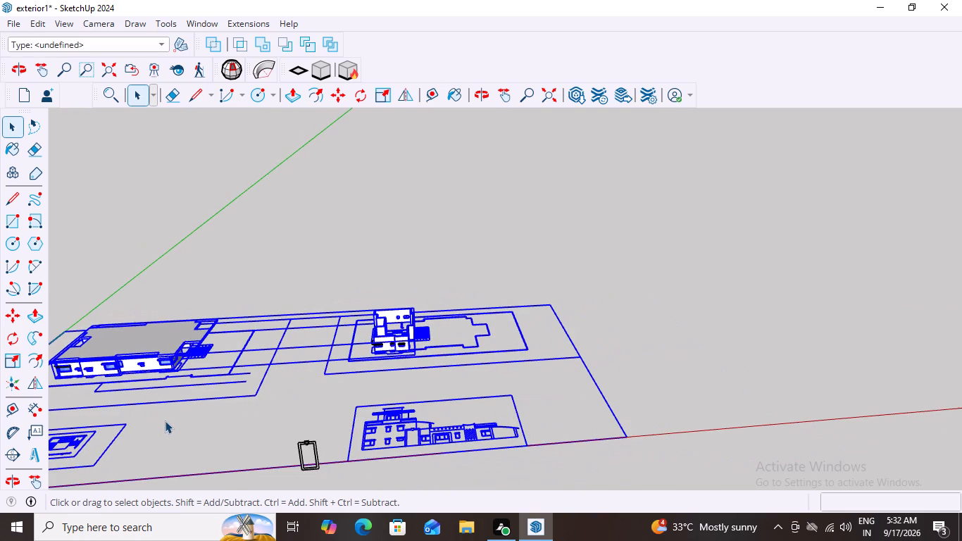
click(248, 244)
Check the roofed house's grouping by selecting its wall group, and crossing-select the whole house.
middle_drag(122, 399, 663, 327)
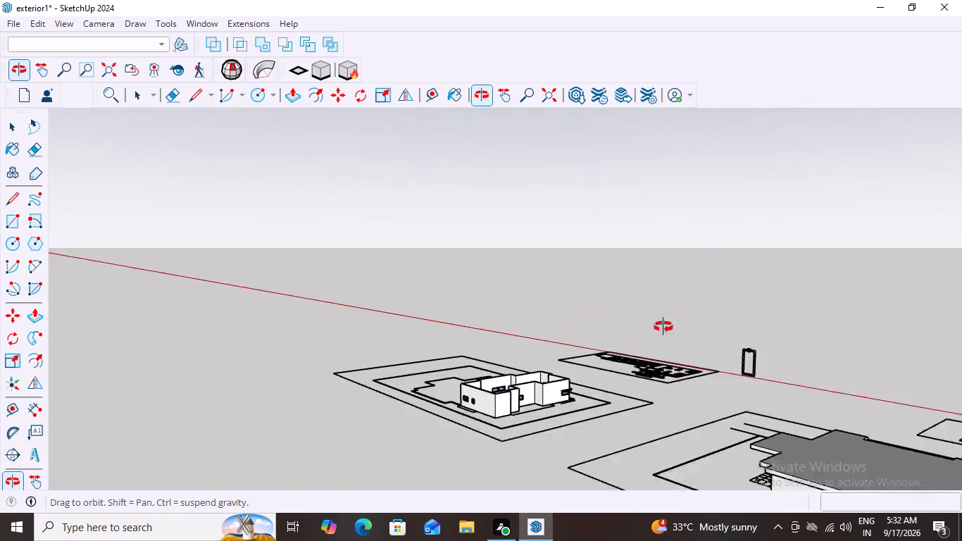
middle_drag(663, 327, 214, 314)
scroll(212, 303, down, 3)
scroll(32, 401, down, 4)
scroll(100, 378, up, 6)
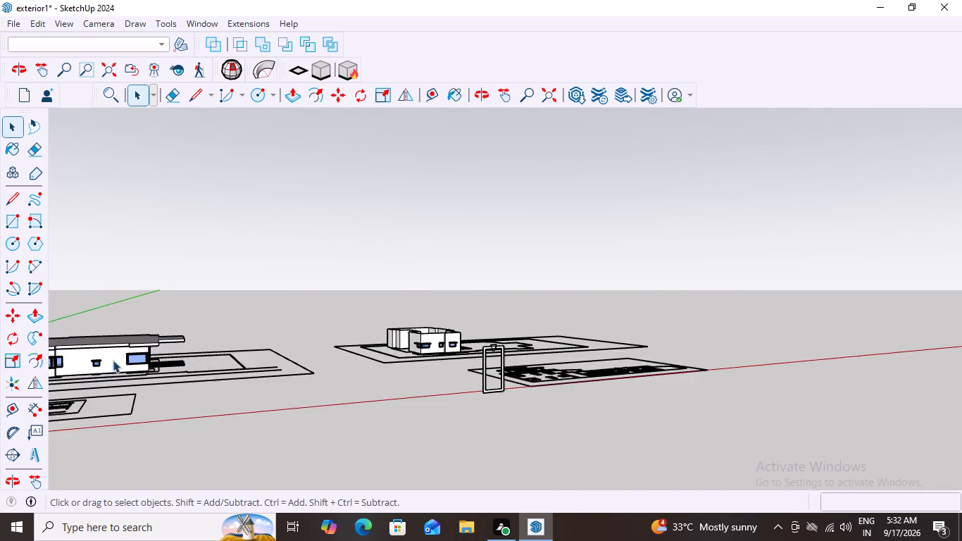
scroll(113, 360, up, 3)
middle_drag(120, 365, 228, 348)
scroll(232, 339, down, 7)
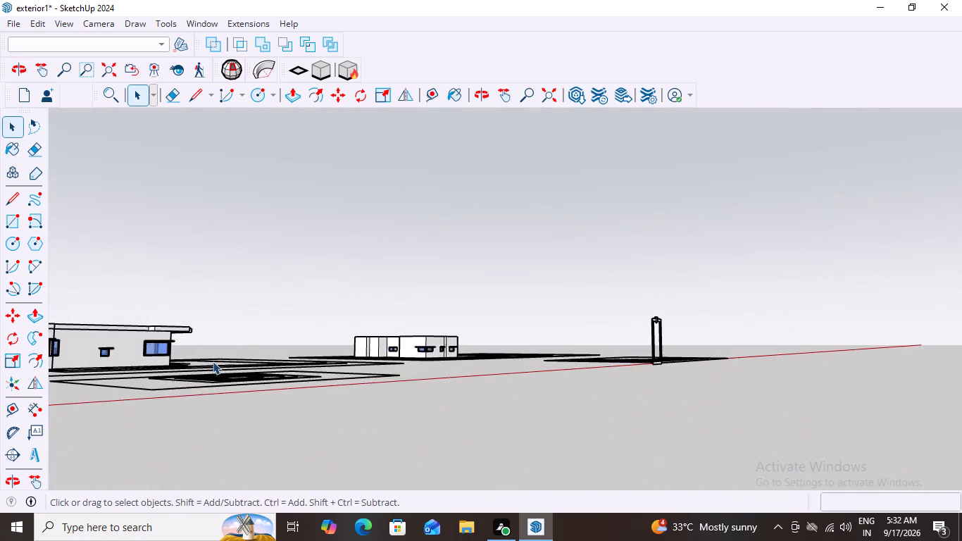
scroll(213, 361, down, 7)
middle_drag(118, 392, 66, 520)
scroll(359, 307, up, 5)
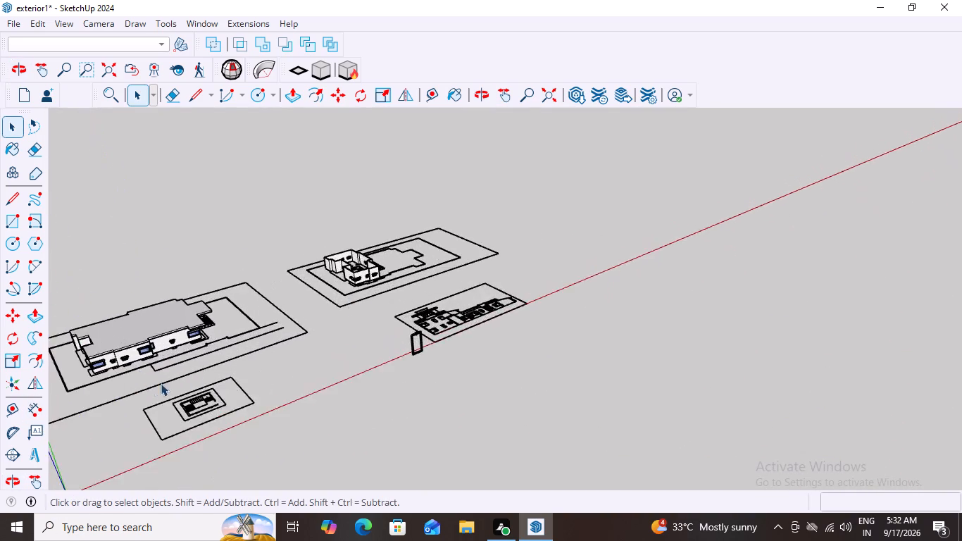
scroll(161, 383, up, 8)
click(162, 306)
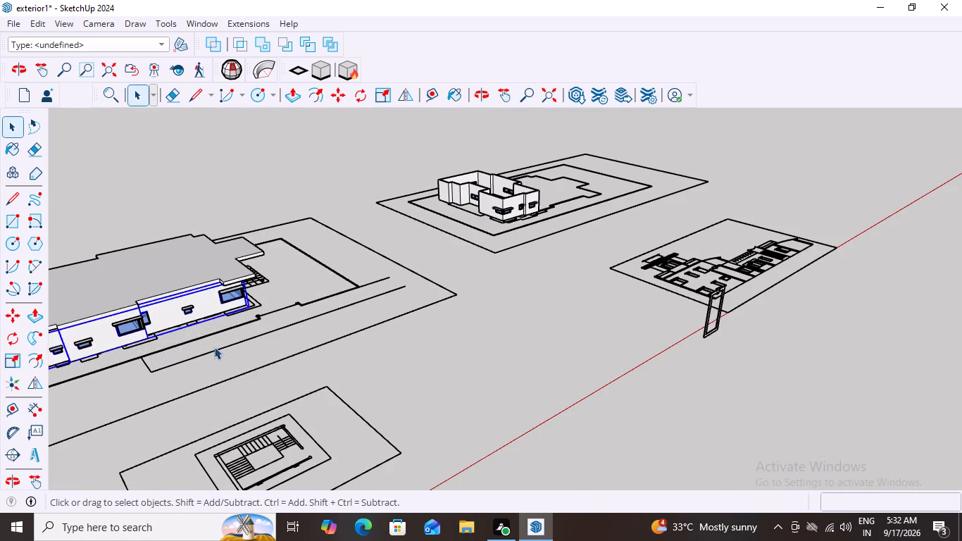
middle_drag(214, 347, 64, 334)
scroll(275, 262, up, 3)
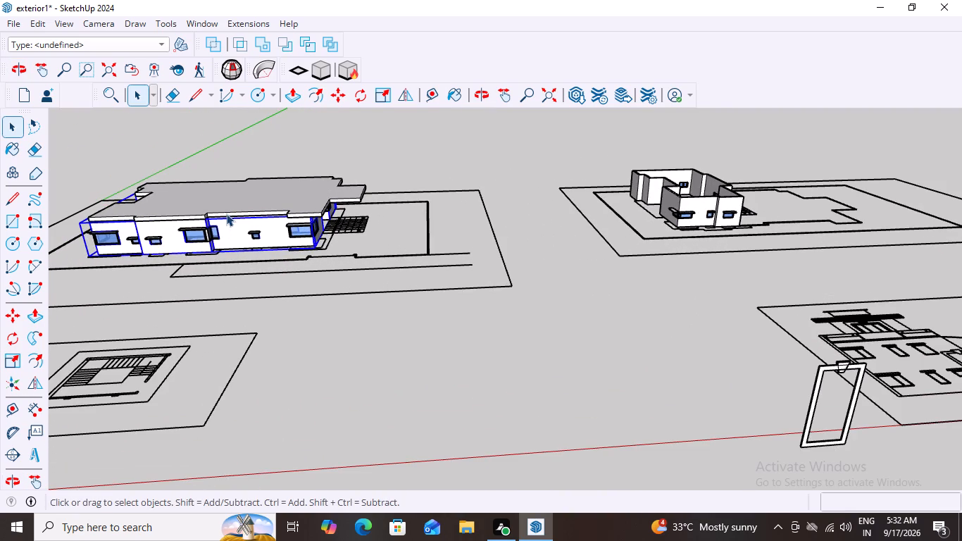
drag(410, 144, 200, 258)
drag(200, 258, 80, 251)
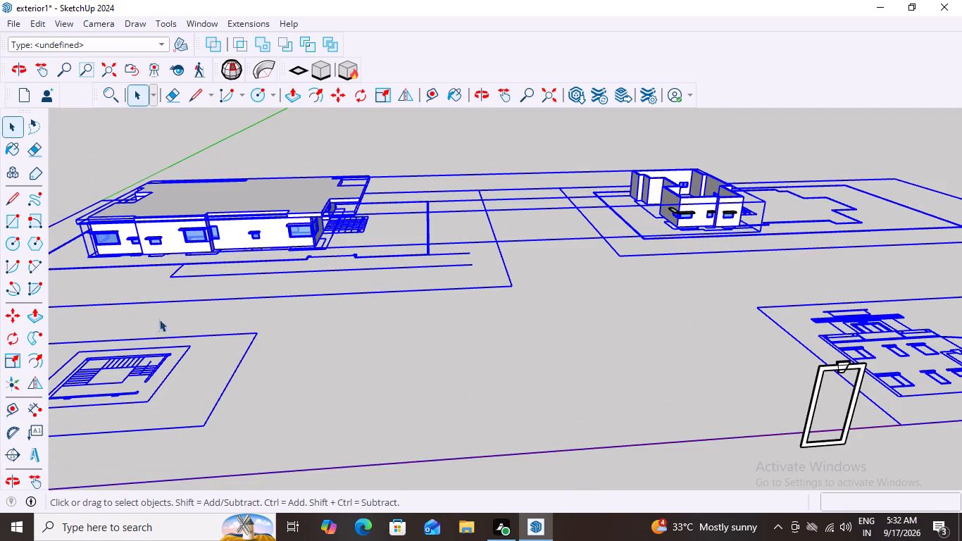
click(433, 378)
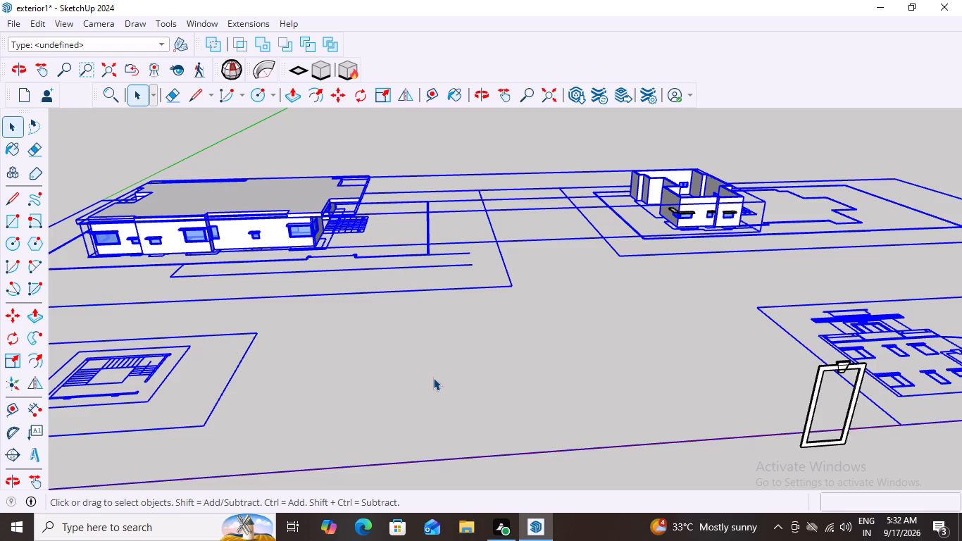
Check that the roofed house's roof slab and wall group can be picked separately and together, ending with nothing selected.
click(280, 210)
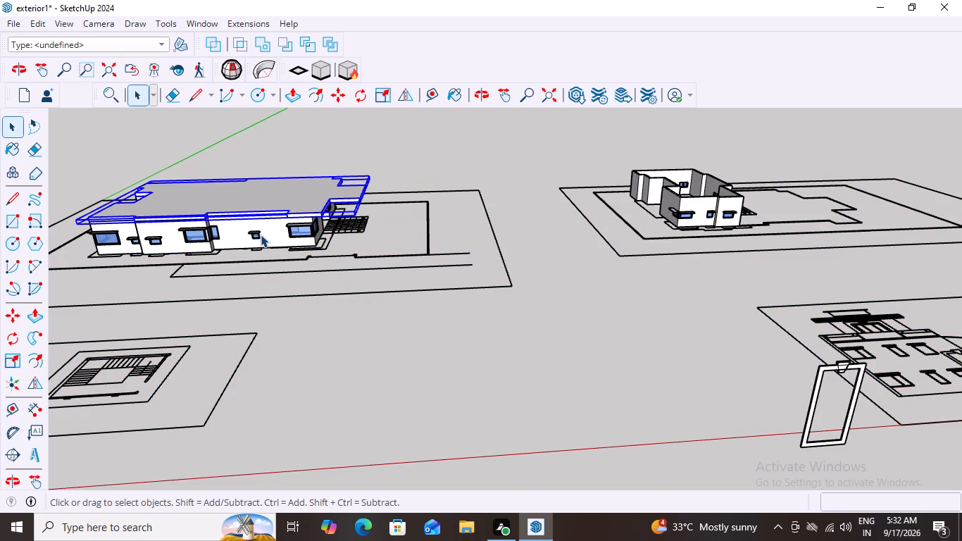
click(261, 235)
click(276, 194)
shift+click(237, 235)
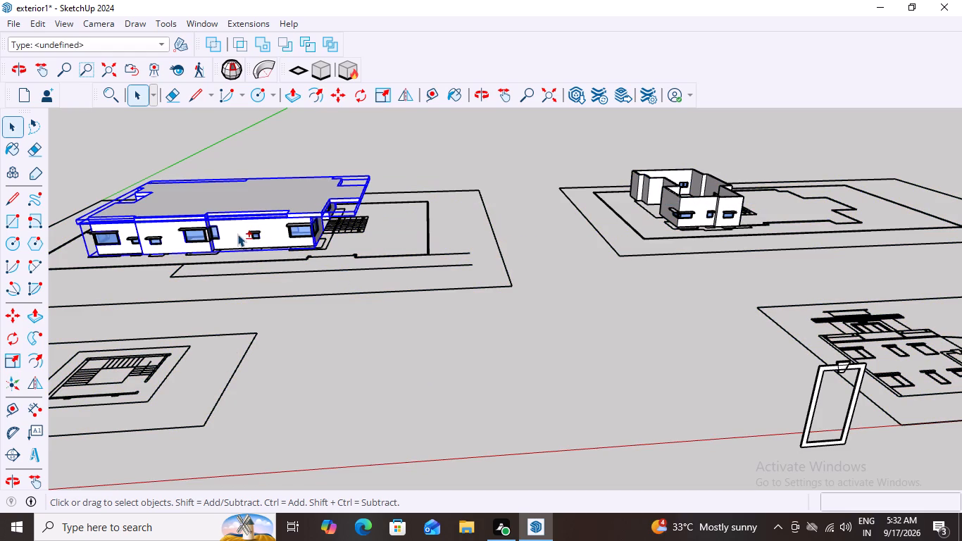
shift+scroll(207, 253, up, 6)
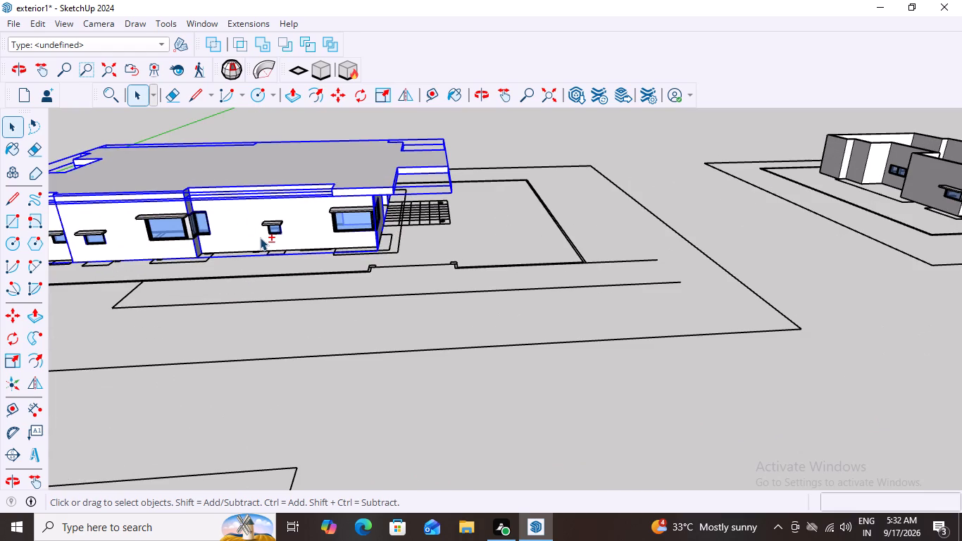
shift+scroll(265, 252, down, 4)
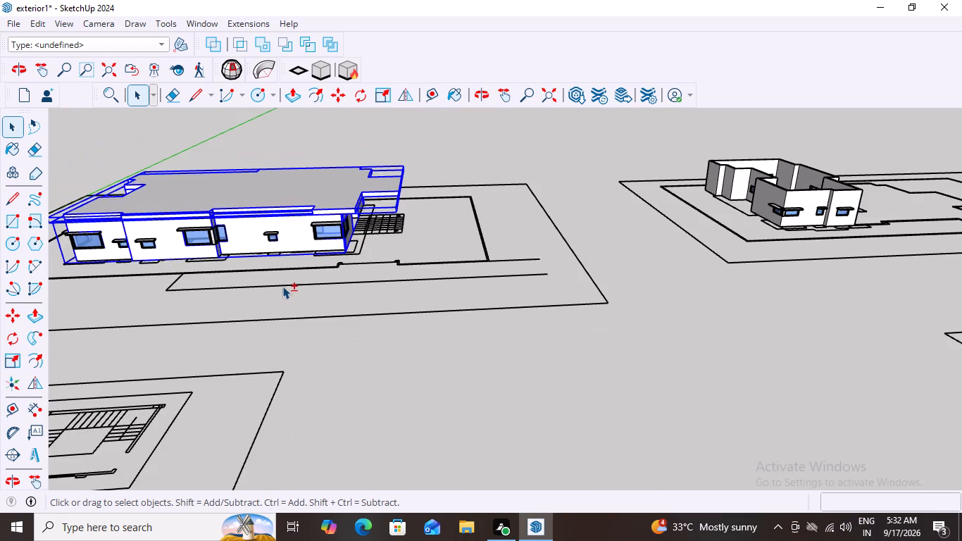
shift+scroll(282, 286, down, 3)
click(425, 156)
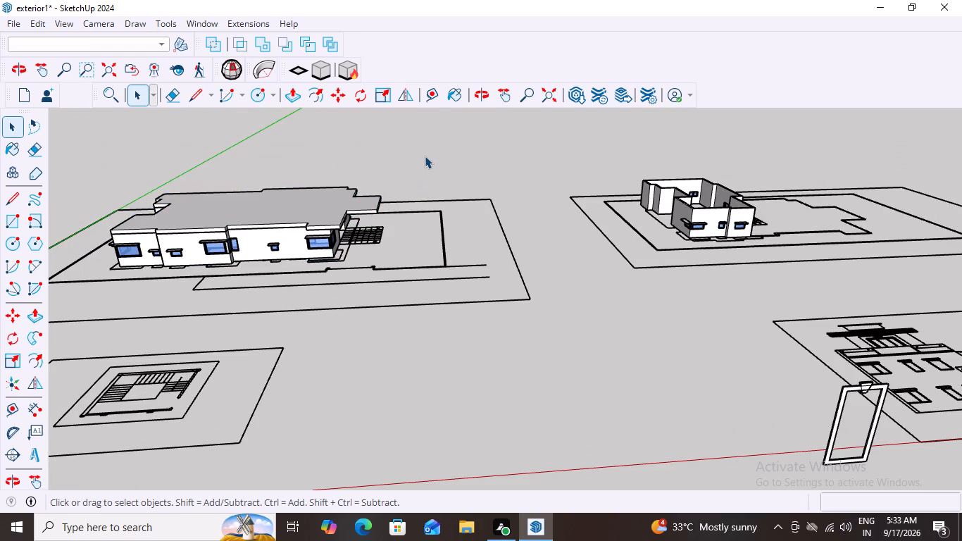
key(Escape)
key(Escape)
key(Escape)
key(Escape)
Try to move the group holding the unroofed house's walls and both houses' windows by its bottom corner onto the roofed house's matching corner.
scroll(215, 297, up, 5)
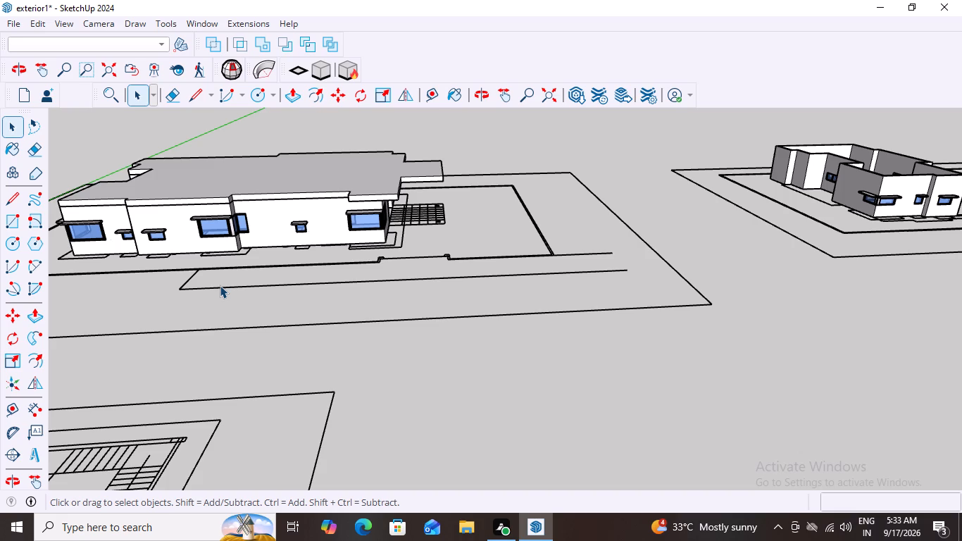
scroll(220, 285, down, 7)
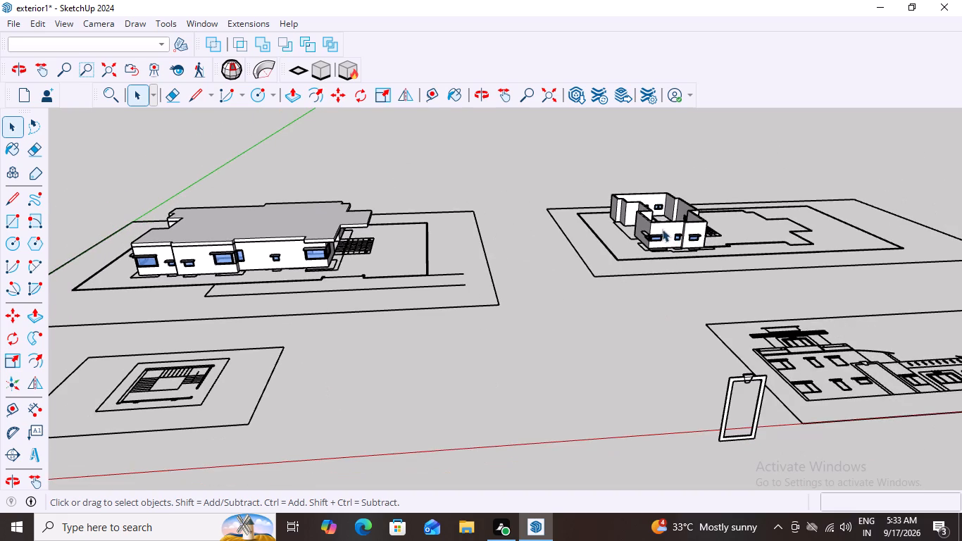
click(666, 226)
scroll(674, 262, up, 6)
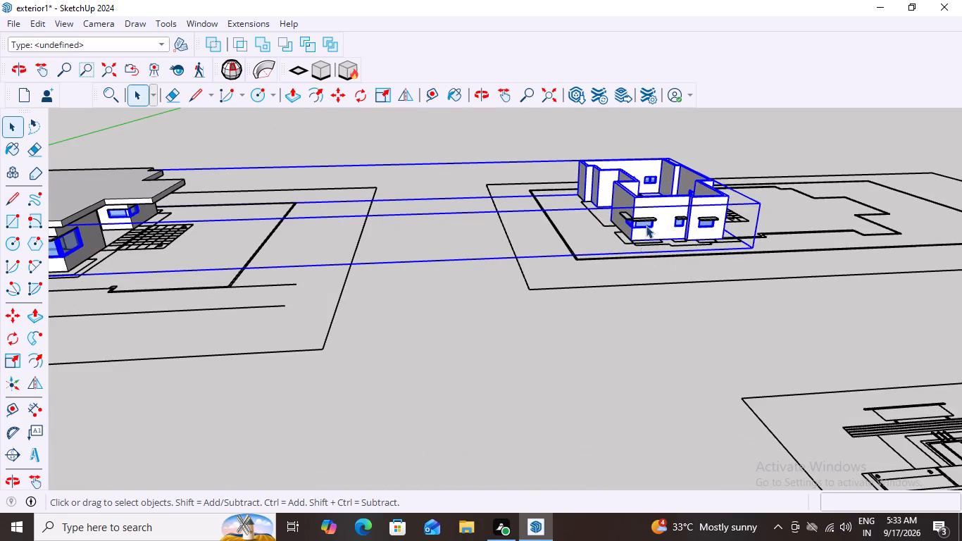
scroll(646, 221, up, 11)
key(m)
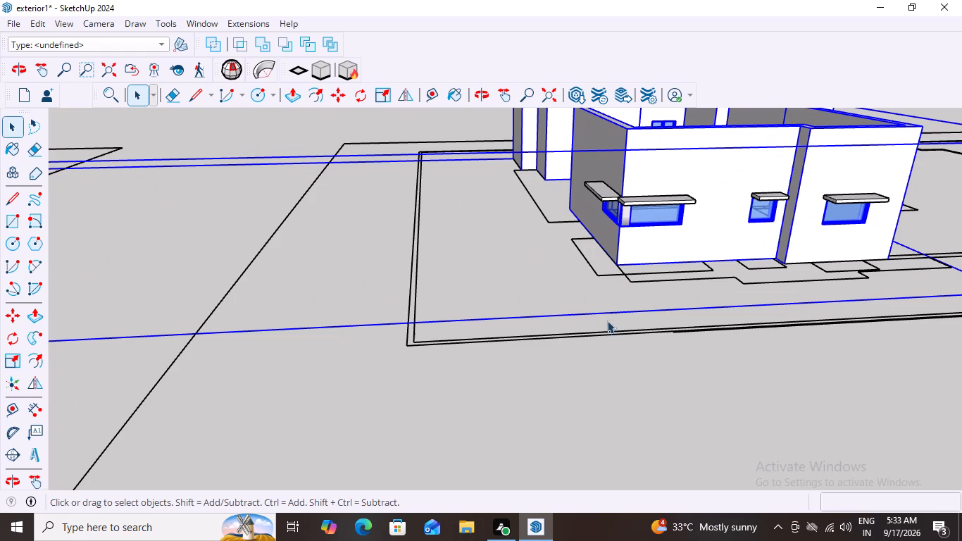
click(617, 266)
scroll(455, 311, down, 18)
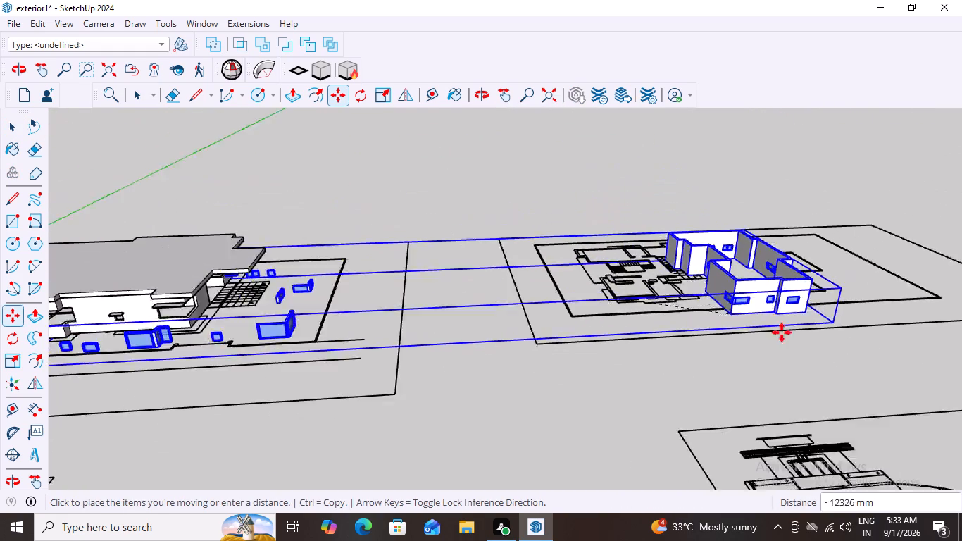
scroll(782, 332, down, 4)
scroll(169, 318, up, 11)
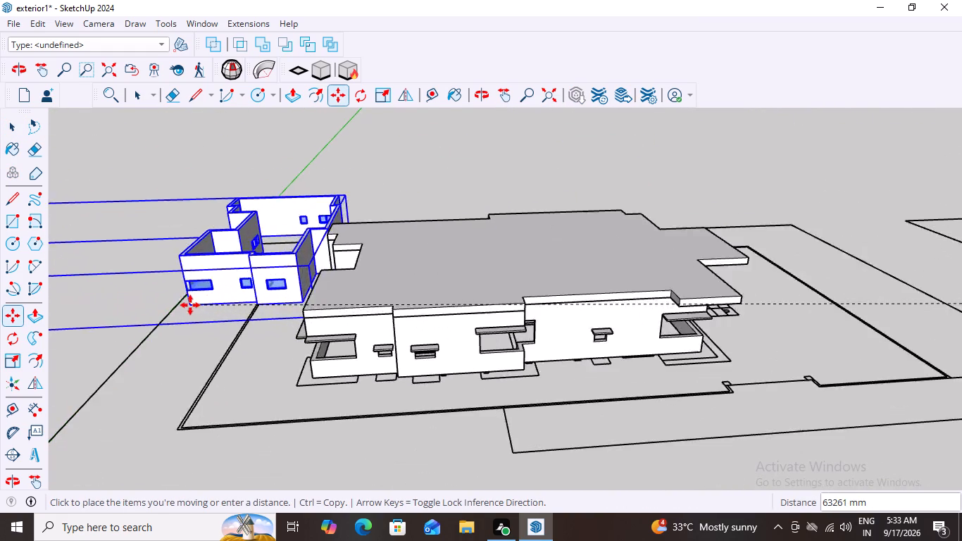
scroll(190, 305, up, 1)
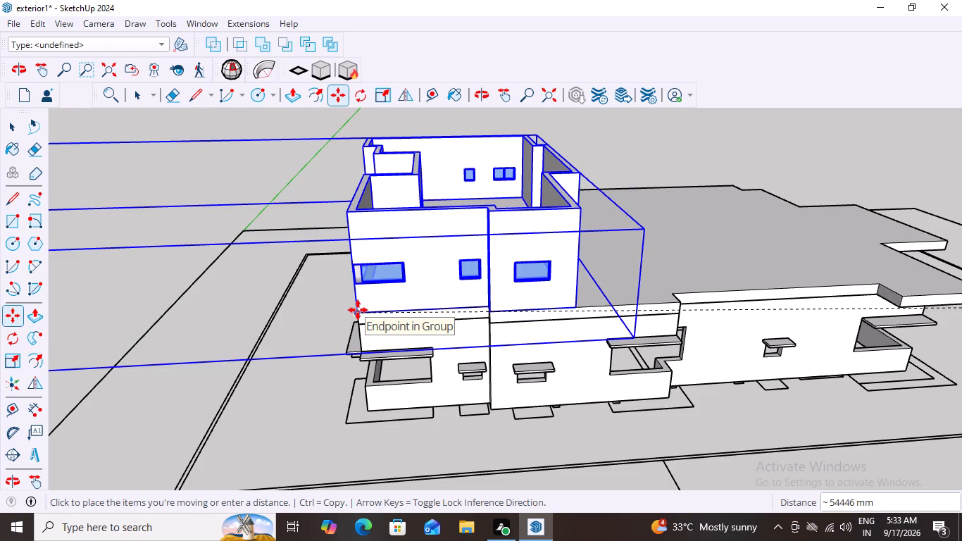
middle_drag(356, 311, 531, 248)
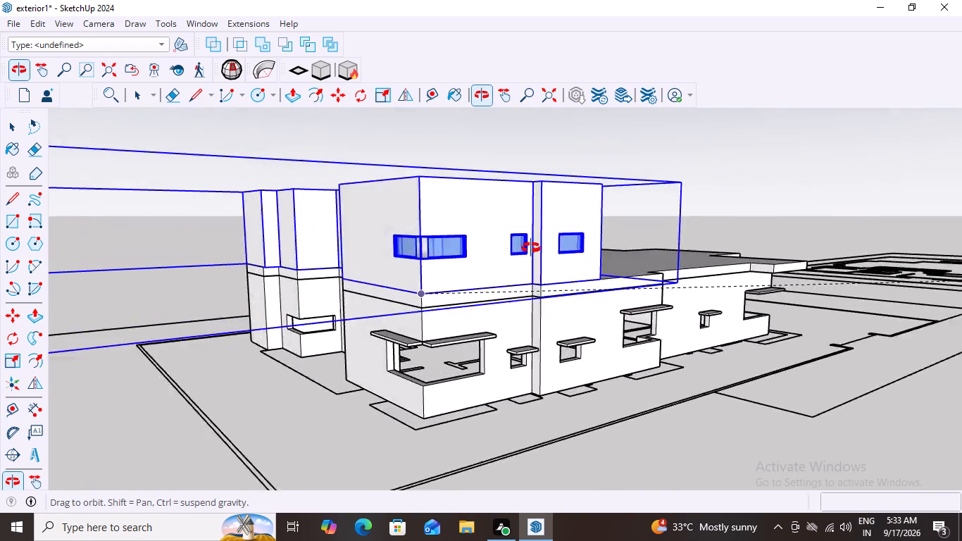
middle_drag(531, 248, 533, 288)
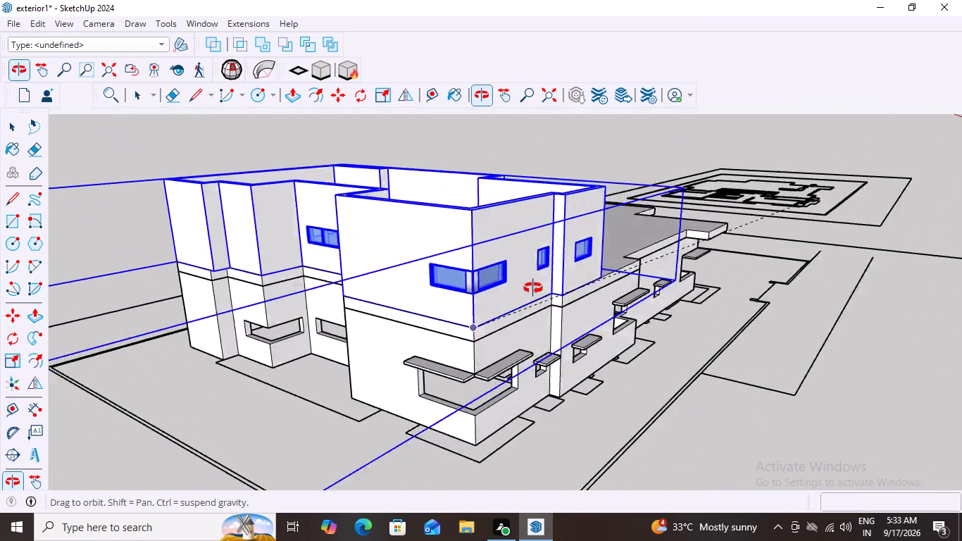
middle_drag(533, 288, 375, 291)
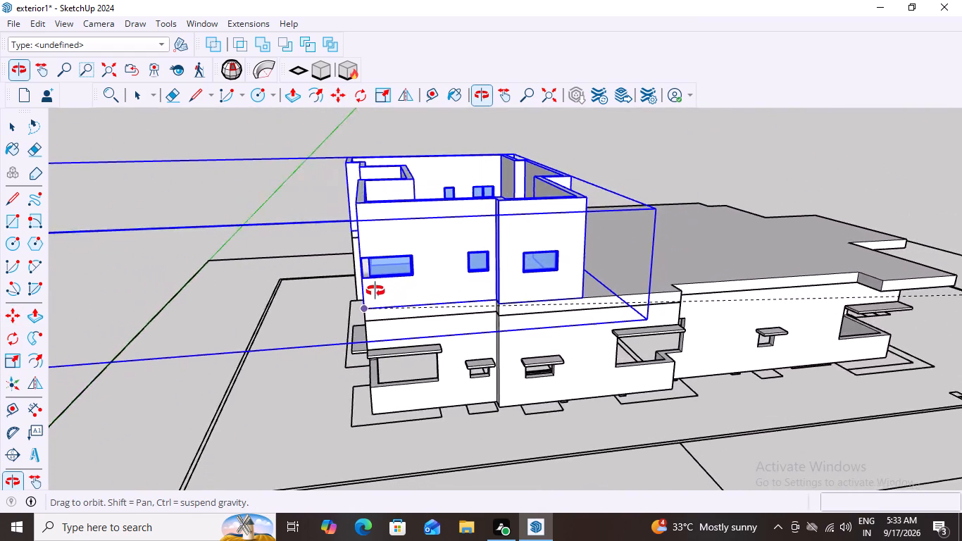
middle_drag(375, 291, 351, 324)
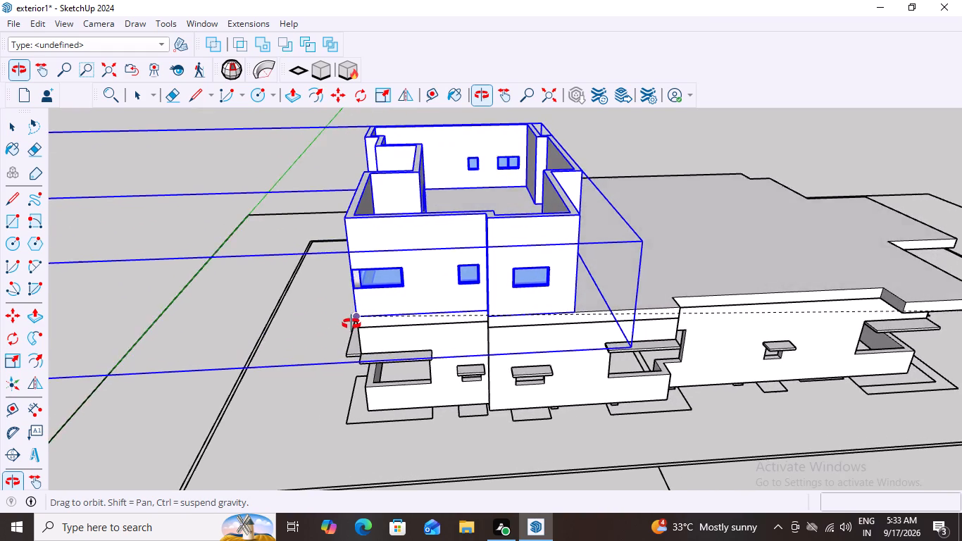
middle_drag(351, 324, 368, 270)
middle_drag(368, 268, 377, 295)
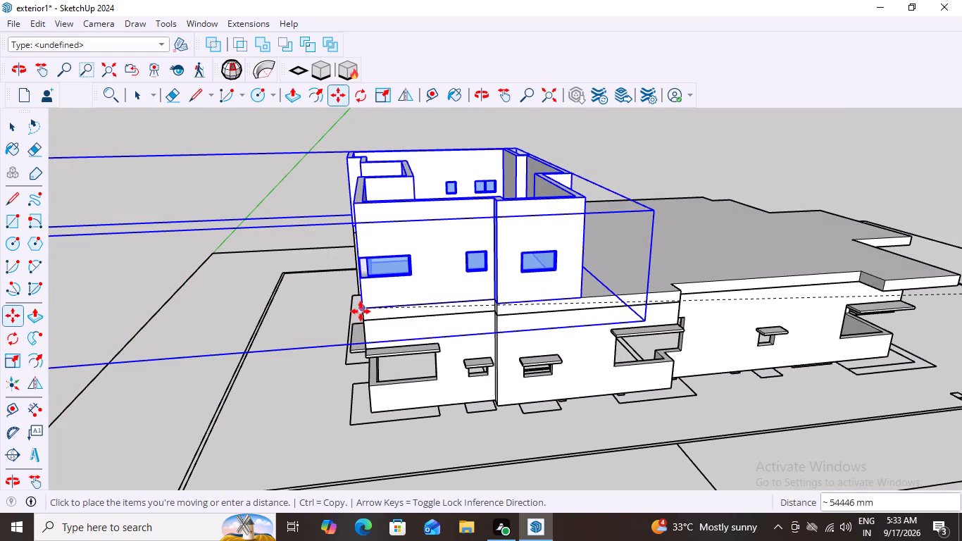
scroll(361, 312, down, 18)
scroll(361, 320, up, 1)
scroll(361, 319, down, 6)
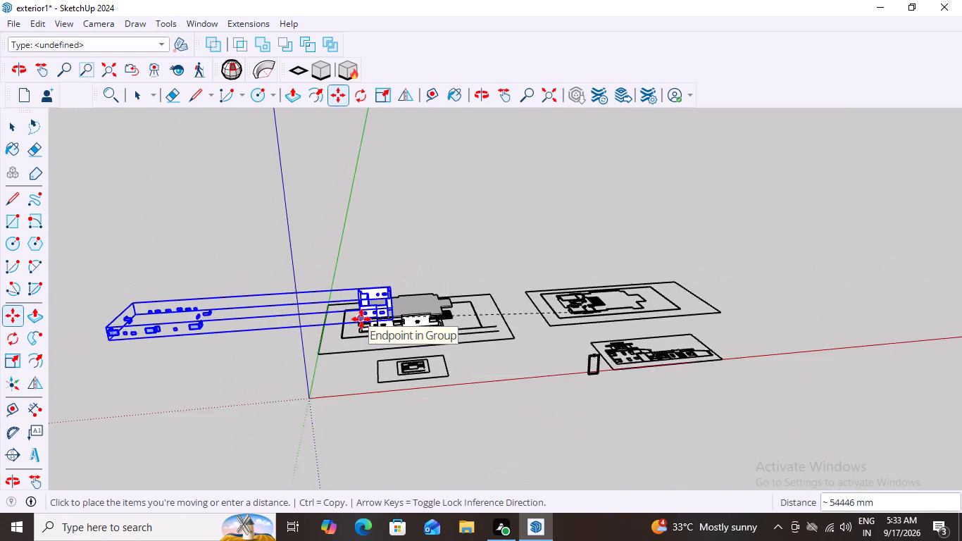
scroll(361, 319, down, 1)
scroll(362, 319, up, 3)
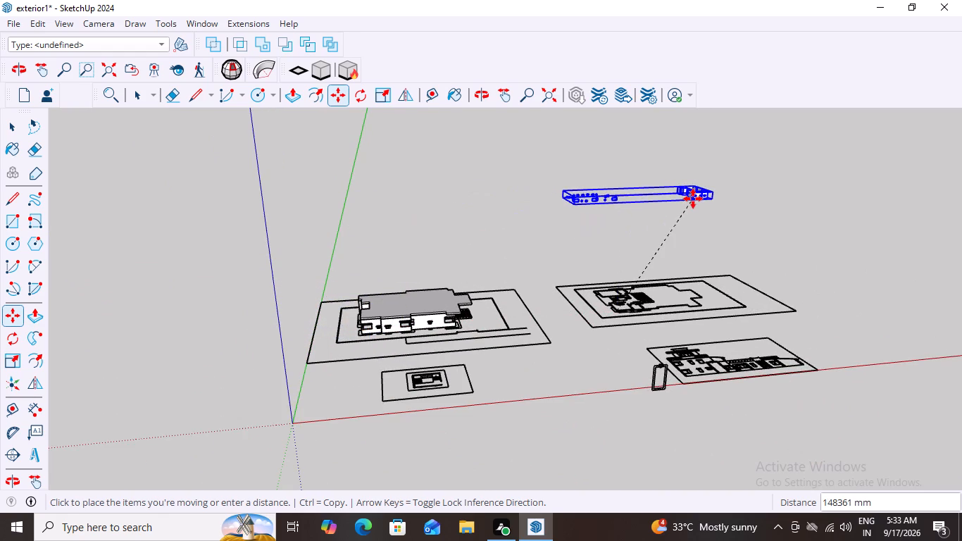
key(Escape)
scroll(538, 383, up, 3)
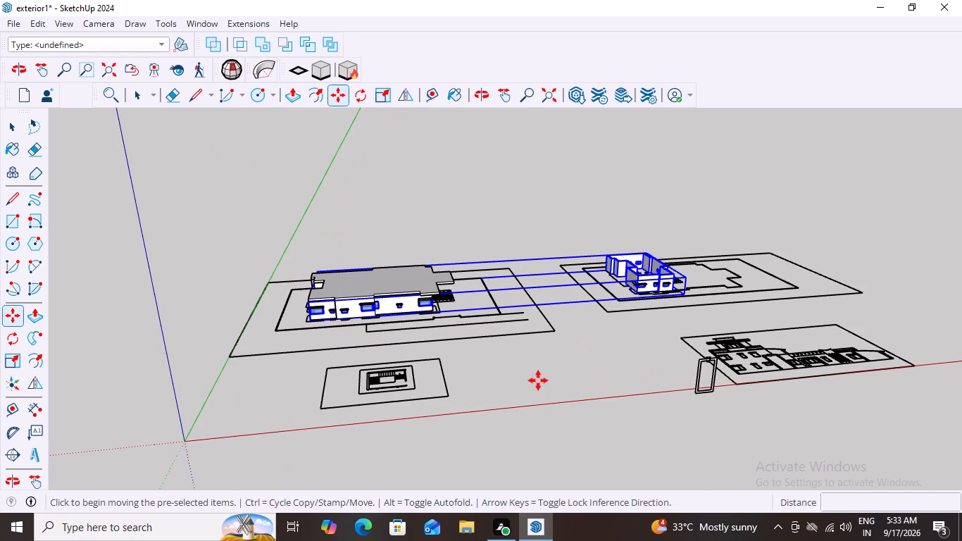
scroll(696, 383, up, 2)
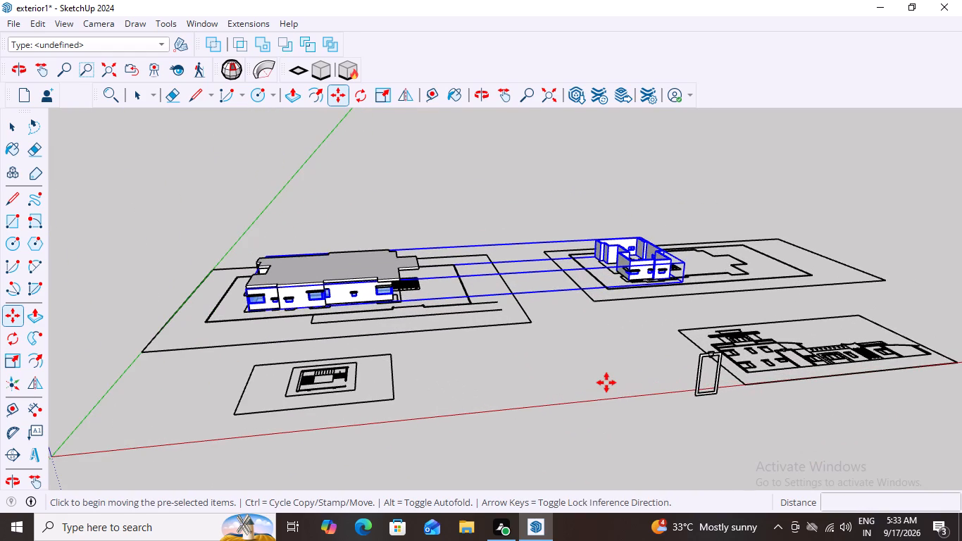
Draw a straight dividing line about 29595 mm long across the gap between the roofed and unroofed houses.
key(l)
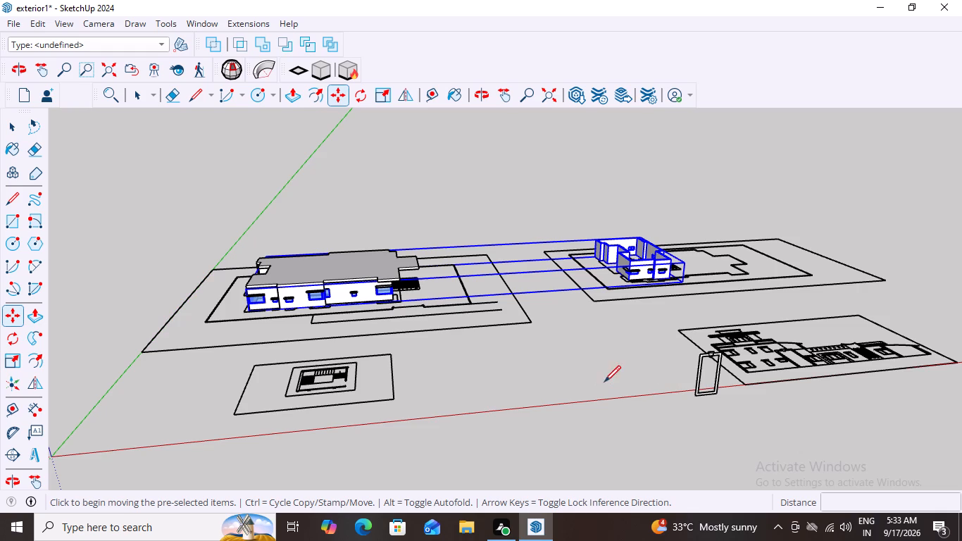
drag(518, 244, 553, 305)
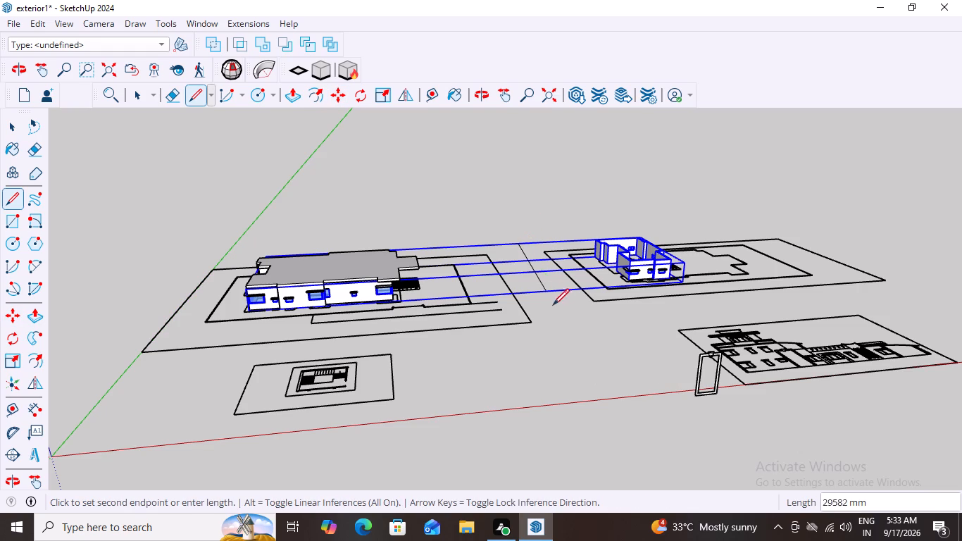
drag(553, 305, 549, 295)
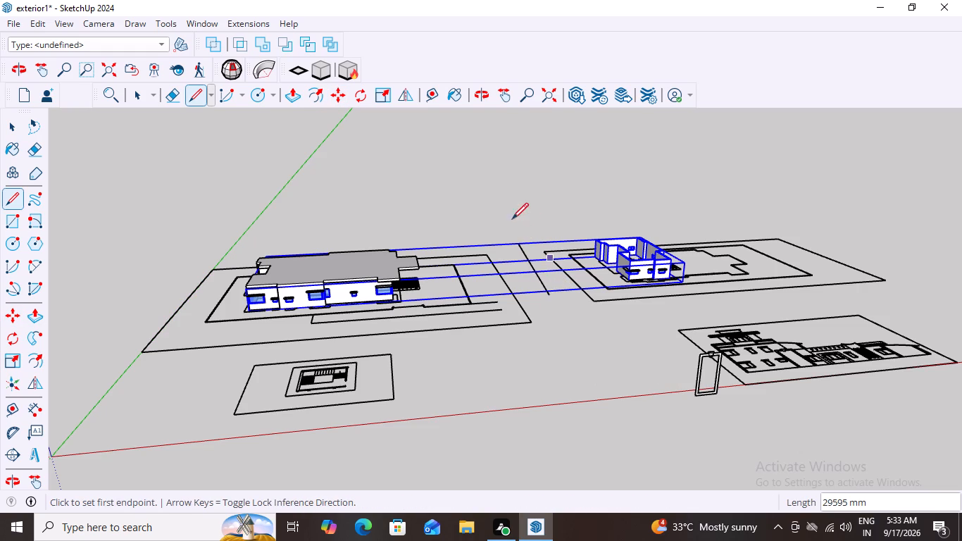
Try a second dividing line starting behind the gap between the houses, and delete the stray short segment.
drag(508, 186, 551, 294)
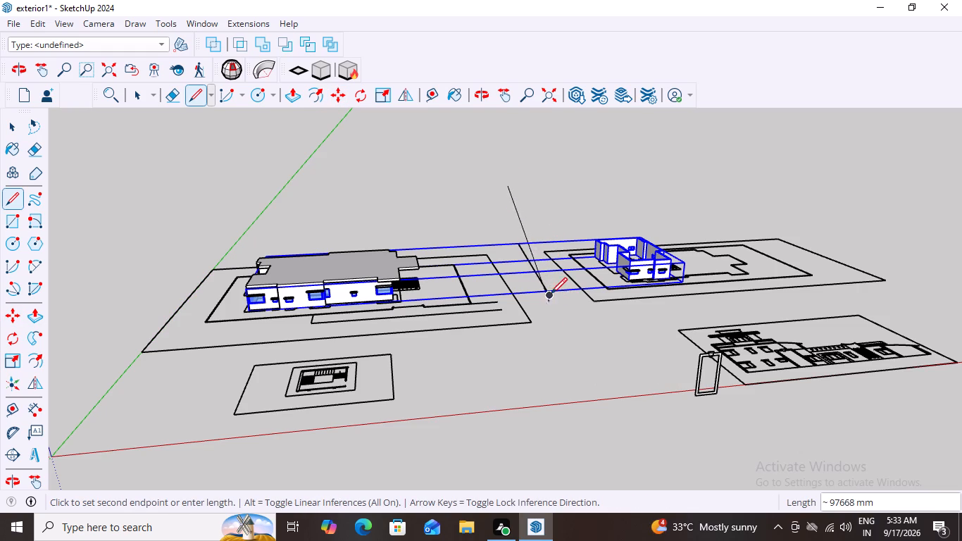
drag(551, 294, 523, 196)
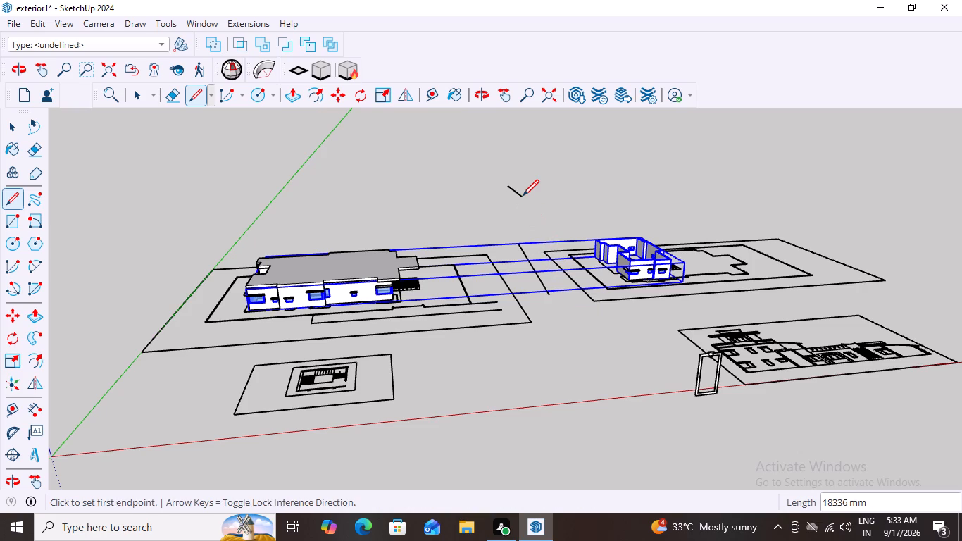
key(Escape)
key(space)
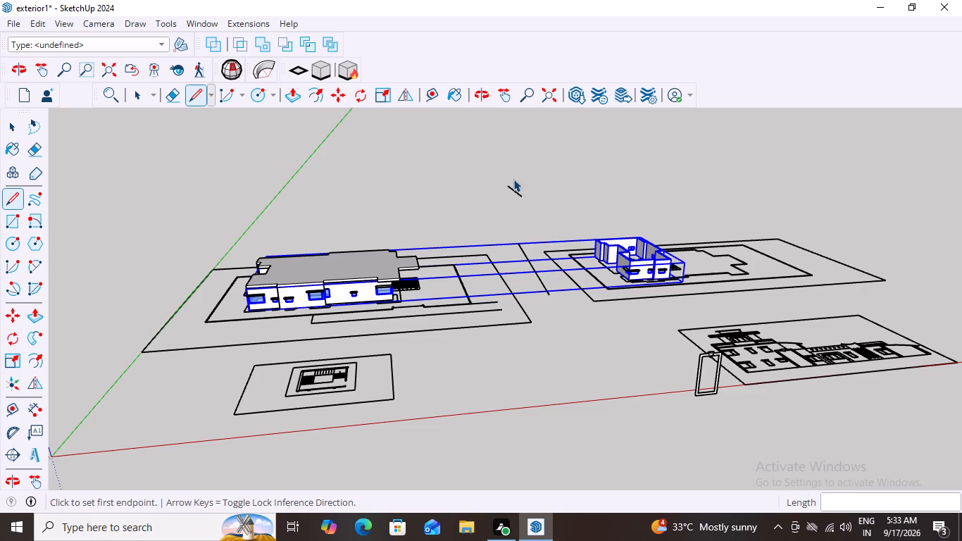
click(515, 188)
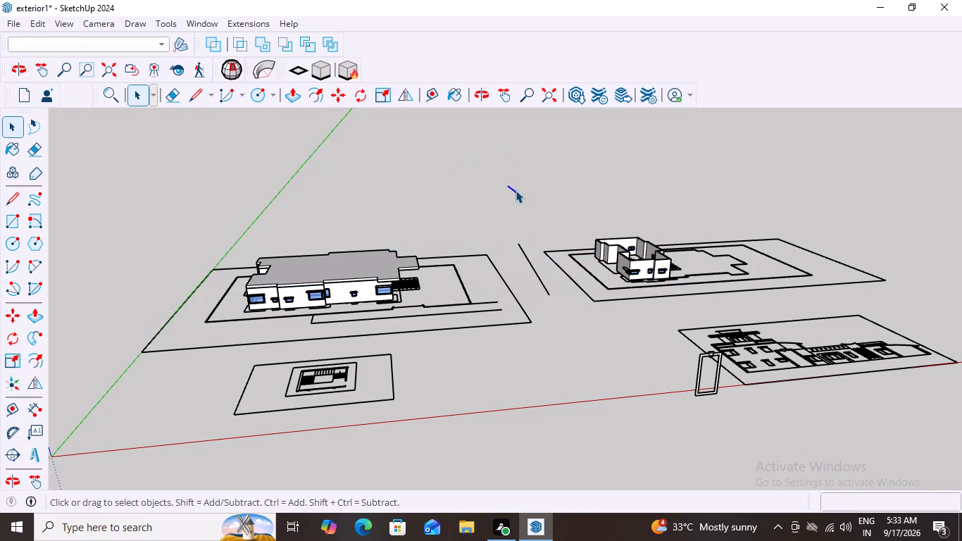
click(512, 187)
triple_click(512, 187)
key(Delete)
Open the group holding the unroofed house's walls for editing to inspect its contents.
click(643, 247)
scroll(605, 330, up, 3)
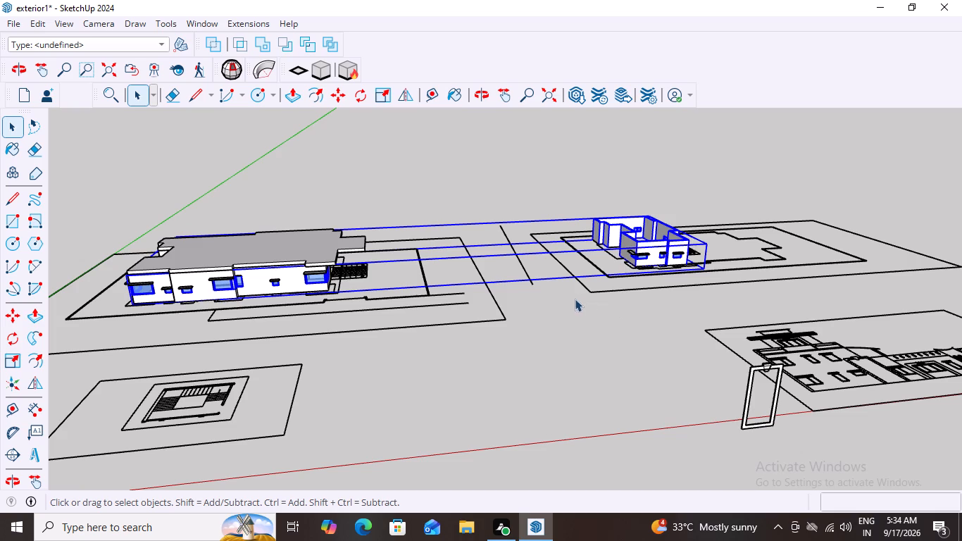
right_click(593, 263)
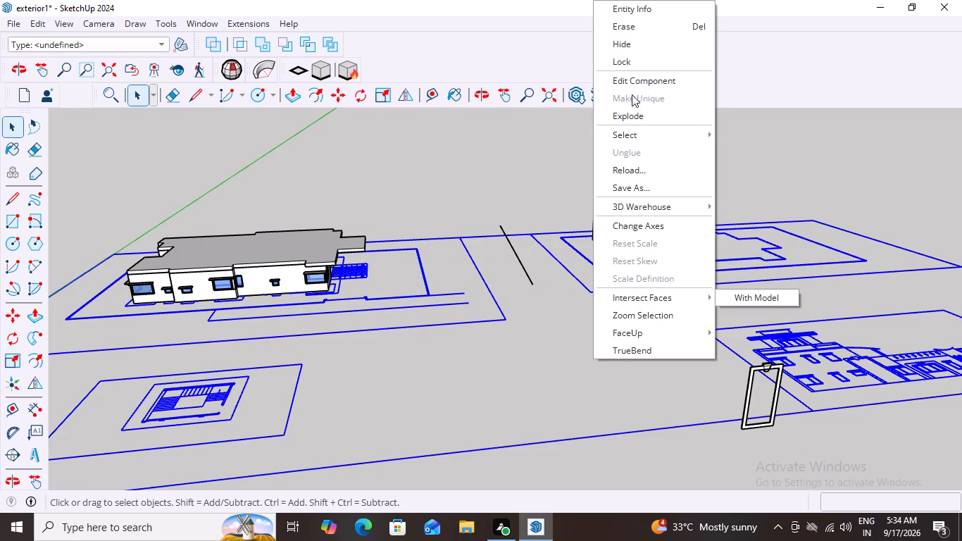
click(644, 81)
scroll(665, 297, up, 2)
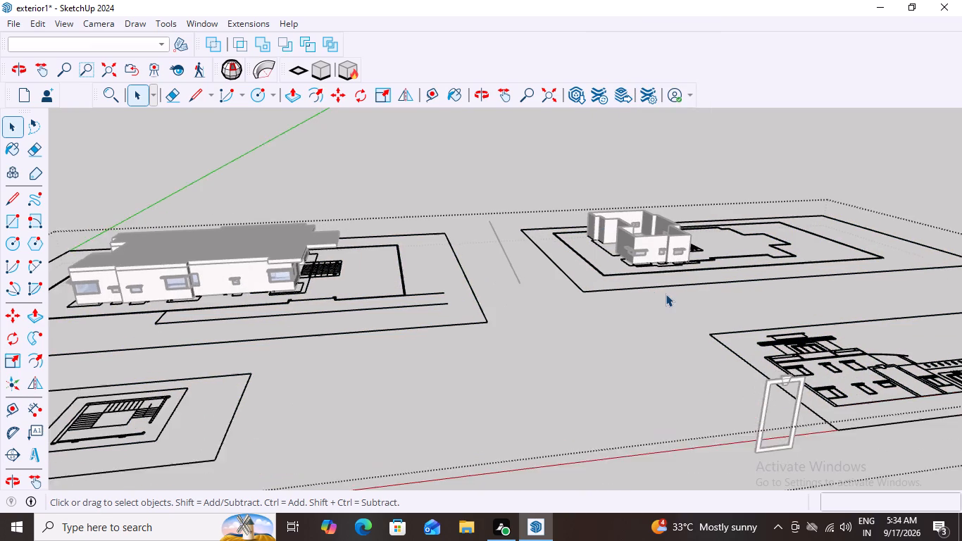
click(634, 235)
click(634, 235)
scroll(602, 277, up, 4)
double_click(624, 216)
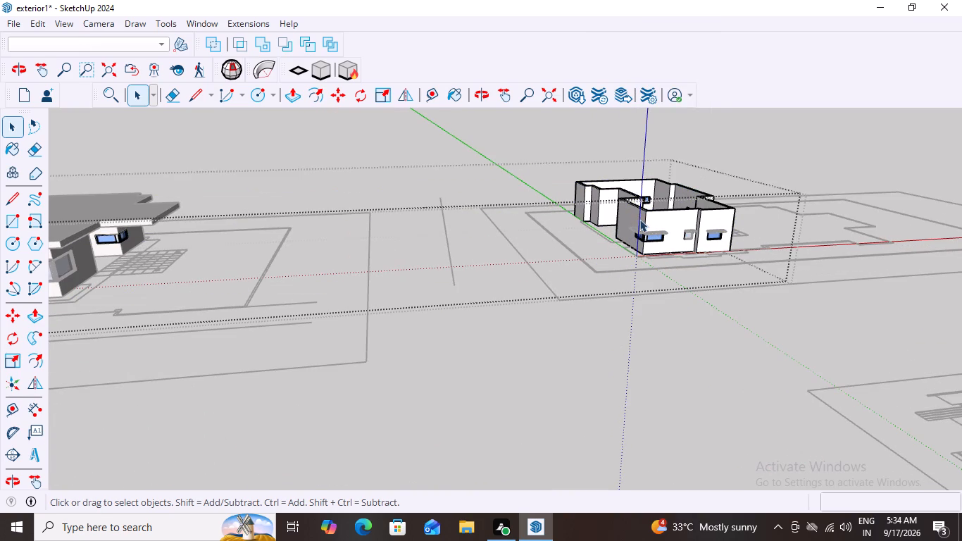
Select the unroofed house's nested wall group and open it for editing.
click(642, 219)
scroll(601, 247, down, 3)
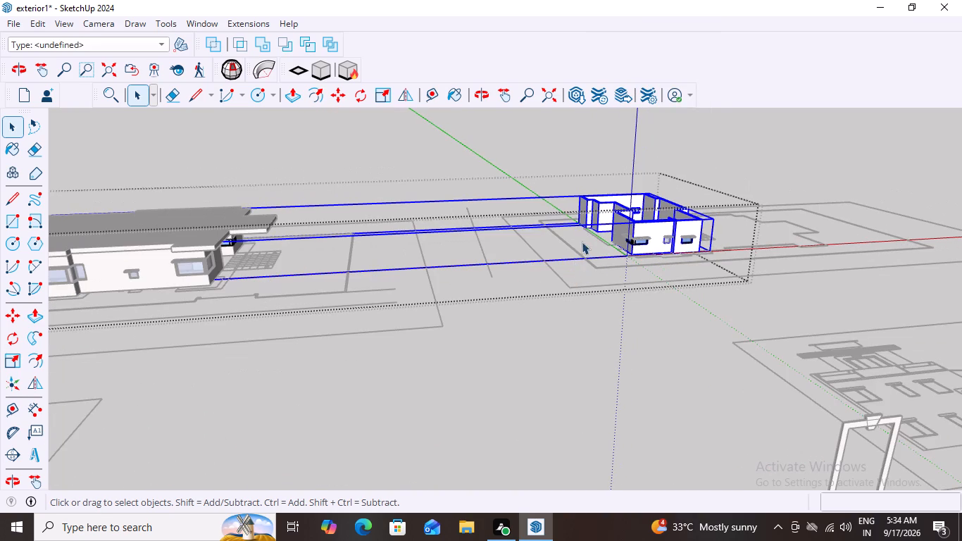
right_click(590, 234)
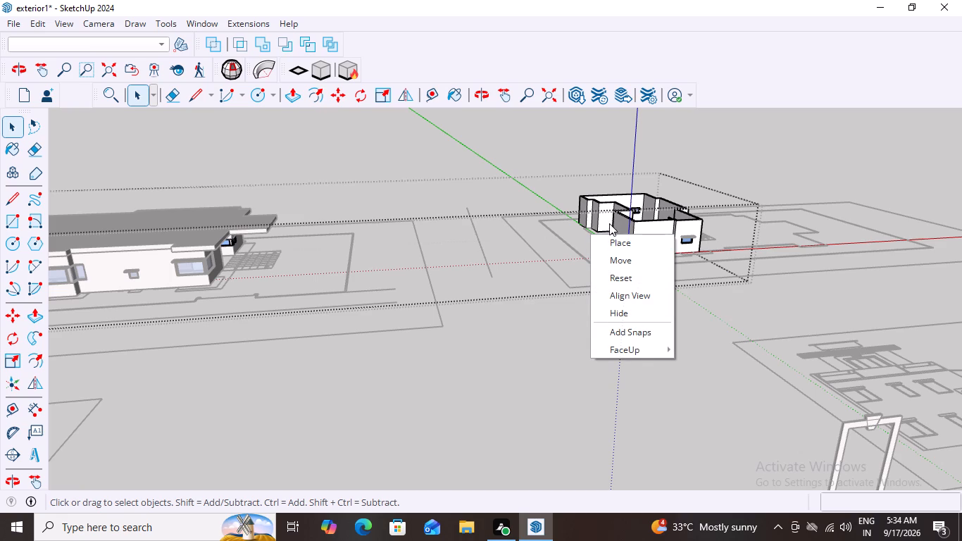
click(603, 220)
right_click(603, 220)
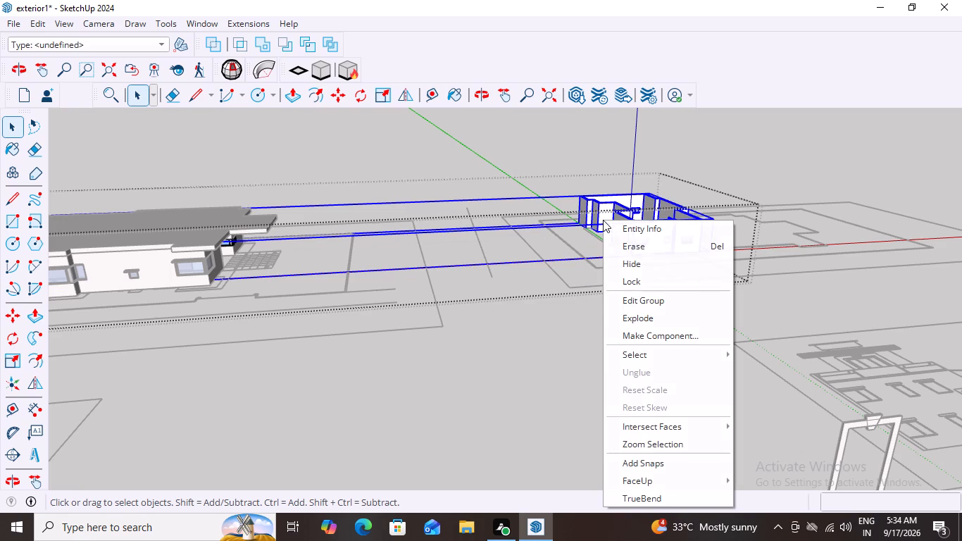
click(635, 298)
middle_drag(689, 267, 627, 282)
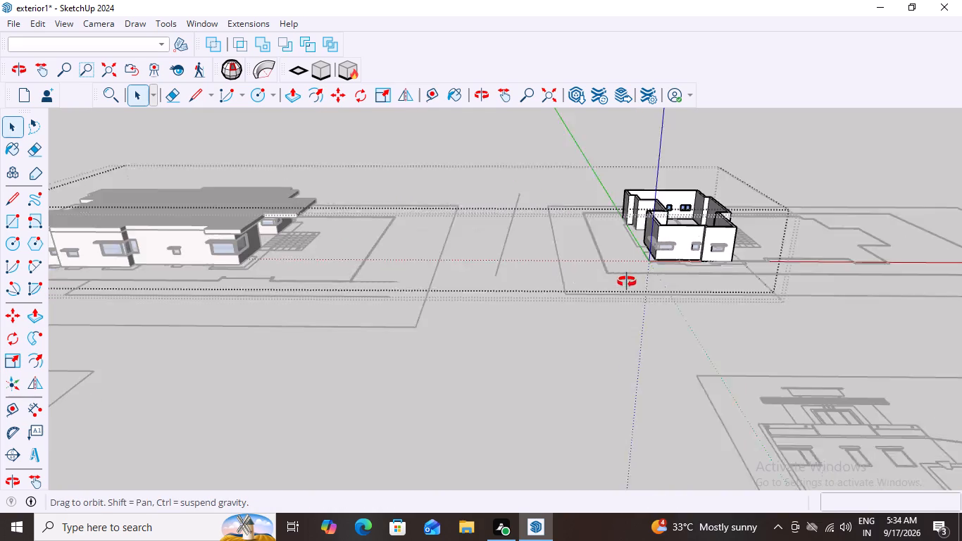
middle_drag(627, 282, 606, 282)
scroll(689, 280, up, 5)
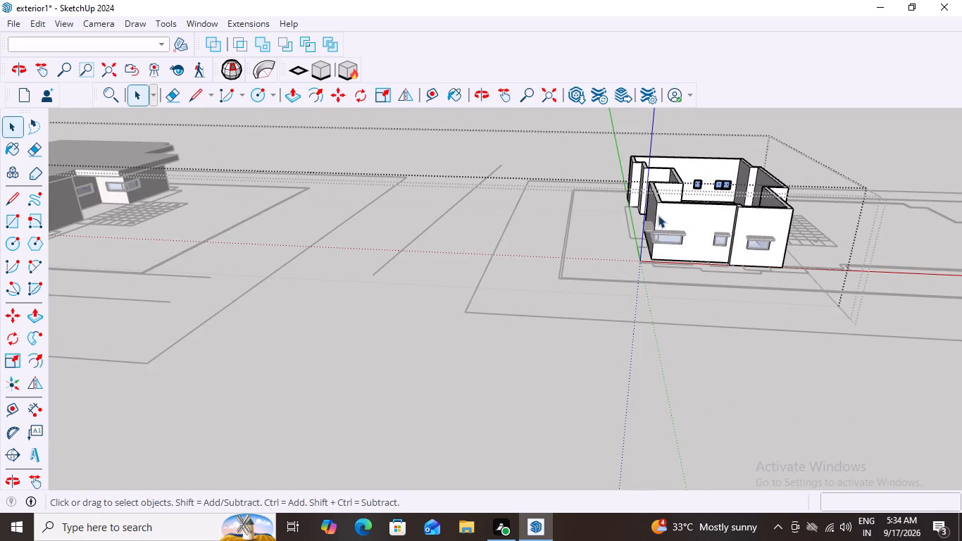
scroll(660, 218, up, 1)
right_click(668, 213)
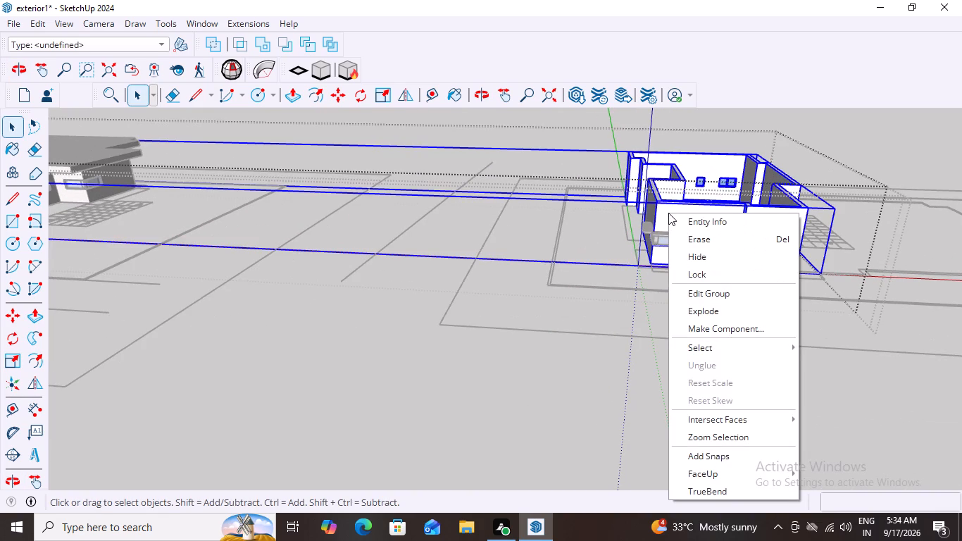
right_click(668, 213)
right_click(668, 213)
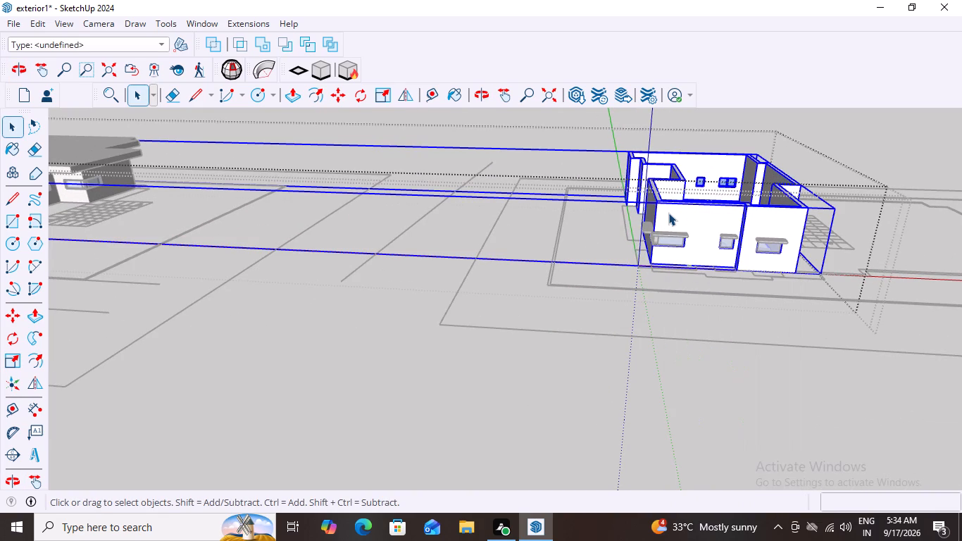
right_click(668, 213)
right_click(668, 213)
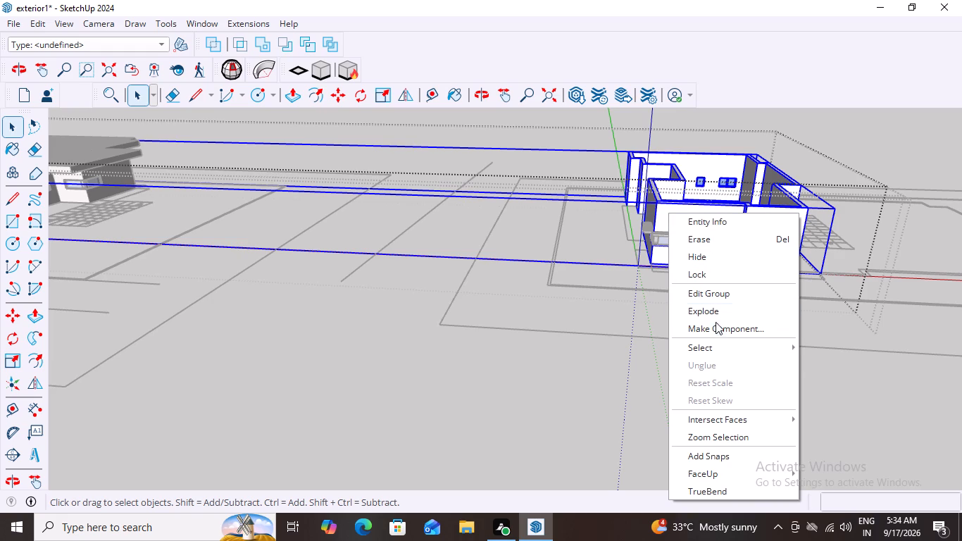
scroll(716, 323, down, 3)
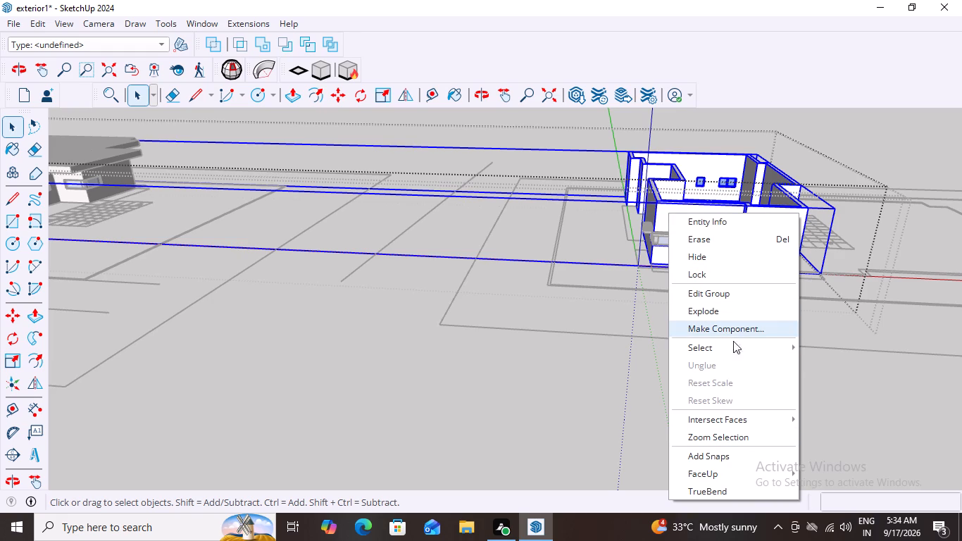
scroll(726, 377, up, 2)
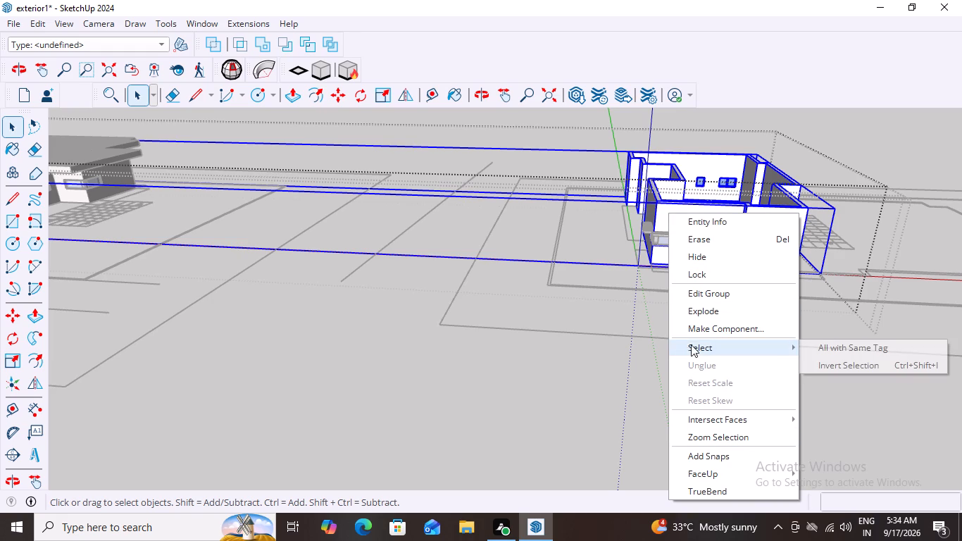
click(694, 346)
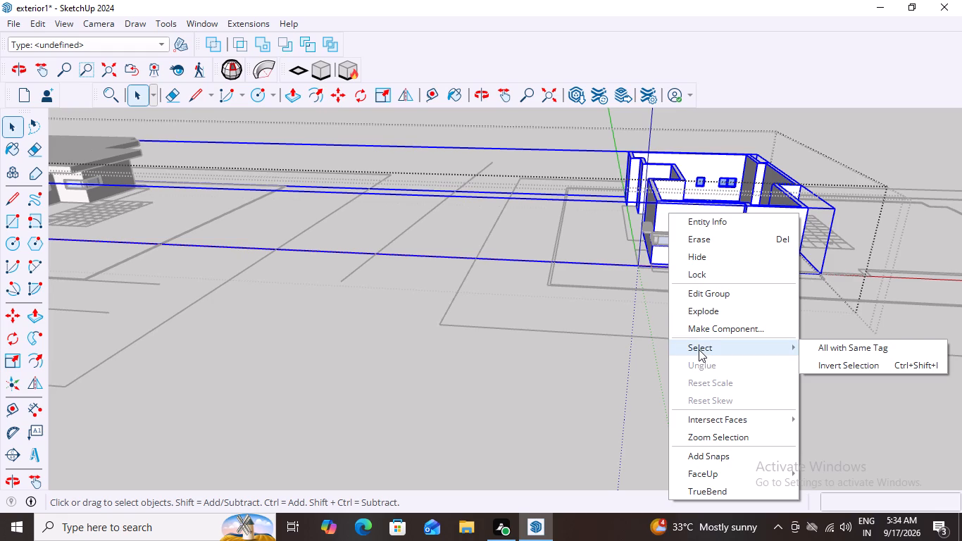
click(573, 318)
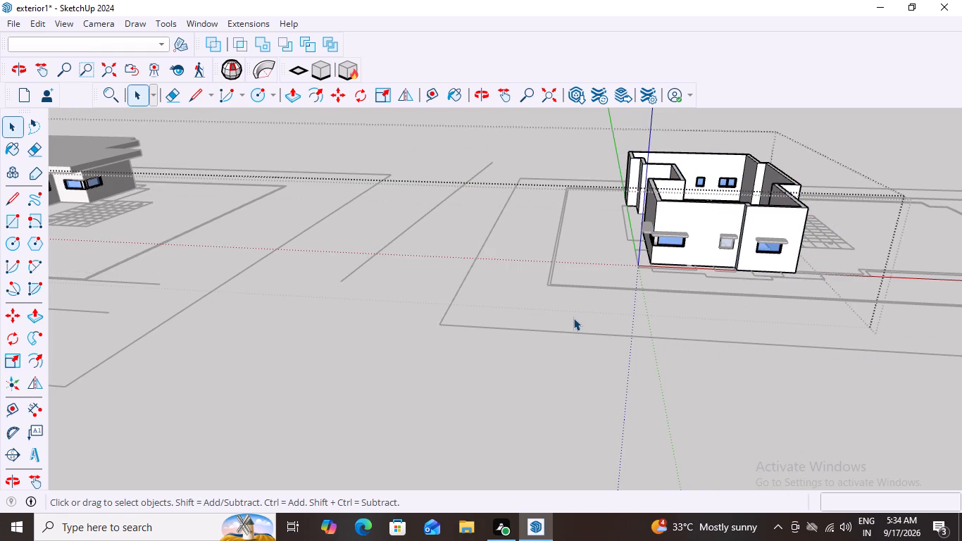
Open the sunshade over the unroofed house's front corner window for editing, and leave all open groups.
click(669, 239)
double_click(669, 239)
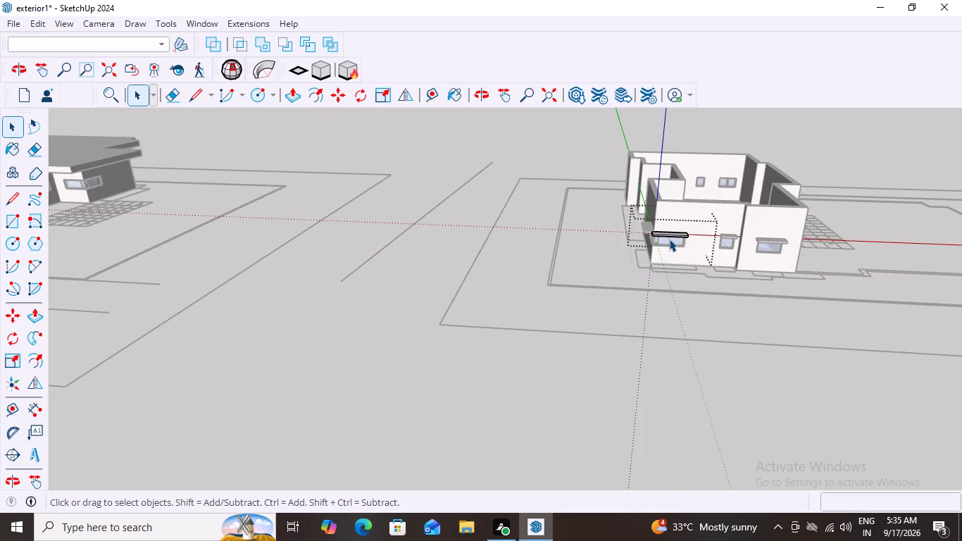
click(669, 239)
click(516, 316)
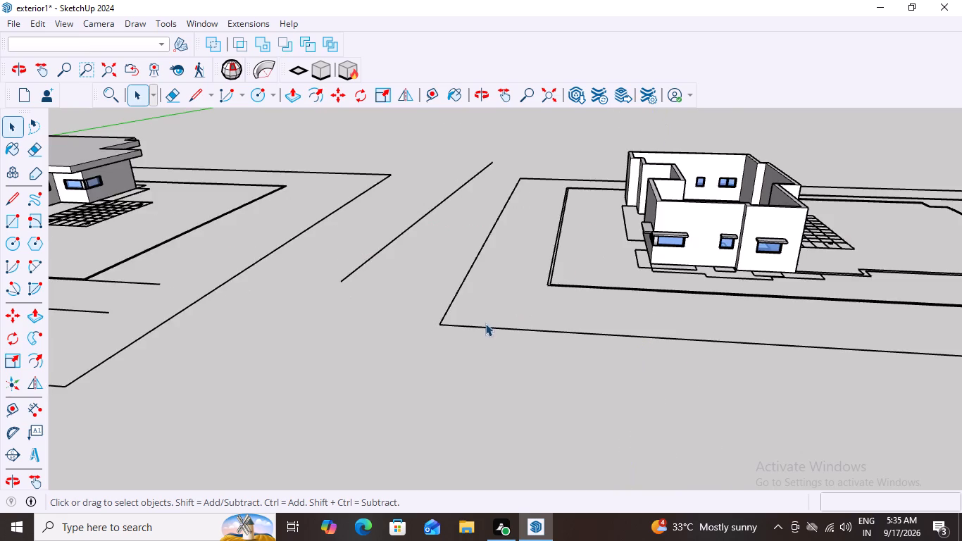
Crossing-select the whole unroofed house to check which objects are picked with it, and clear the selection.
scroll(487, 332, down, 4)
drag(780, 145, 597, 330)
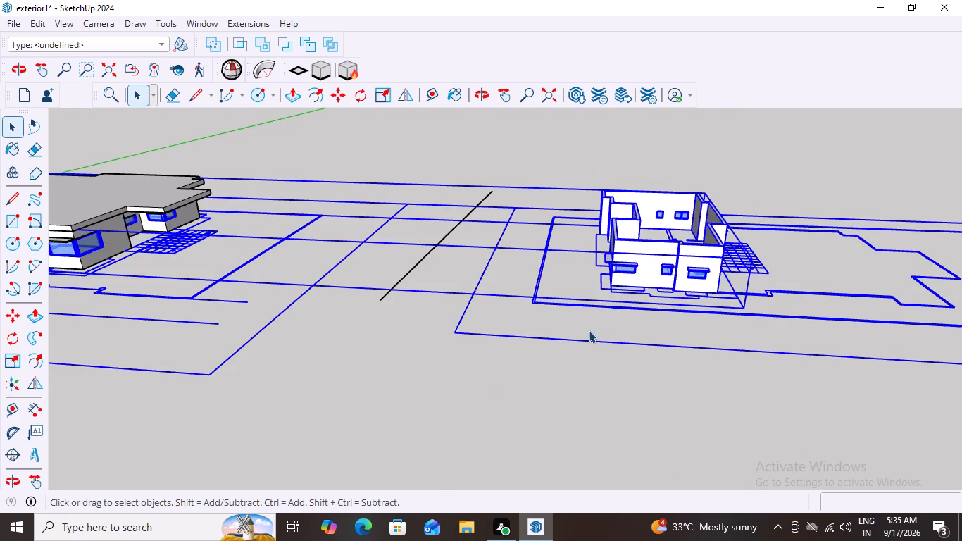
scroll(565, 320, down, 3)
middle_drag(558, 336, 610, 343)
click(523, 155)
Select all objects with the same tag as the unroofed house's wall group.
click(603, 246)
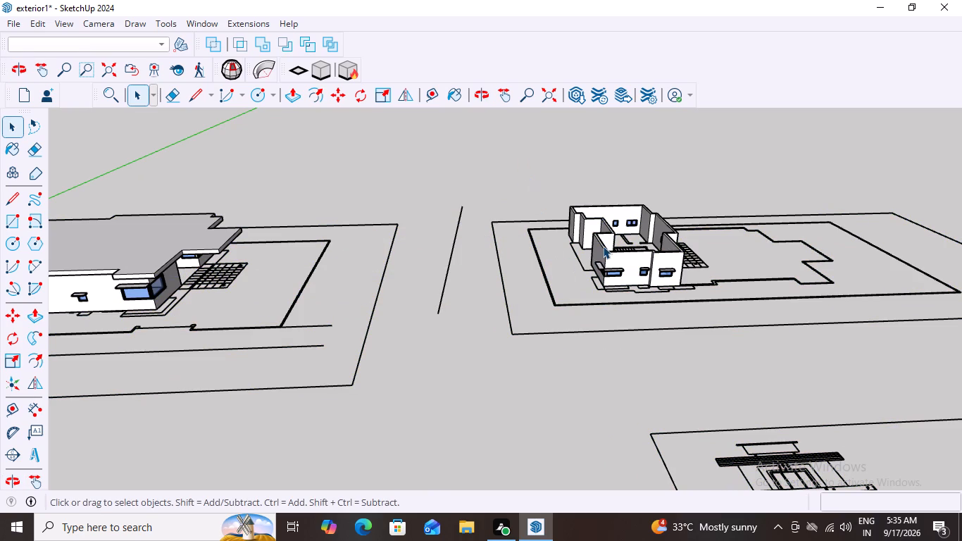
scroll(558, 317, up, 3)
scroll(614, 283, up, 3)
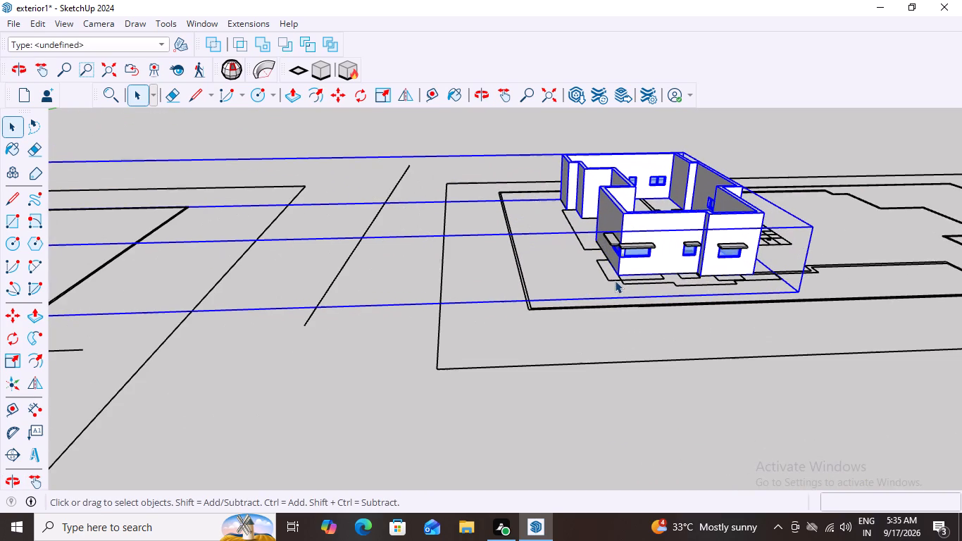
right_click(624, 256)
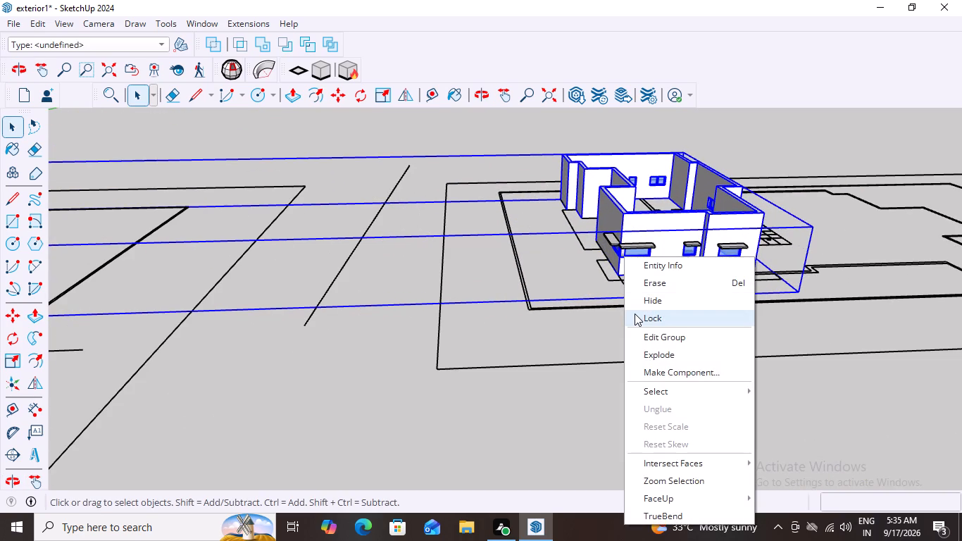
scroll(635, 313, up, 2)
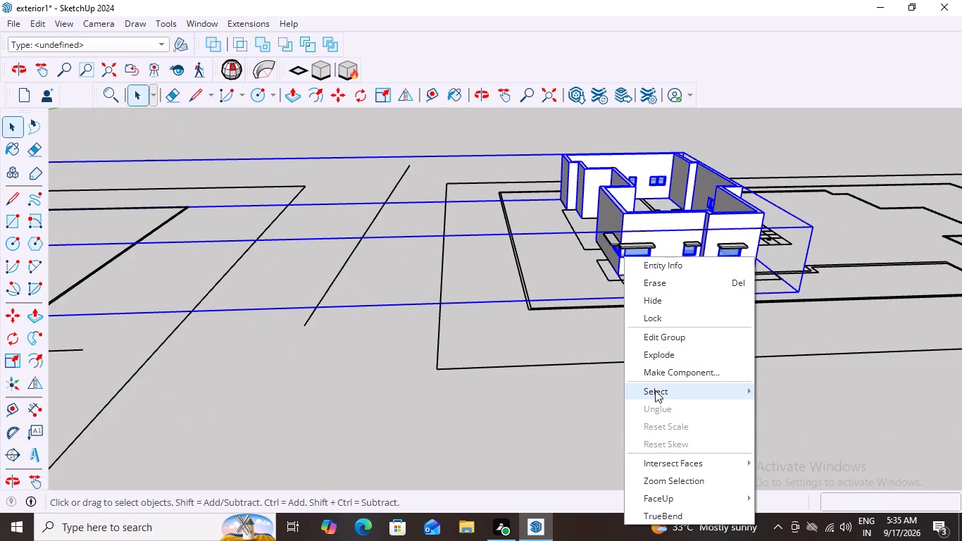
click(655, 390)
click(777, 394)
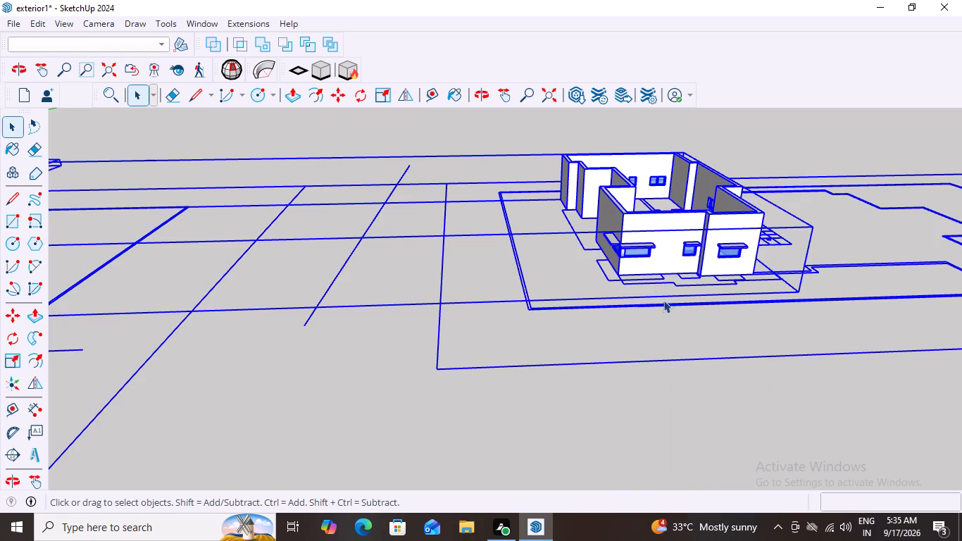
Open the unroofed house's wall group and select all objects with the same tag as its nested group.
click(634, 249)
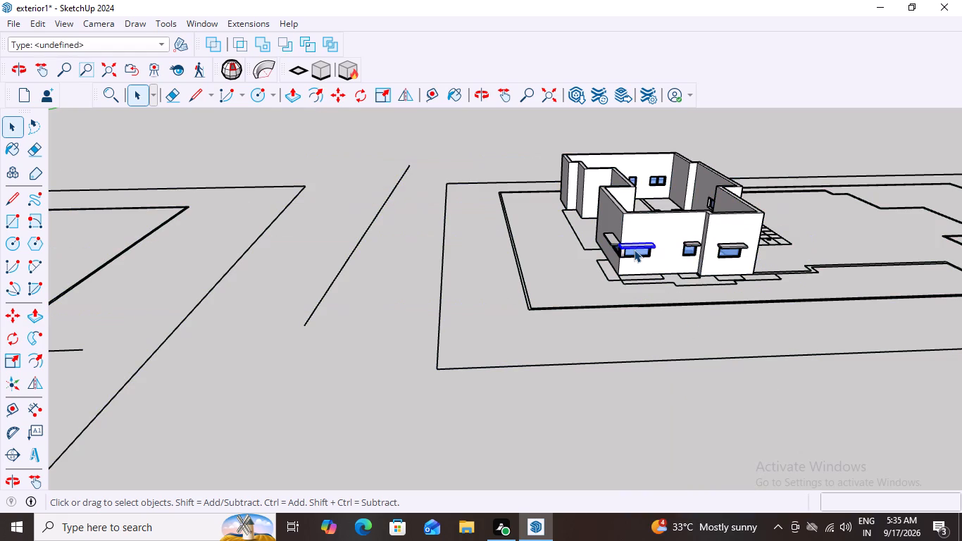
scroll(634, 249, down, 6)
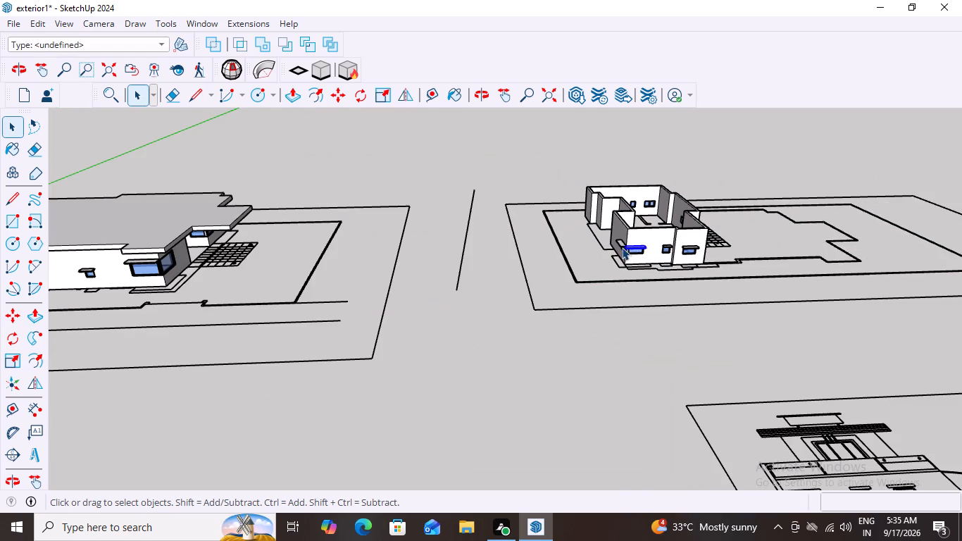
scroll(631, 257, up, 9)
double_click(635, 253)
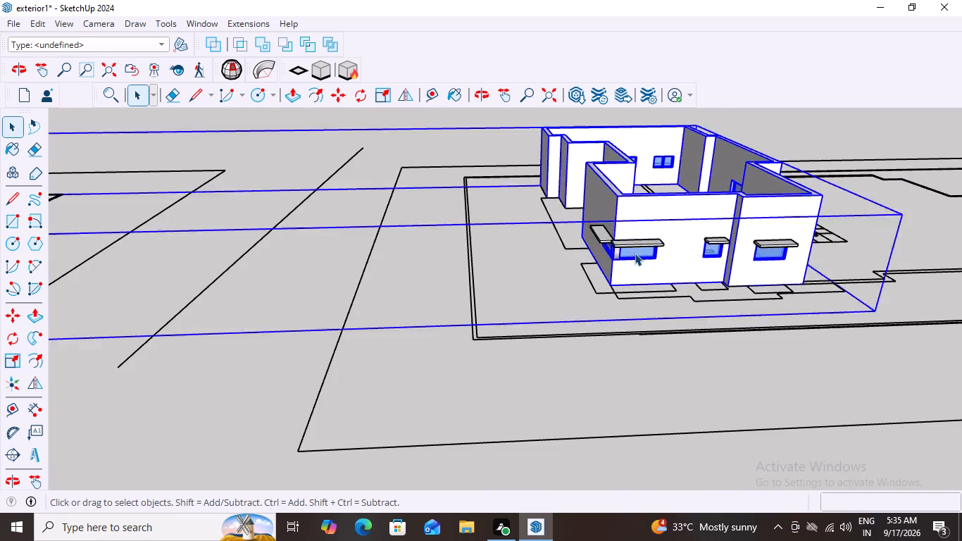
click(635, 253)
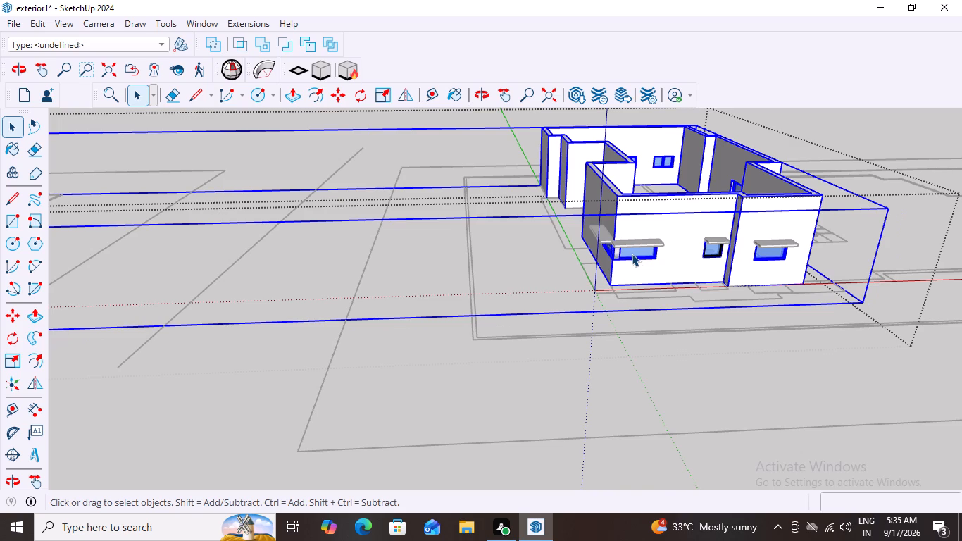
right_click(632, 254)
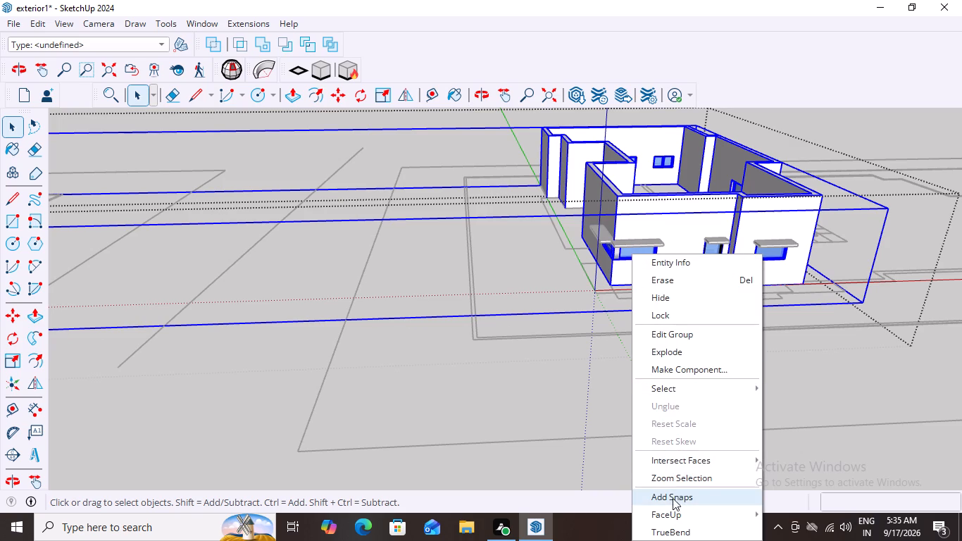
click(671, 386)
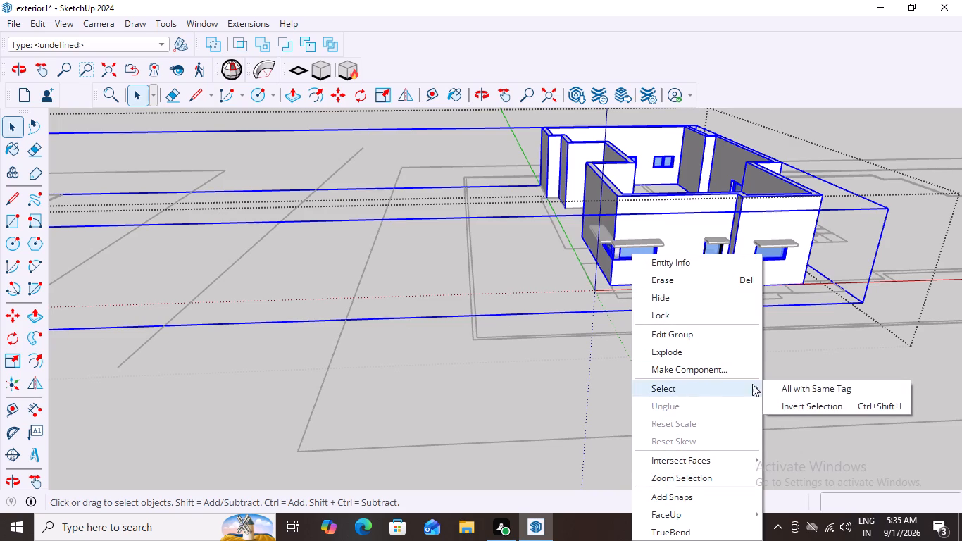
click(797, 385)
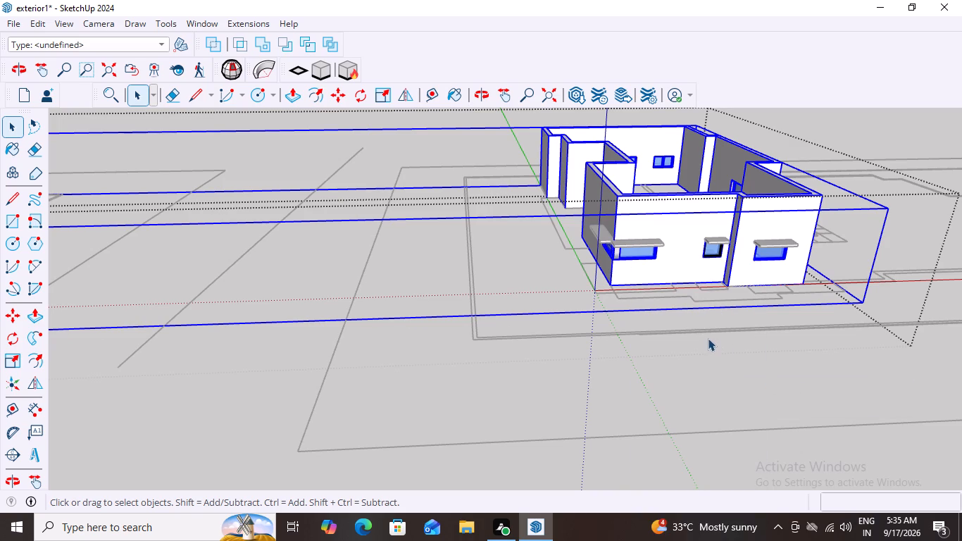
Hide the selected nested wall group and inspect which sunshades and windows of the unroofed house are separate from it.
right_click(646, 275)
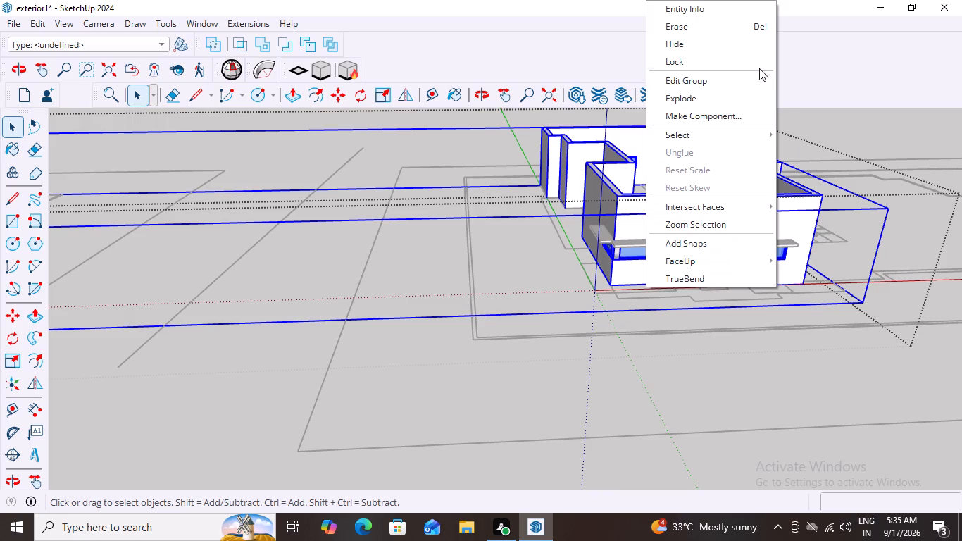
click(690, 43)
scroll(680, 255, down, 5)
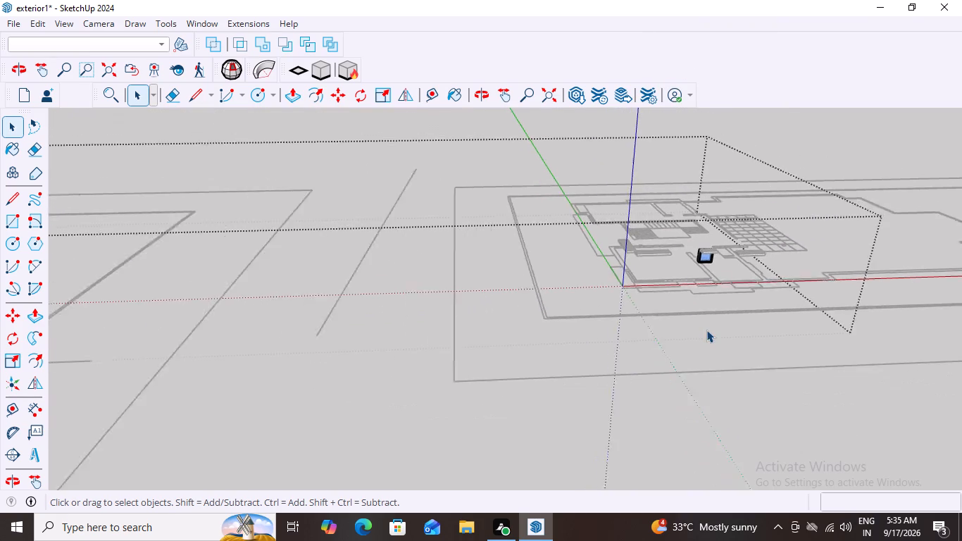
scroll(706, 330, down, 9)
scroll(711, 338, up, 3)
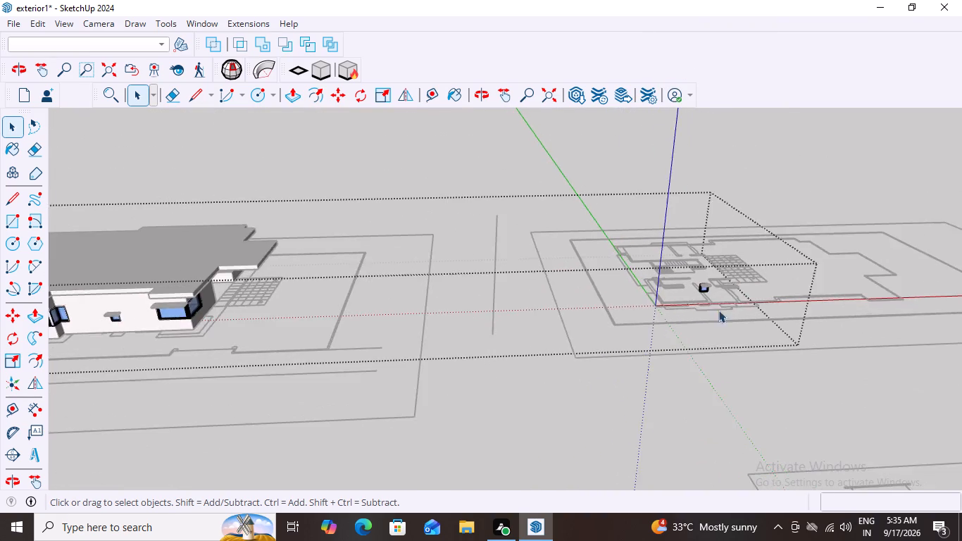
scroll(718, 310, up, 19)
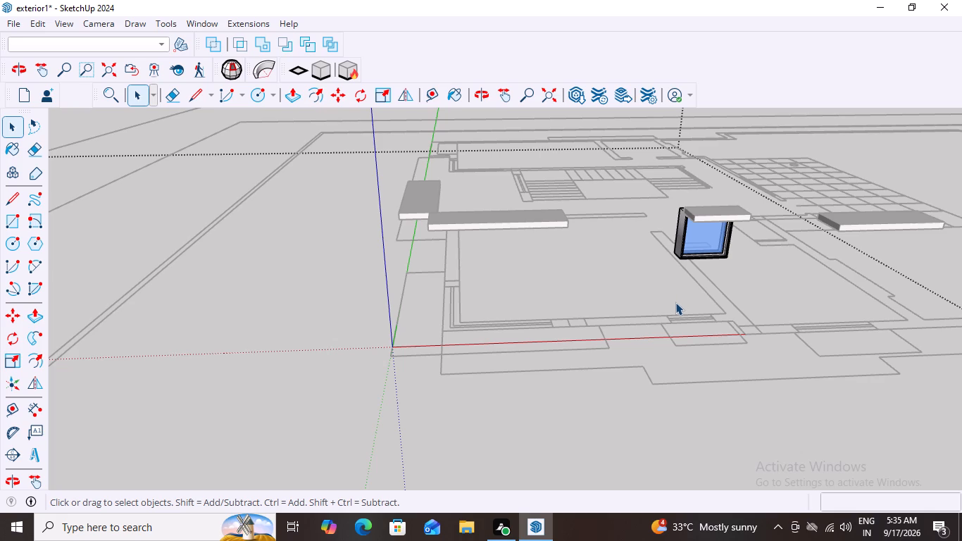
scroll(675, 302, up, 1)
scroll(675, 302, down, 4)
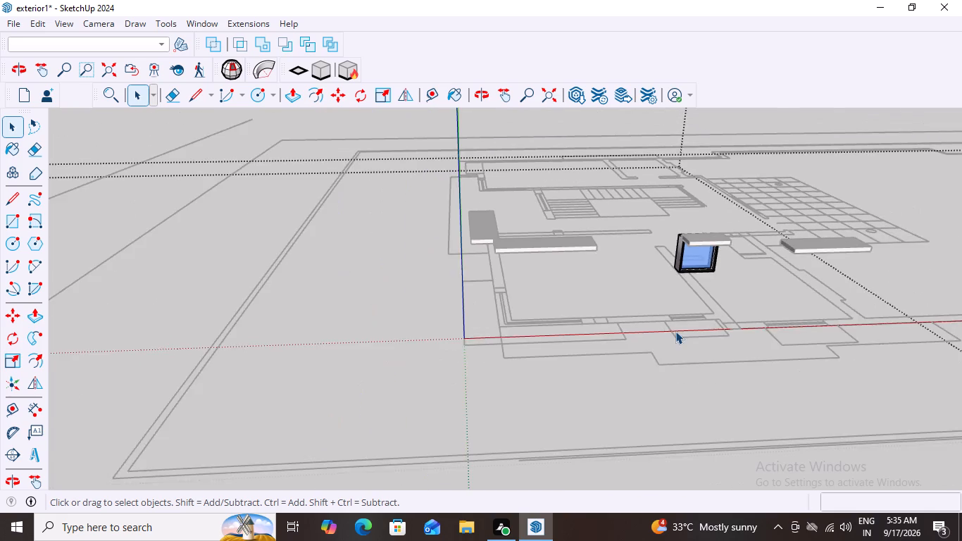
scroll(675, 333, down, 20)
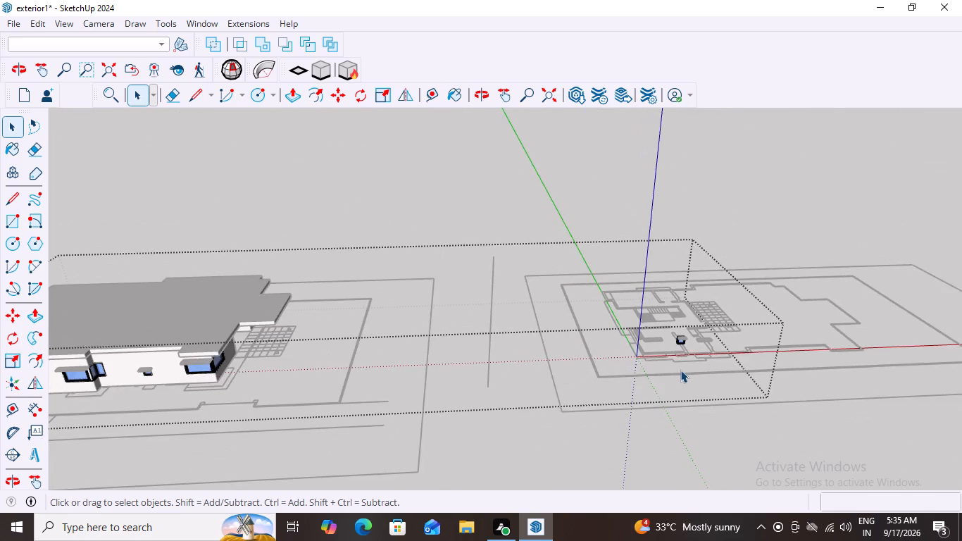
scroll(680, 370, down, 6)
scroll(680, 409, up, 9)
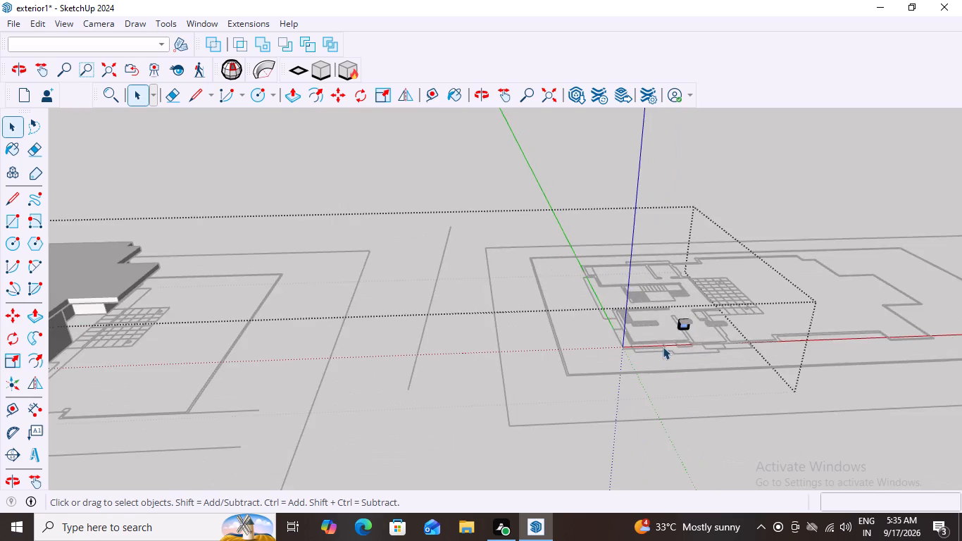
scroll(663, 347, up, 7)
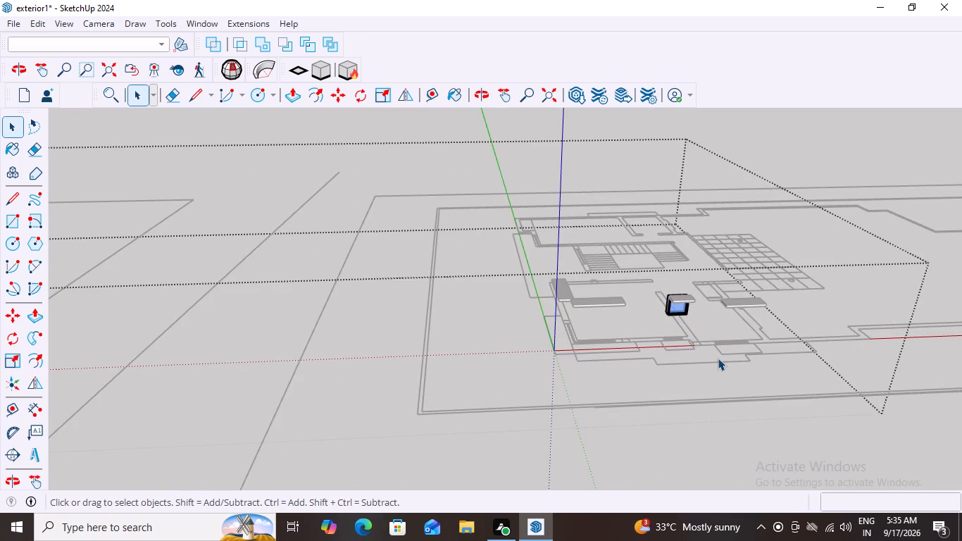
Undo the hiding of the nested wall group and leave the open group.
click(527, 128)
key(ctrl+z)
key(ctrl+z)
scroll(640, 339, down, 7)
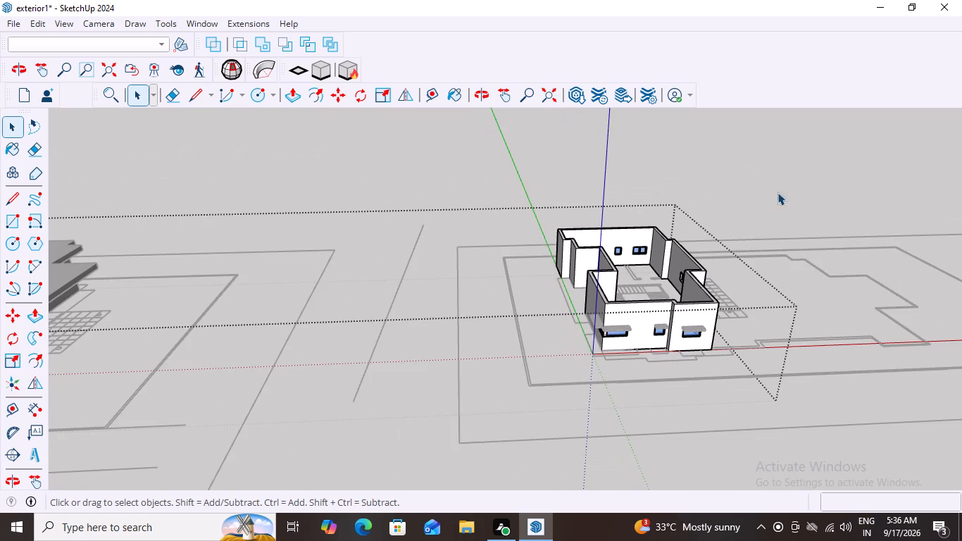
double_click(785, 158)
Select the roofed house's roof slab and front walls in turn to check how they are grouped, and clear the selection.
middle_drag(585, 348, 688, 356)
scroll(609, 344, down, 1)
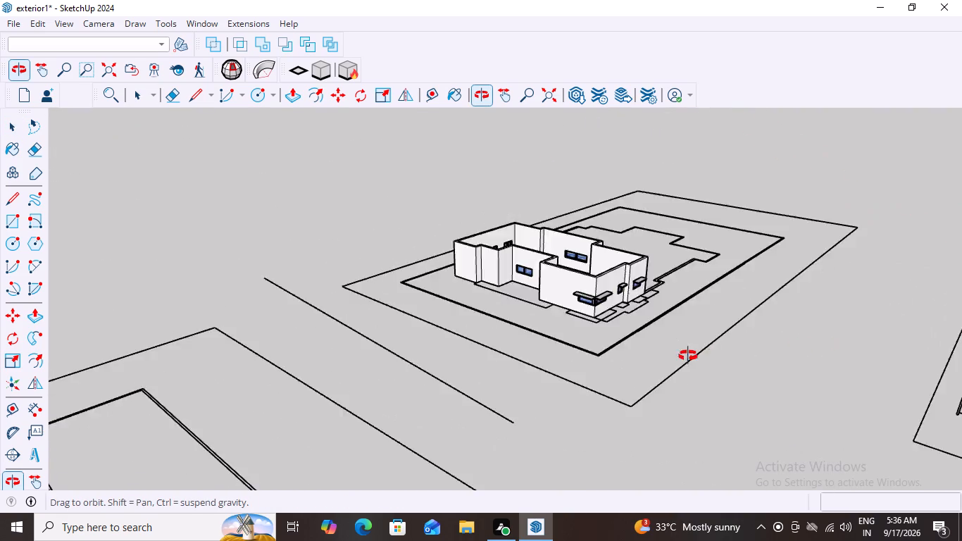
middle_drag(688, 356, 486, 358)
scroll(494, 356, down, 7)
click(266, 266)
scroll(289, 379, up, 3)
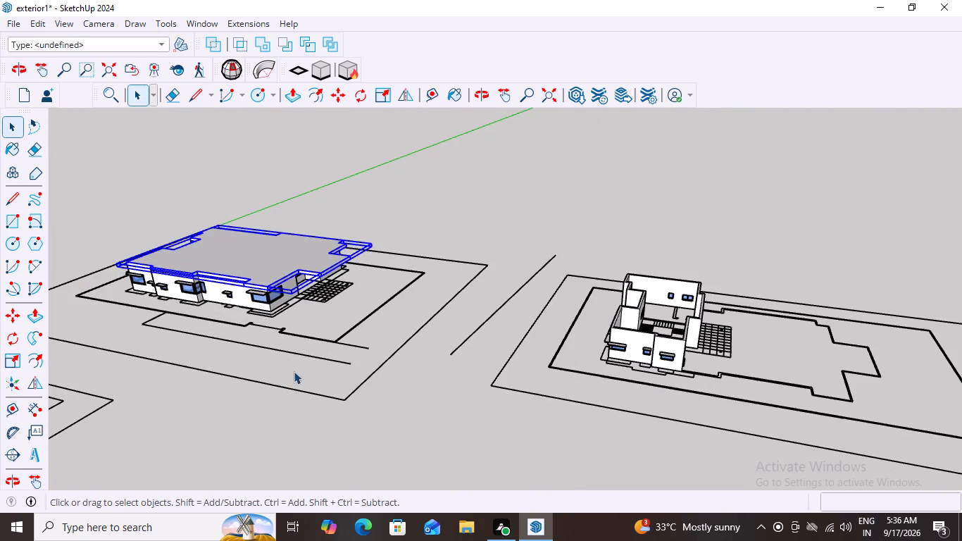
drag(430, 178, 431, 185)
middle_drag(275, 362, 334, 306)
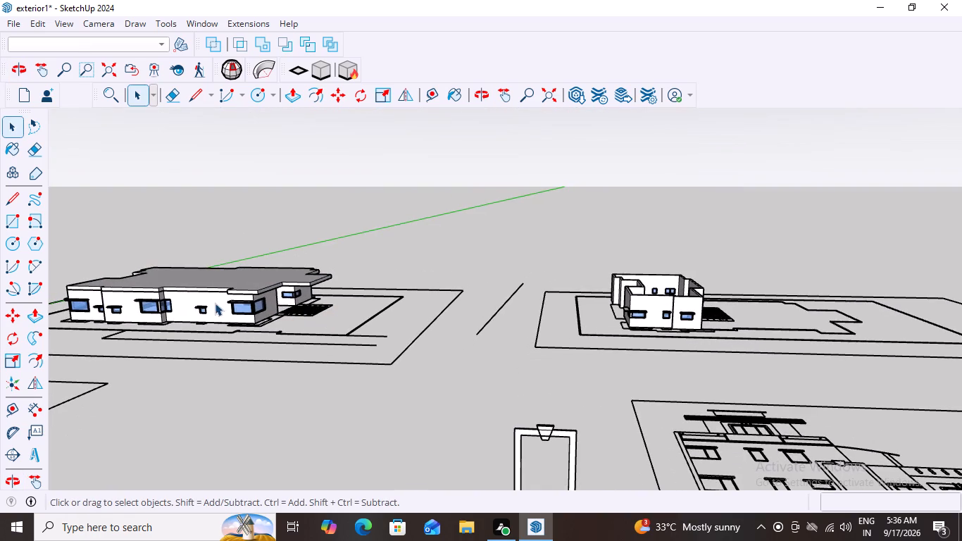
click(215, 302)
middle_drag(257, 352, 230, 384)
click(375, 192)
scroll(407, 330, down, 1)
middle_drag(425, 339, 452, 347)
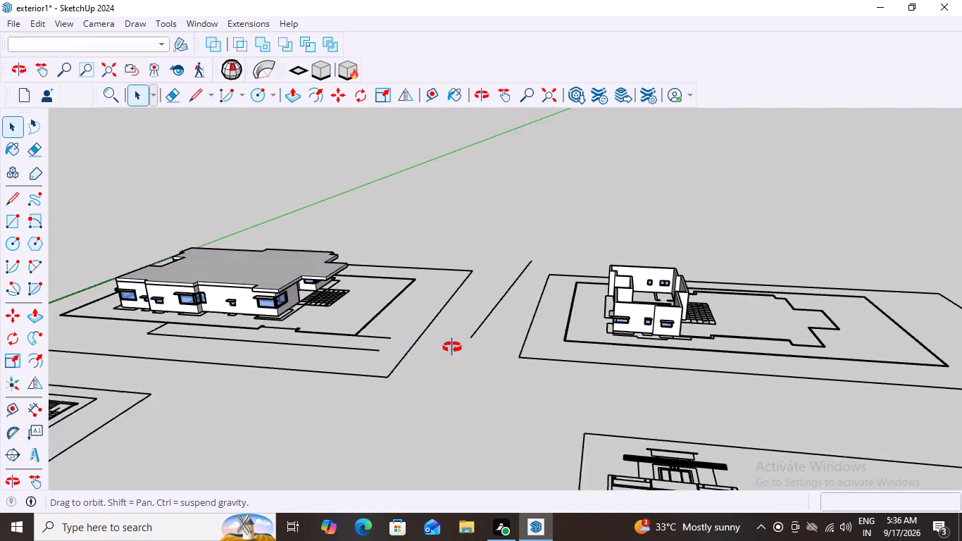
middle_drag(452, 347, 466, 347)
Select the unroofed house's walls, examine which parts of both houses belong to the same group, and clear the selection.
click(617, 295)
middle_drag(483, 380, 486, 425)
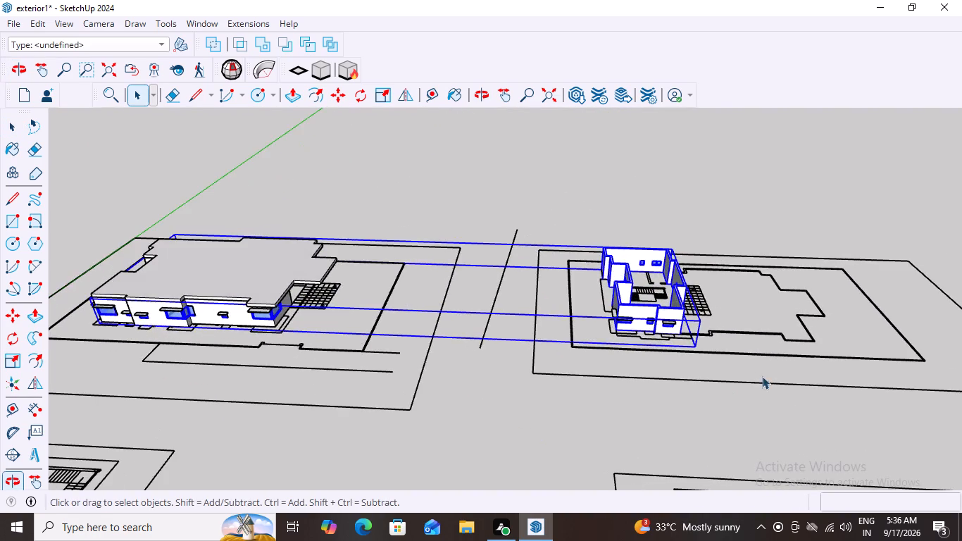
scroll(665, 361, up, 16)
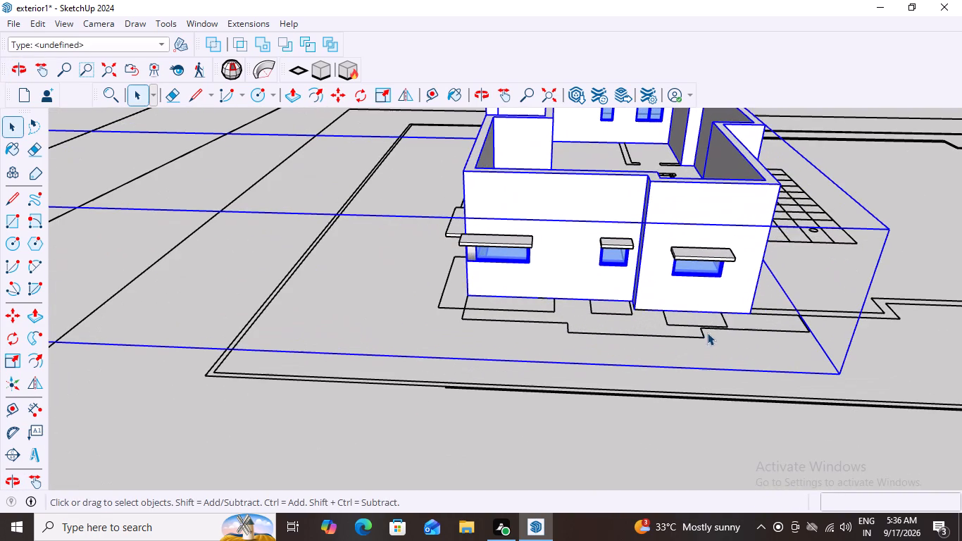
scroll(772, 334, down, 8)
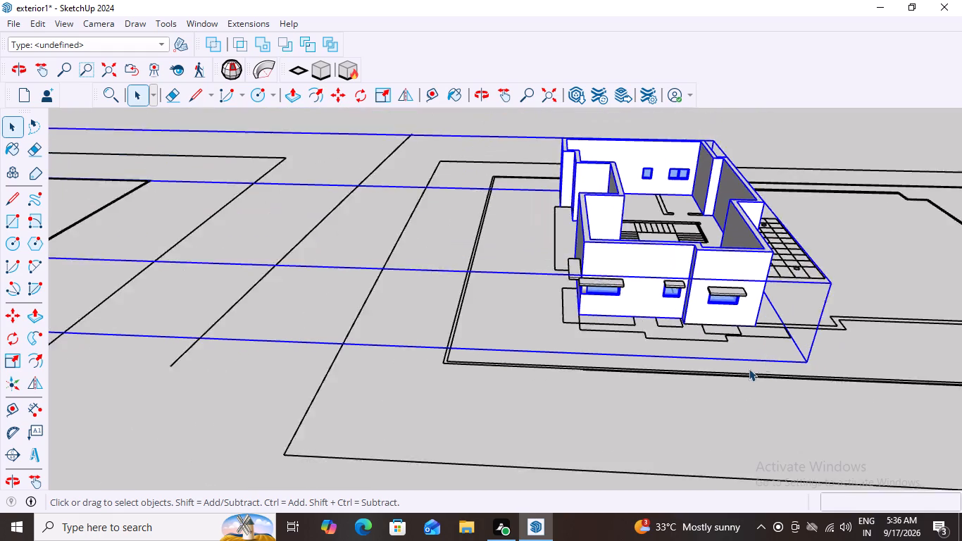
scroll(751, 369, down, 12)
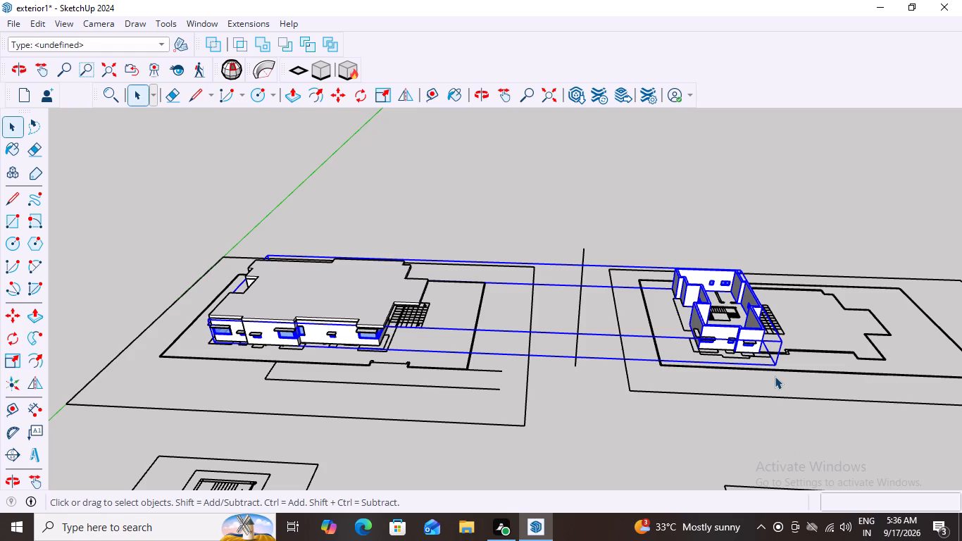
scroll(730, 386, up, 3)
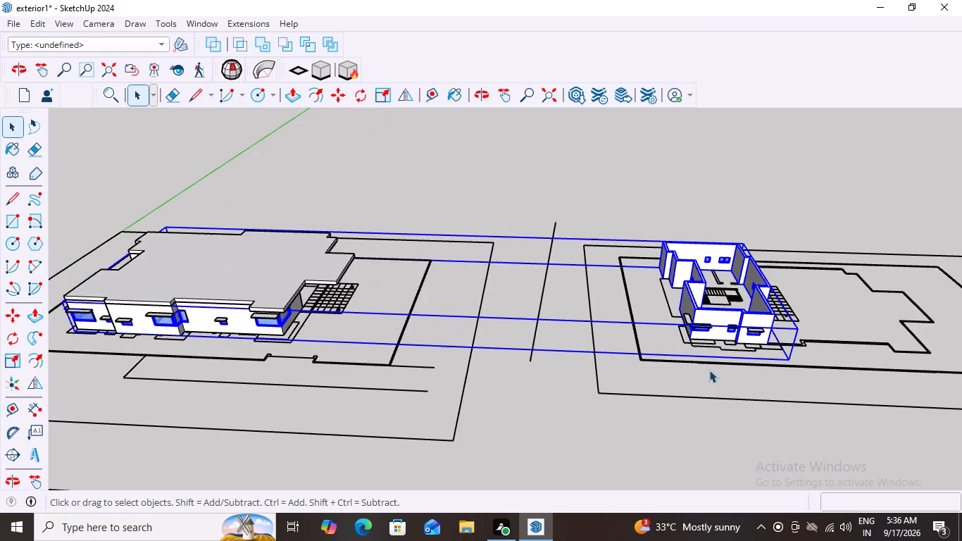
scroll(701, 370, up, 7)
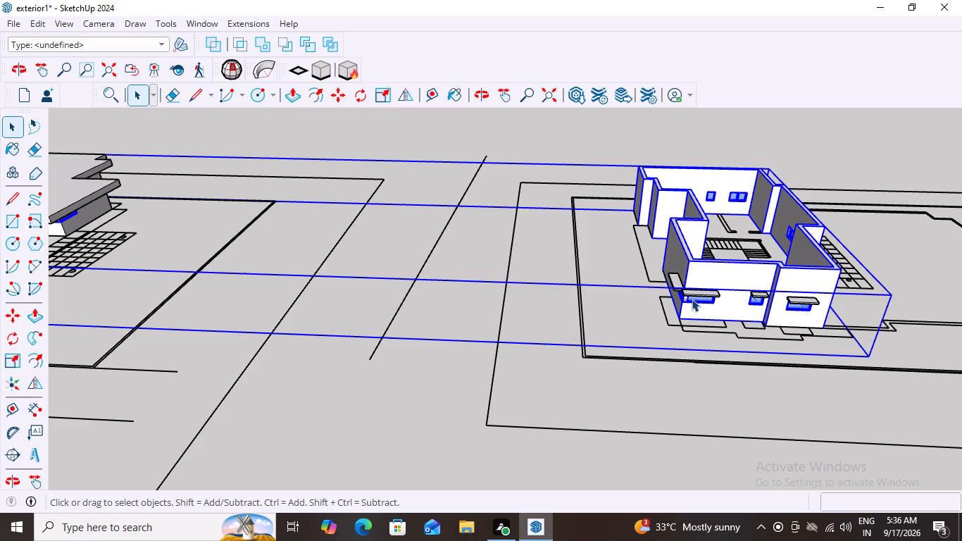
scroll(695, 304, down, 7)
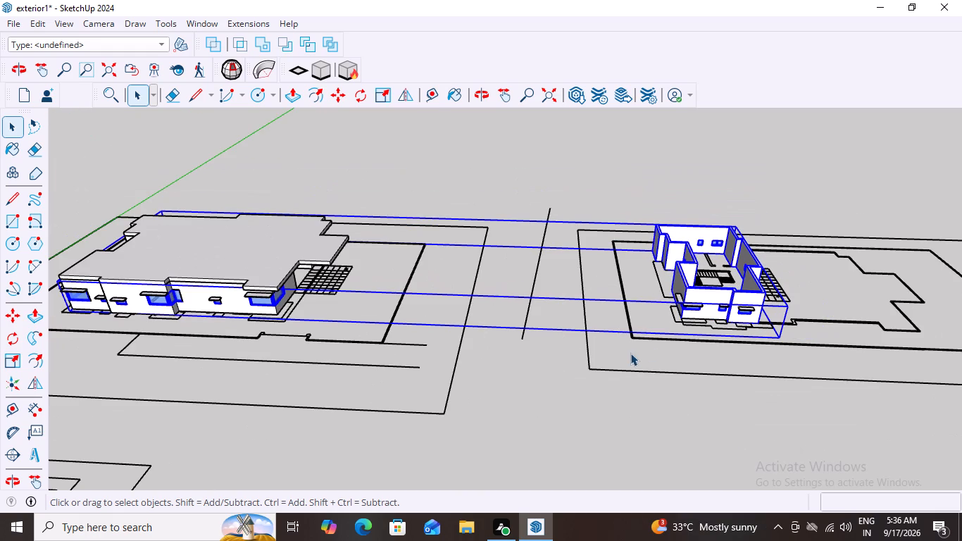
scroll(637, 357, down, 4)
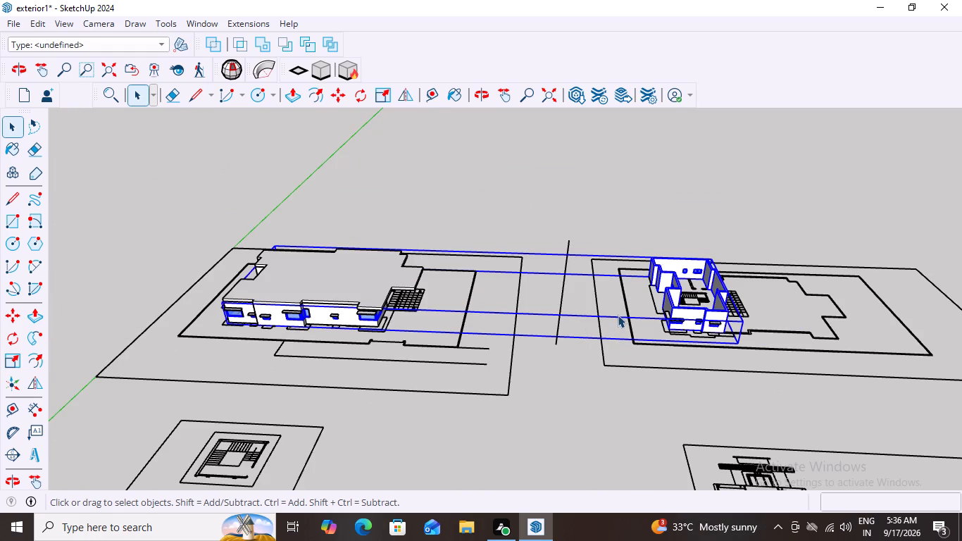
click(618, 315)
Open the group shared by both houses, select the unroofed house's walls to check how they are nested, and clear the selection.
scroll(668, 284, up, 2)
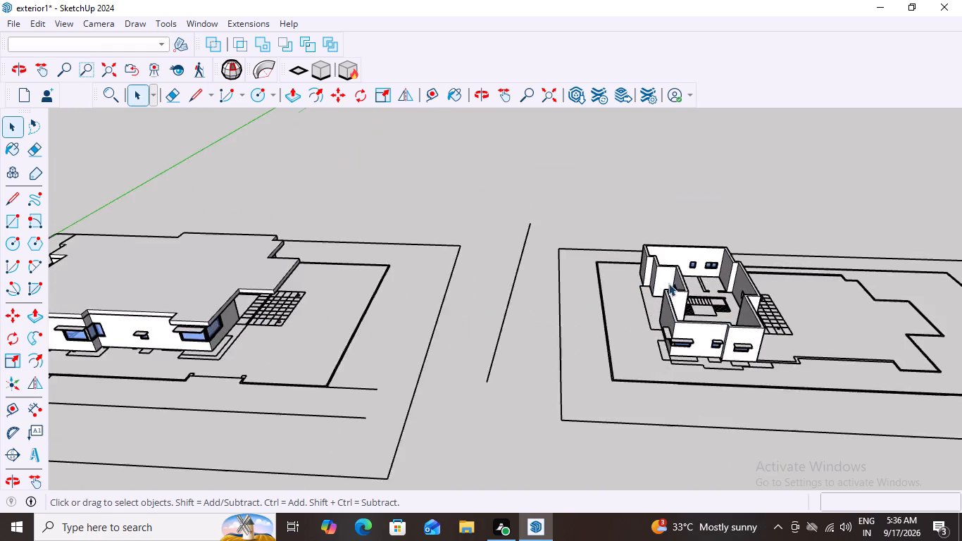
scroll(668, 283, up, 9)
triple_click(678, 255)
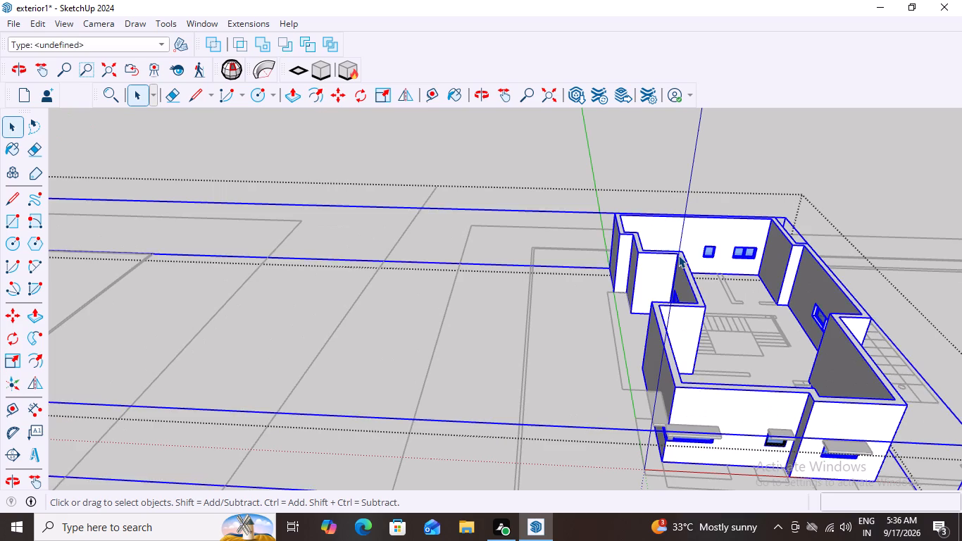
triple_click(678, 255)
click(678, 255)
click(678, 255)
click(678, 255)
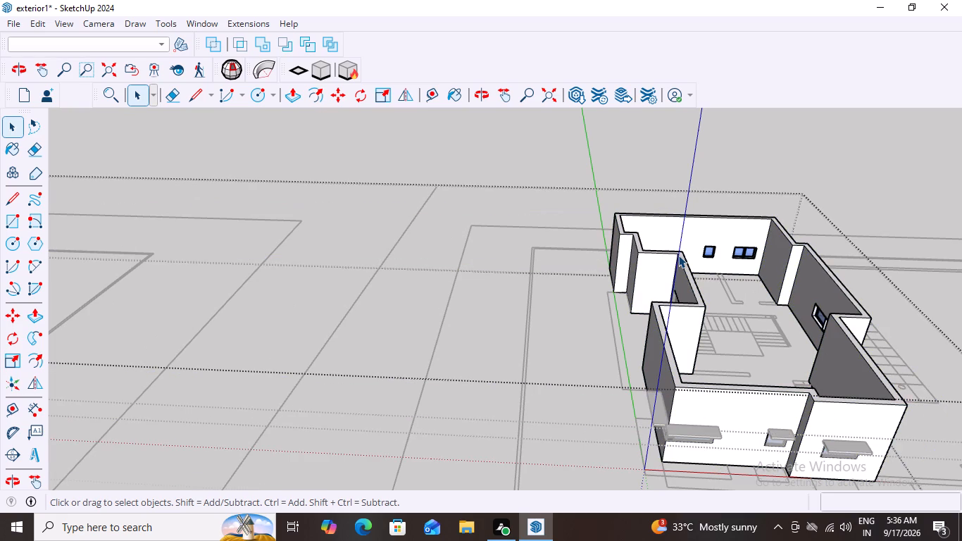
scroll(678, 255, down, 7)
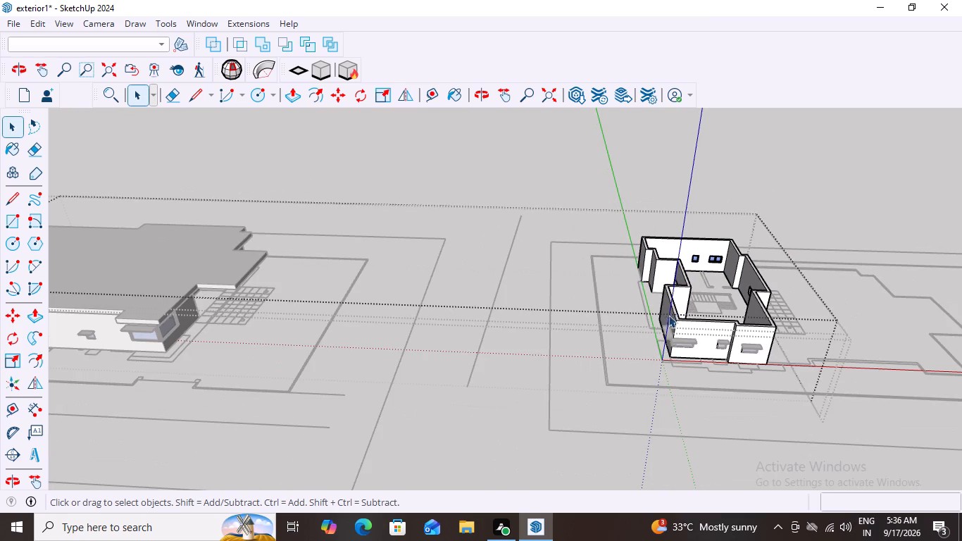
drag(793, 189, 700, 300)
drag(700, 300, 650, 373)
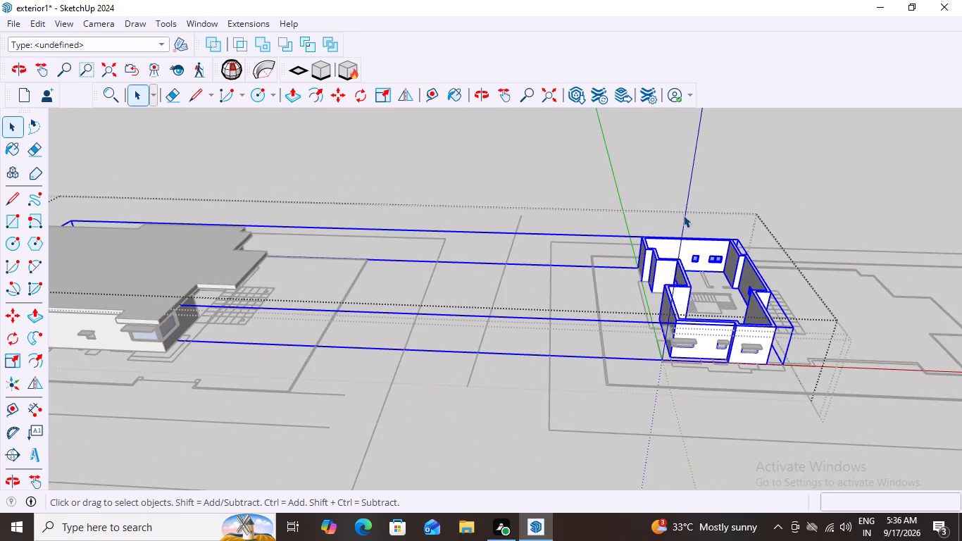
click(664, 222)
click(644, 237)
click(668, 211)
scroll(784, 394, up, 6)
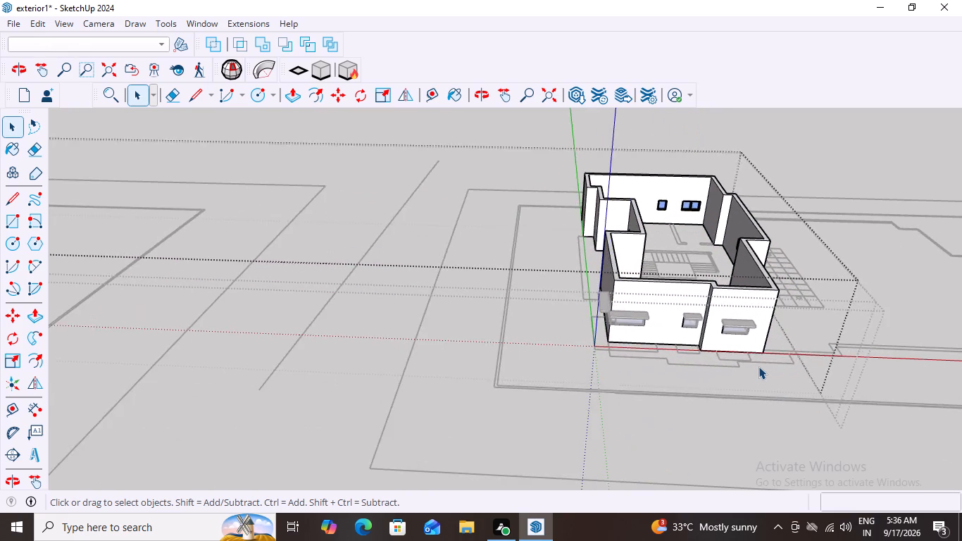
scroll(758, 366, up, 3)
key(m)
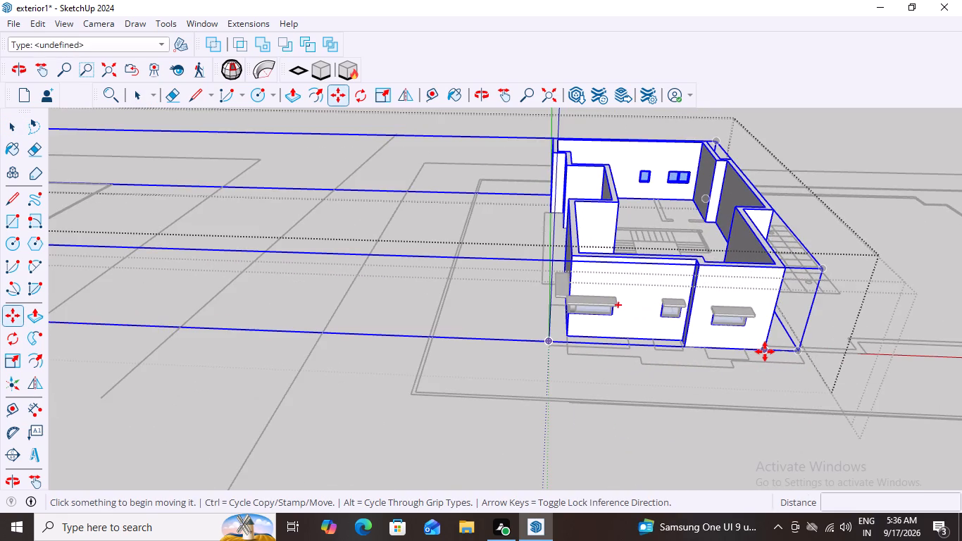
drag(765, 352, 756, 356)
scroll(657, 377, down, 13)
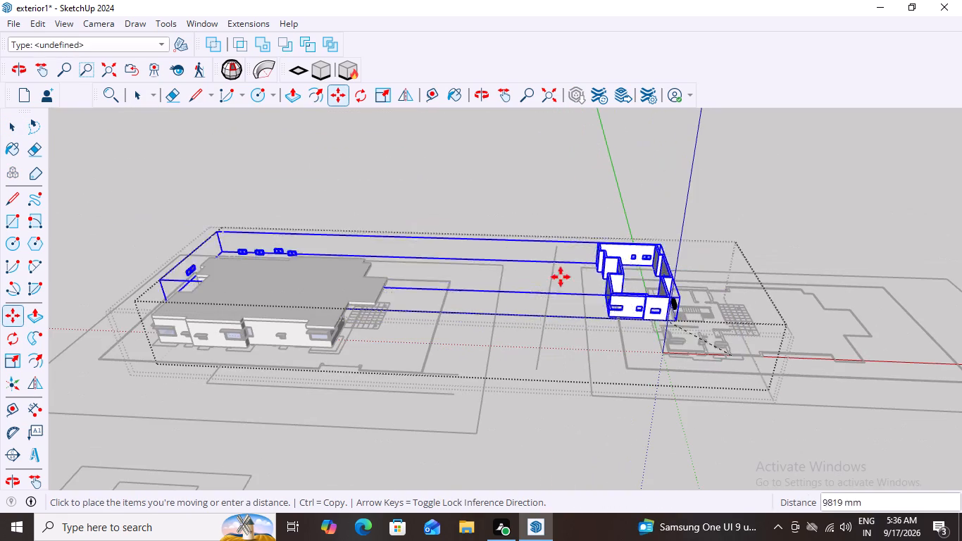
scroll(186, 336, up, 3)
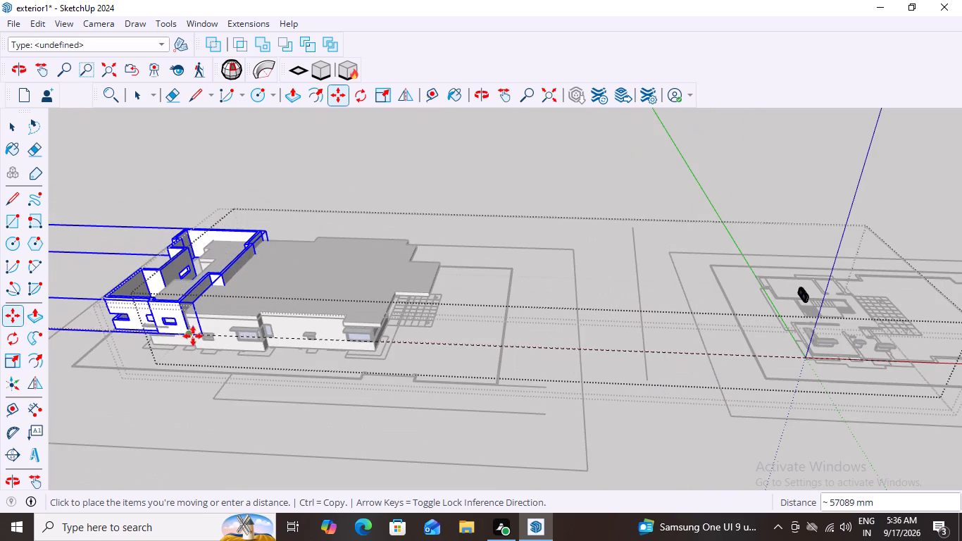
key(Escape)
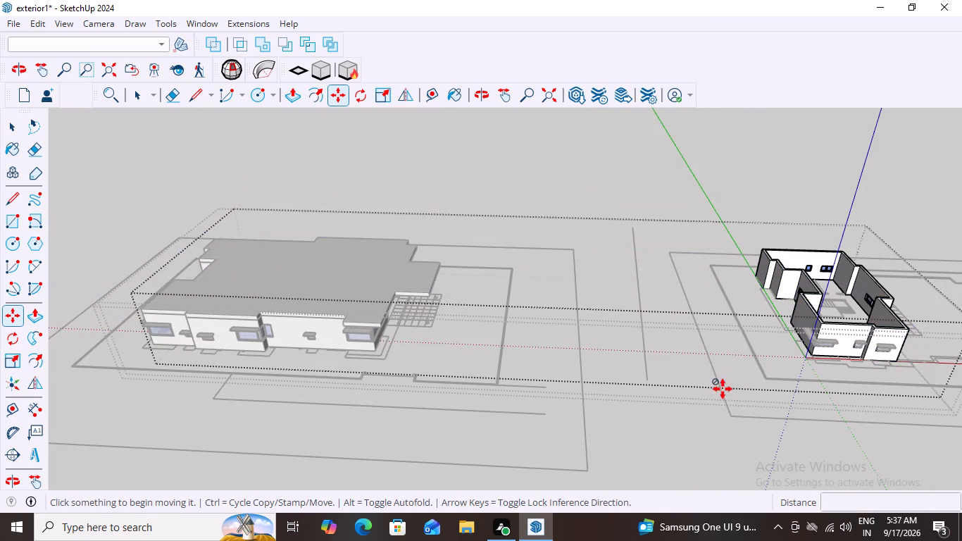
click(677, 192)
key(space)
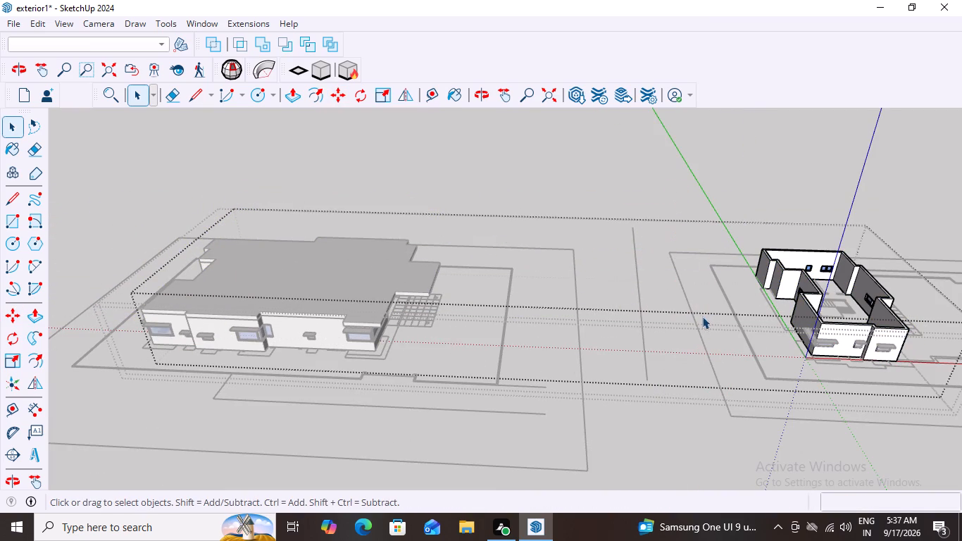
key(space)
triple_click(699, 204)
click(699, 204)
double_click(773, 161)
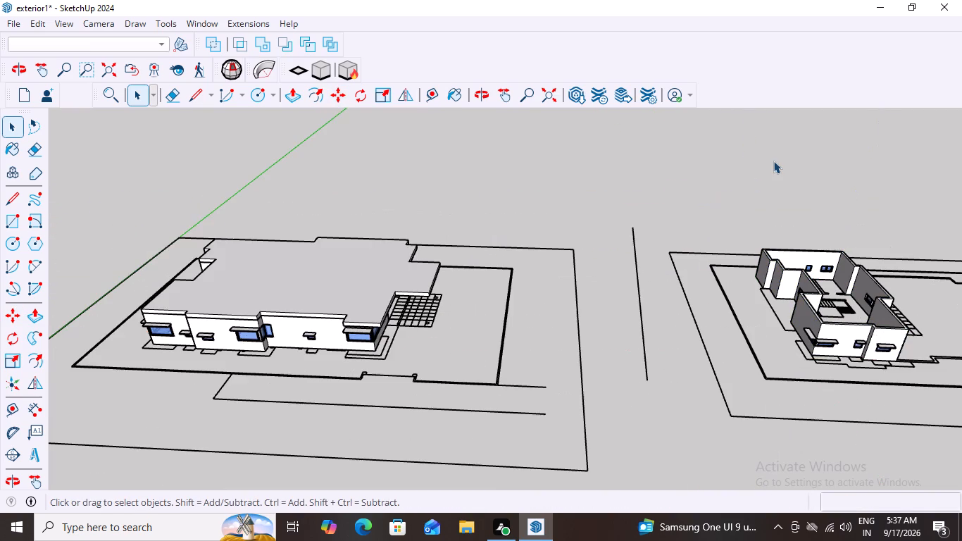
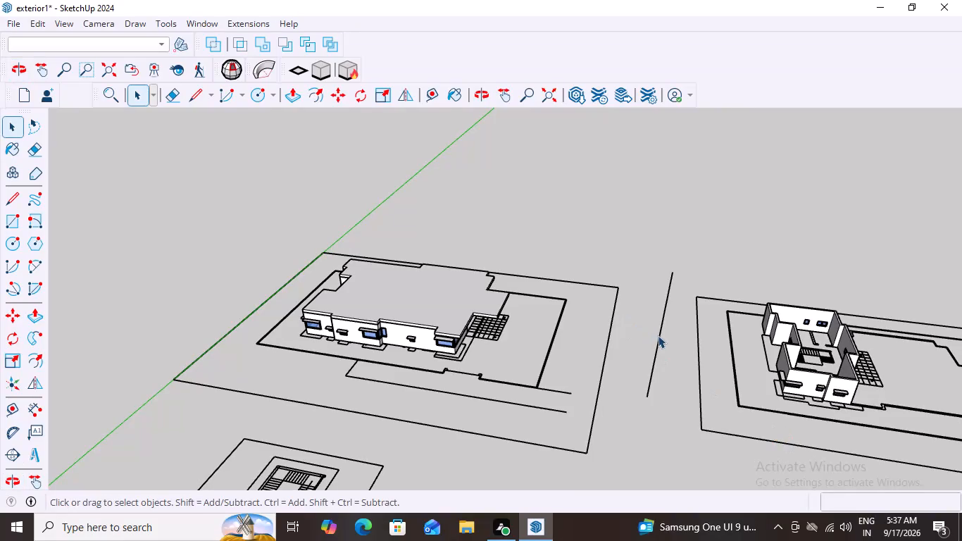
Delete the stray line between the two houses' site plots.
click(658, 335)
key(Delete)
Select everything around the unroofed house to check what is grouped with it, and clear the selection.
scroll(675, 319, down, 4)
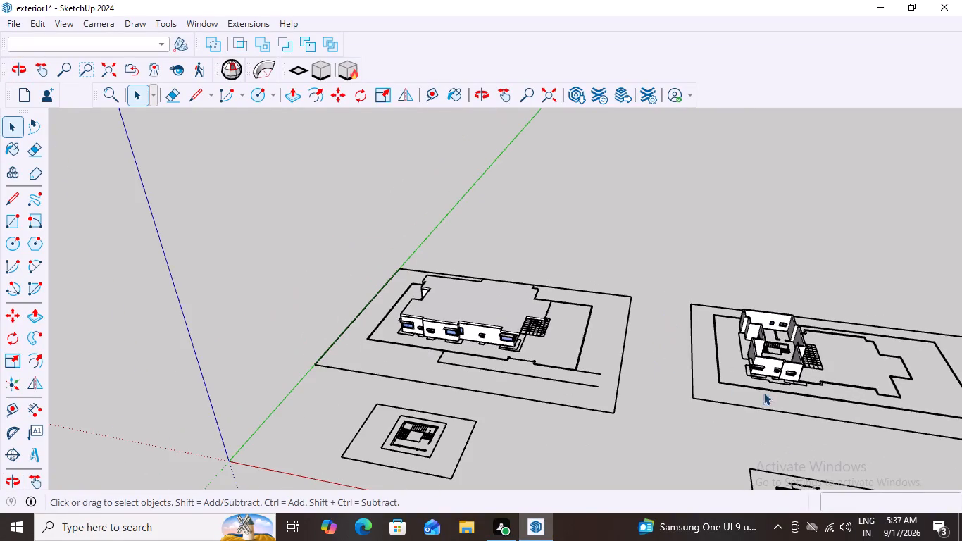
middle_drag(872, 393, 899, 335)
scroll(770, 384, up, 6)
middle_drag(796, 383, 825, 402)
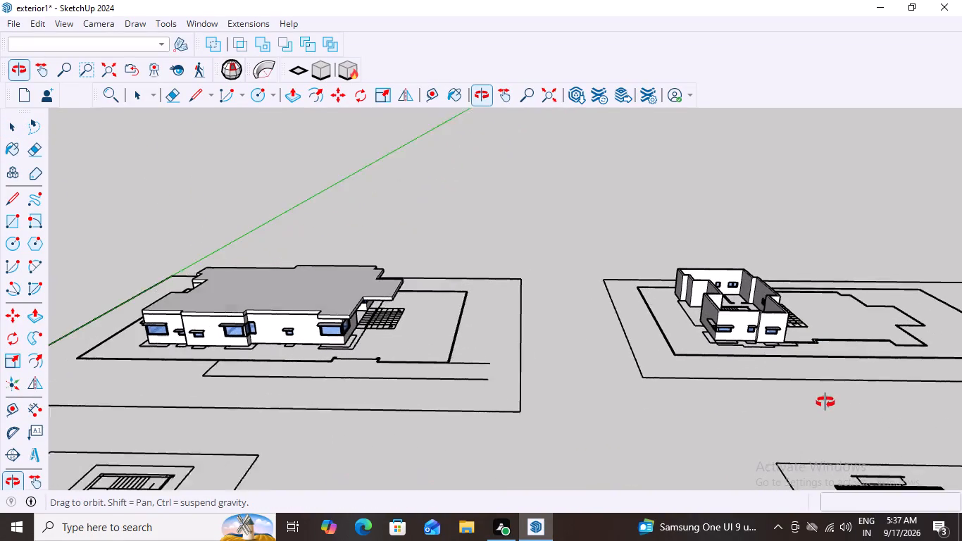
middle_drag(825, 402, 847, 411)
scroll(826, 314, up, 5)
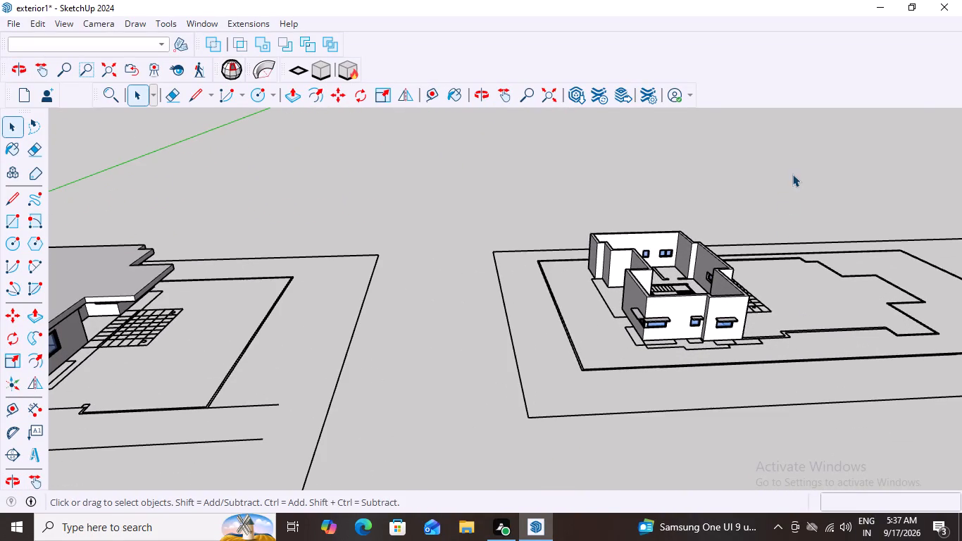
drag(797, 161, 778, 171)
drag(788, 145, 601, 374)
scroll(606, 366, down, 3)
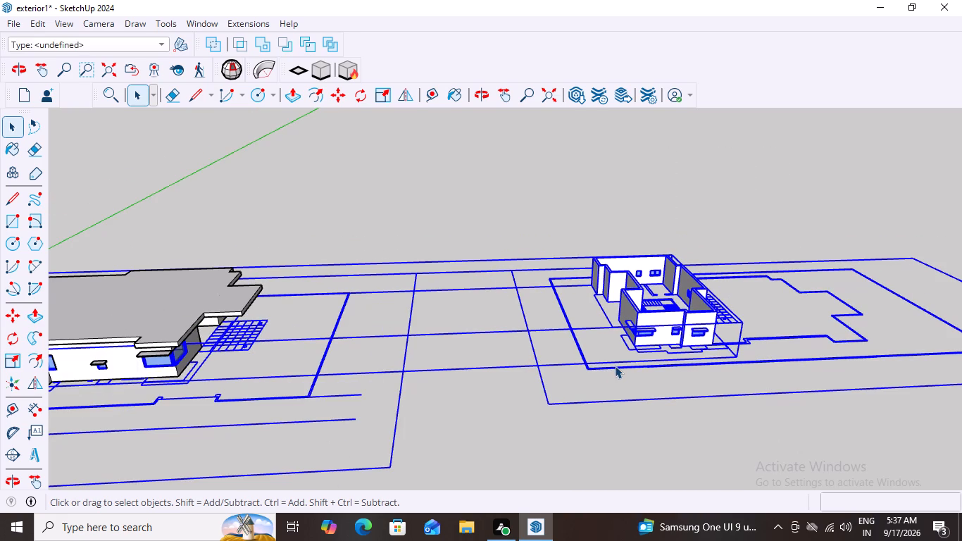
scroll(932, 322, up, 2)
scroll(742, 364, up, 3)
click(747, 182)
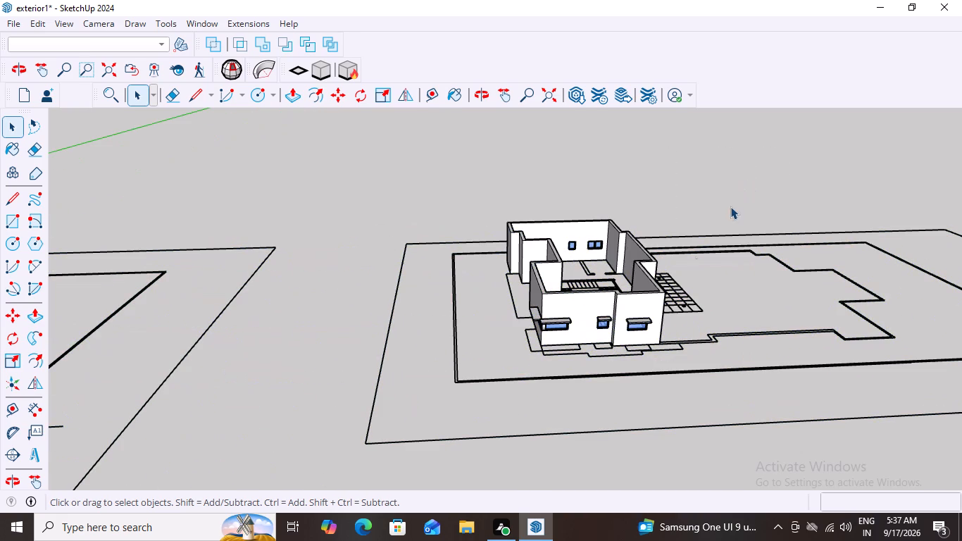
Move the group containing the unroofed house's walls by its bottom front corner onto the matching front corner of the roofed house's roof.
click(658, 297)
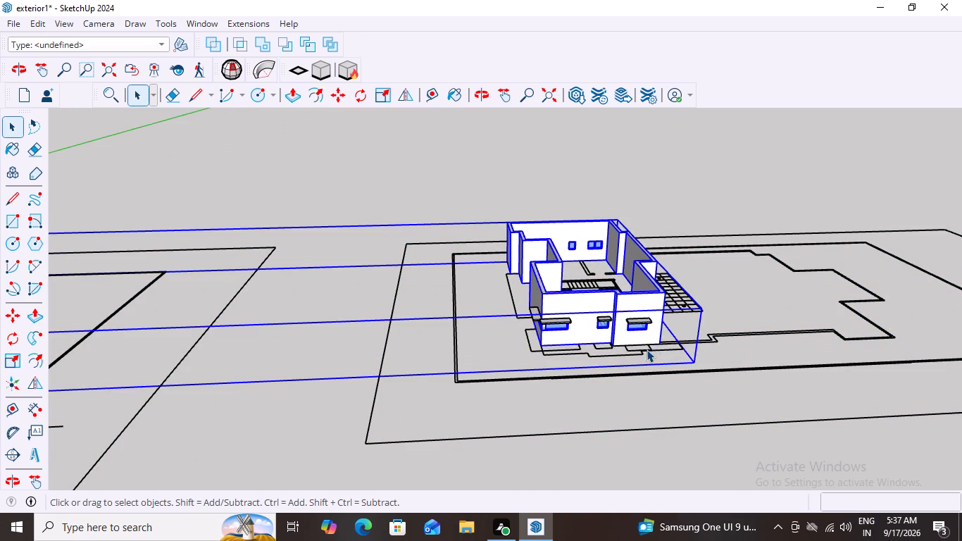
scroll(646, 349, down, 6)
scroll(655, 387, up, 11)
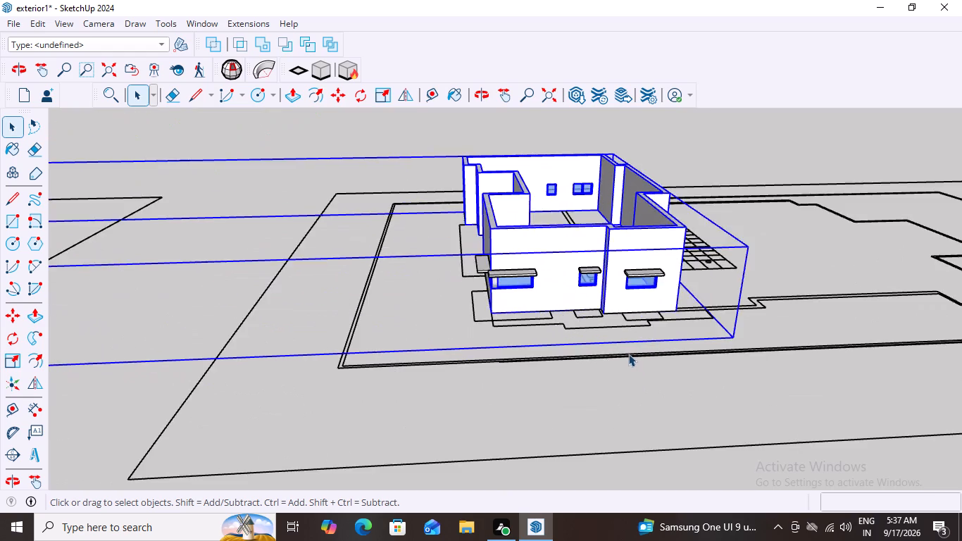
scroll(628, 354, up, 4)
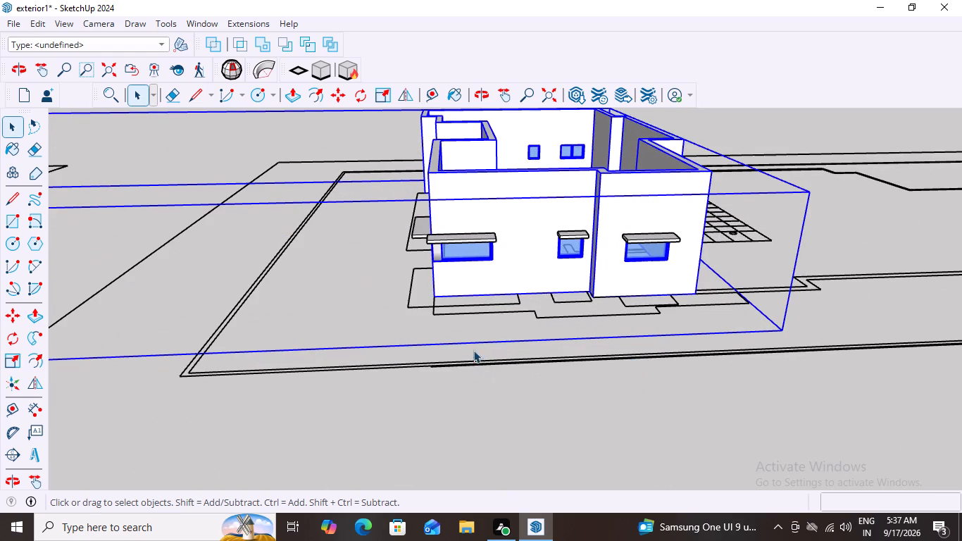
key(m)
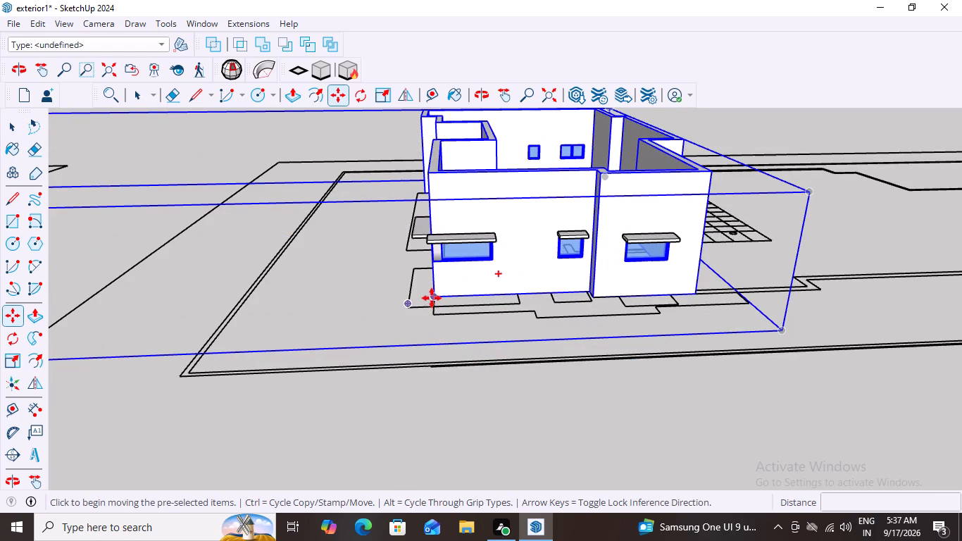
drag(434, 295, 426, 298)
scroll(355, 335, down, 5)
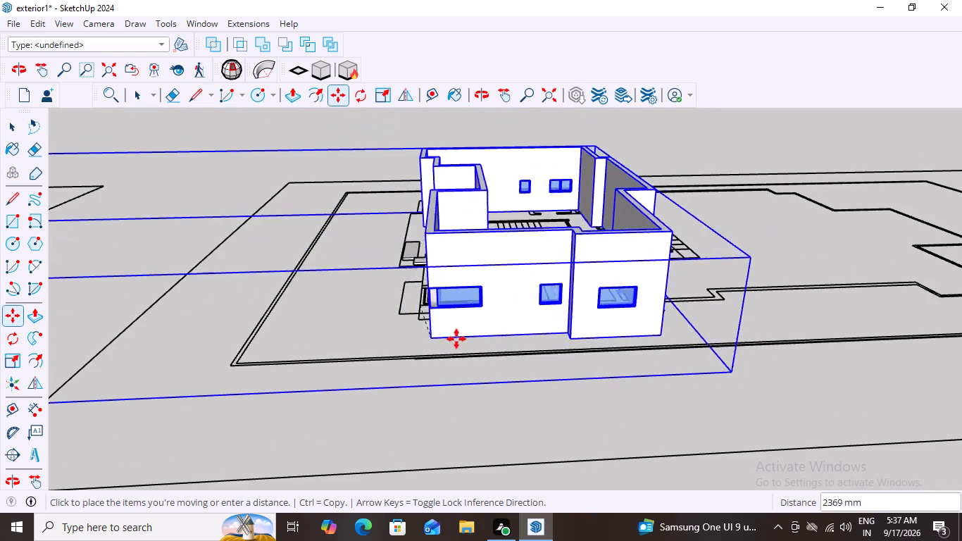
scroll(456, 339, down, 2)
scroll(670, 287, down, 16)
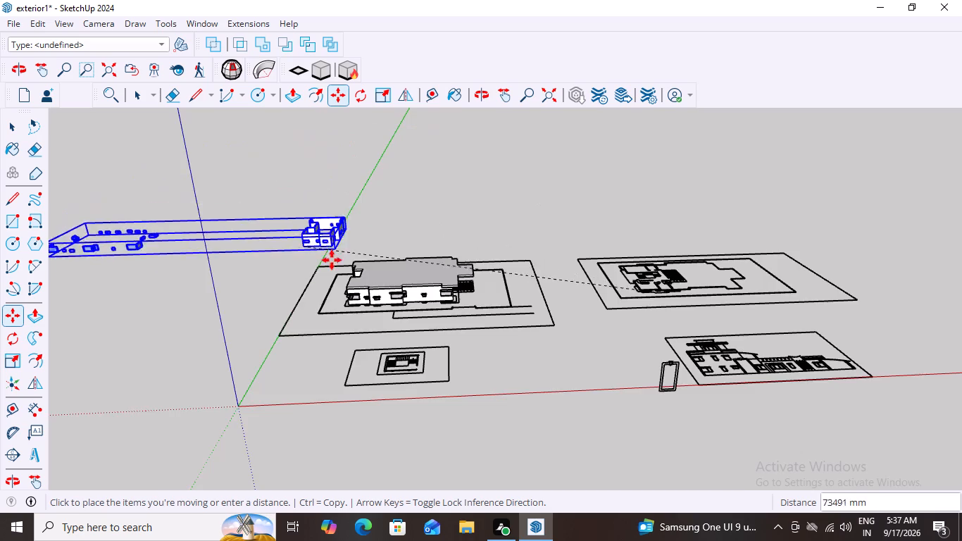
scroll(332, 260, up, 3)
scroll(375, 253, down, 1)
scroll(381, 261, up, 4)
scroll(385, 256, down, 1)
scroll(386, 288, up, 8)
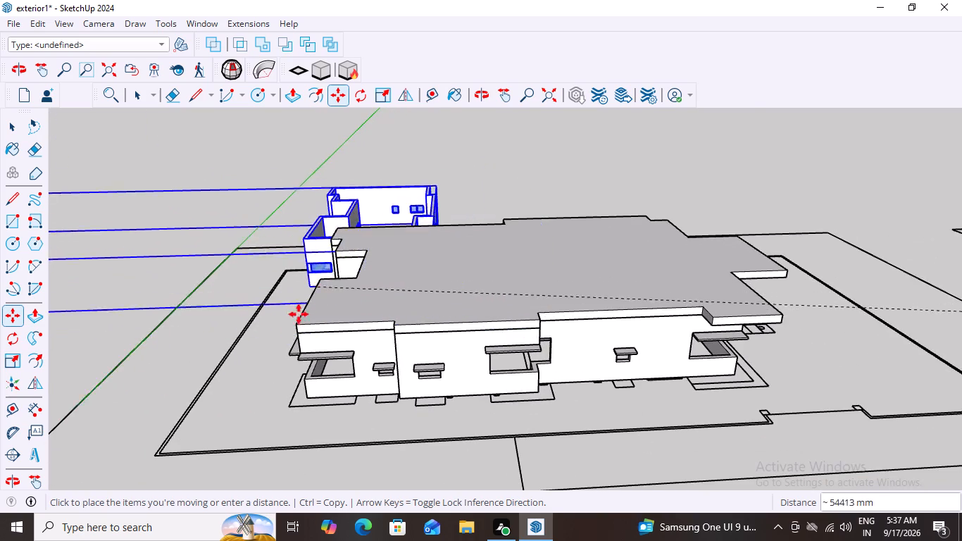
scroll(293, 347, up, 10)
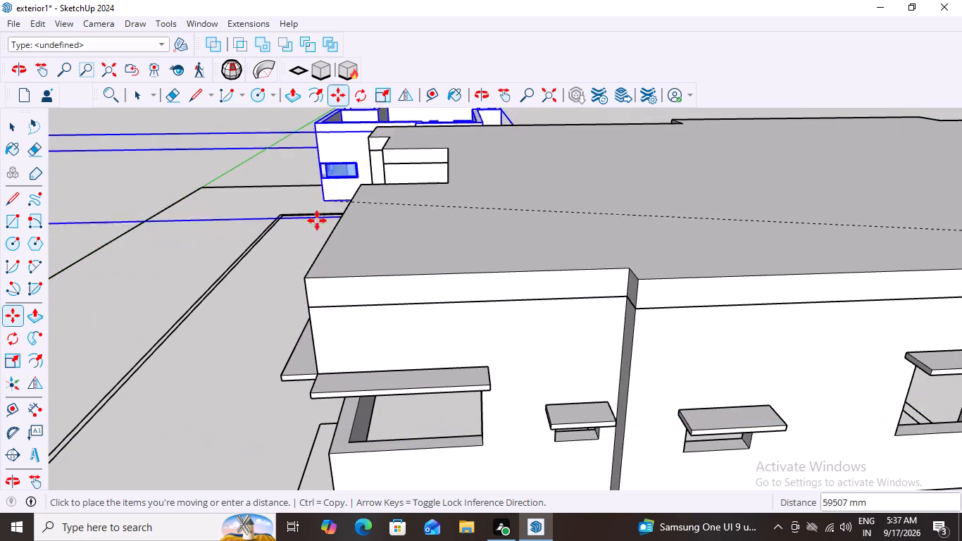
click(304, 278)
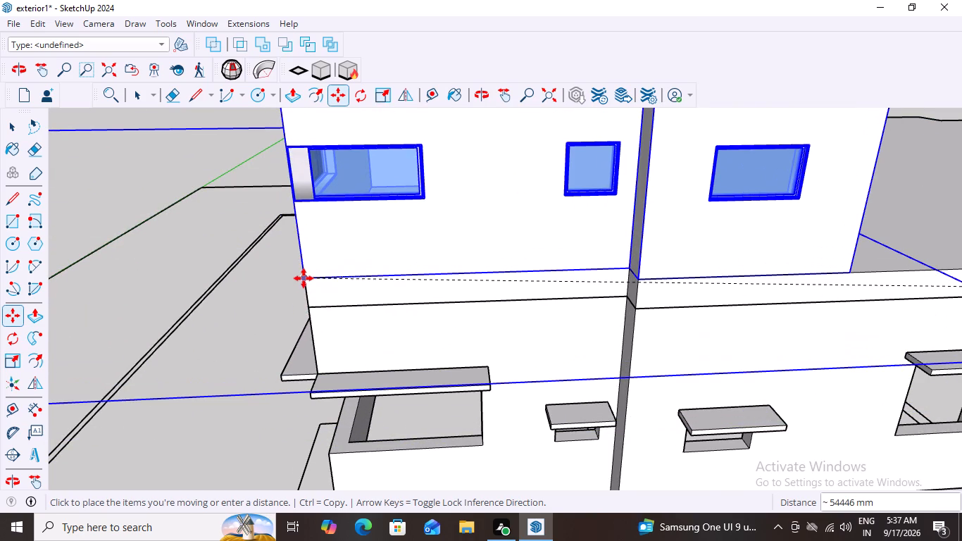
scroll(252, 294, down, 12)
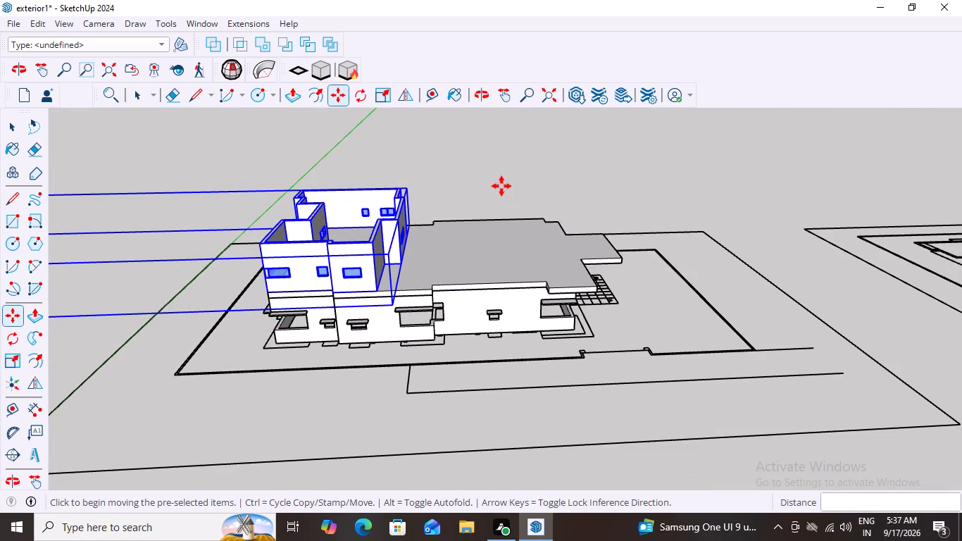
key(space)
click(489, 166)
Examine the stacked house, select the detached windows away from it to check their grouping, and clear the selection.
middle_drag(375, 273, 442, 203)
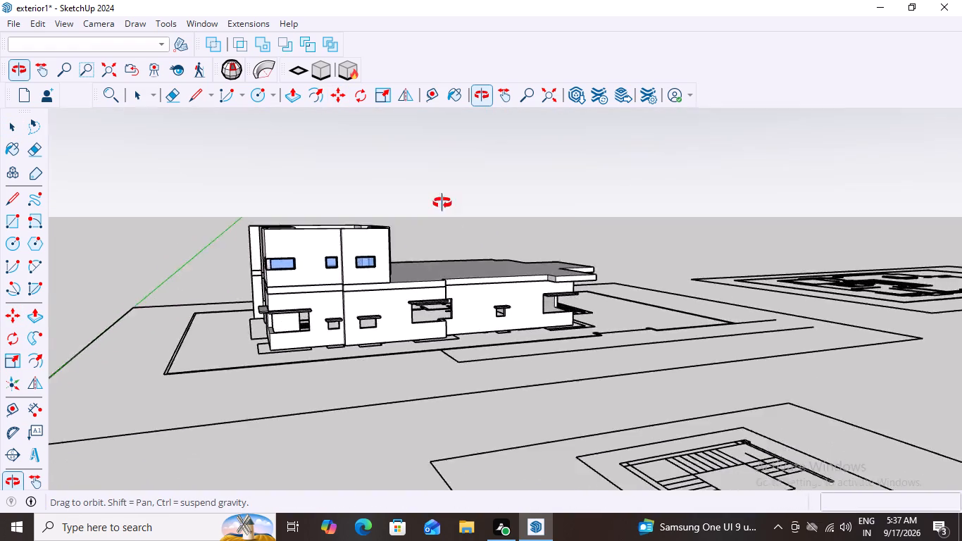
middle_drag(442, 203, 589, 241)
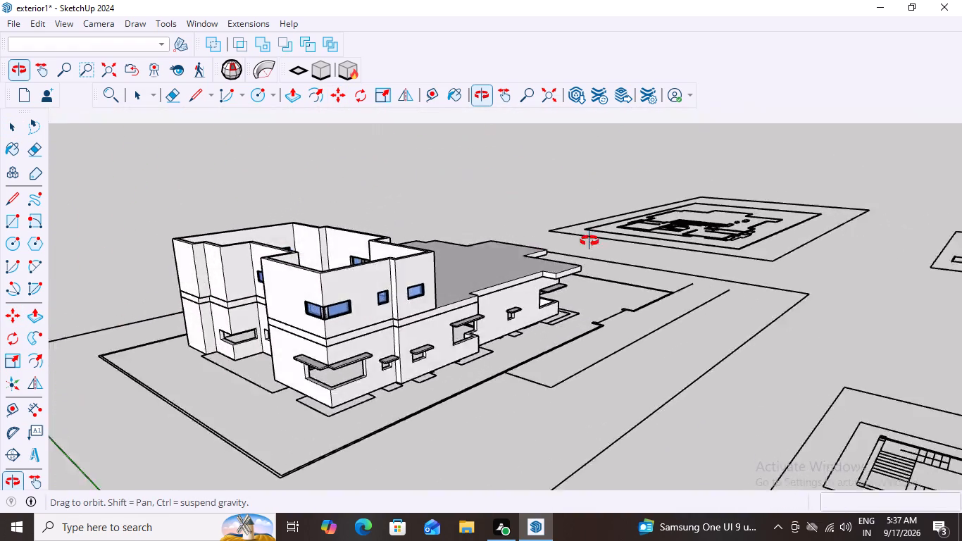
middle_drag(589, 241, 354, 258)
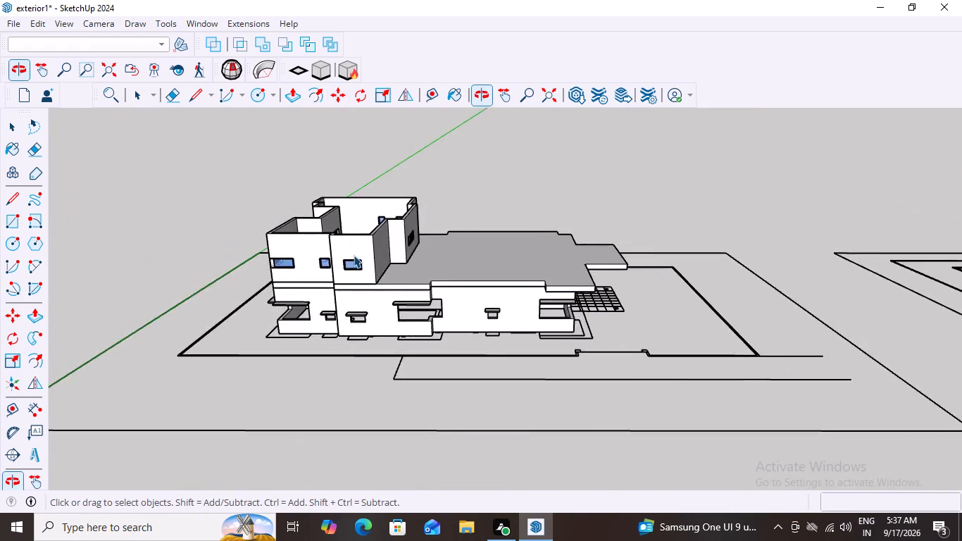
scroll(362, 246, down, 15)
scroll(195, 264, up, 3)
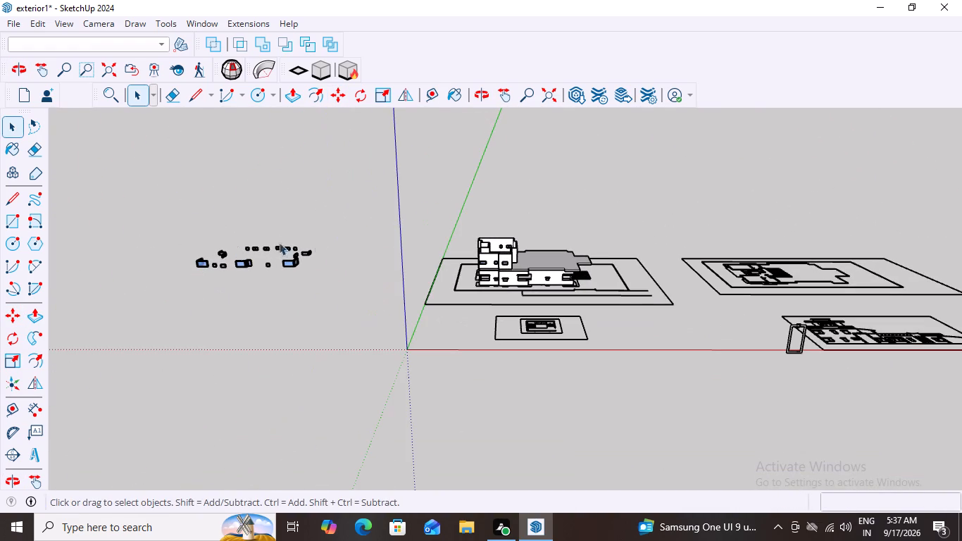
drag(322, 237, 208, 283)
drag(208, 283, 186, 270)
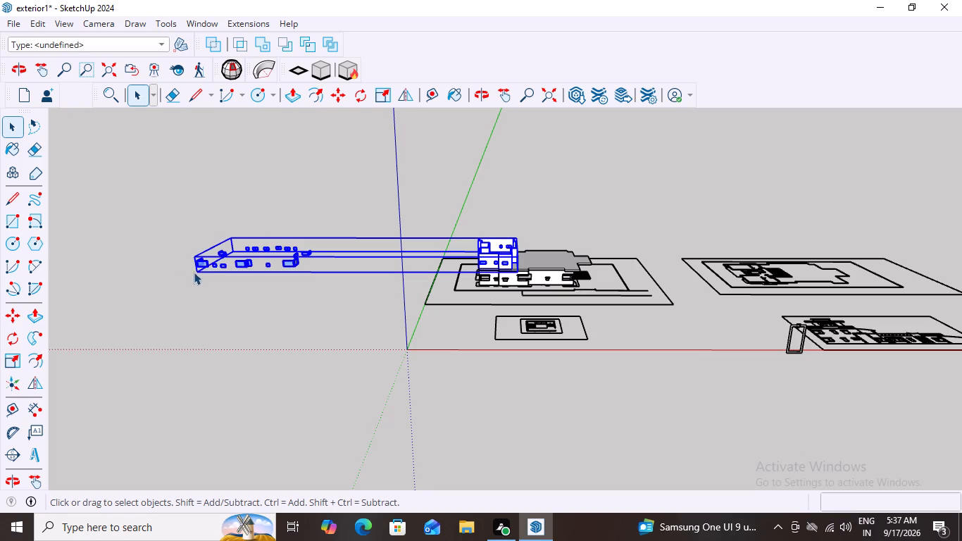
click(339, 250)
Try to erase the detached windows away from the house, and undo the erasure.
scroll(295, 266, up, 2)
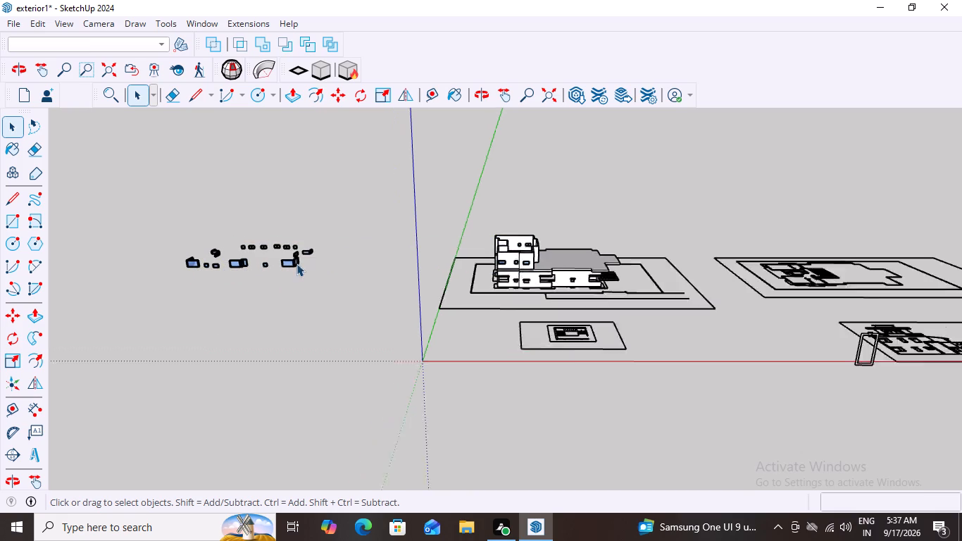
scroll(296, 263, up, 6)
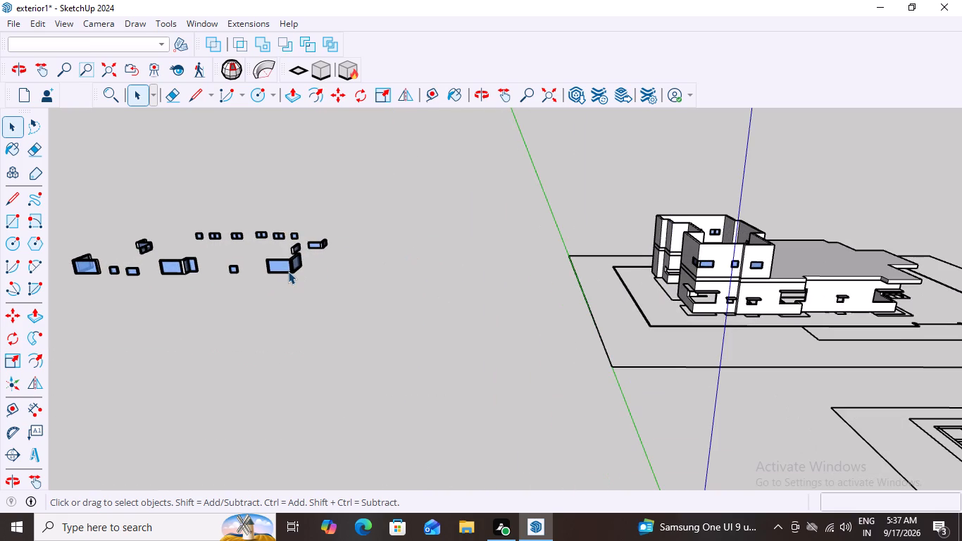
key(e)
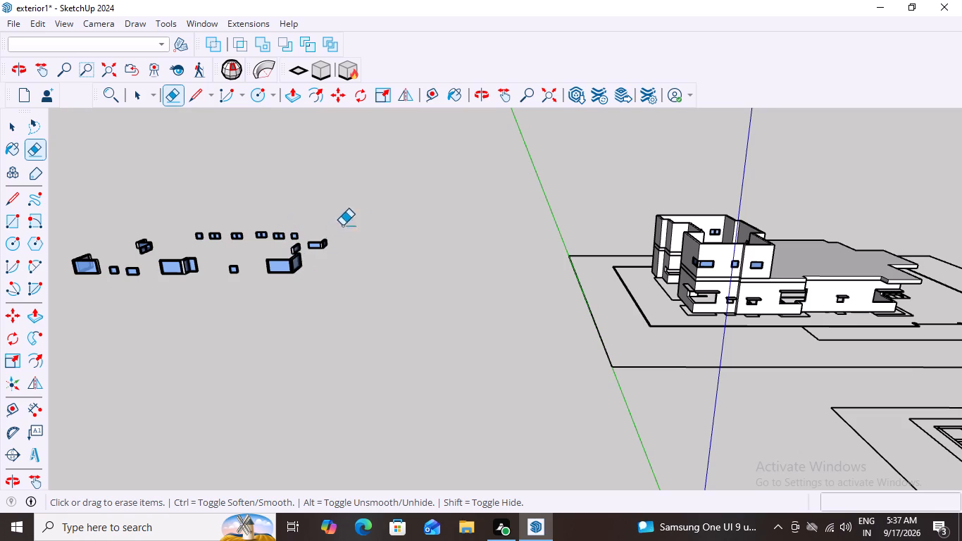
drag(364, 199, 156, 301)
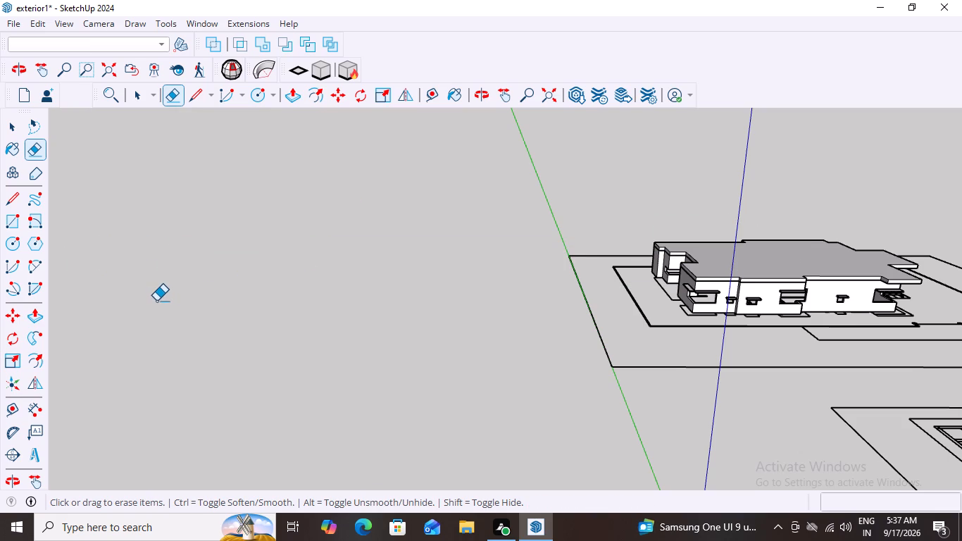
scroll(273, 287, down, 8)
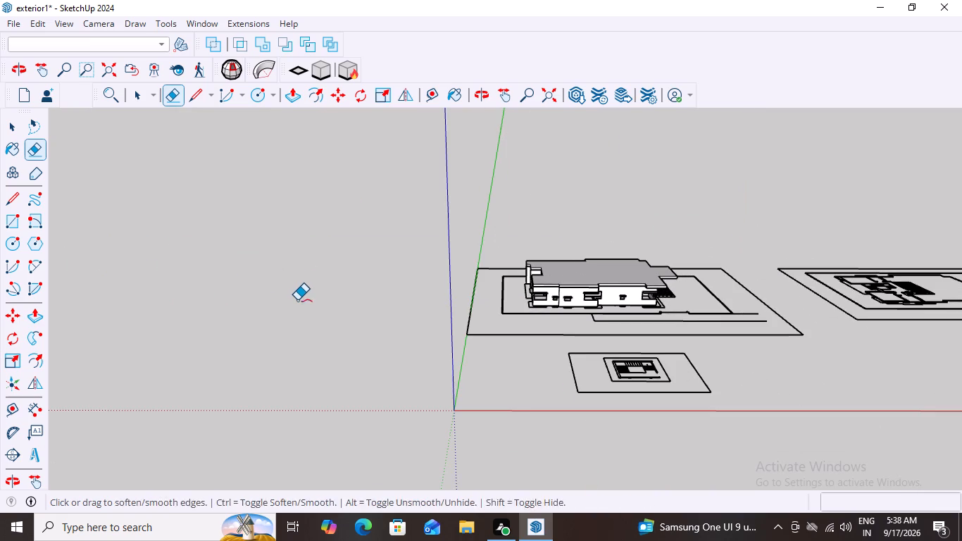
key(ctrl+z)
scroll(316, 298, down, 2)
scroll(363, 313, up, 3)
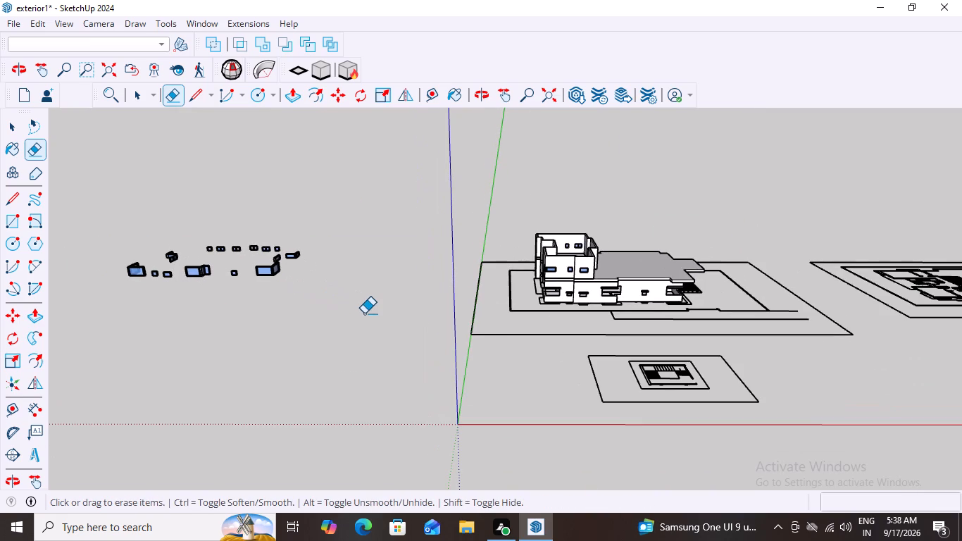
Examine the stacked house's walls and windows from several sides, along with the detached windows away from it.
key(space)
middle_drag(634, 311, 517, 254)
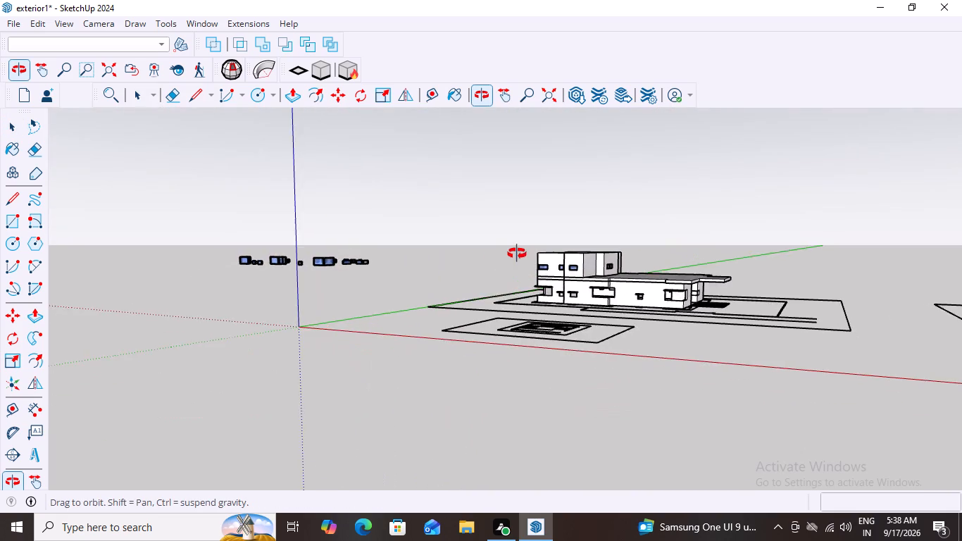
middle_drag(517, 254, 544, 321)
scroll(547, 306, up, 2)
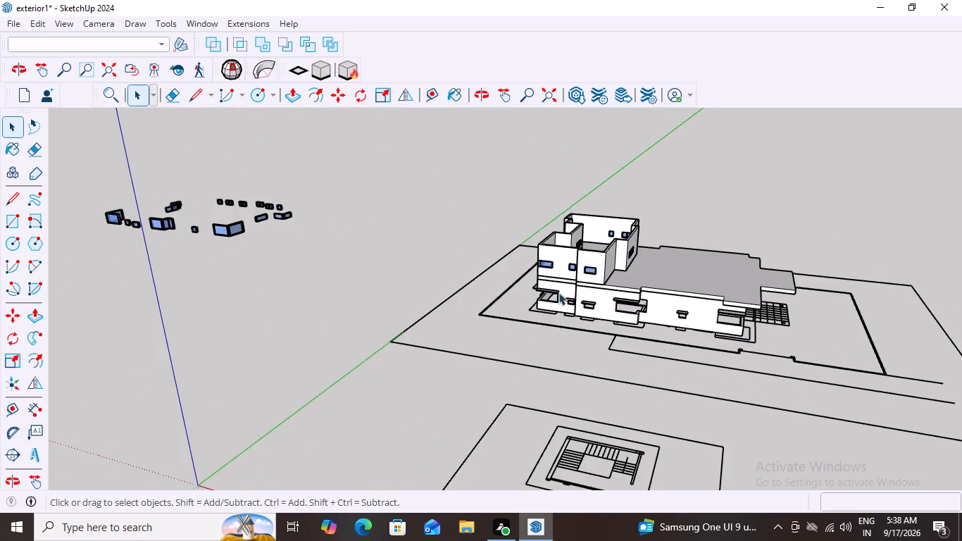
scroll(558, 292, up, 9)
middle_drag(588, 318, 749, 301)
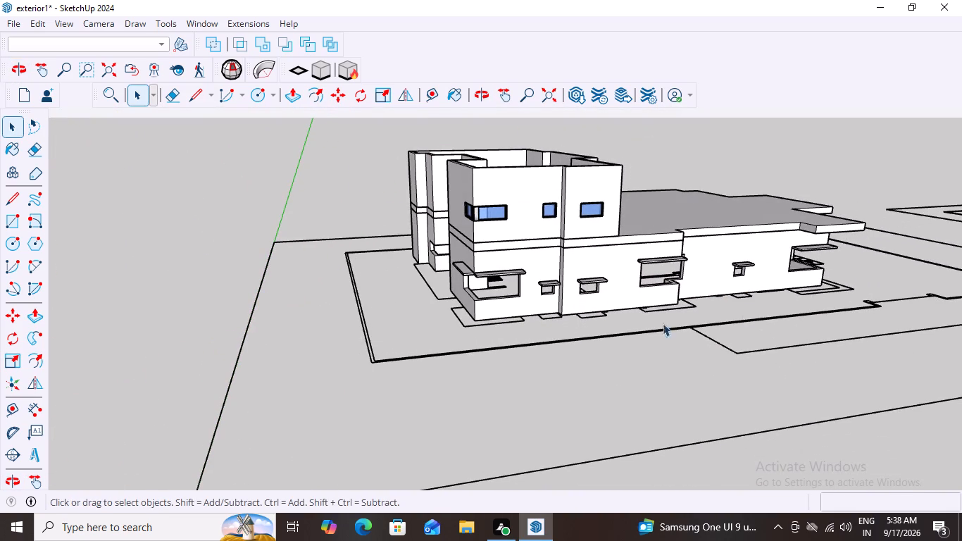
middle_drag(426, 330, 749, 304)
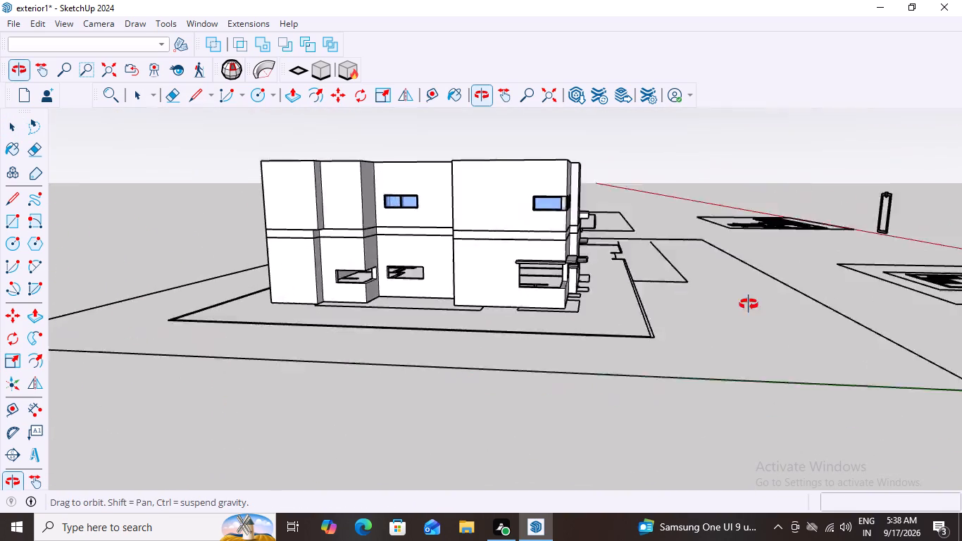
middle_drag(749, 304, 289, 372)
scroll(278, 367, down, 10)
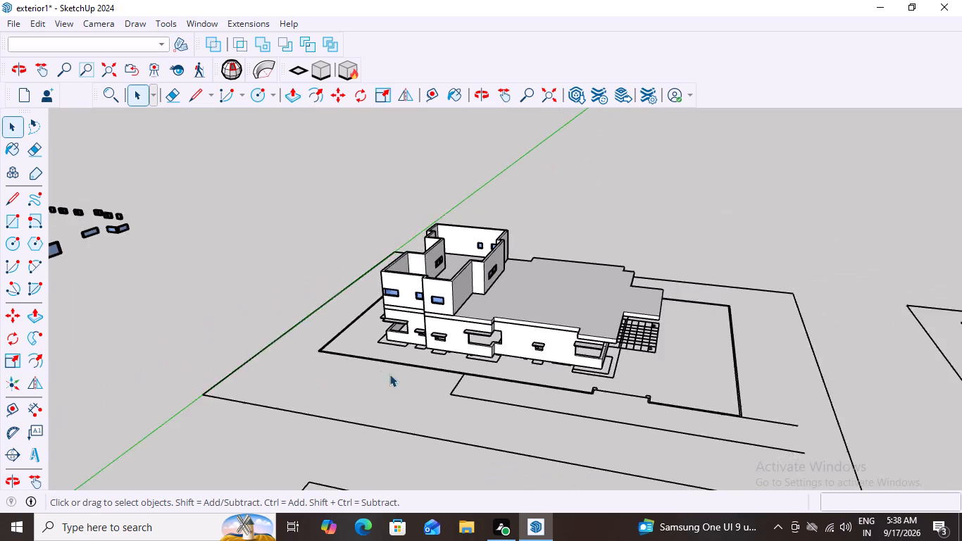
scroll(389, 374, down, 5)
scroll(113, 341, up, 3)
scroll(177, 295, up, 8)
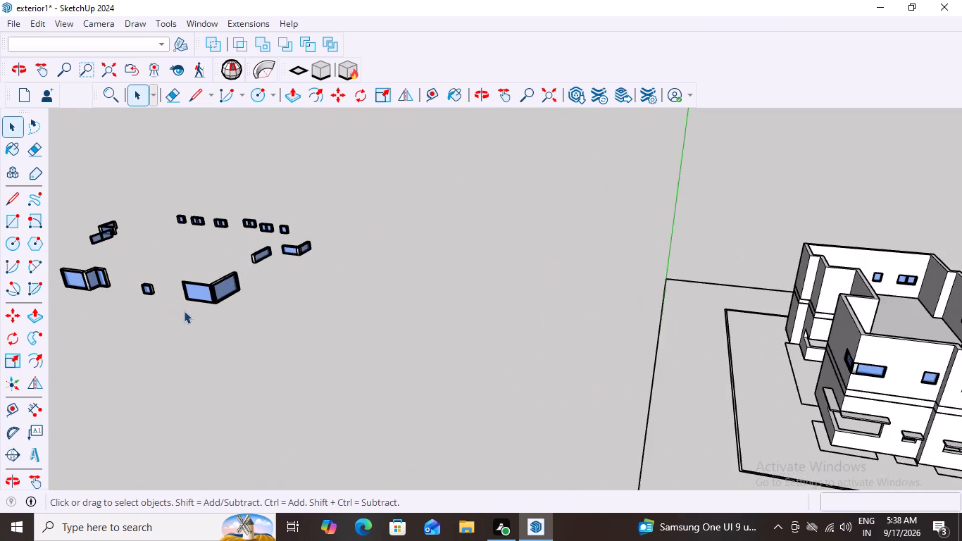
scroll(192, 314, up, 2)
scroll(304, 262, down, 14)
middle_drag(378, 344, 453, 337)
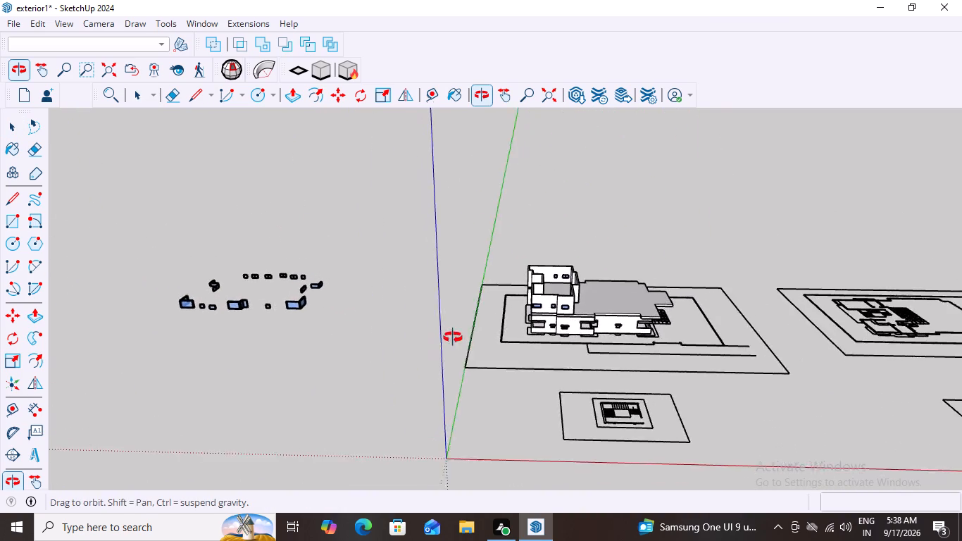
middle_drag(453, 337, 460, 337)
scroll(223, 348, up, 15)
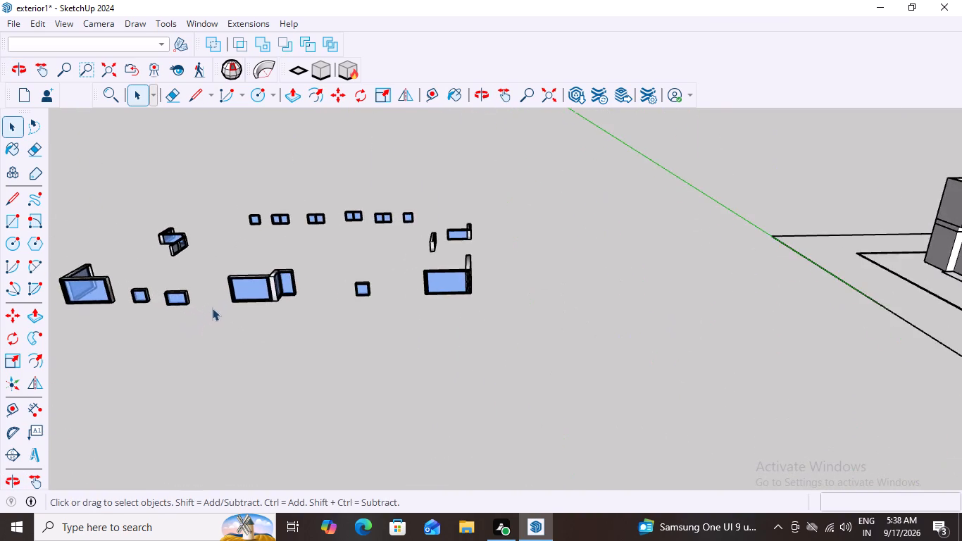
Examine the detached windows away from the house, comparing their frames and glass panes up close.
scroll(201, 309, up, 6)
scroll(256, 281, up, 4)
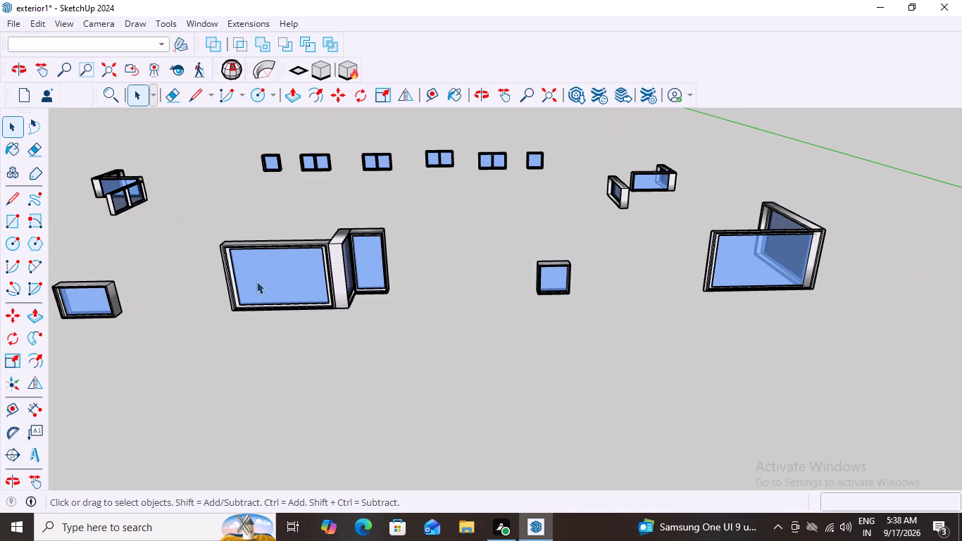
scroll(256, 281, down, 11)
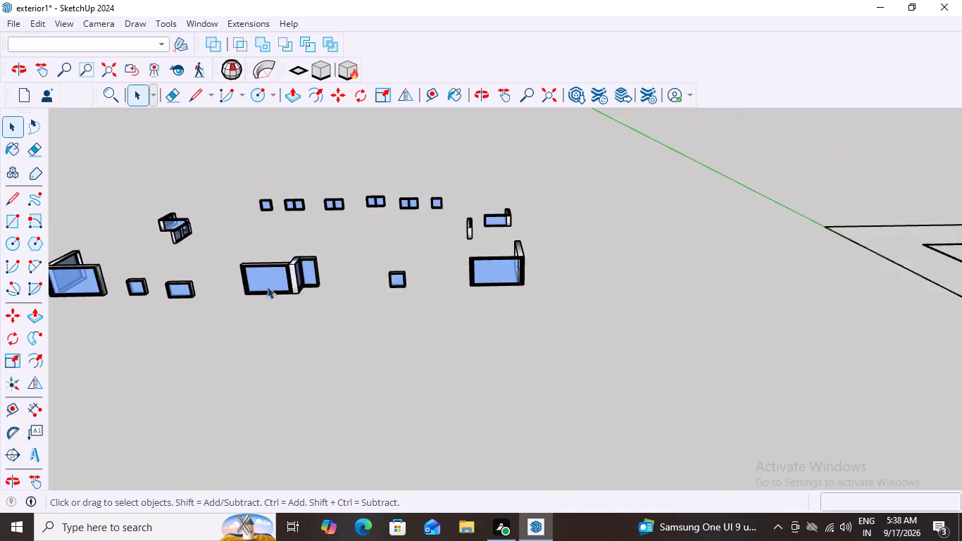
scroll(267, 286, down, 12)
scroll(369, 339, up, 1)
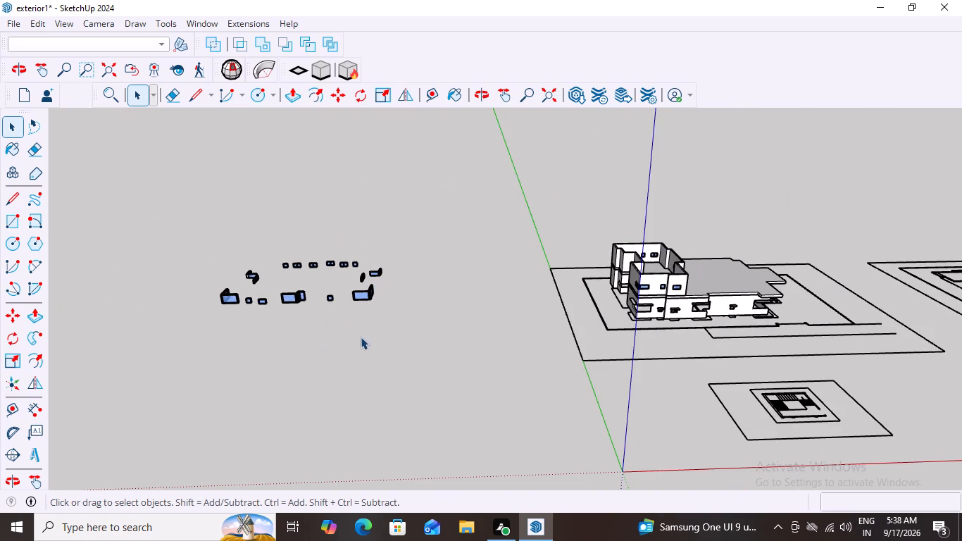
scroll(361, 337, up, 1)
scroll(330, 289, up, 16)
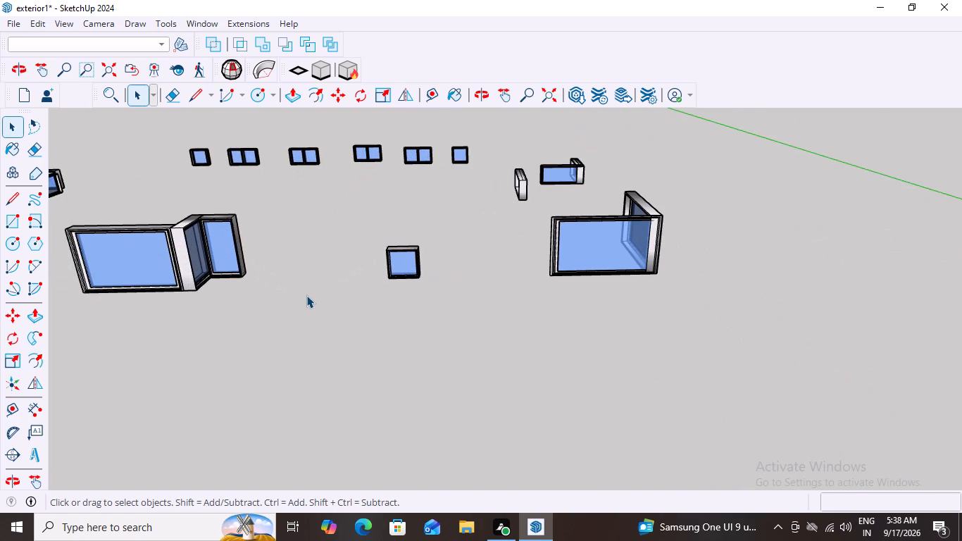
Open the small square detached window's nested groups down to its glass pane to check their structure.
triple_click(397, 270)
click(397, 270)
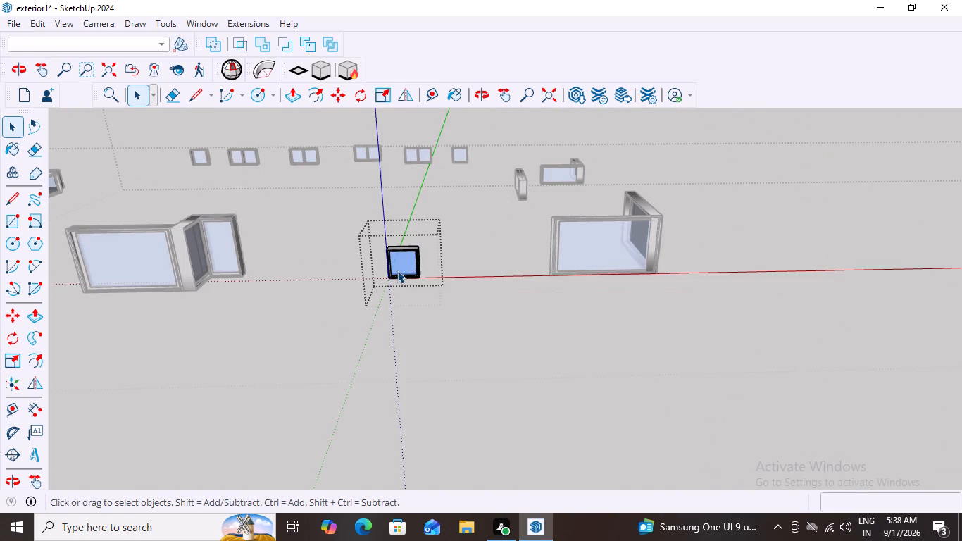
click(397, 270)
double_click(395, 274)
click(395, 274)
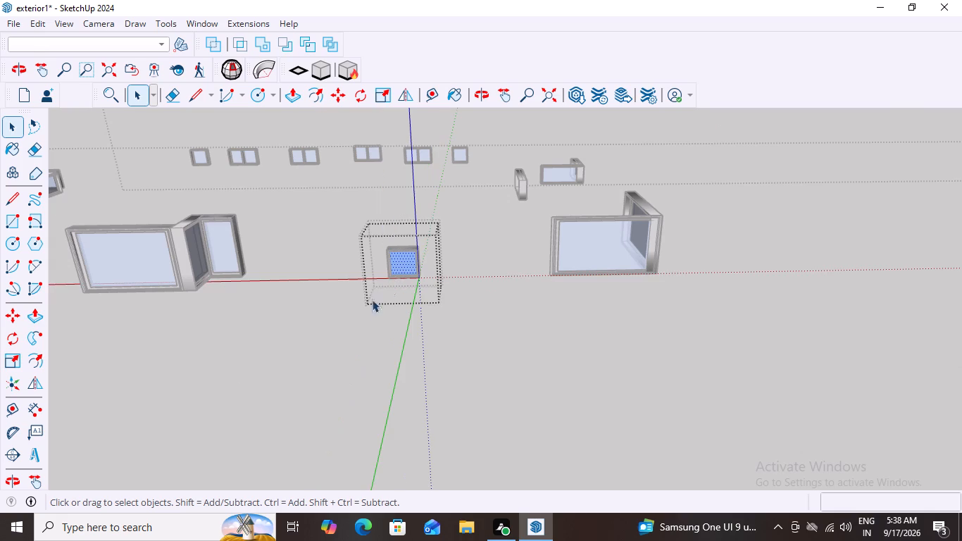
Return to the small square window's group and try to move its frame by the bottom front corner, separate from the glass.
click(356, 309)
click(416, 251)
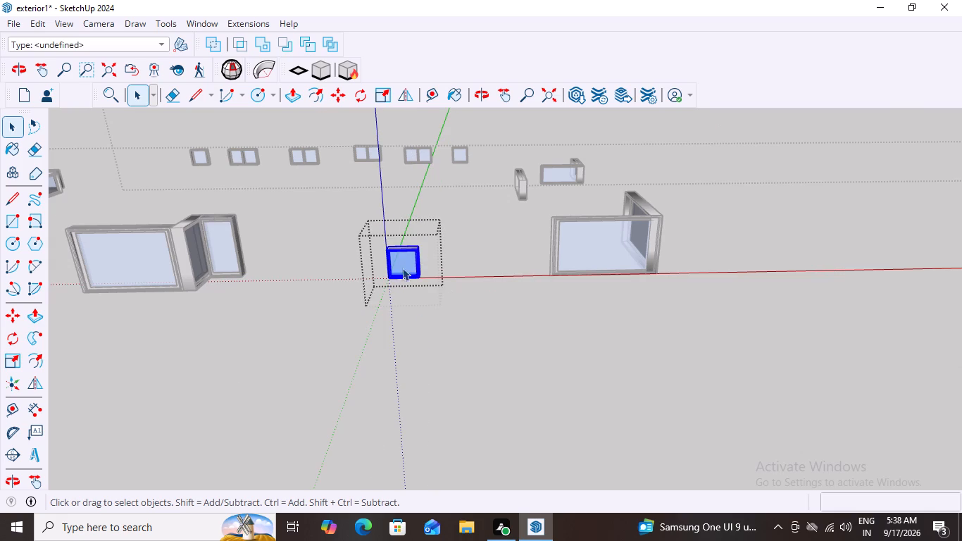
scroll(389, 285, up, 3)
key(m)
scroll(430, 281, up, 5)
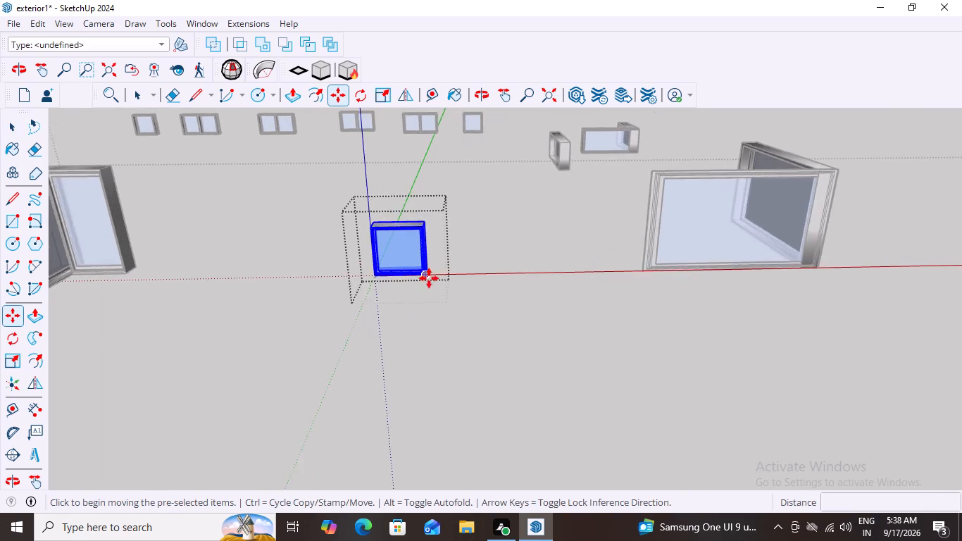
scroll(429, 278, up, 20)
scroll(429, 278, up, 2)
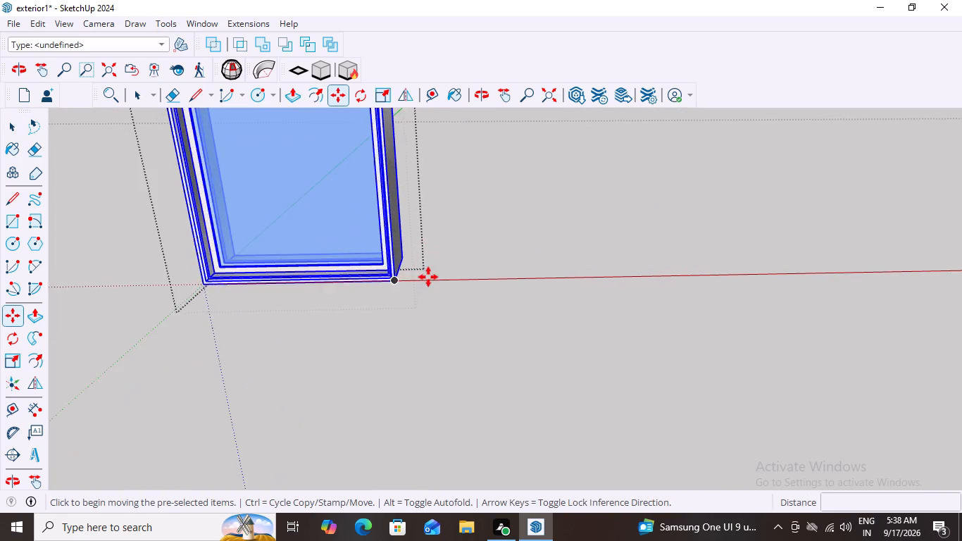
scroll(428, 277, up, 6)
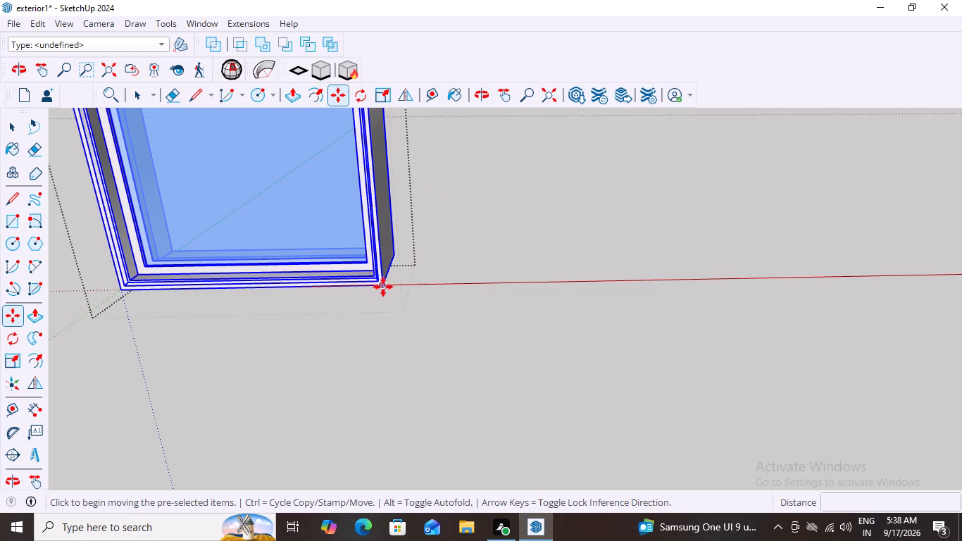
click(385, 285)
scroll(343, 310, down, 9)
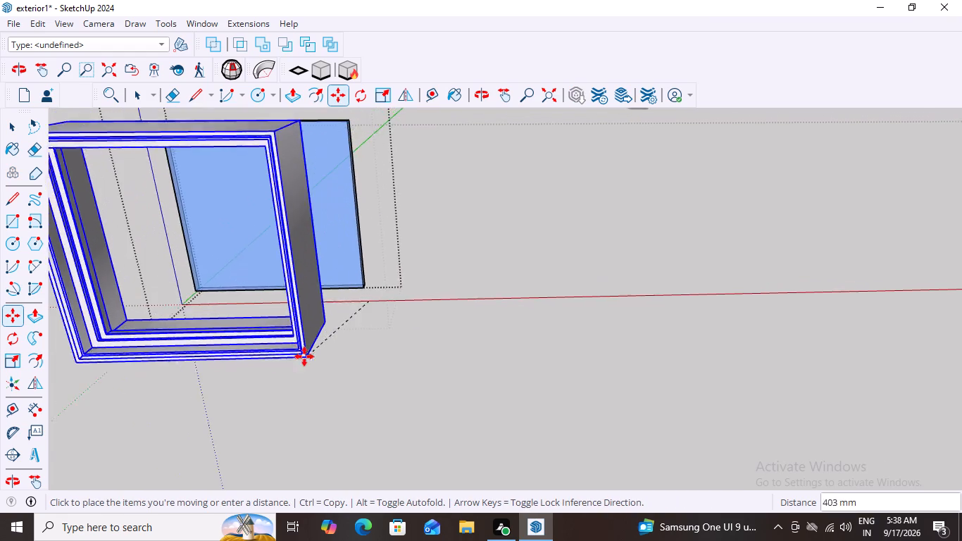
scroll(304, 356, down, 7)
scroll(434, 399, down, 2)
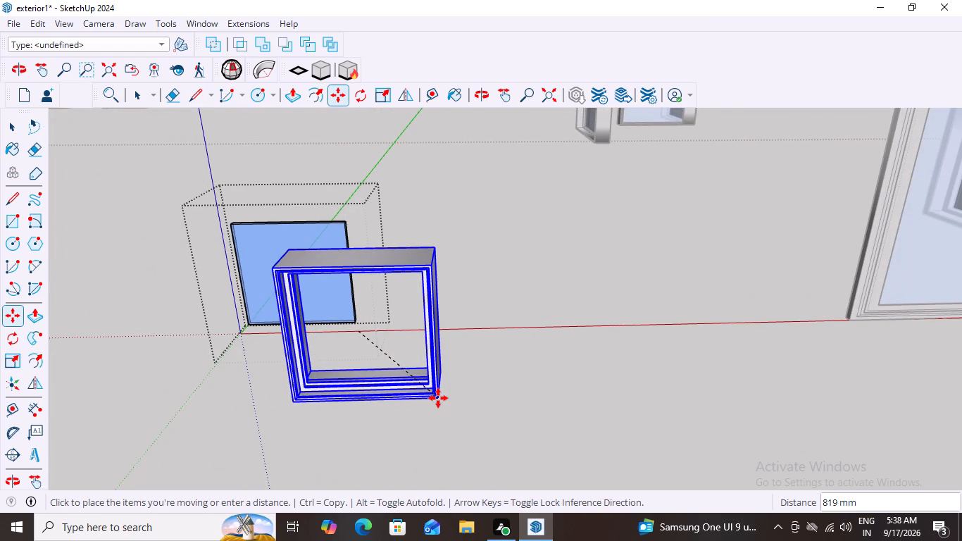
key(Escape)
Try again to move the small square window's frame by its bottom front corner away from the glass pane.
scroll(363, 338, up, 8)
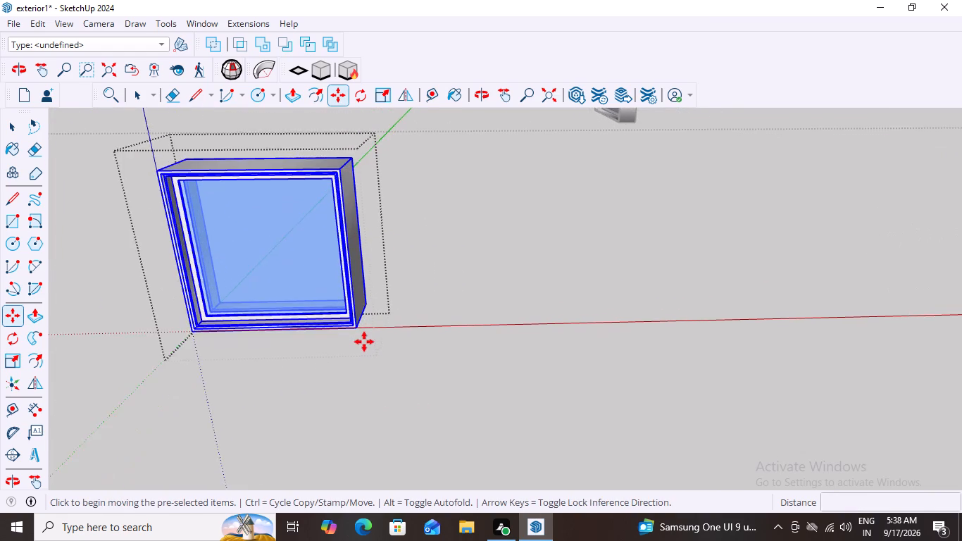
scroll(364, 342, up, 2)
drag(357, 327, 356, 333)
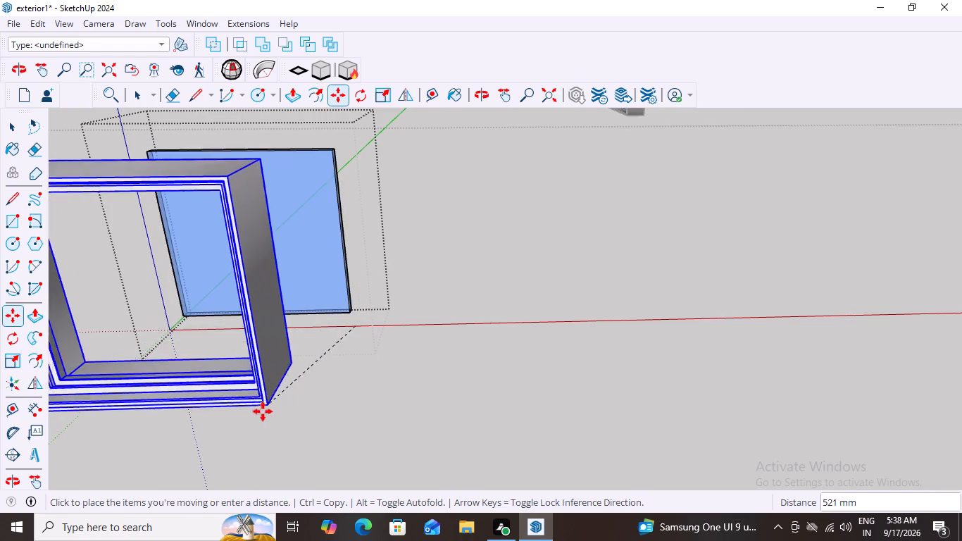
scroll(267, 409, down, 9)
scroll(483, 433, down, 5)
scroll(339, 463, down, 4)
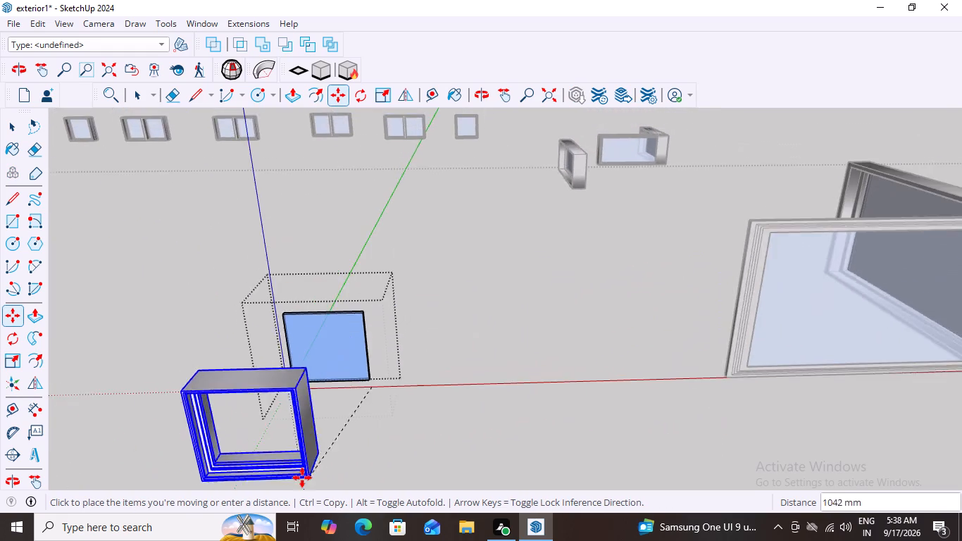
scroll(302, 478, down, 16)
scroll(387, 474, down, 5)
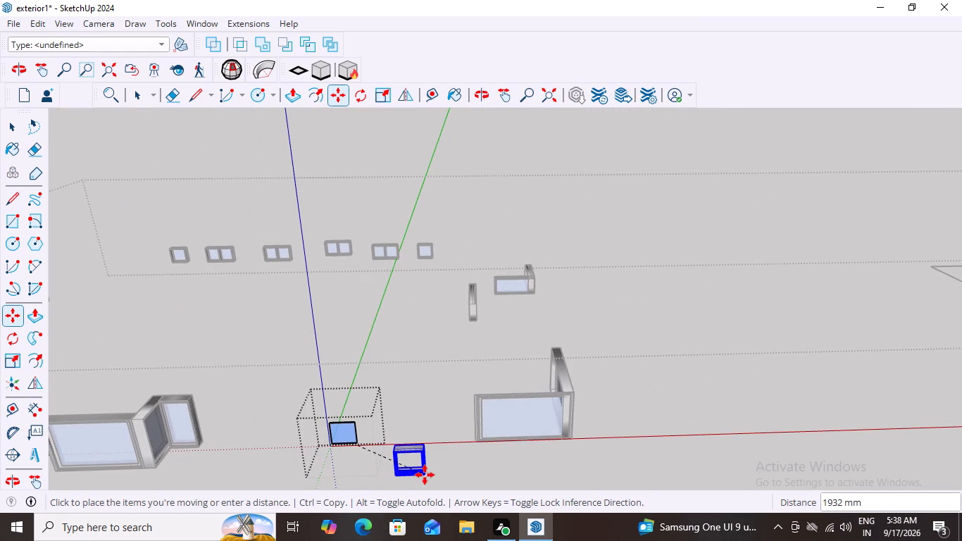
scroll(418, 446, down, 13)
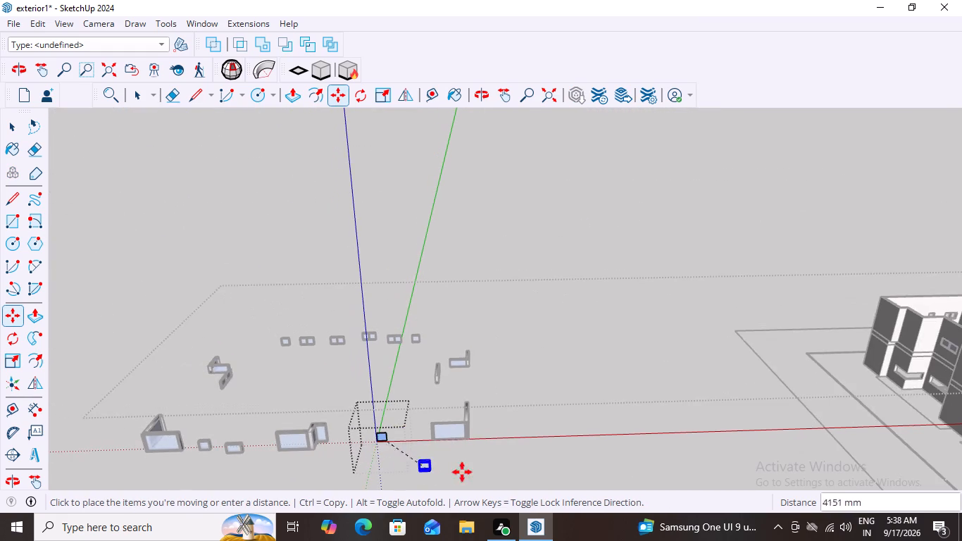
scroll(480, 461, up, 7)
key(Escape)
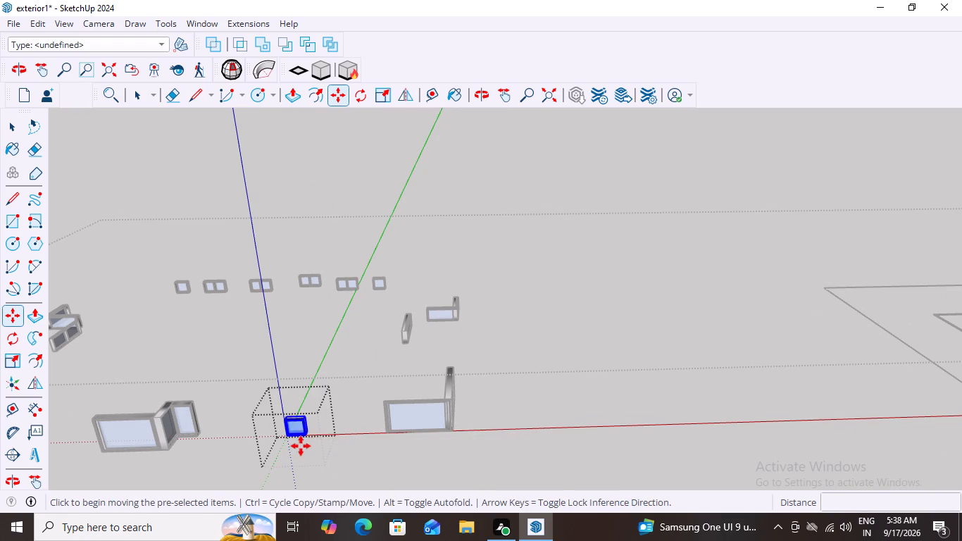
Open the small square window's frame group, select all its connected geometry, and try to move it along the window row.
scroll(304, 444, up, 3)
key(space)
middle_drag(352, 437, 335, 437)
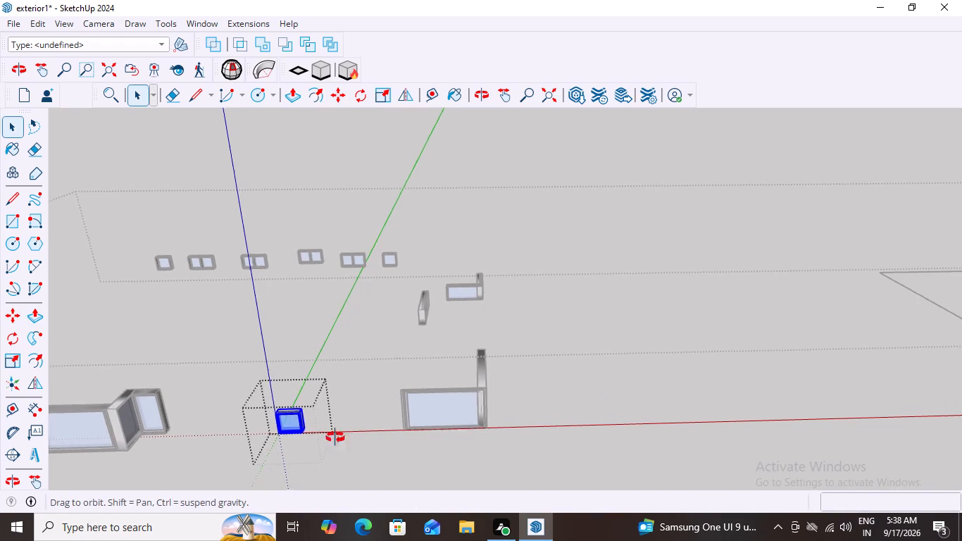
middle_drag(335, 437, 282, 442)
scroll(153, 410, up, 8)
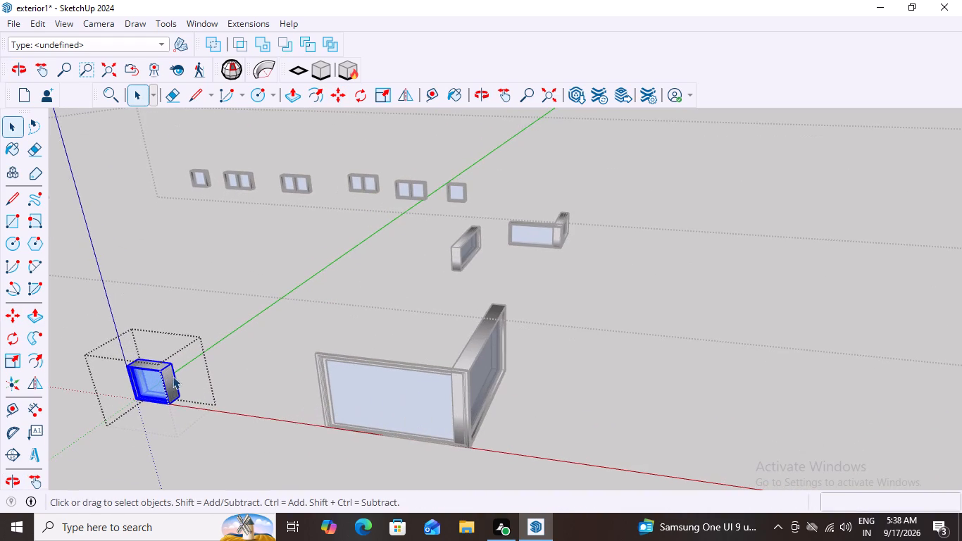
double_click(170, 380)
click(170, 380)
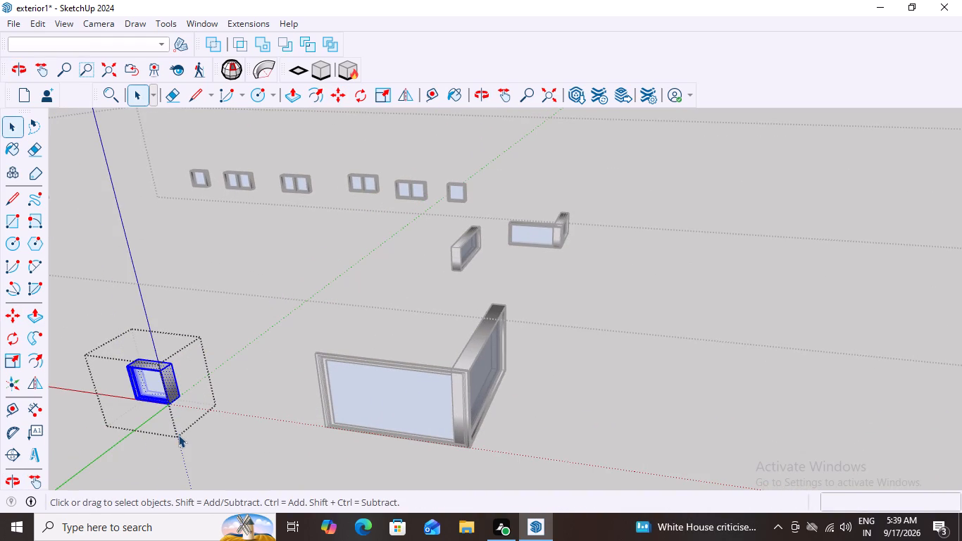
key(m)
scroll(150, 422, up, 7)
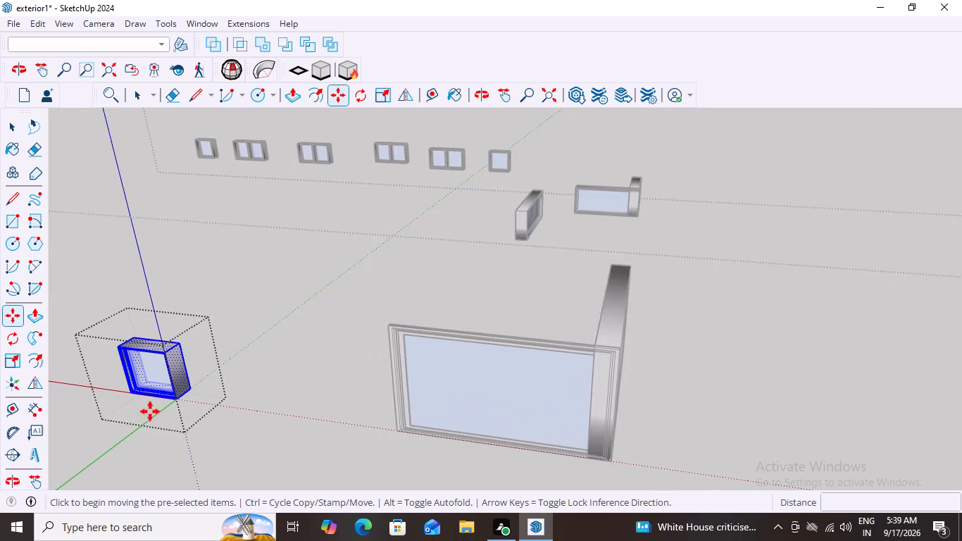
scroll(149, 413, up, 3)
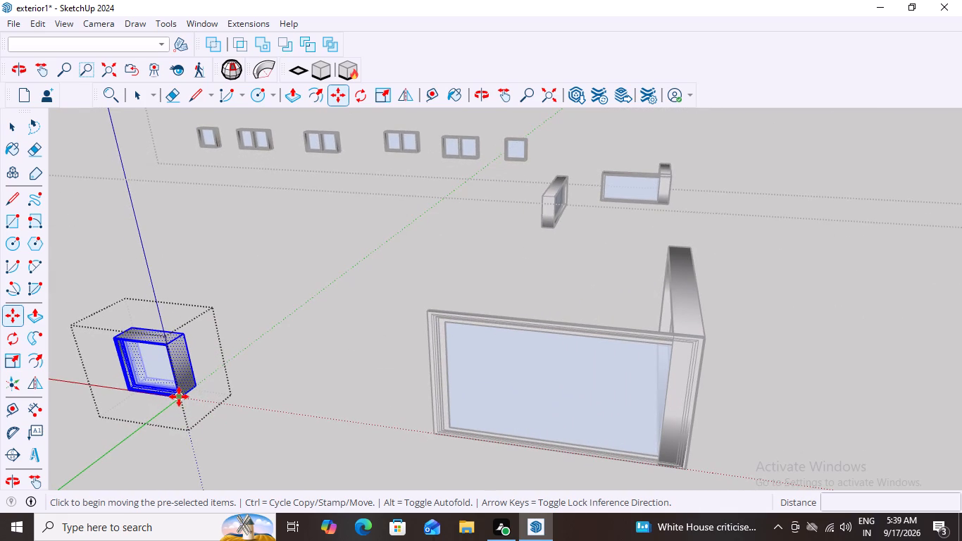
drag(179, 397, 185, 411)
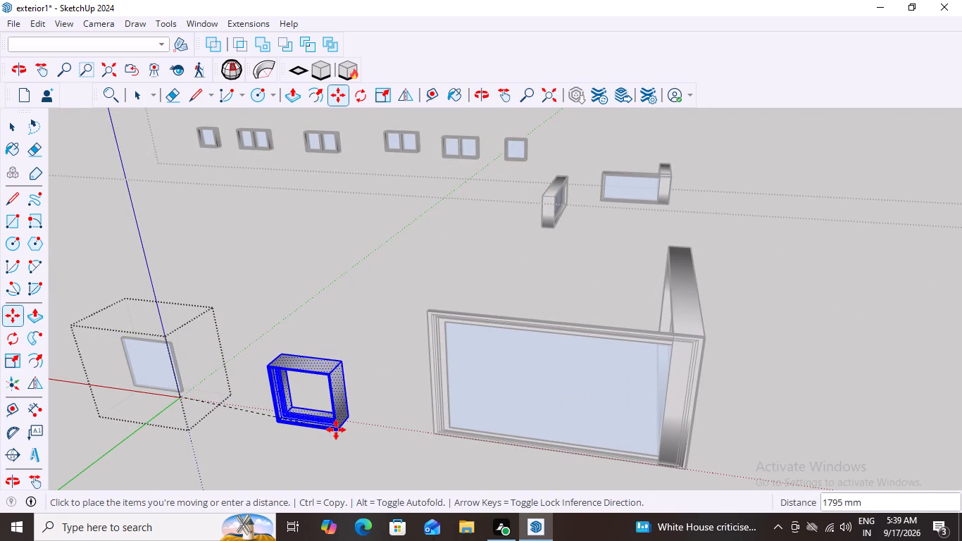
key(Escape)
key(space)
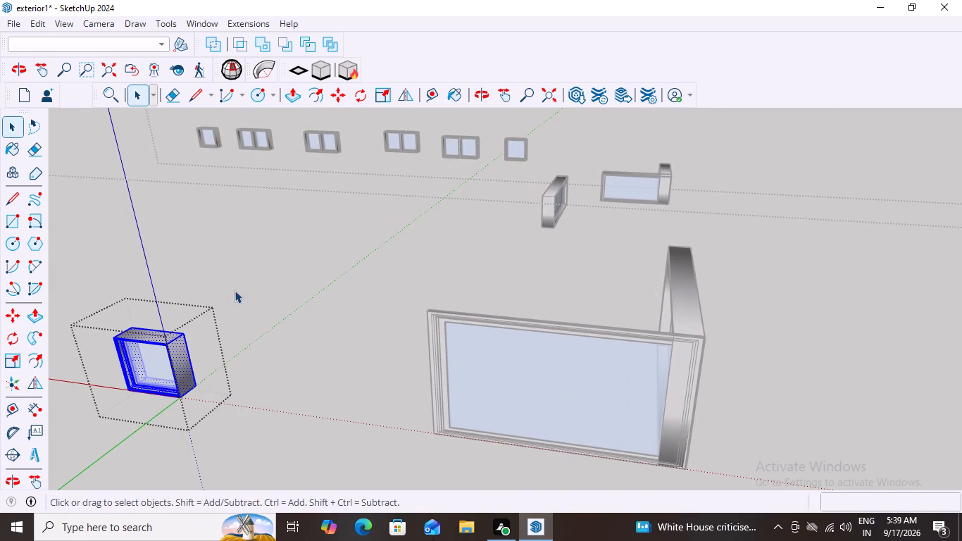
Check the small square window's glass and frame groups separately, ending inside the frame group with all its geometry selected.
drag(235, 288, 93, 419)
scroll(128, 388, up, 1)
double_click(149, 359)
scroll(141, 361, up, 6)
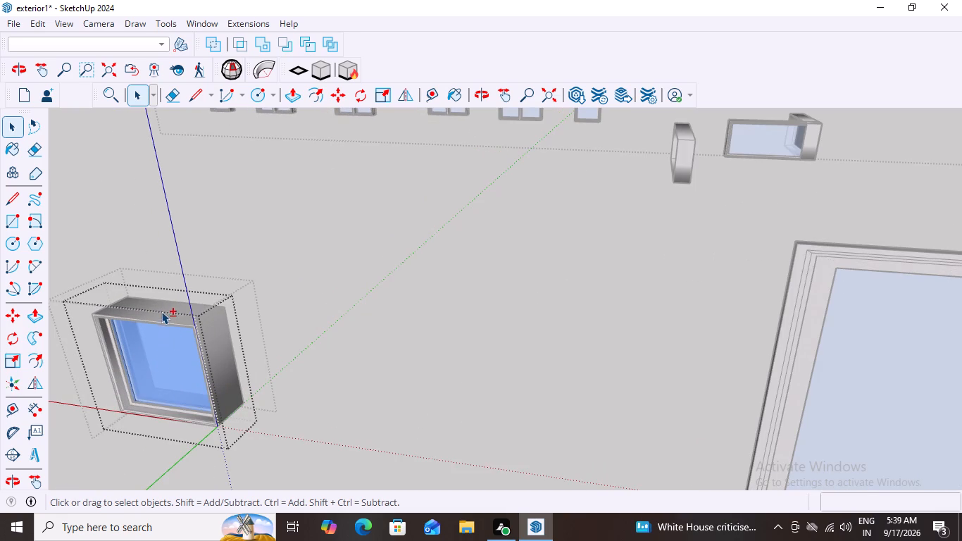
shift+click(162, 309)
shift+click(163, 308)
shift+double_click(163, 313)
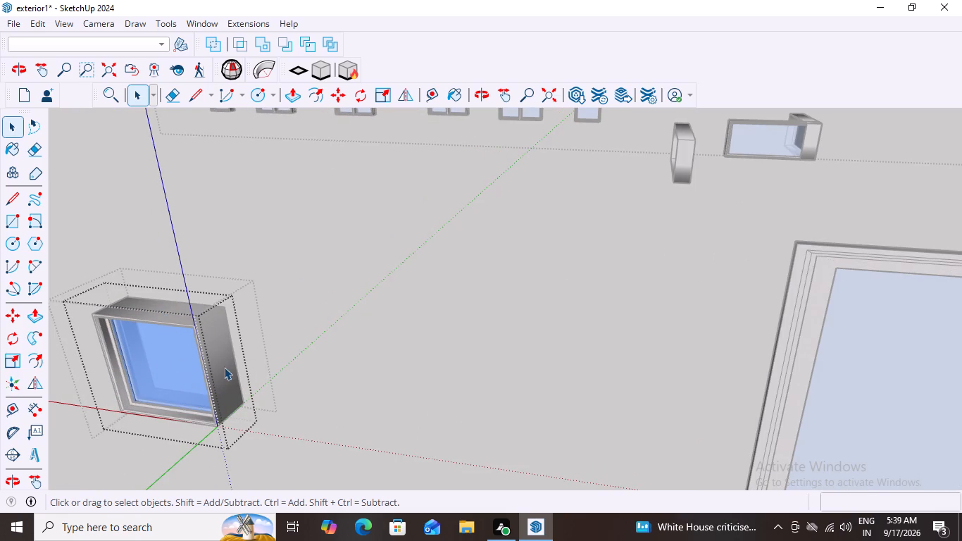
double_click(225, 367)
click(208, 378)
double_click(214, 373)
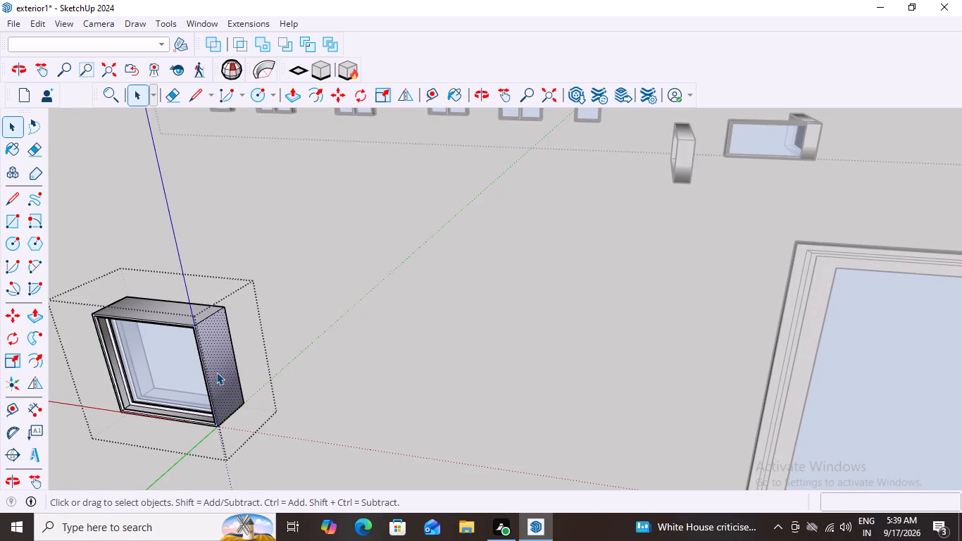
click(311, 266)
double_click(218, 334)
double_click(218, 332)
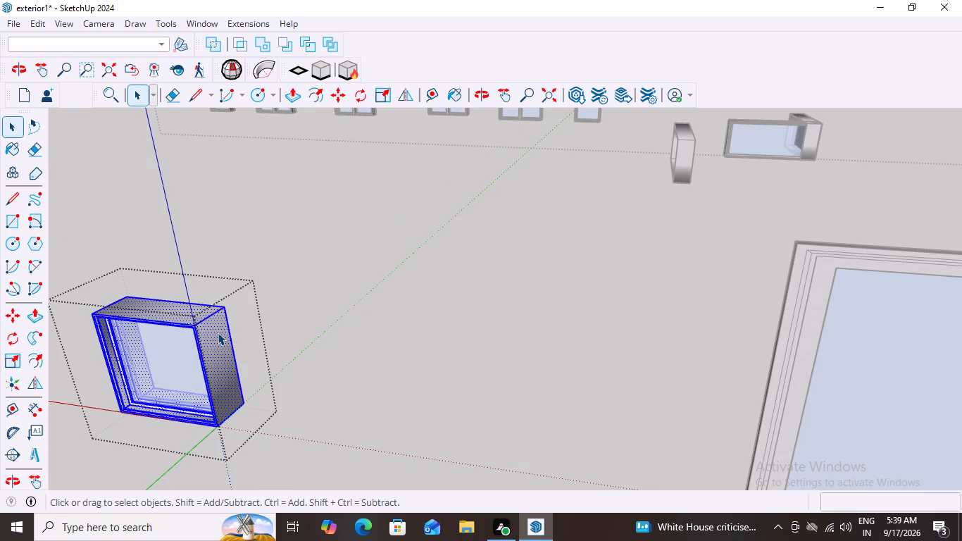
shift+click(161, 357)
Examine the small square window's selected frame from the side and back, along with the surrounding detached windows.
middle_drag(311, 330, 192, 374)
scroll(190, 375, down, 2)
shift+scroll(212, 369, down, 8)
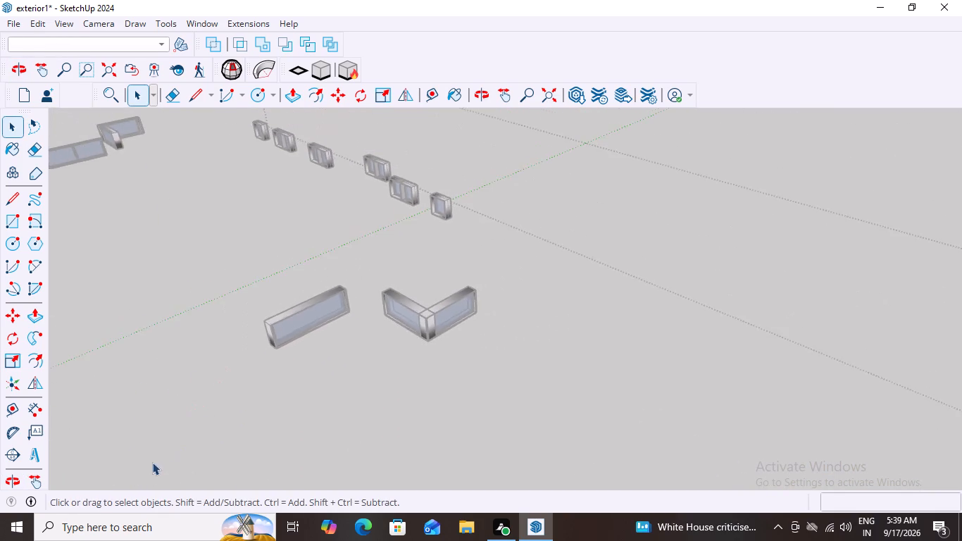
shift+scroll(152, 462, down, 5)
scroll(267, 397, down, 10)
scroll(408, 419, down, 3)
middle_drag(229, 427, 192, 431)
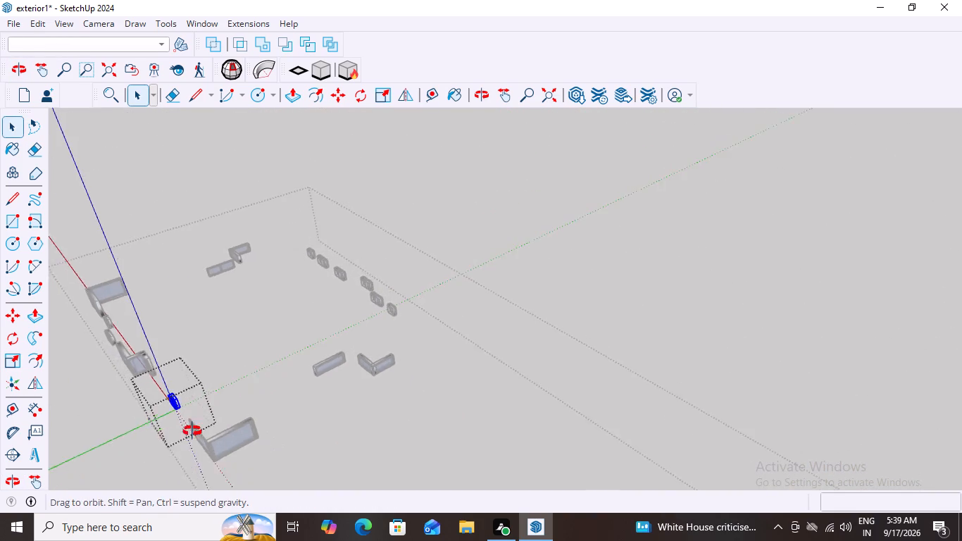
middle_drag(192, 431, 19, 436)
scroll(193, 223, up, 13)
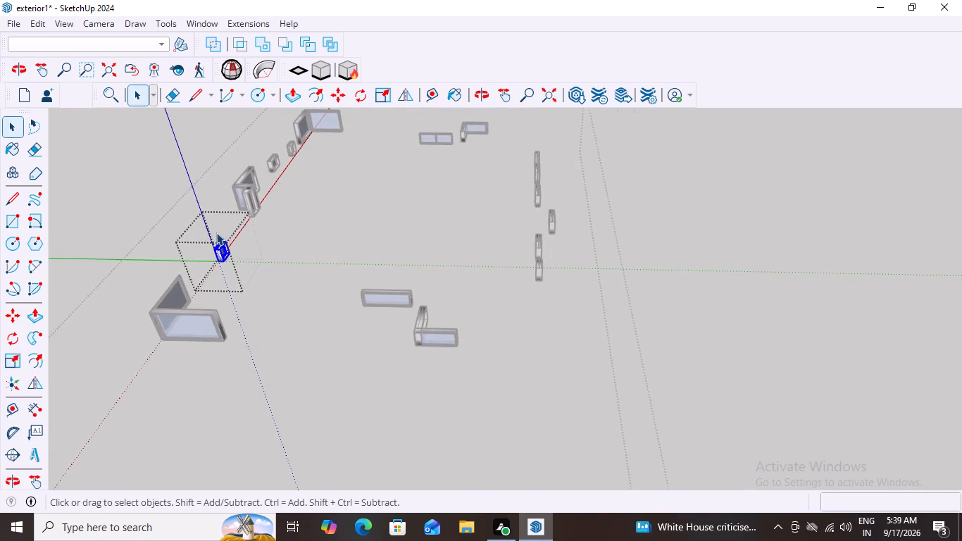
scroll(216, 232, up, 7)
middle_drag(215, 259, 225, 254)
scroll(230, 226, up, 9)
scroll(247, 297, up, 5)
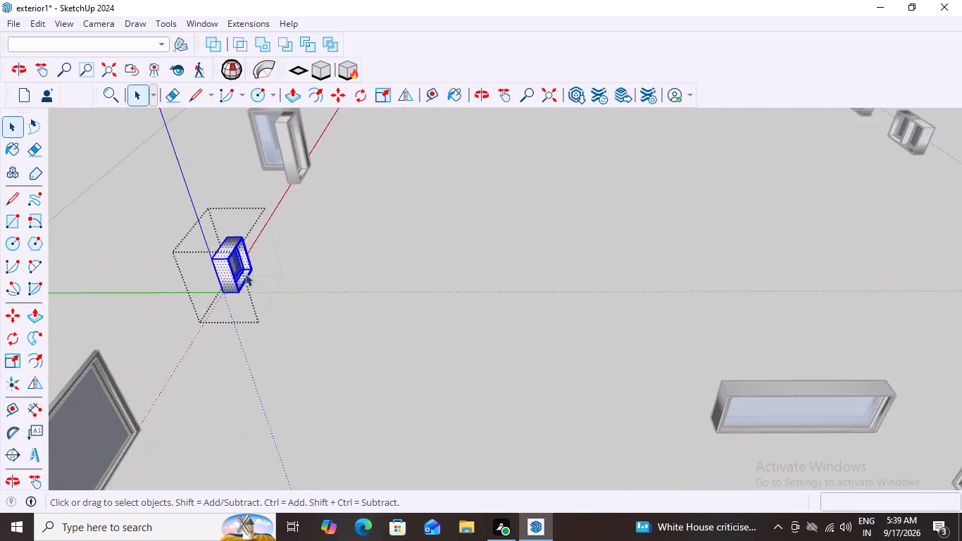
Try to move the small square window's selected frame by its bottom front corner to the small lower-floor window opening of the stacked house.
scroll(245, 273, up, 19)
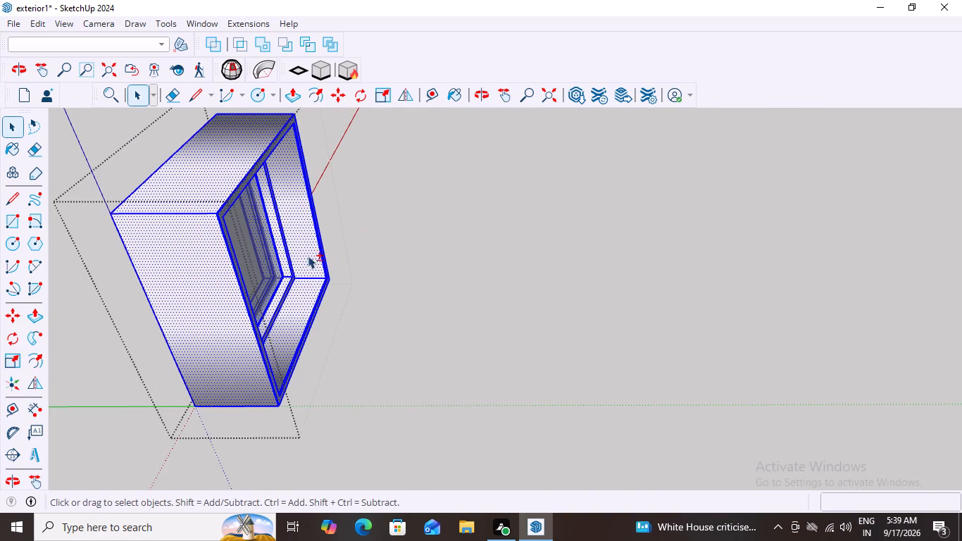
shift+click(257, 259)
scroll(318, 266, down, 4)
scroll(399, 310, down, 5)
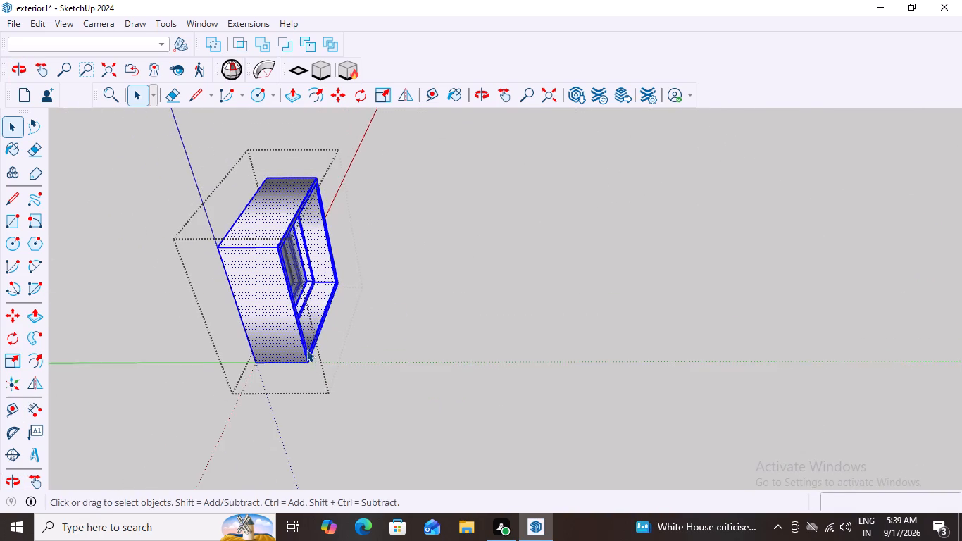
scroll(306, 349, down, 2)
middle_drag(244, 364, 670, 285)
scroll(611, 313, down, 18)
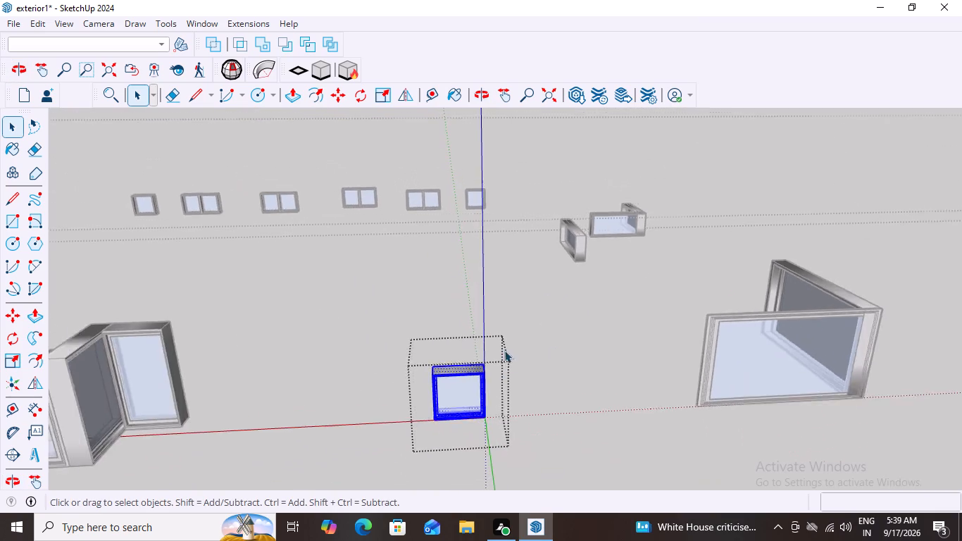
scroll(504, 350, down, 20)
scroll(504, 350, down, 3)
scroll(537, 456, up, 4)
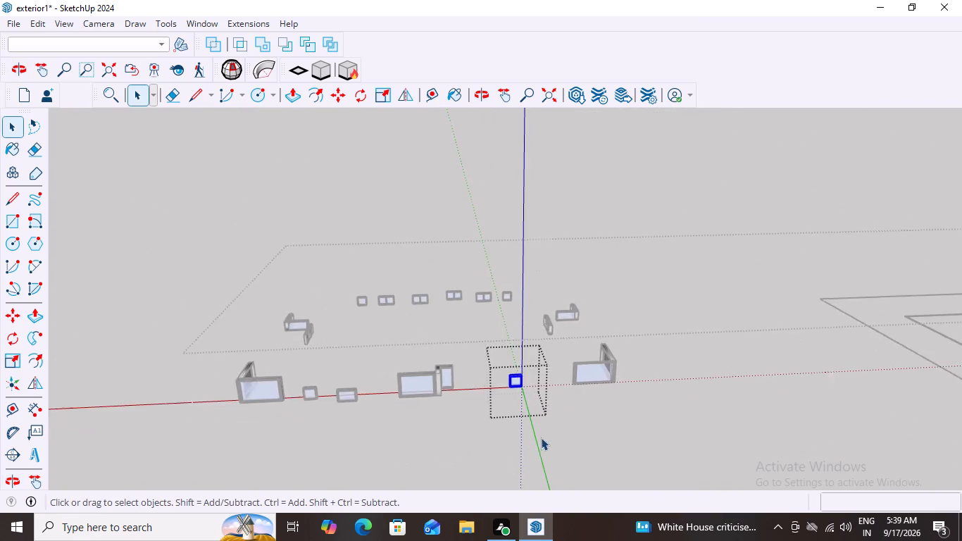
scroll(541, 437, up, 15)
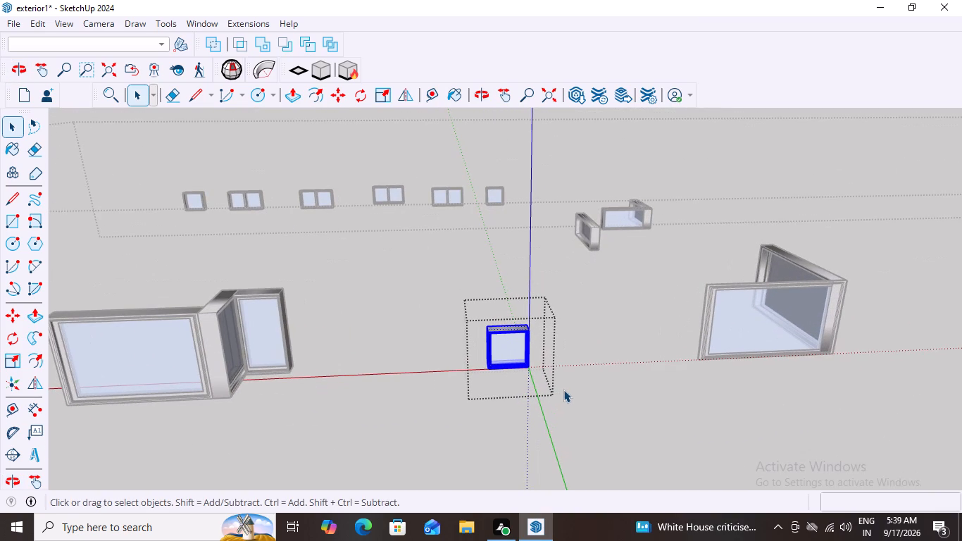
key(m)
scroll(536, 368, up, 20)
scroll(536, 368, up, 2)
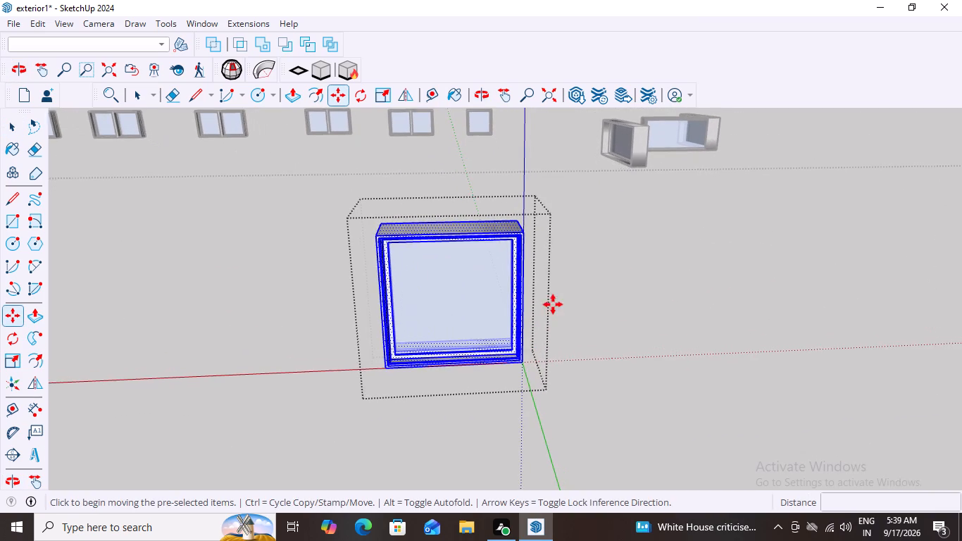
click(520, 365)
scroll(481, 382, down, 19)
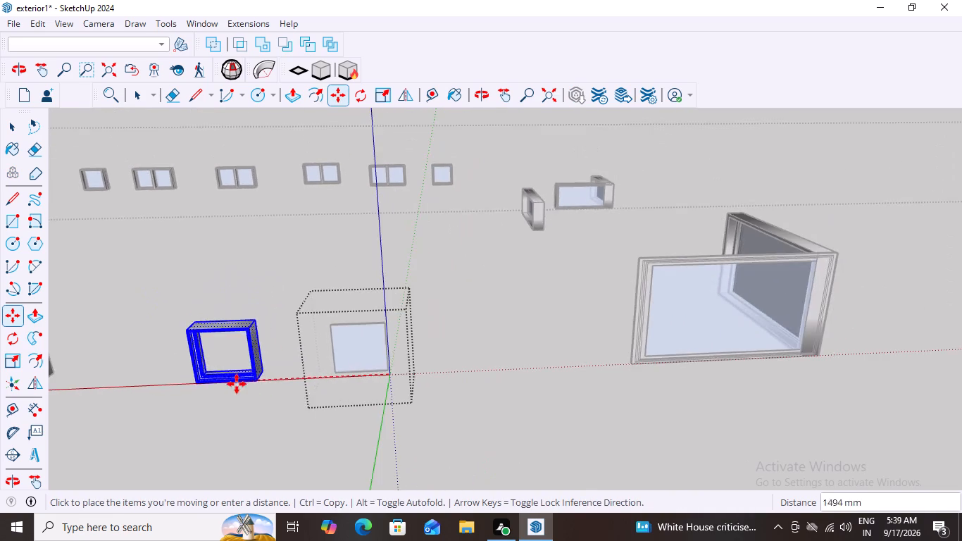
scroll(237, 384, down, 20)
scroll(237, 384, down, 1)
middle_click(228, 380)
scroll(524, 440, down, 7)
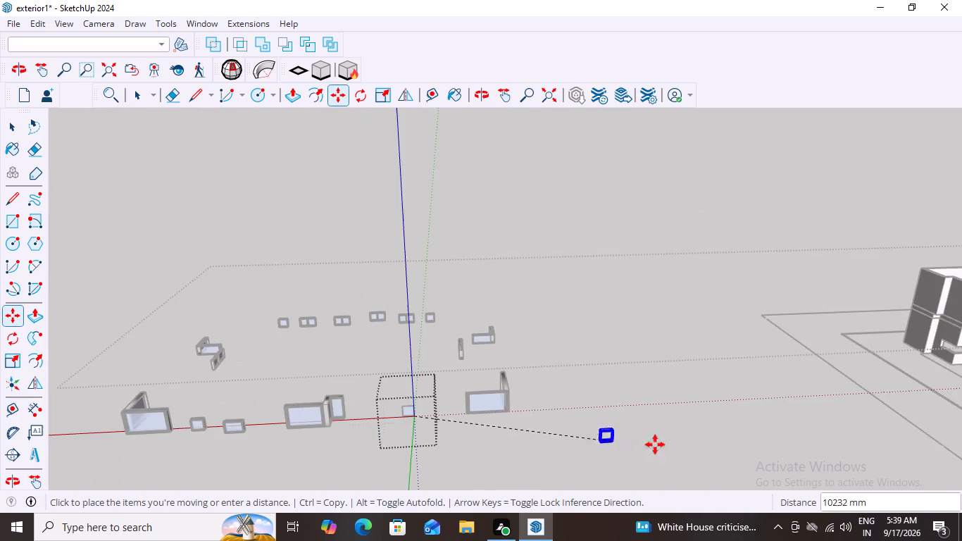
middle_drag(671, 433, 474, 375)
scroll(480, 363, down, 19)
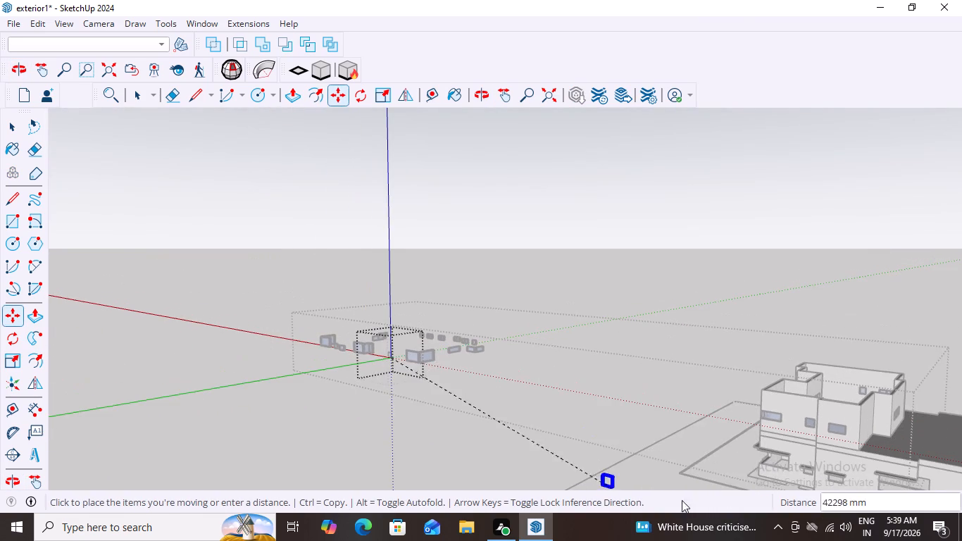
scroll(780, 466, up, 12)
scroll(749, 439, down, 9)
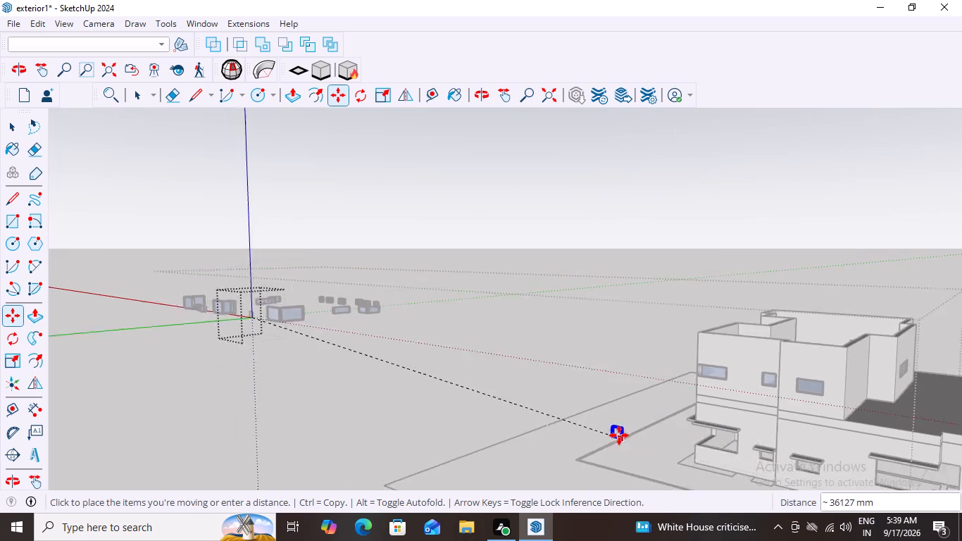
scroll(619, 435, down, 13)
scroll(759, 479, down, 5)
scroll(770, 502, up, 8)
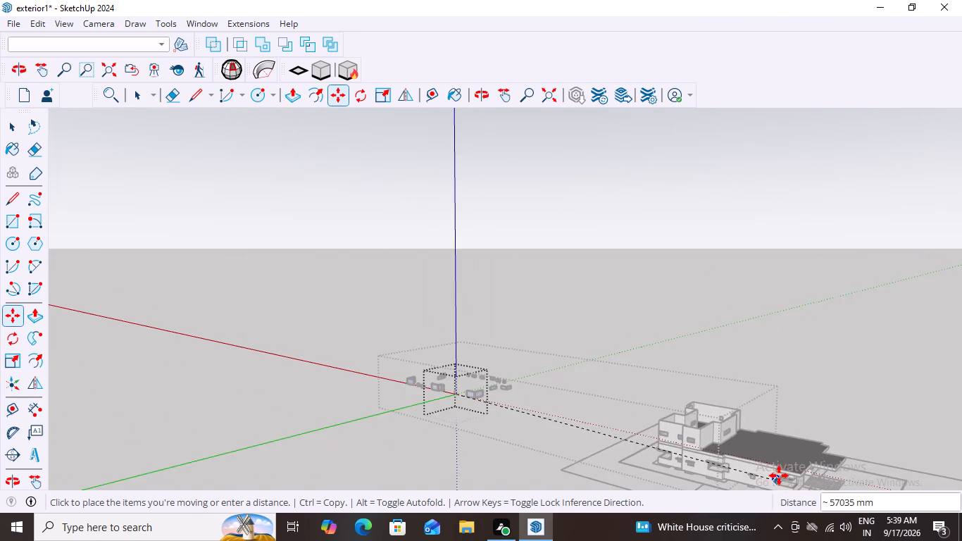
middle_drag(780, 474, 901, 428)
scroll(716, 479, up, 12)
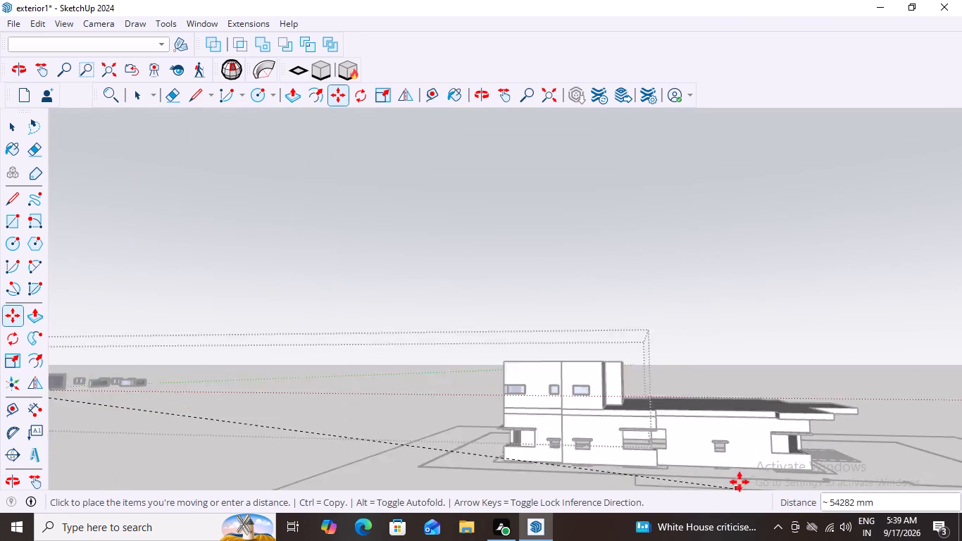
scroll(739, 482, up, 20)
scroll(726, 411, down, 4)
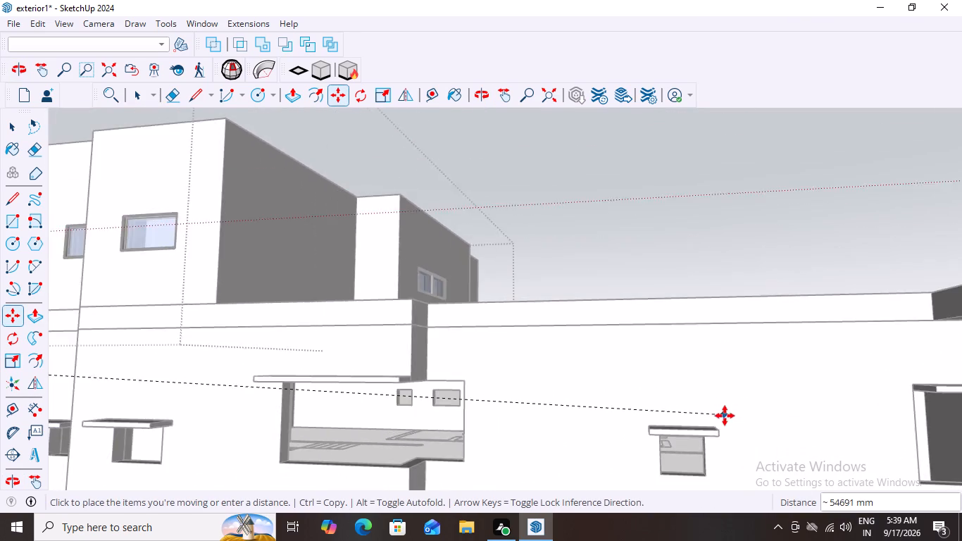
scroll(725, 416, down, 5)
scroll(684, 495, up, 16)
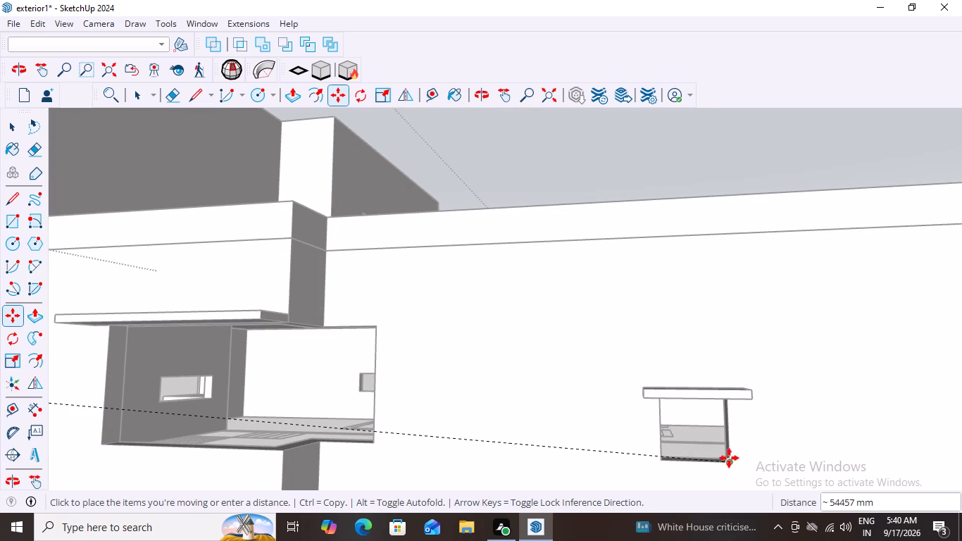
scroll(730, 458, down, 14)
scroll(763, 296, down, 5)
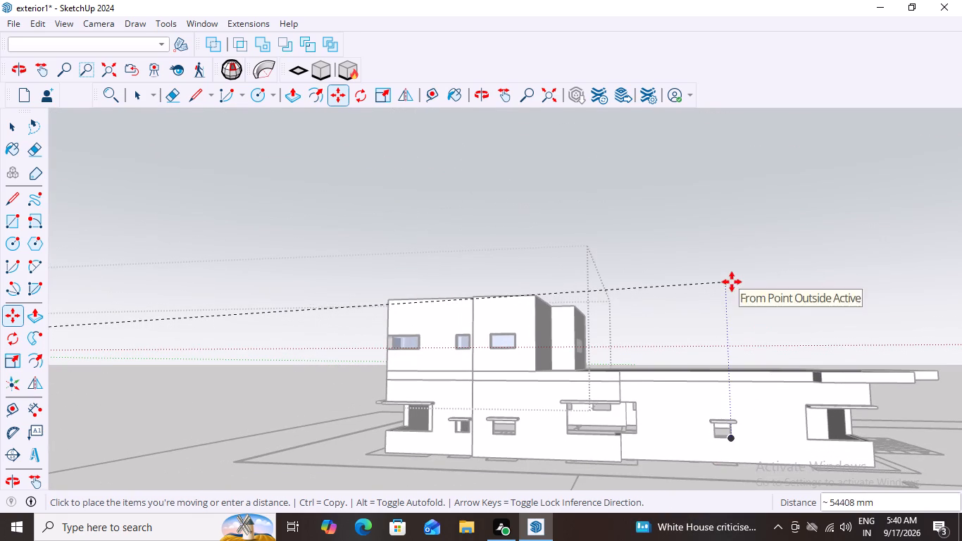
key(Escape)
Close the nested window groups and the upper house's group to return to the model's top level.
key(space)
click(669, 265)
click(673, 263)
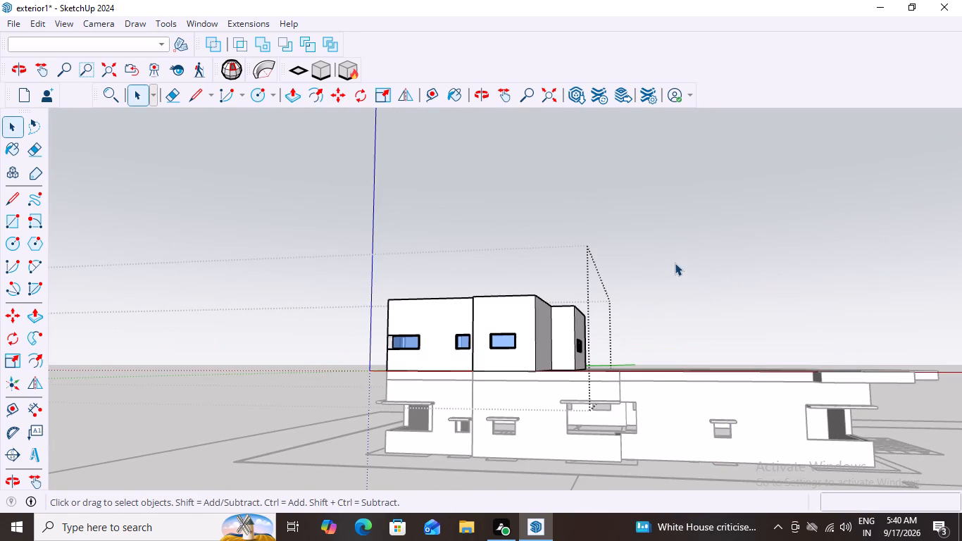
scroll(684, 251, down, 6)
middle_drag(689, 254, 713, 344)
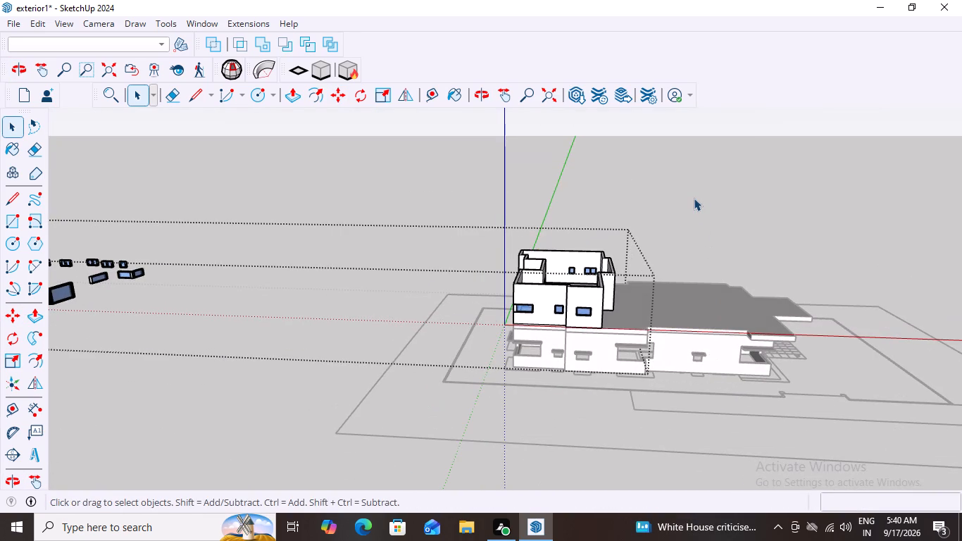
scroll(694, 198, down, 7)
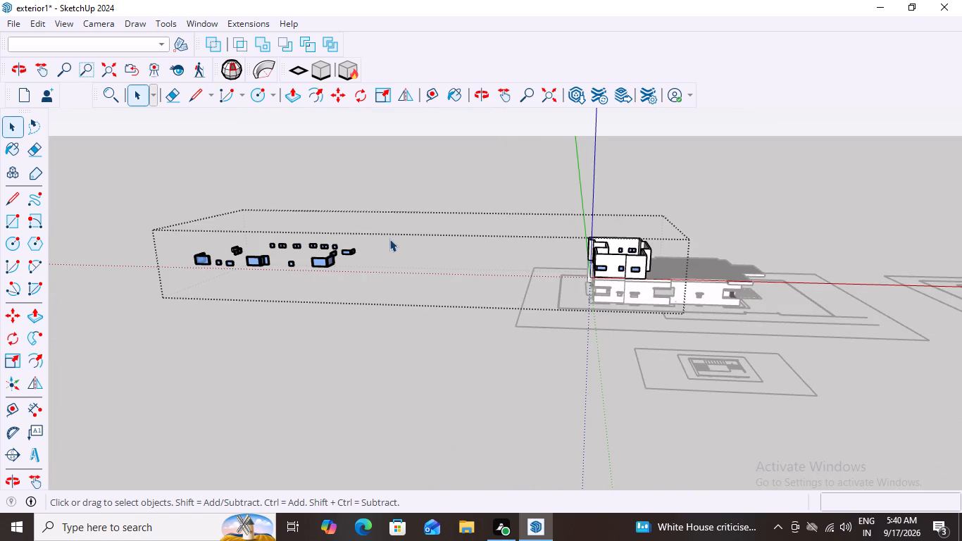
right_click(369, 246)
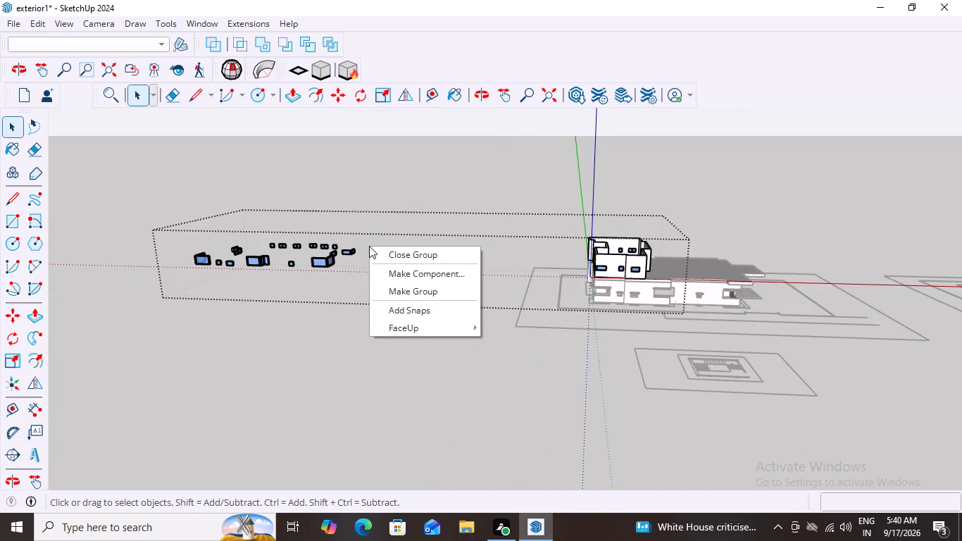
click(413, 254)
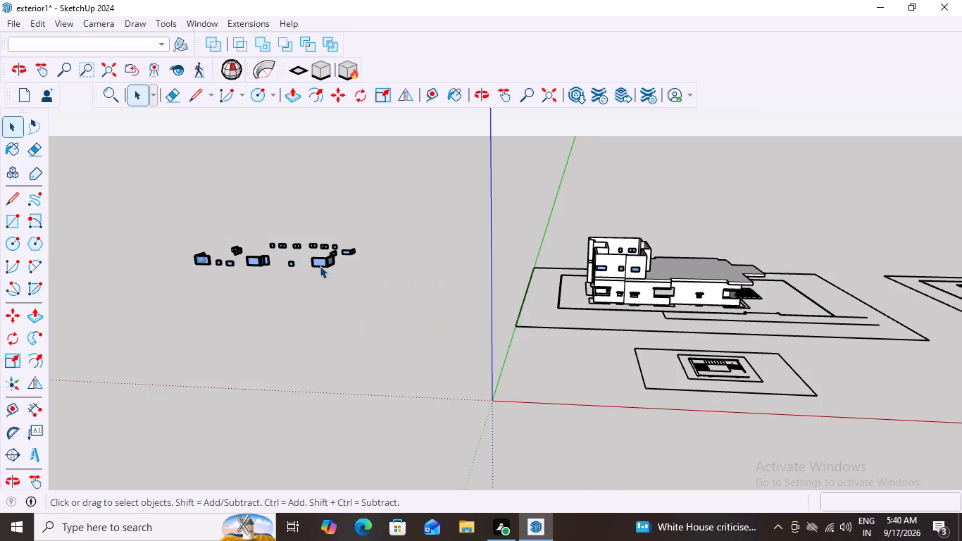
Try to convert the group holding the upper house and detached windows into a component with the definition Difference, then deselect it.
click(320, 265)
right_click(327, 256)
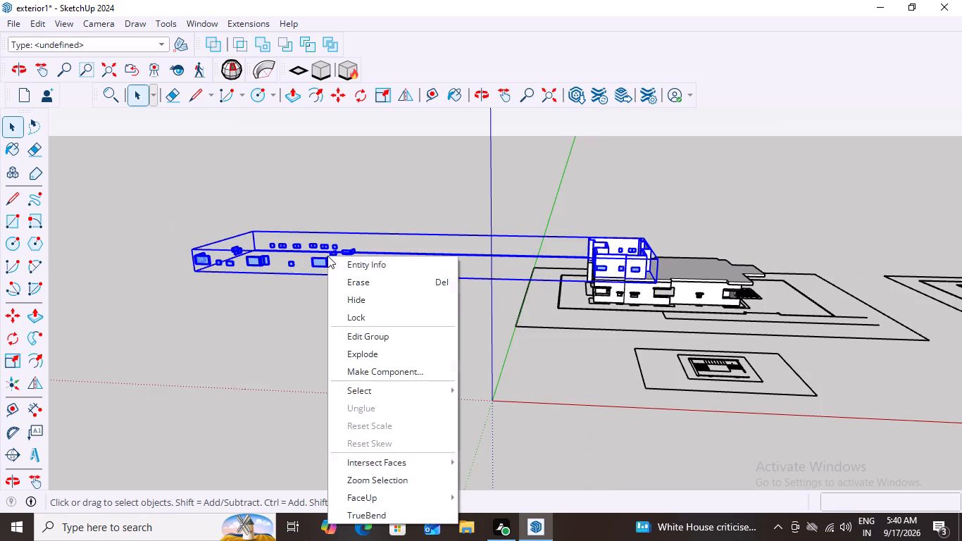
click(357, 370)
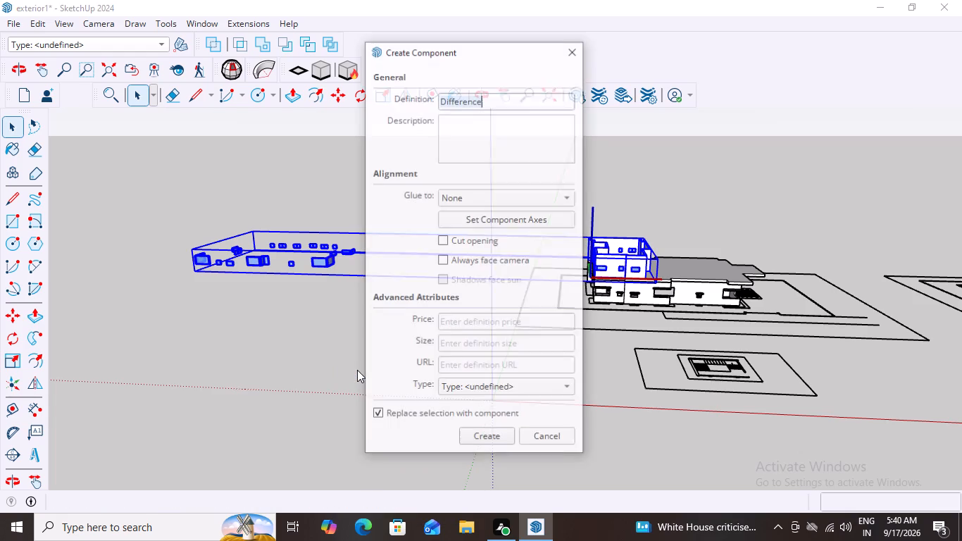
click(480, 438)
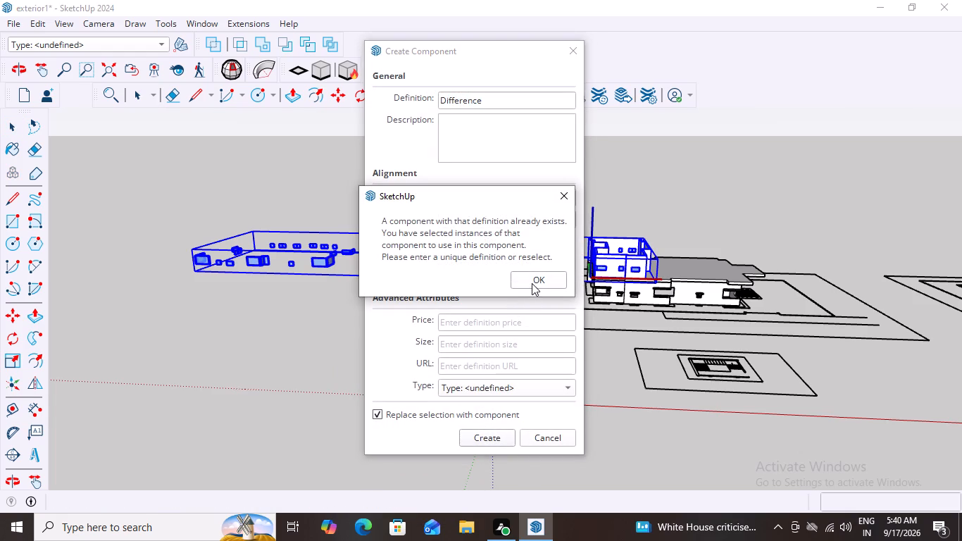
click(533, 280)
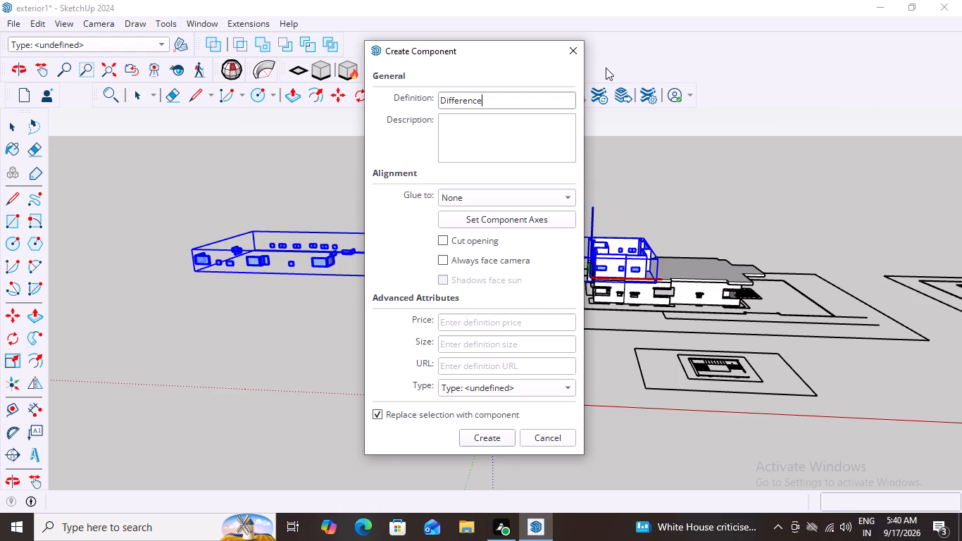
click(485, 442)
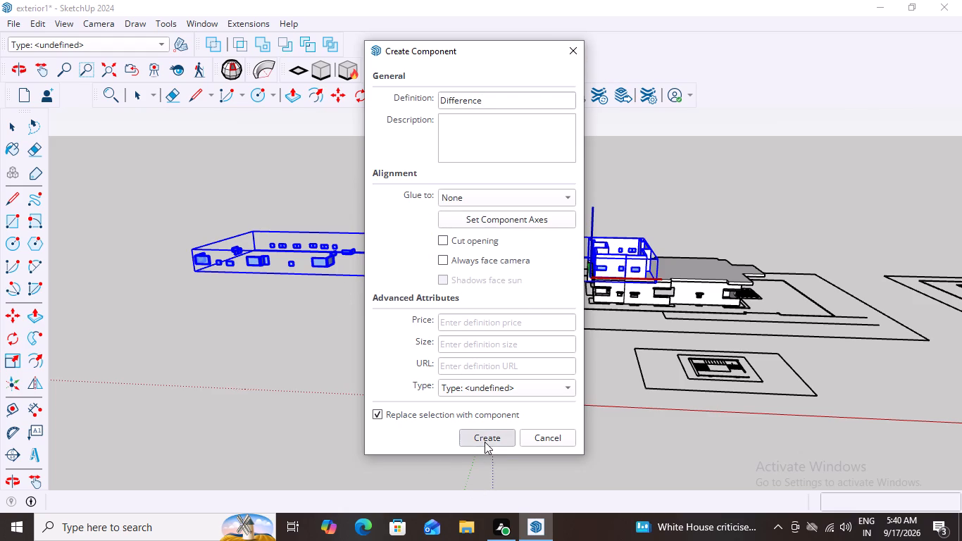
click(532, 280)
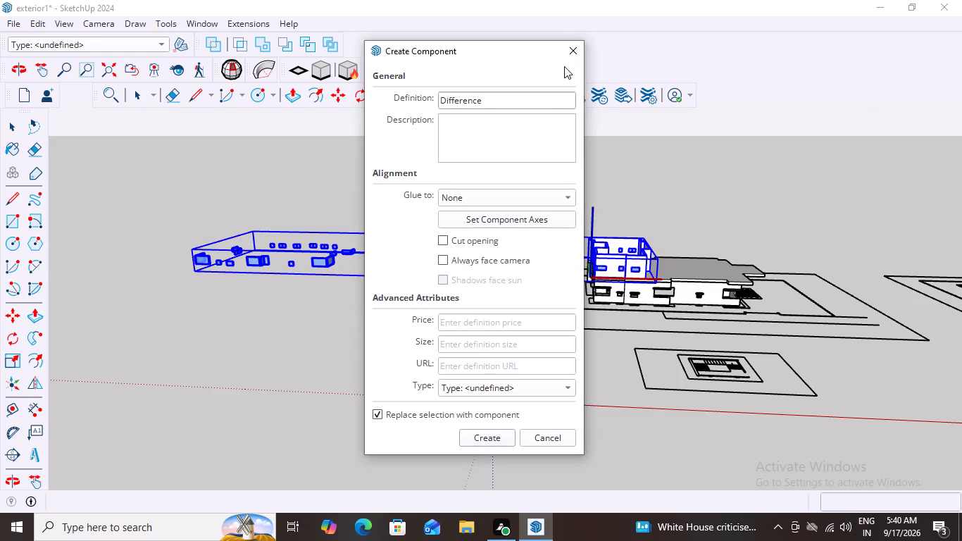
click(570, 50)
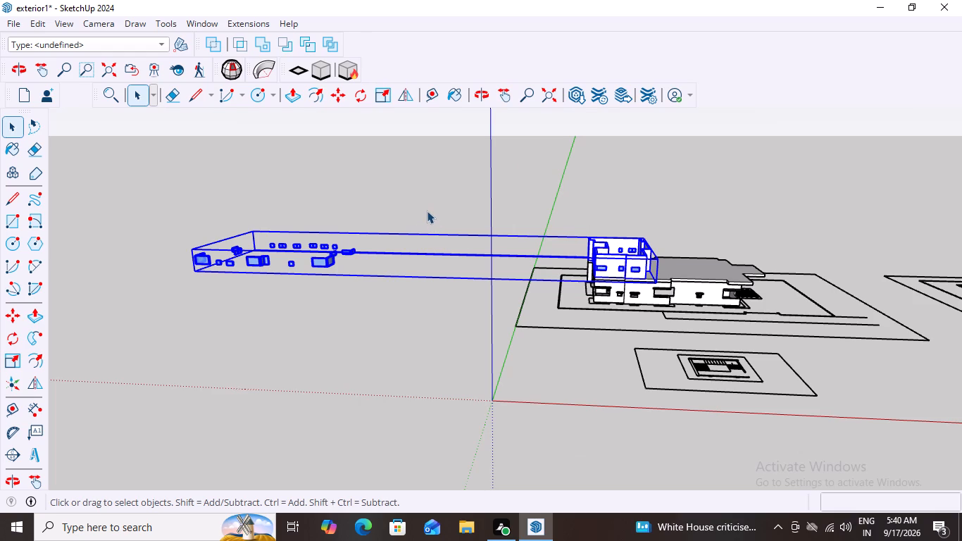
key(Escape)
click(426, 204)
Examine the stacked house, the detached windows and the surrounding plans from several angles and distances.
scroll(319, 290, up, 6)
middle_drag(319, 286, 323, 283)
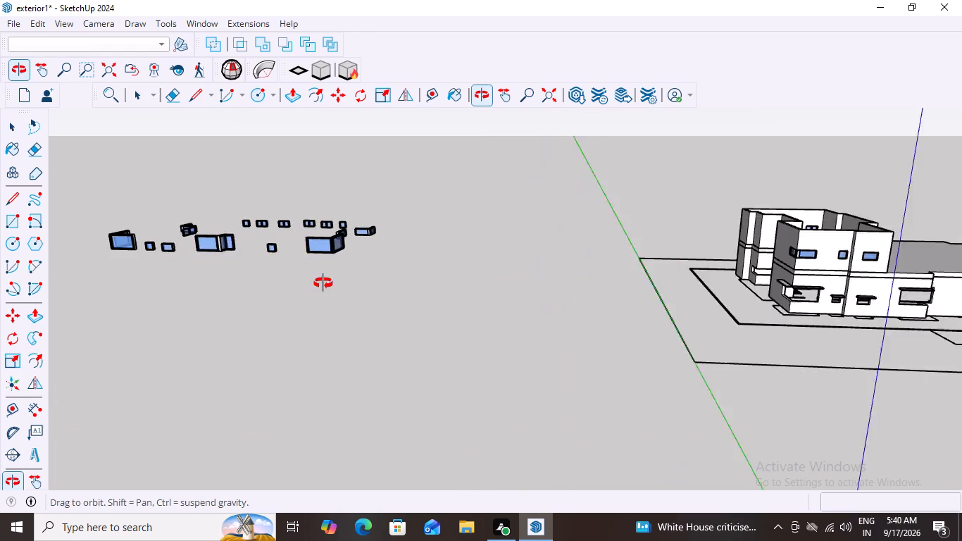
scroll(323, 283, up, 1)
middle_drag(323, 283, 330, 272)
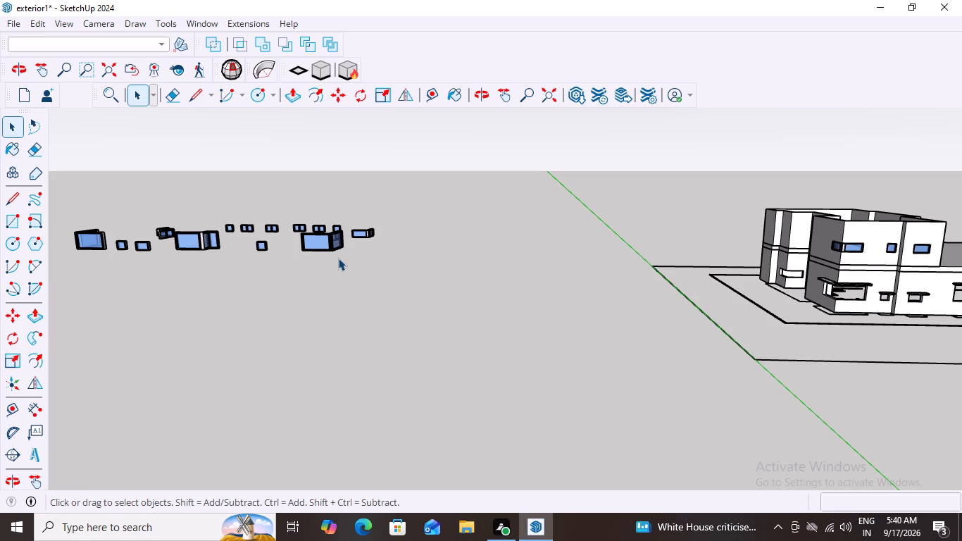
scroll(341, 272, down, 6)
middle_drag(342, 277, 351, 301)
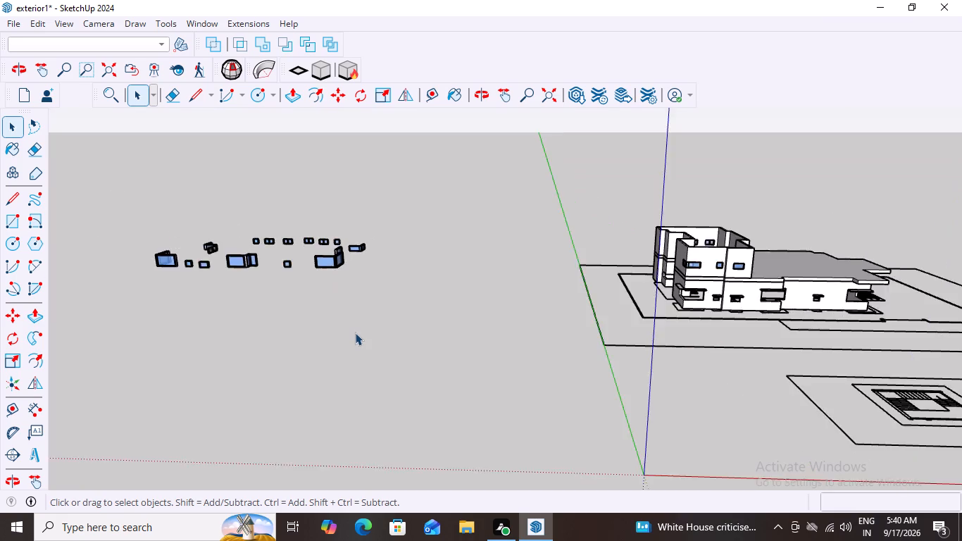
scroll(355, 332, down, 3)
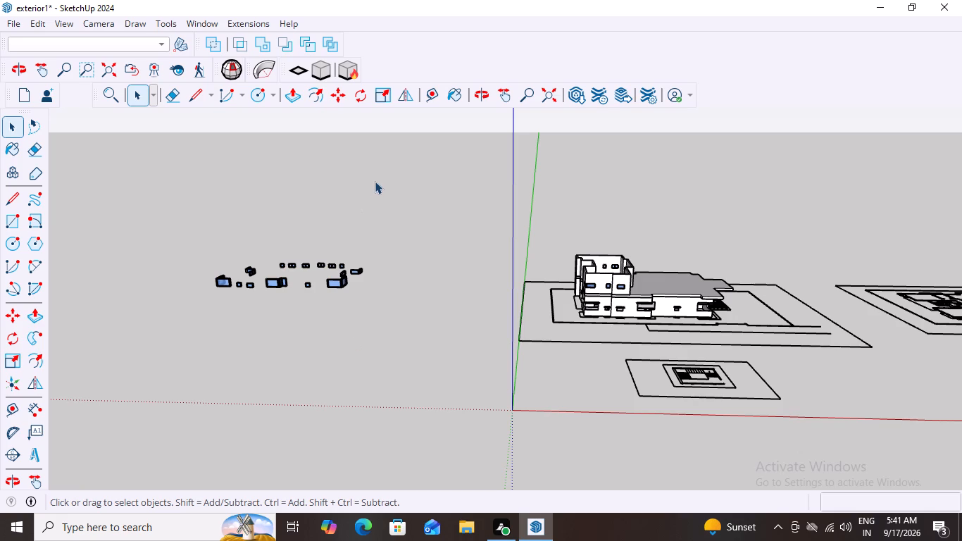
scroll(739, 334, up, 5)
middle_drag(670, 312, 720, 339)
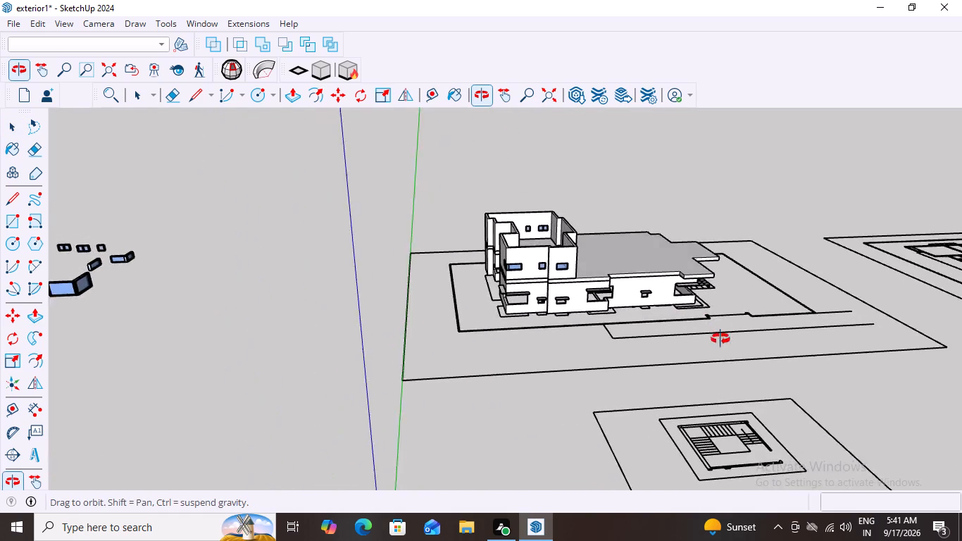
middle_drag(720, 339, 782, 334)
scroll(620, 299, down, 4)
scroll(540, 335, down, 4)
middle_drag(577, 339, 492, 323)
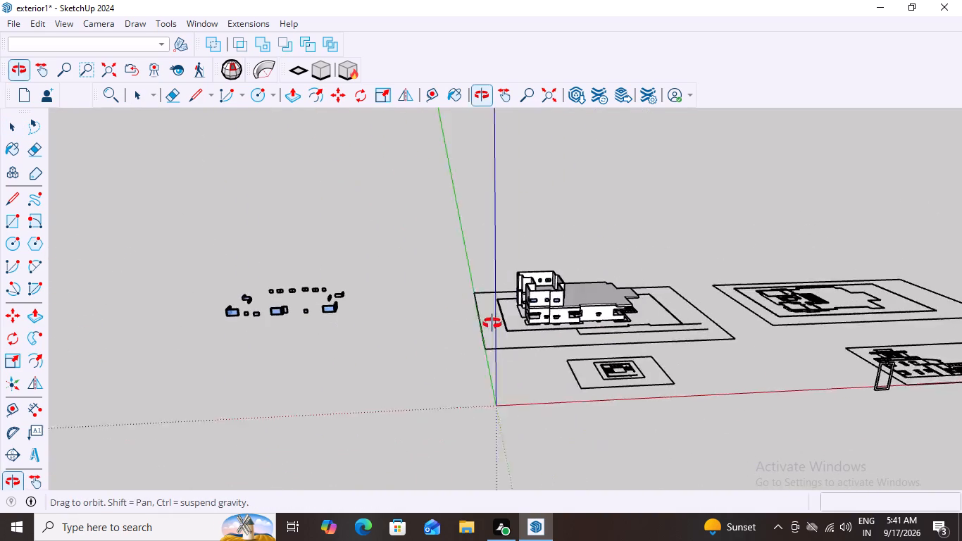
middle_drag(492, 323, 490, 322)
scroll(582, 297, up, 13)
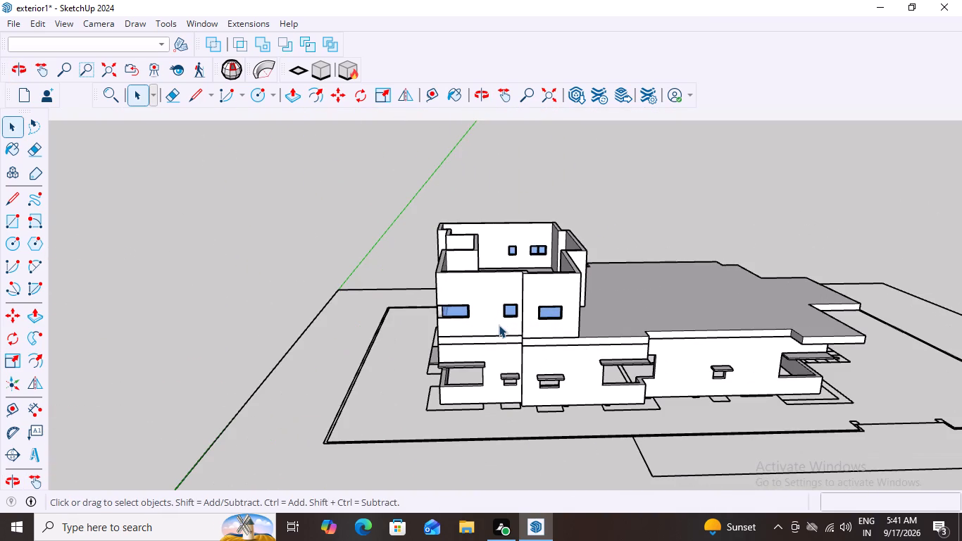
scroll(499, 325, down, 19)
scroll(408, 347, up, 3)
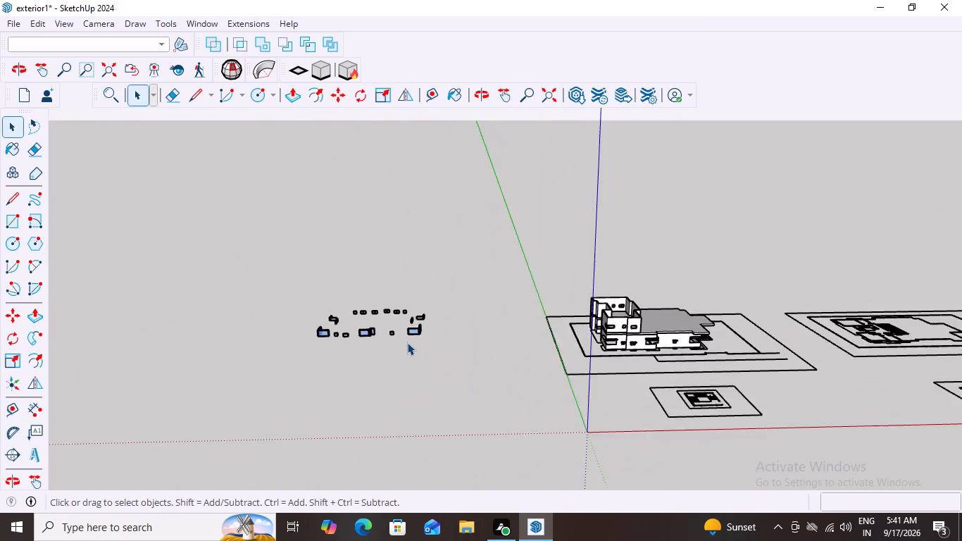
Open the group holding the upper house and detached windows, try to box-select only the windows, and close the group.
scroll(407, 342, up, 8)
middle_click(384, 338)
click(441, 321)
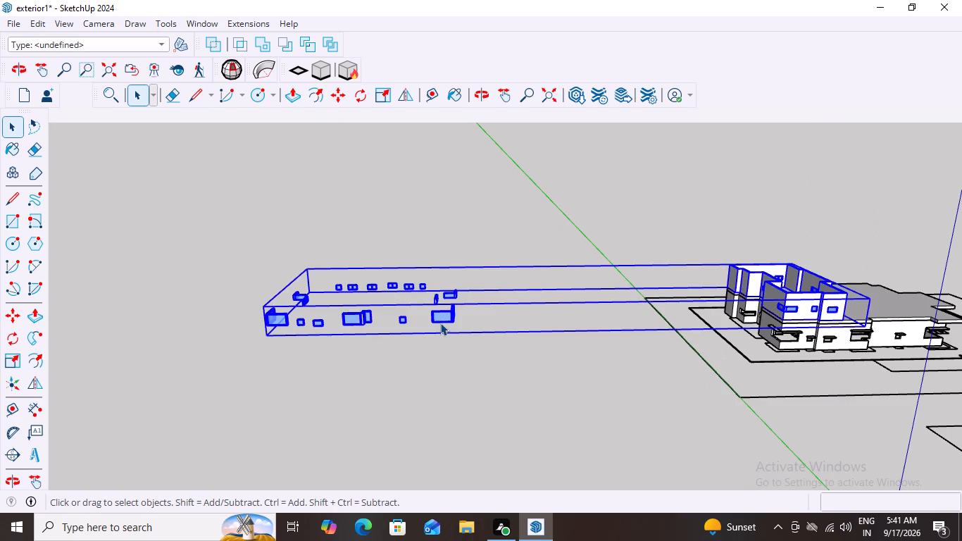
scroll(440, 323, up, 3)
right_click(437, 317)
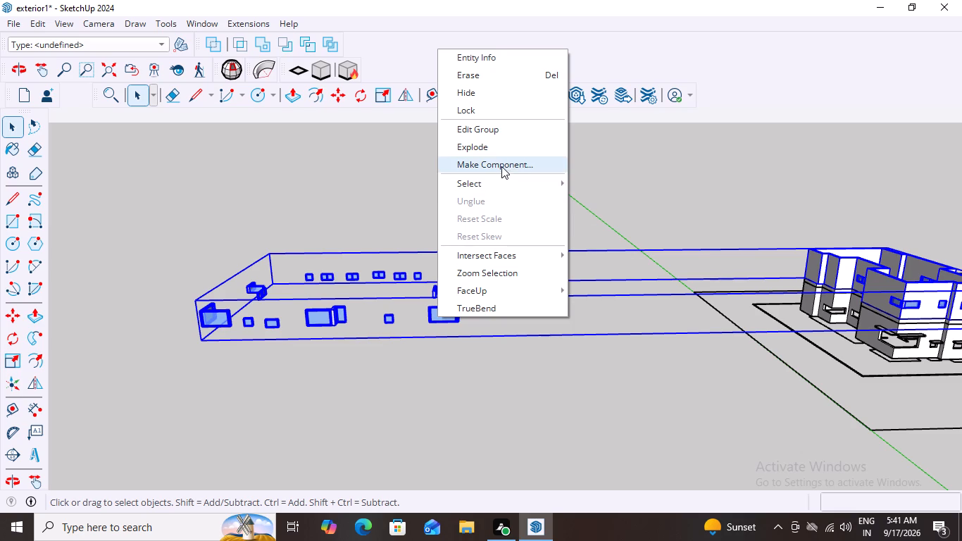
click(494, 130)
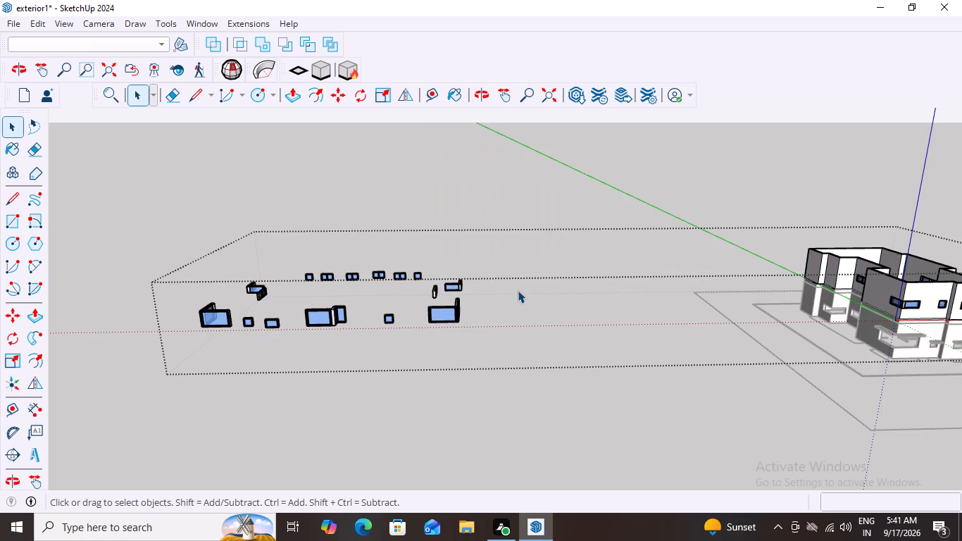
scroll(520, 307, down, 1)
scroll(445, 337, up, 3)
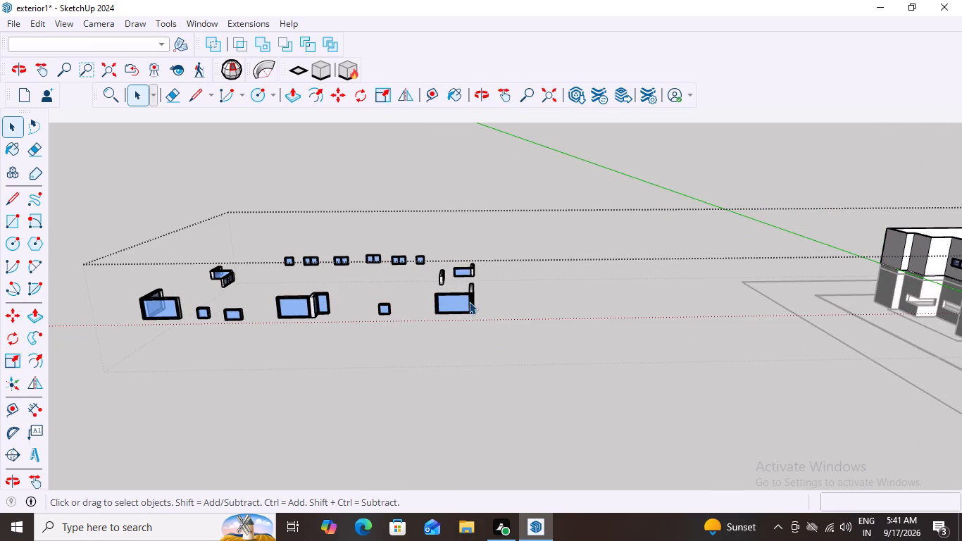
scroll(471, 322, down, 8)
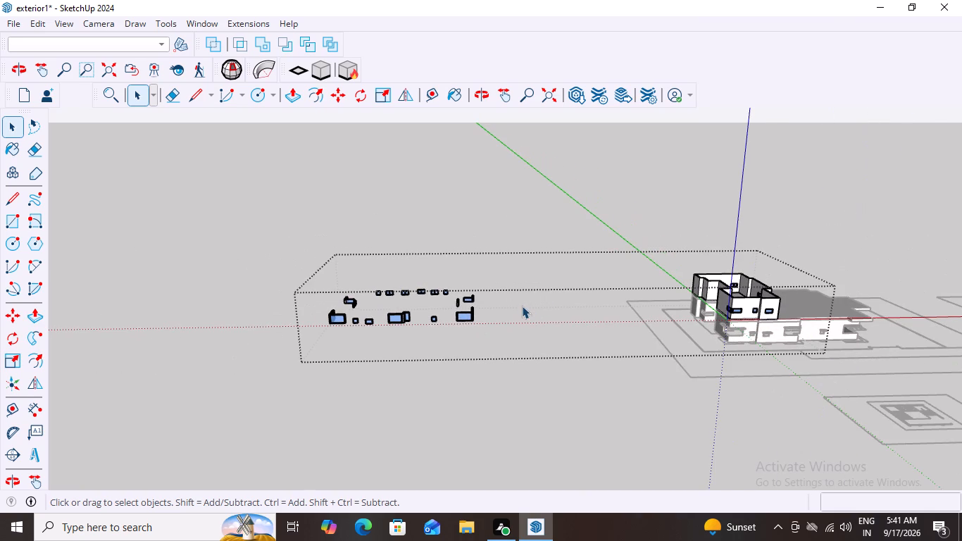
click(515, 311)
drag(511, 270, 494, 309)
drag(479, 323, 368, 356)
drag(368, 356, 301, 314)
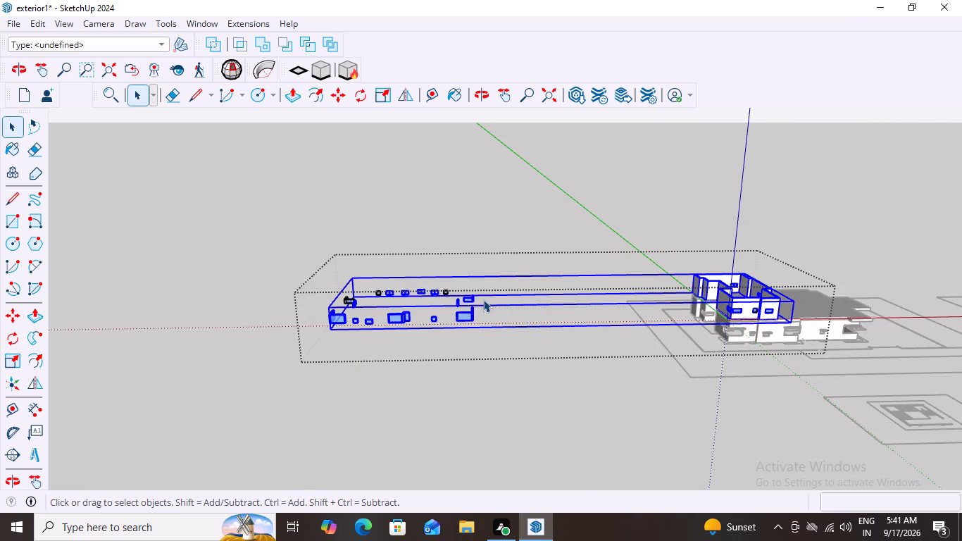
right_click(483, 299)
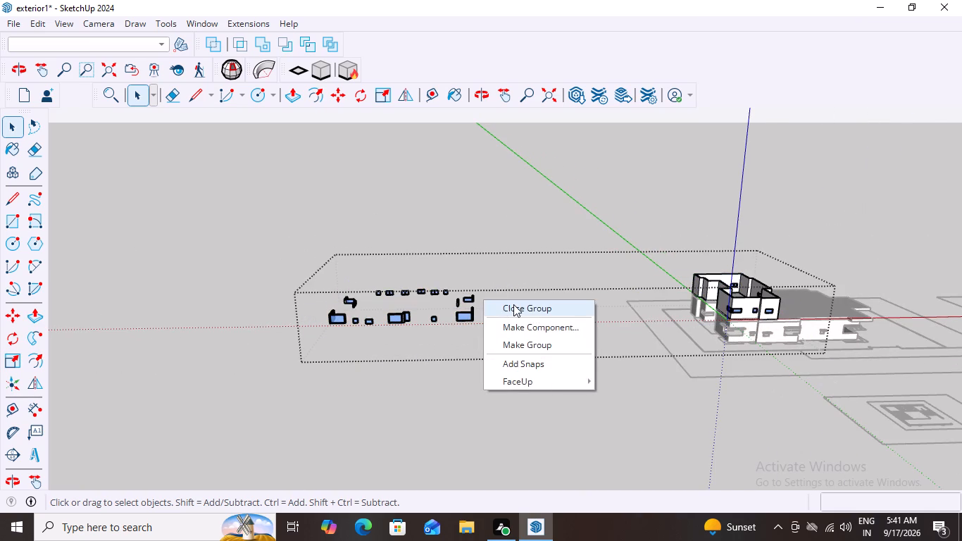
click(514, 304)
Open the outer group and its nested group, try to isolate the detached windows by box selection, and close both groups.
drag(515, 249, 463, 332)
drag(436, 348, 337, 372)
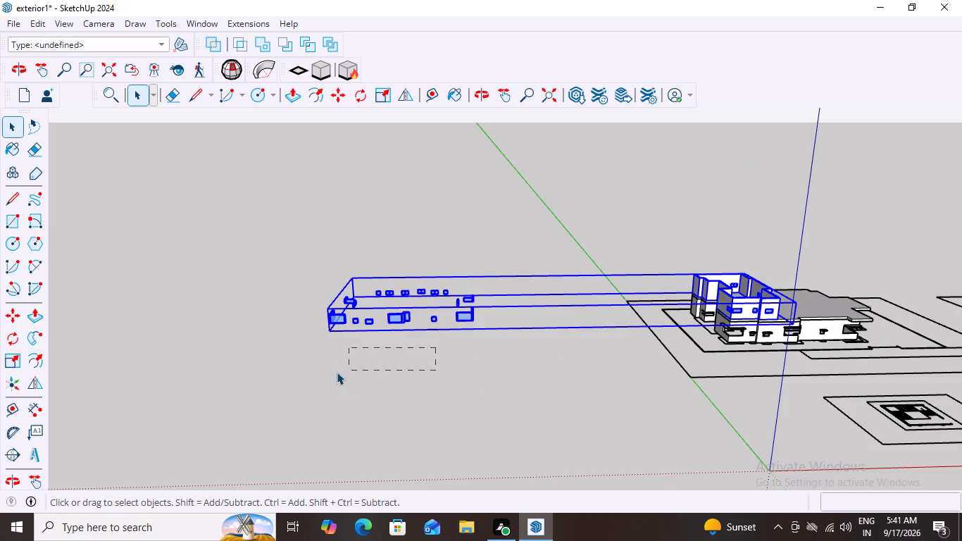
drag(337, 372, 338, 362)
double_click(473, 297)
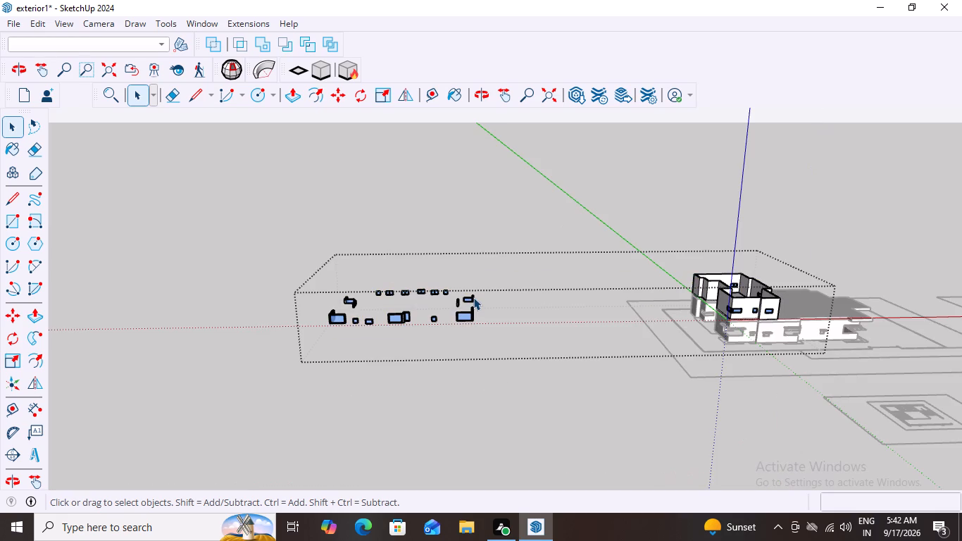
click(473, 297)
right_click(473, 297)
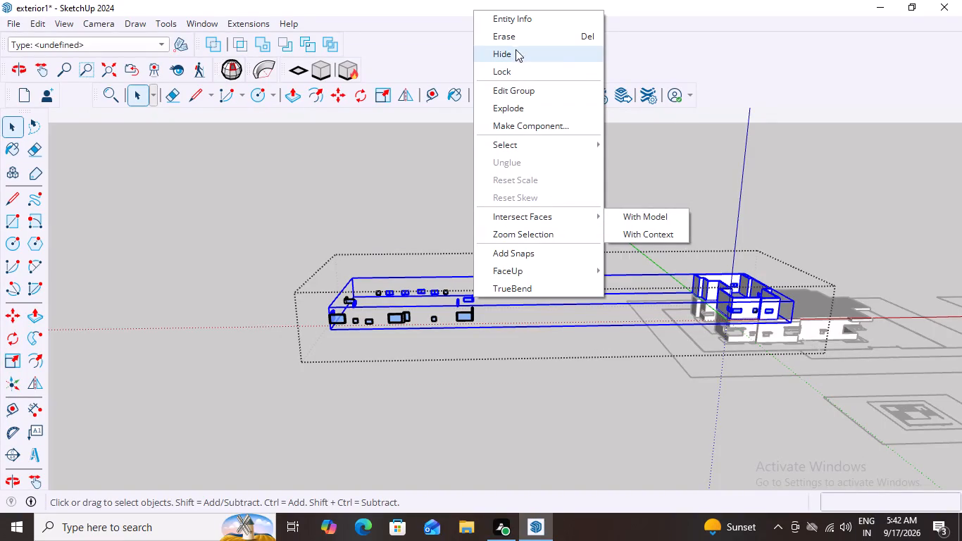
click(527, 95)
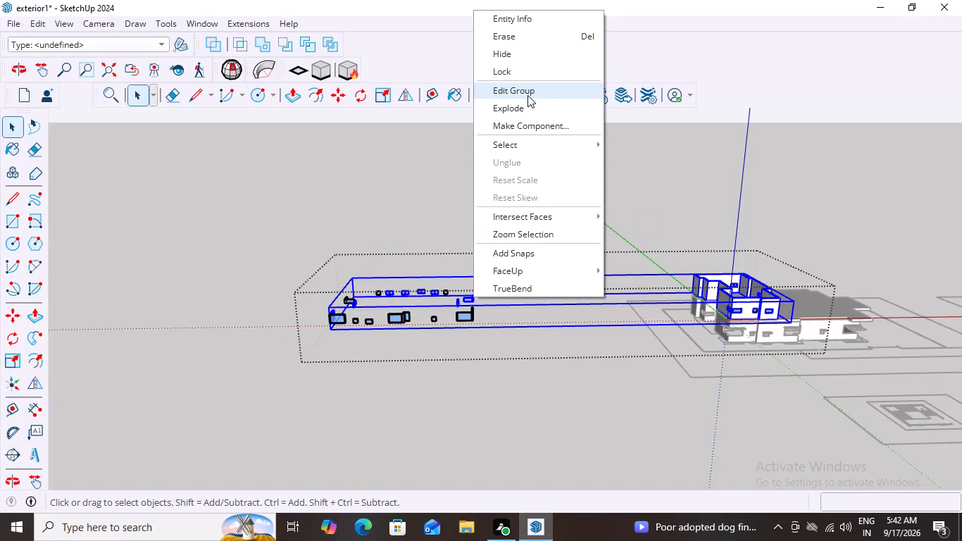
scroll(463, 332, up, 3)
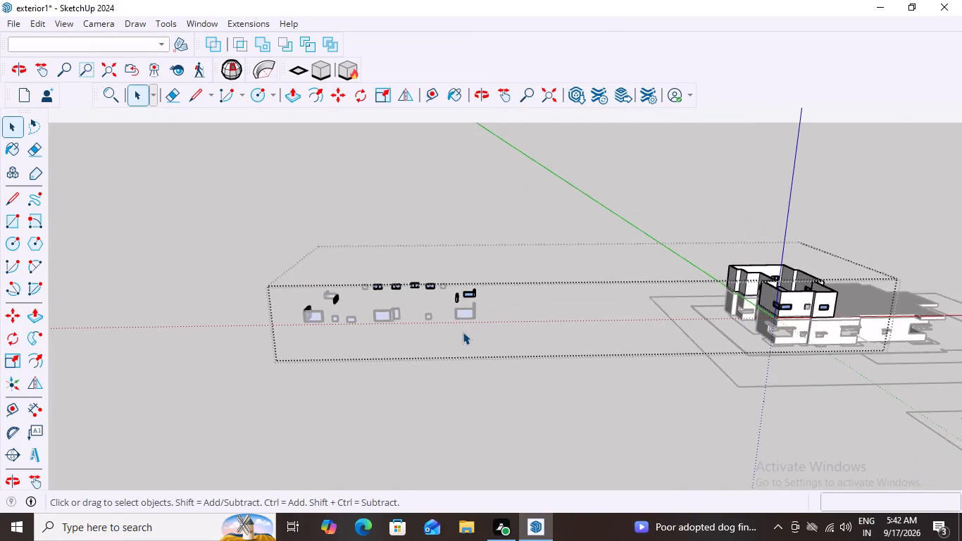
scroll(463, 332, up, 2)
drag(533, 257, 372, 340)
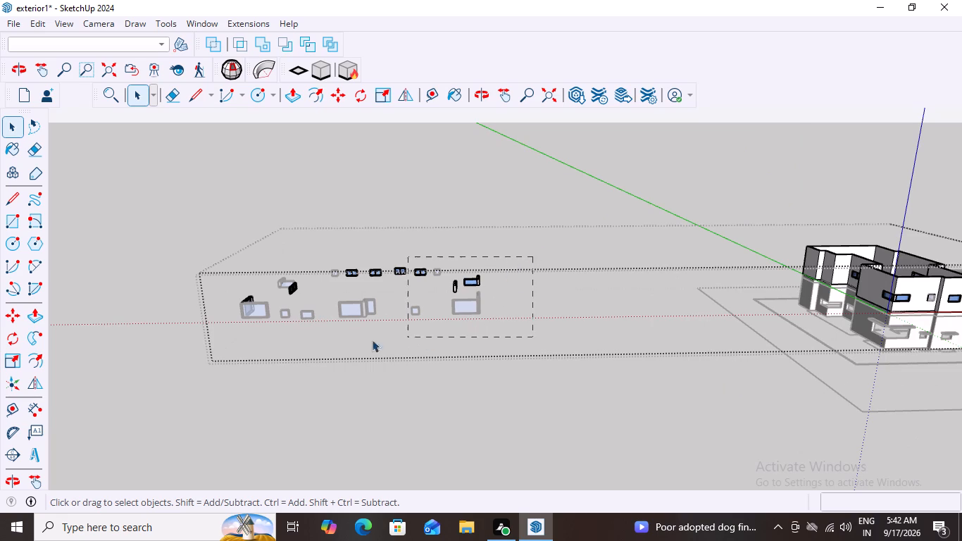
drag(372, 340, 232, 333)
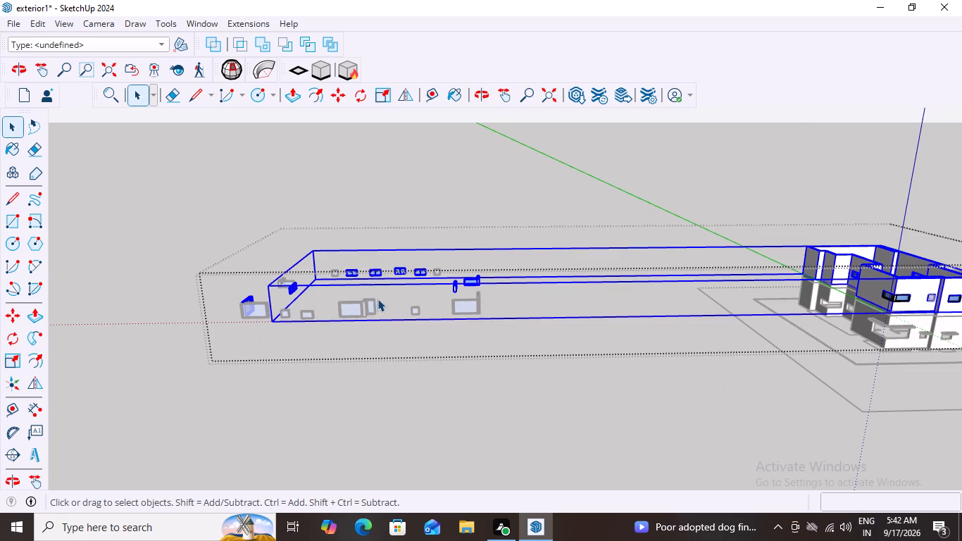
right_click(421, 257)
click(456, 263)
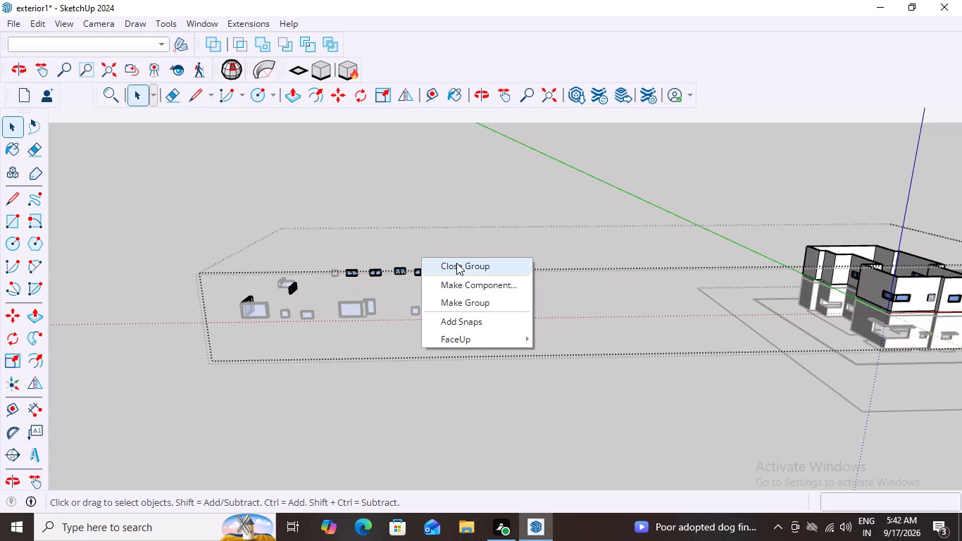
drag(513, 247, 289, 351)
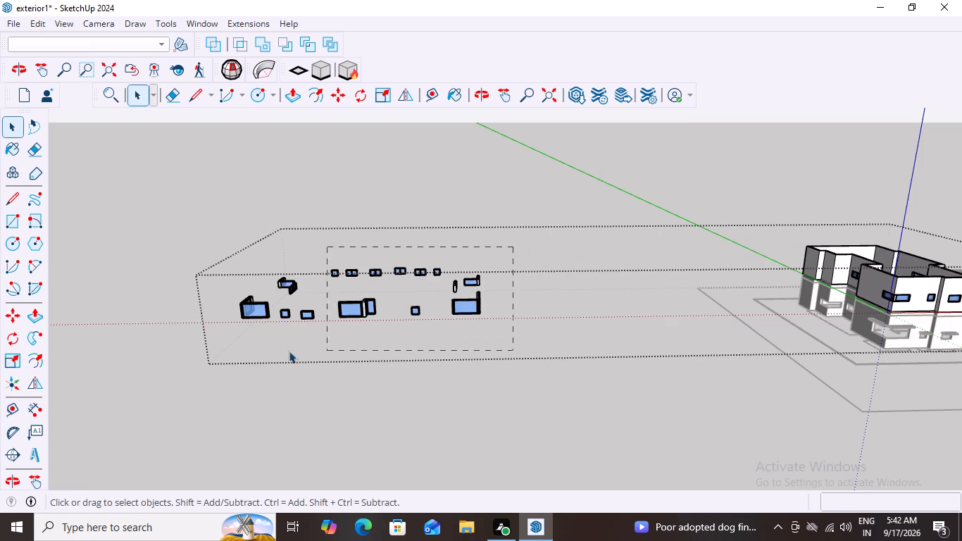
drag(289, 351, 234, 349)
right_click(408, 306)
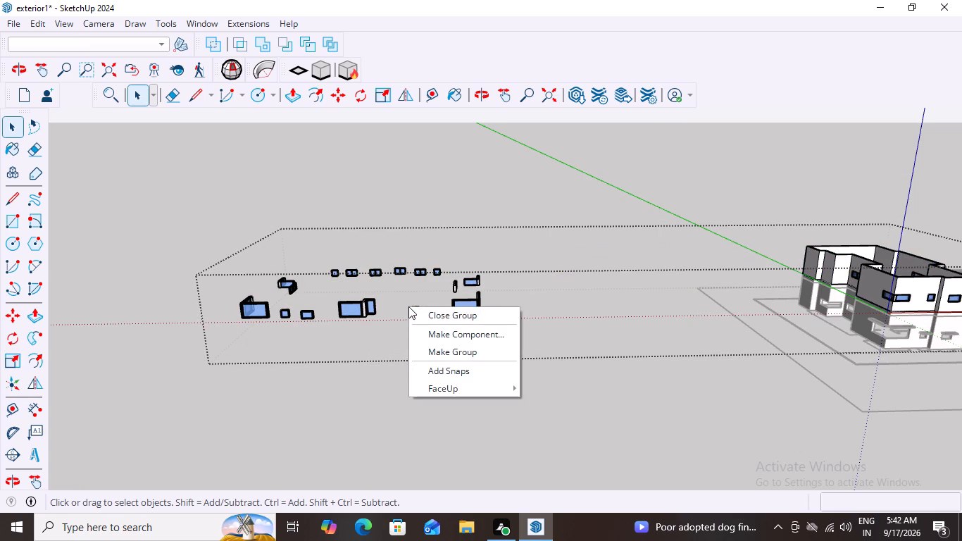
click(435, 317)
Explode the outer group holding the upper house and detached windows, and regroup the released contents.
drag(520, 247, 488, 303)
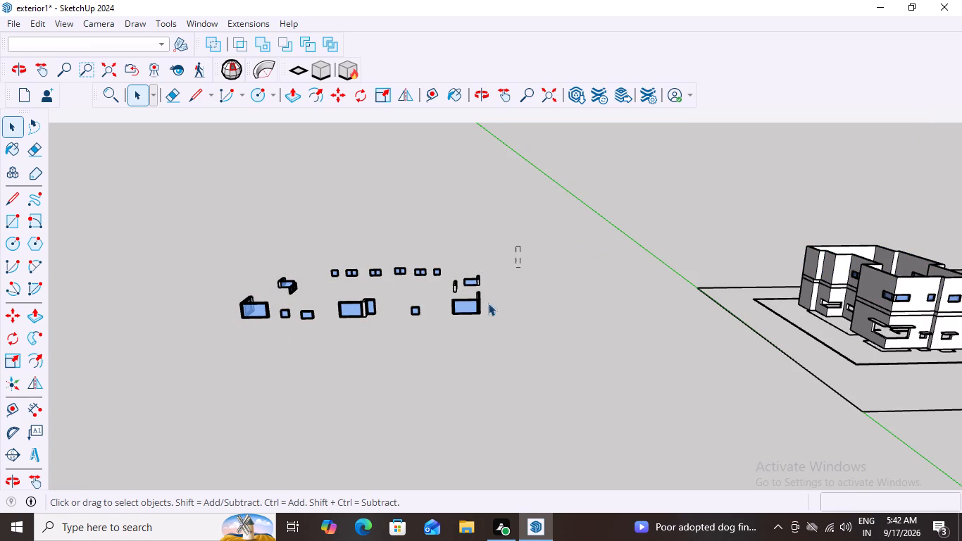
drag(488, 303, 161, 345)
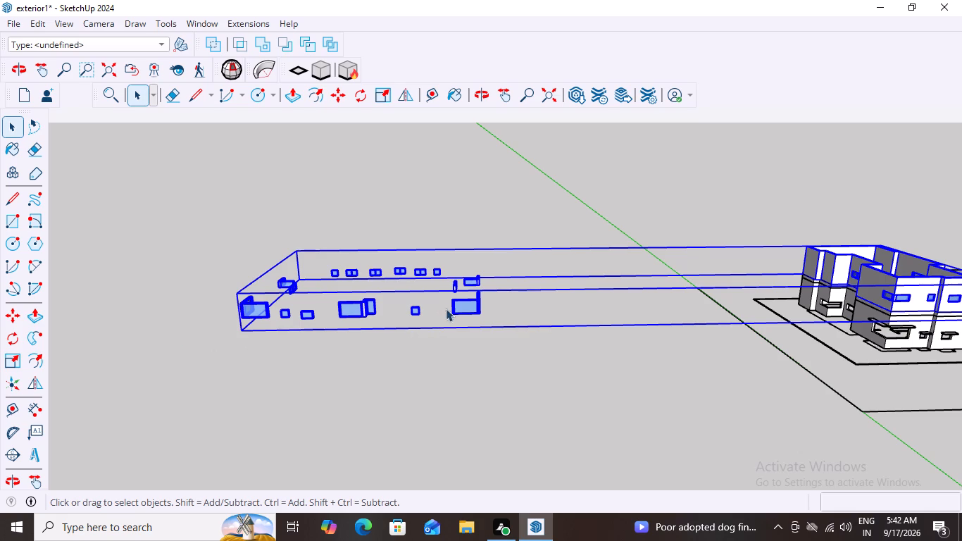
right_click(476, 285)
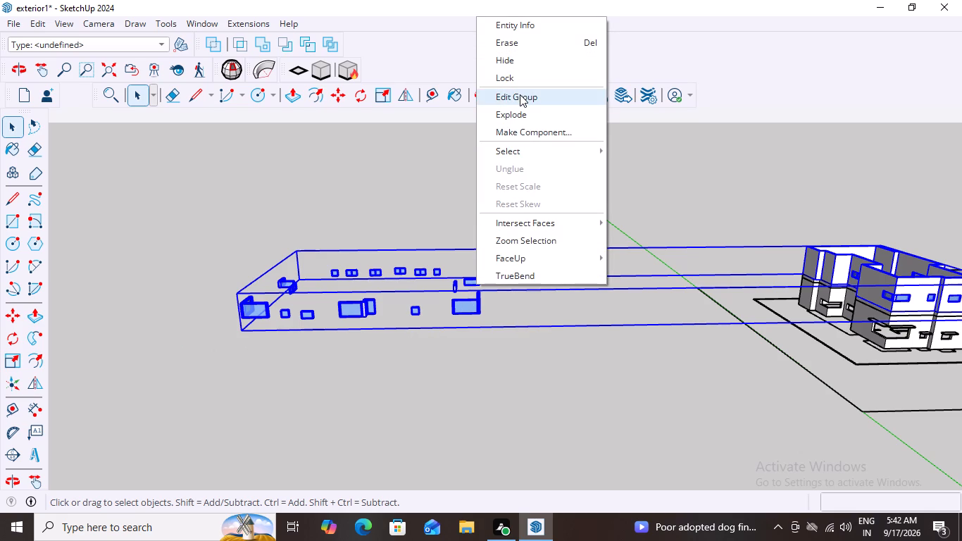
click(518, 116)
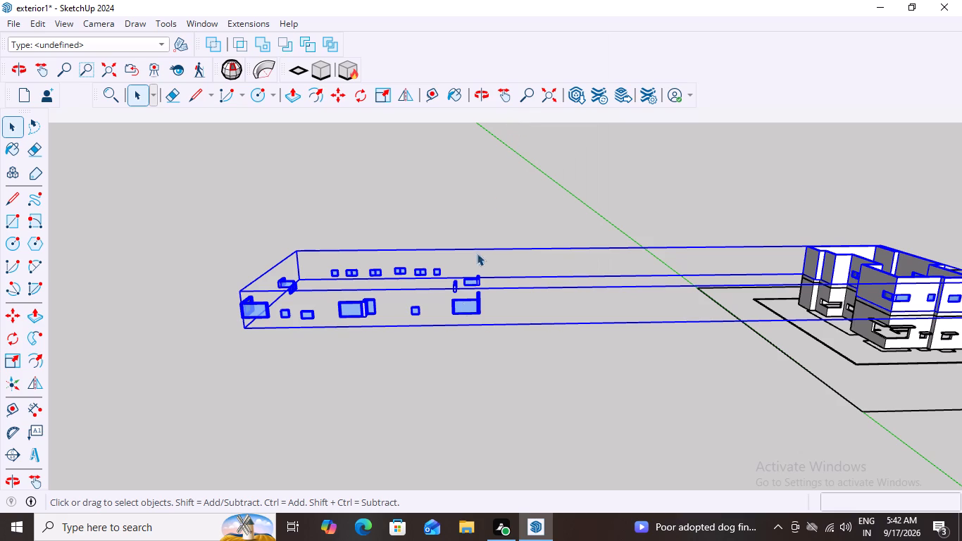
right_click(471, 282)
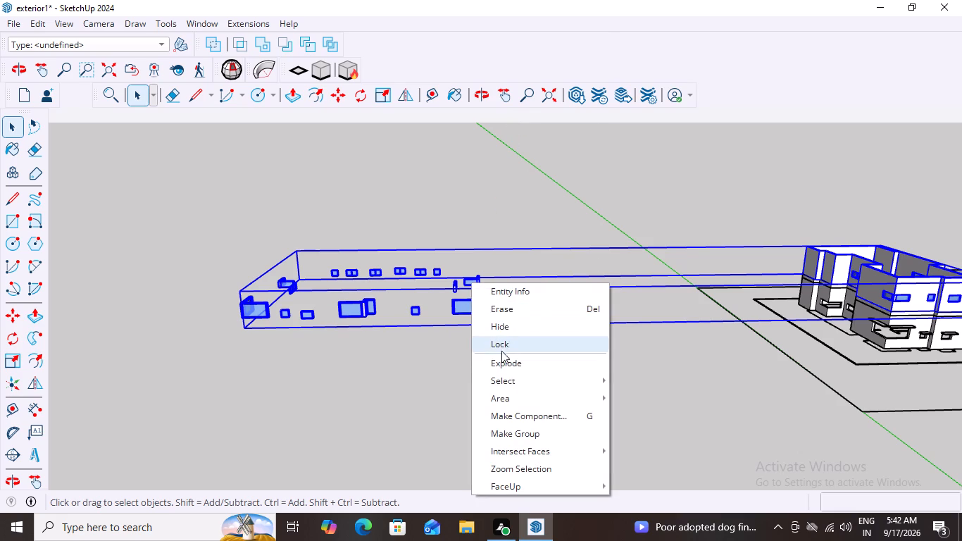
click(509, 433)
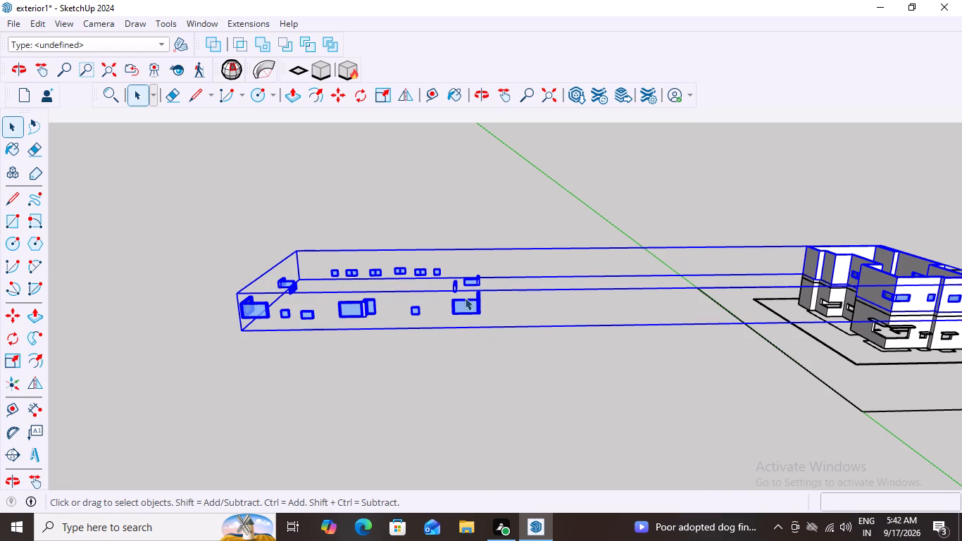
Open the group containing the upper house and detached windows for editing.
right_click(464, 284)
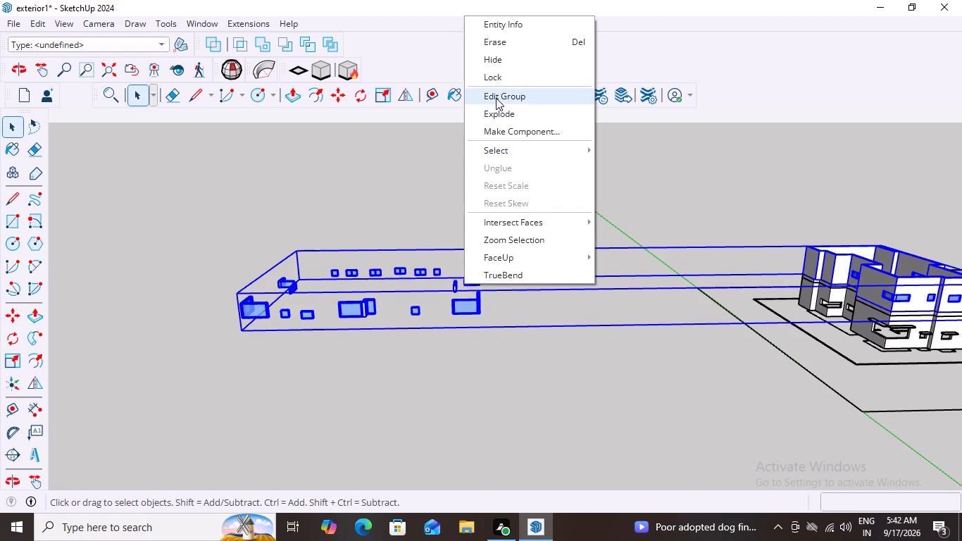
click(496, 98)
Move the side pane beside the large end window into the ground floor's end-wall corner opening, aligning their lower corners.
scroll(484, 322, up, 2)
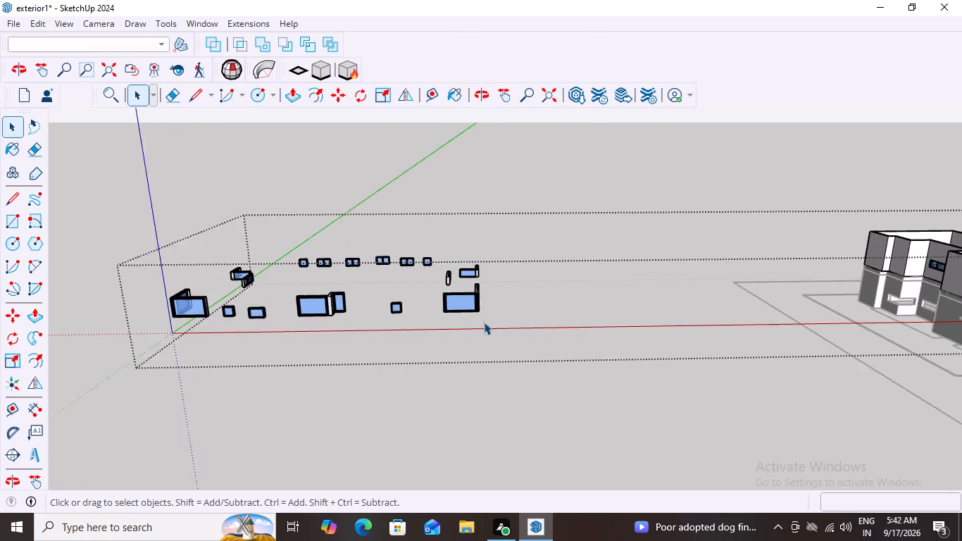
scroll(484, 322, up, 1)
key(m)
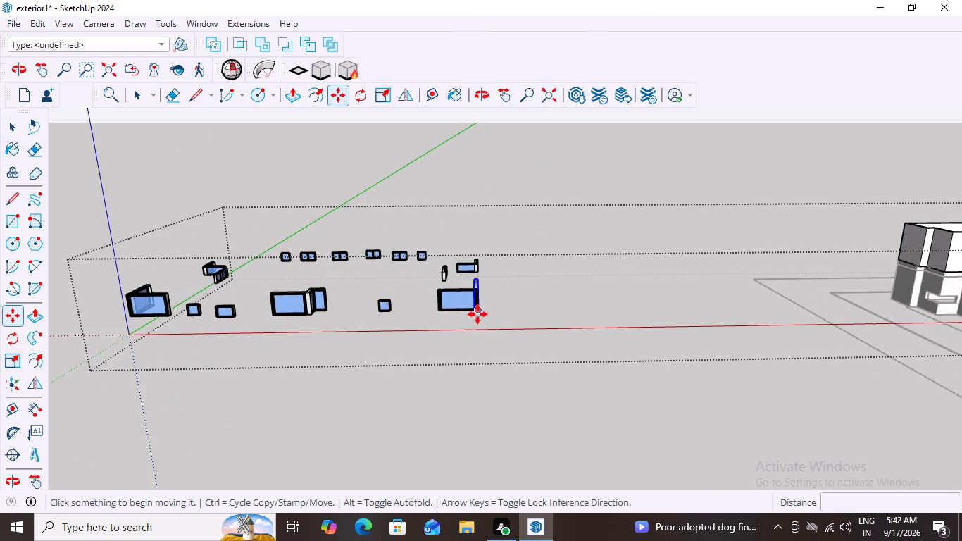
click(478, 311)
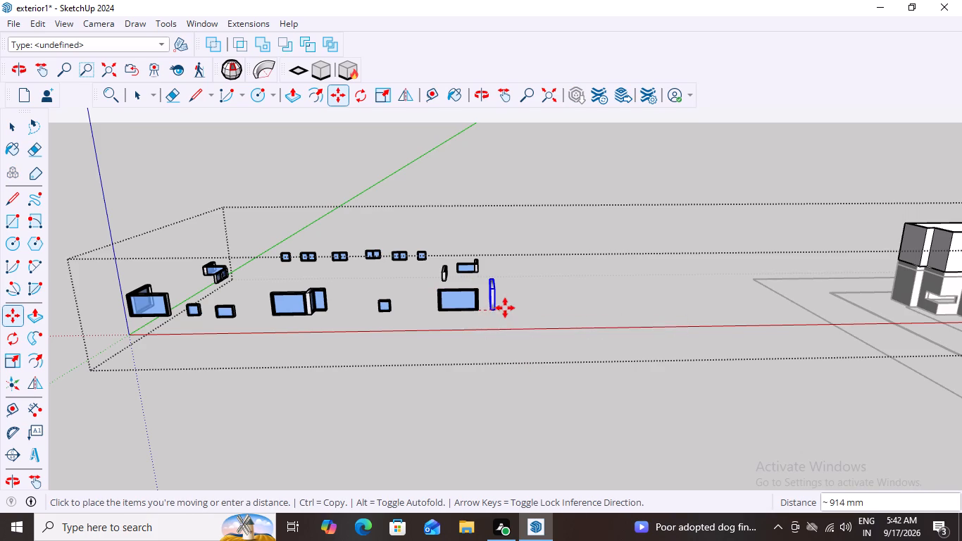
scroll(508, 309, up, 9)
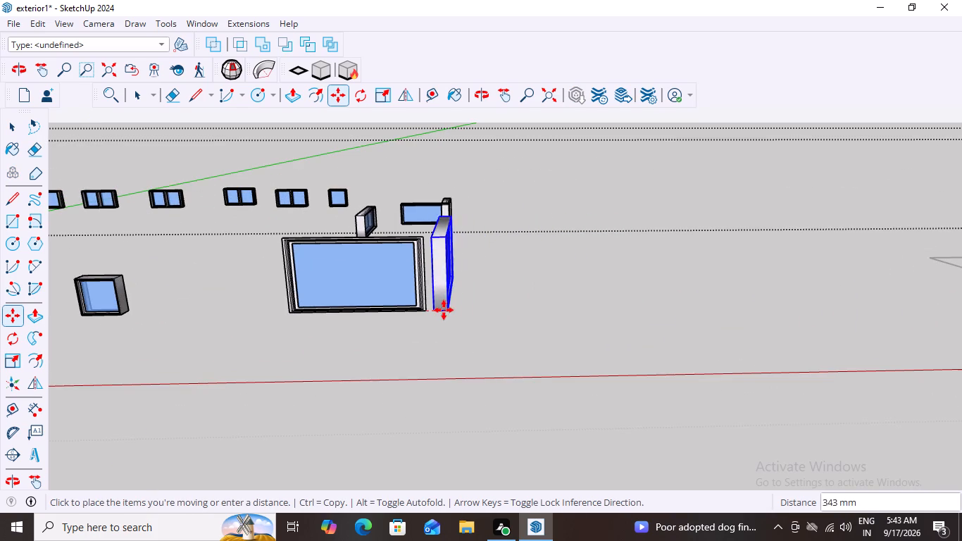
scroll(455, 340, down, 14)
scroll(411, 406, down, 5)
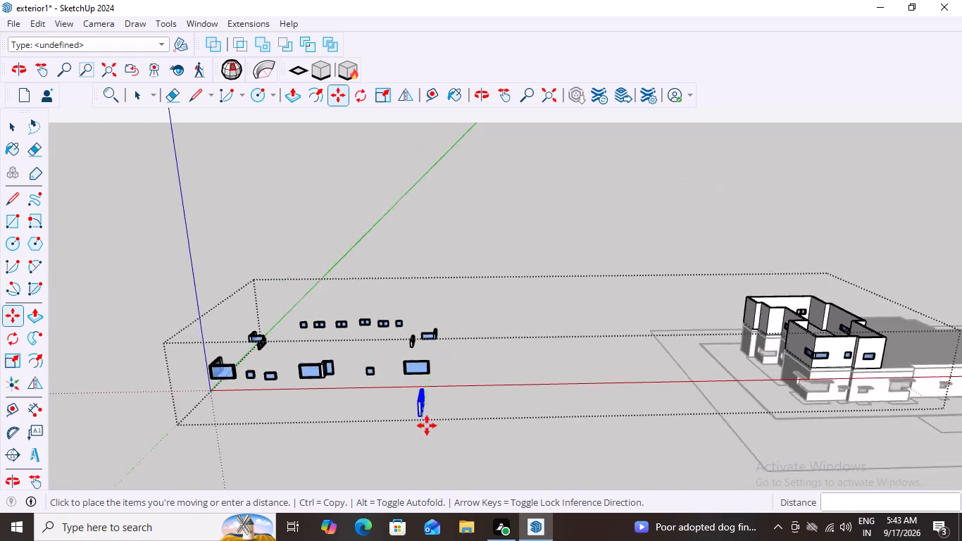
scroll(427, 426, down, 5)
scroll(806, 392, up, 3)
scroll(675, 400, up, 7)
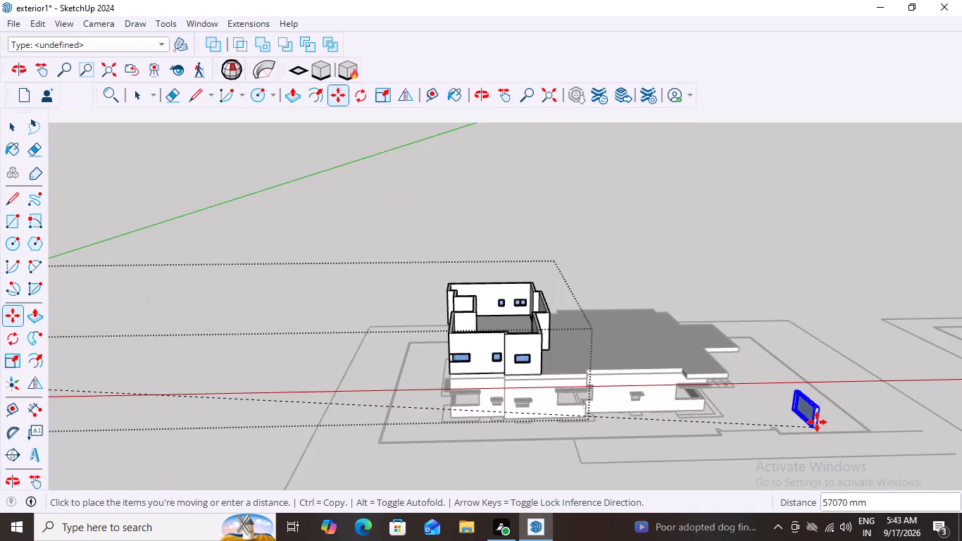
scroll(816, 421, up, 3)
scroll(737, 426, up, 6)
middle_drag(782, 398, 599, 399)
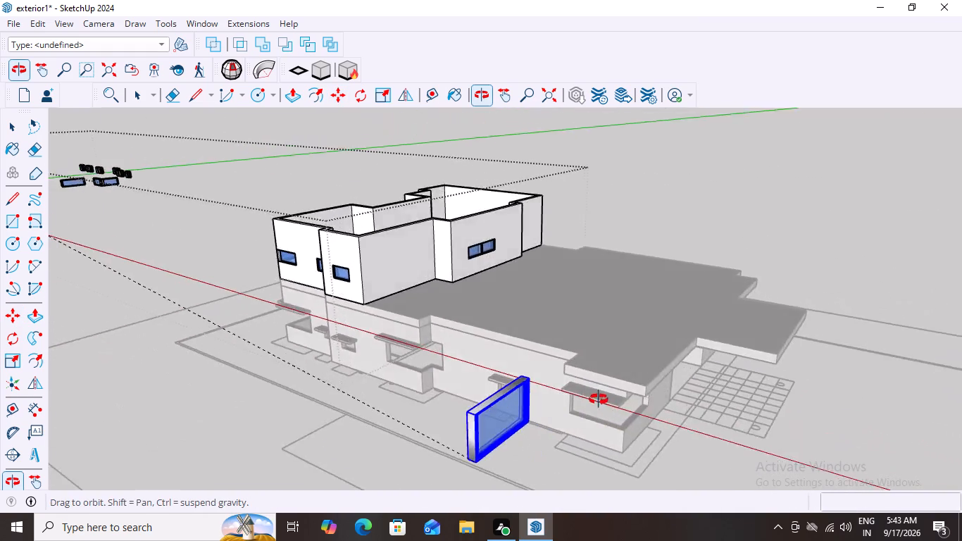
middle_drag(599, 399, 520, 332)
scroll(628, 418, up, 9)
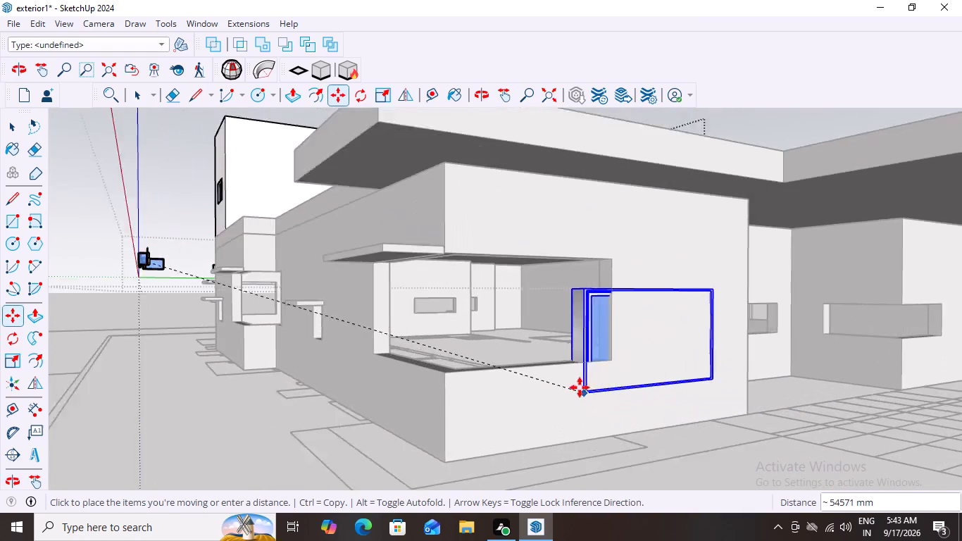
scroll(580, 387, up, 3)
middle_drag(582, 380, 557, 425)
scroll(389, 431, up, 2)
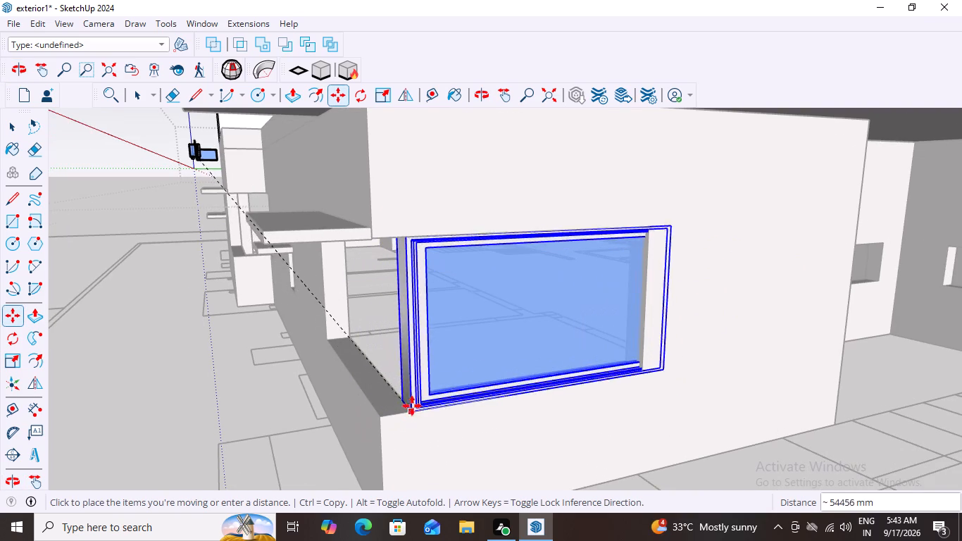
scroll(382, 416, up, 3)
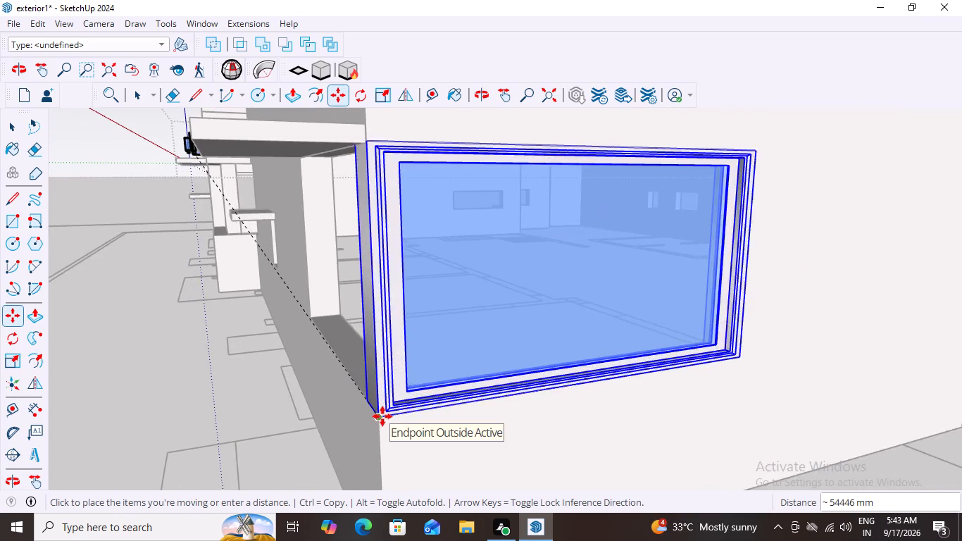
scroll(382, 416, up, 3)
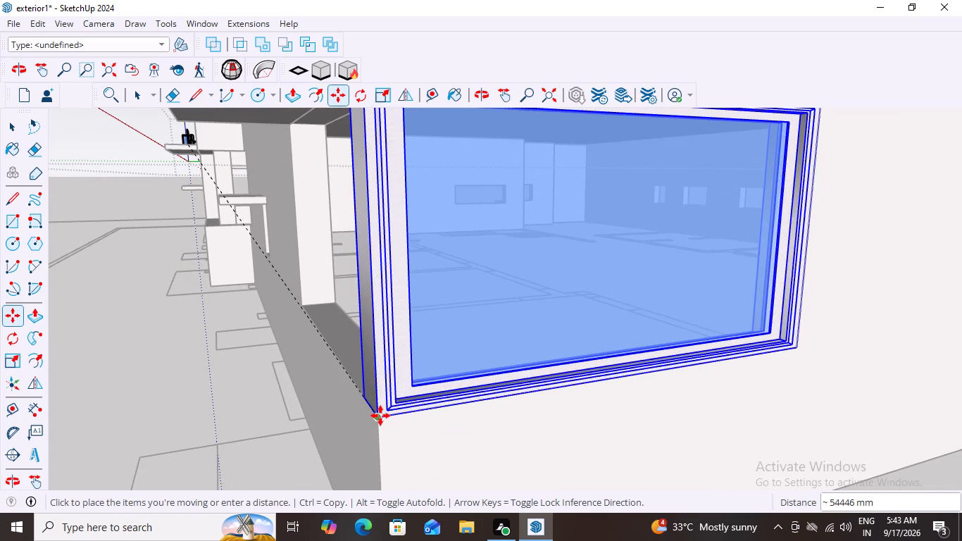
click(380, 416)
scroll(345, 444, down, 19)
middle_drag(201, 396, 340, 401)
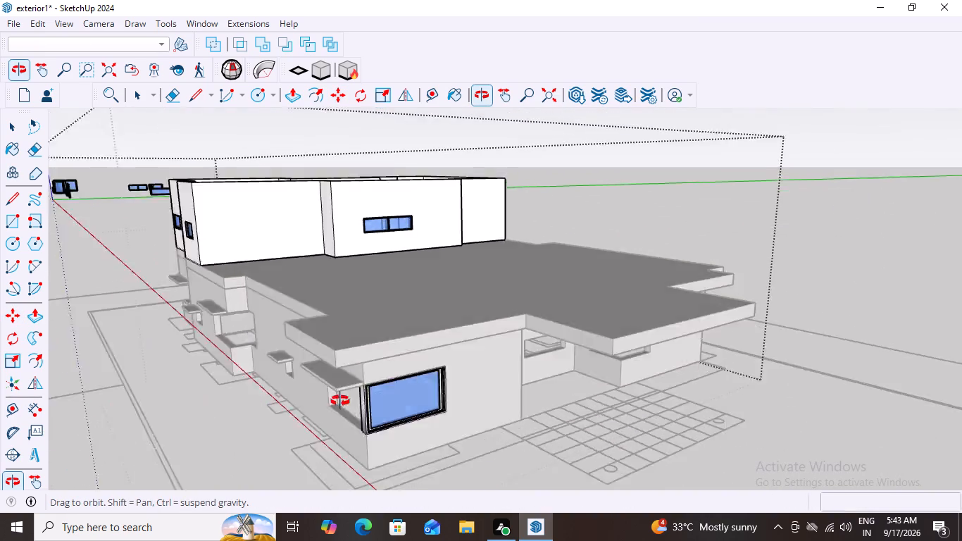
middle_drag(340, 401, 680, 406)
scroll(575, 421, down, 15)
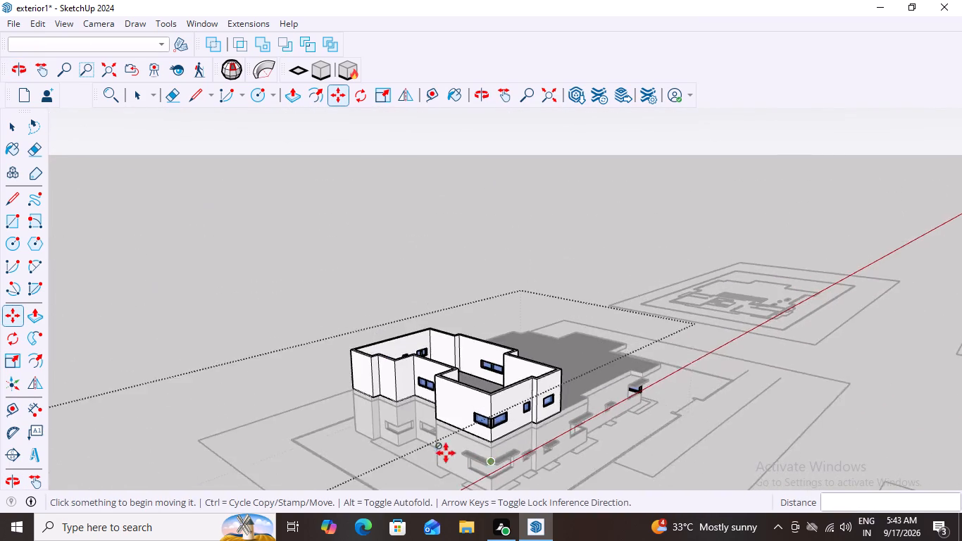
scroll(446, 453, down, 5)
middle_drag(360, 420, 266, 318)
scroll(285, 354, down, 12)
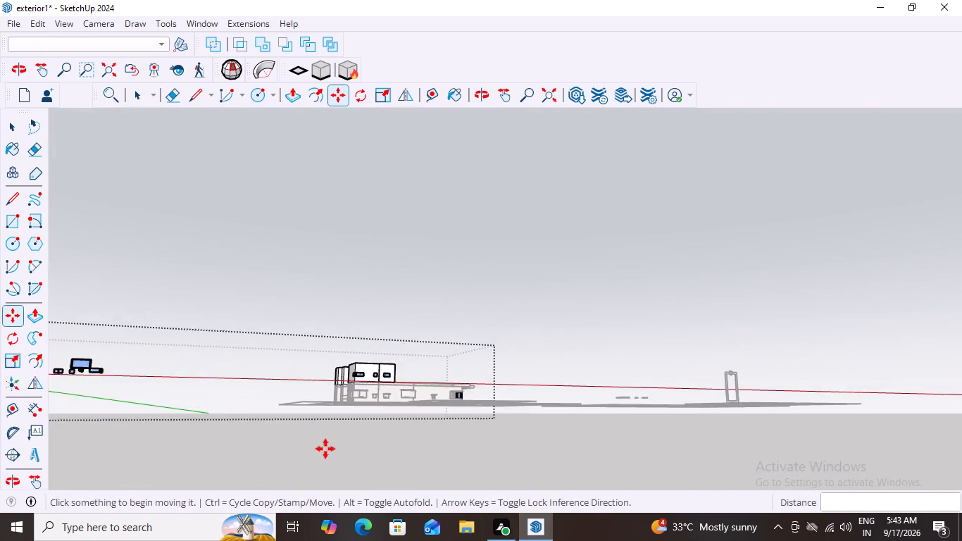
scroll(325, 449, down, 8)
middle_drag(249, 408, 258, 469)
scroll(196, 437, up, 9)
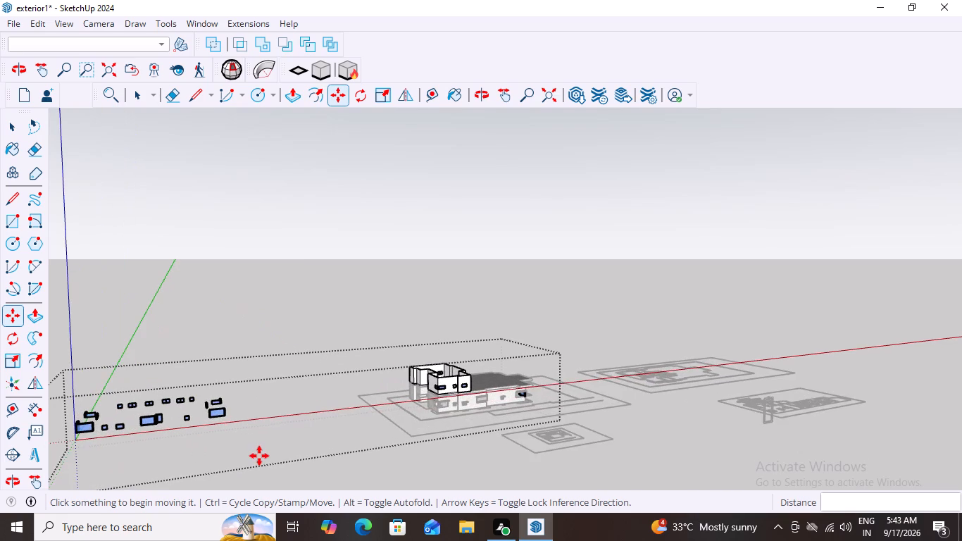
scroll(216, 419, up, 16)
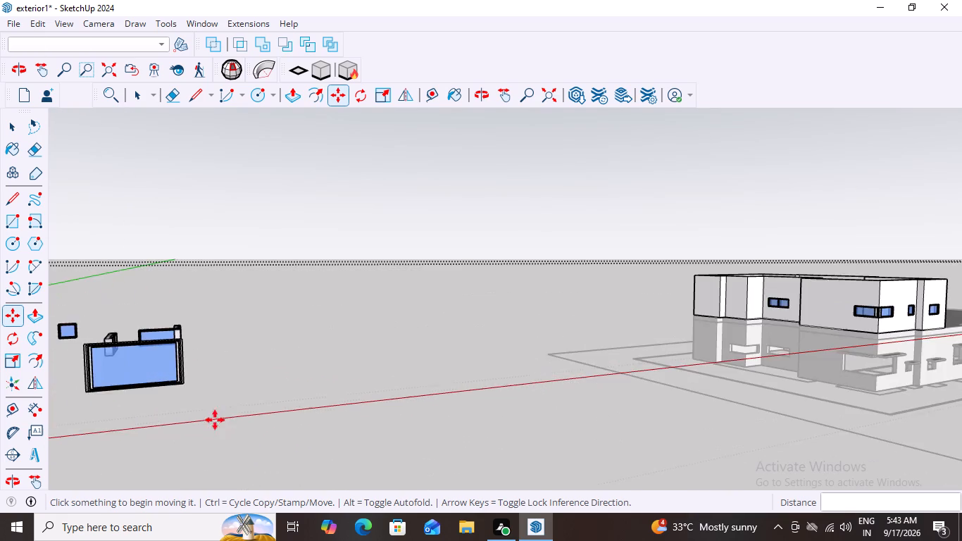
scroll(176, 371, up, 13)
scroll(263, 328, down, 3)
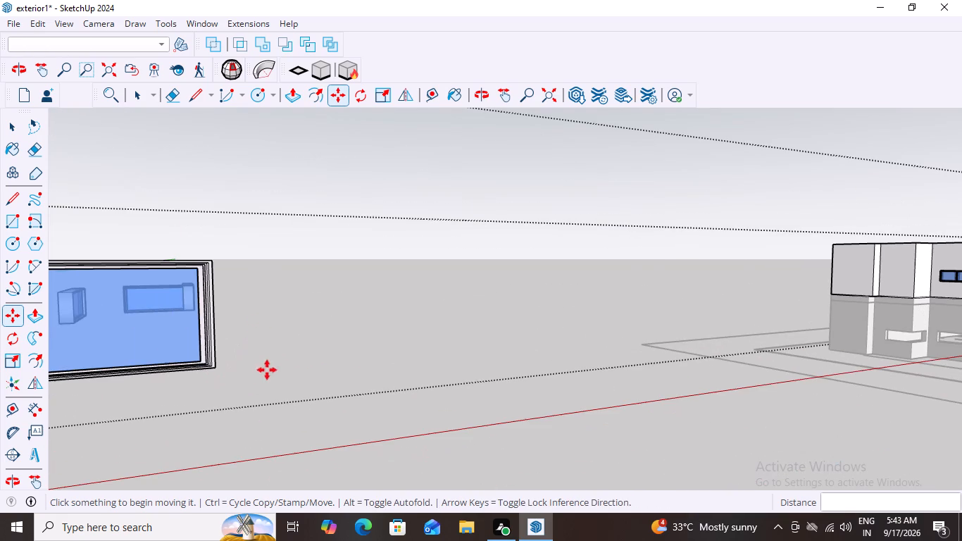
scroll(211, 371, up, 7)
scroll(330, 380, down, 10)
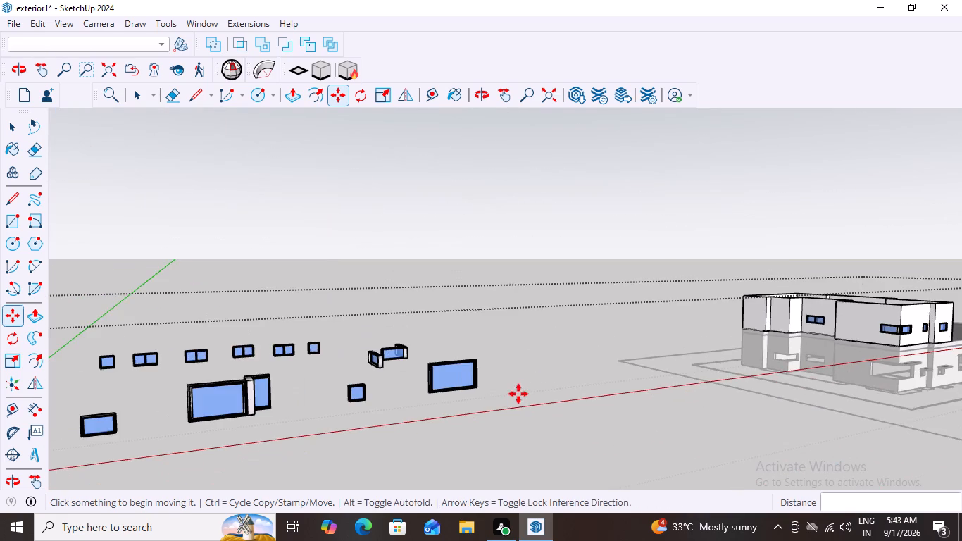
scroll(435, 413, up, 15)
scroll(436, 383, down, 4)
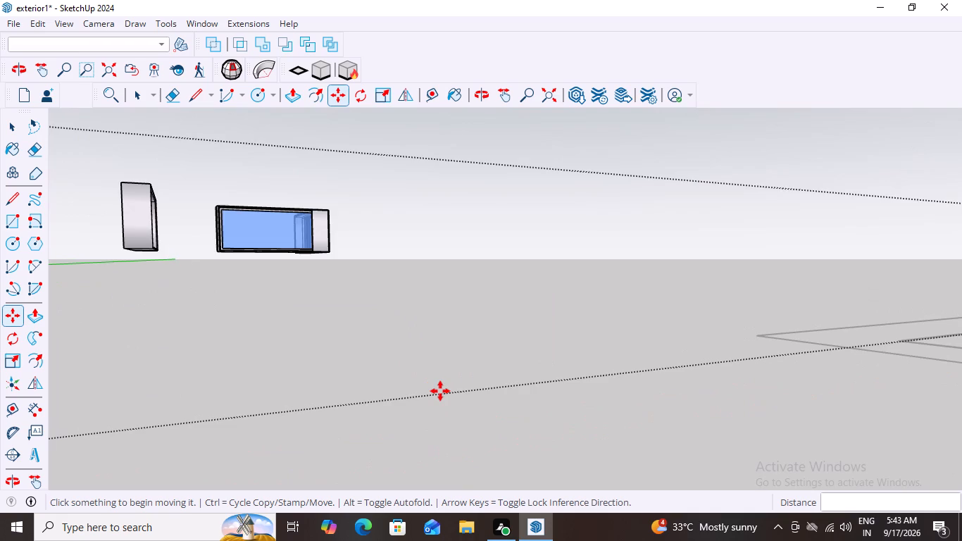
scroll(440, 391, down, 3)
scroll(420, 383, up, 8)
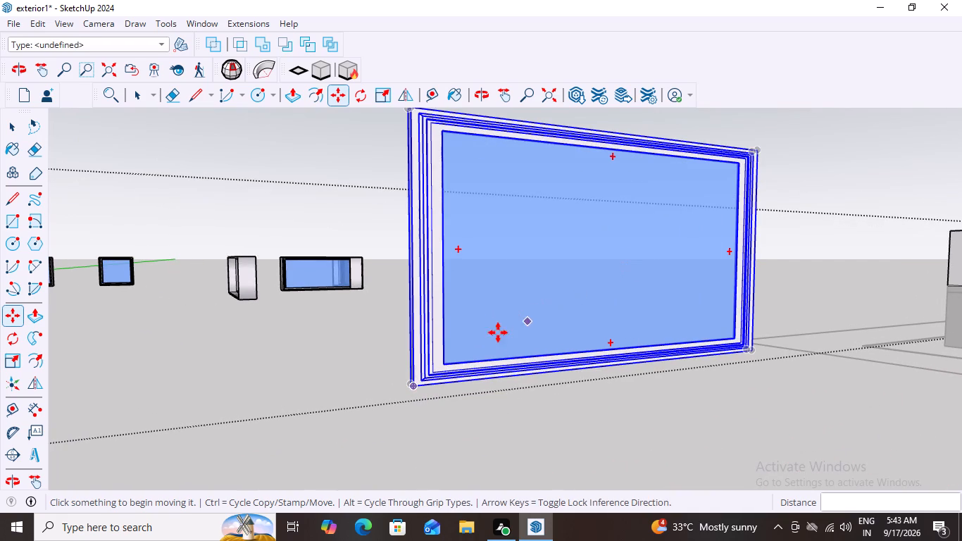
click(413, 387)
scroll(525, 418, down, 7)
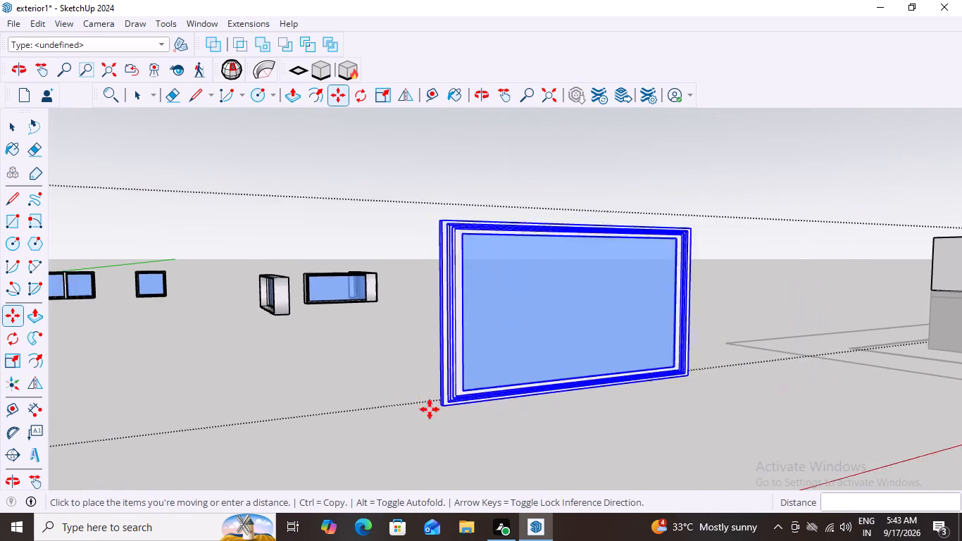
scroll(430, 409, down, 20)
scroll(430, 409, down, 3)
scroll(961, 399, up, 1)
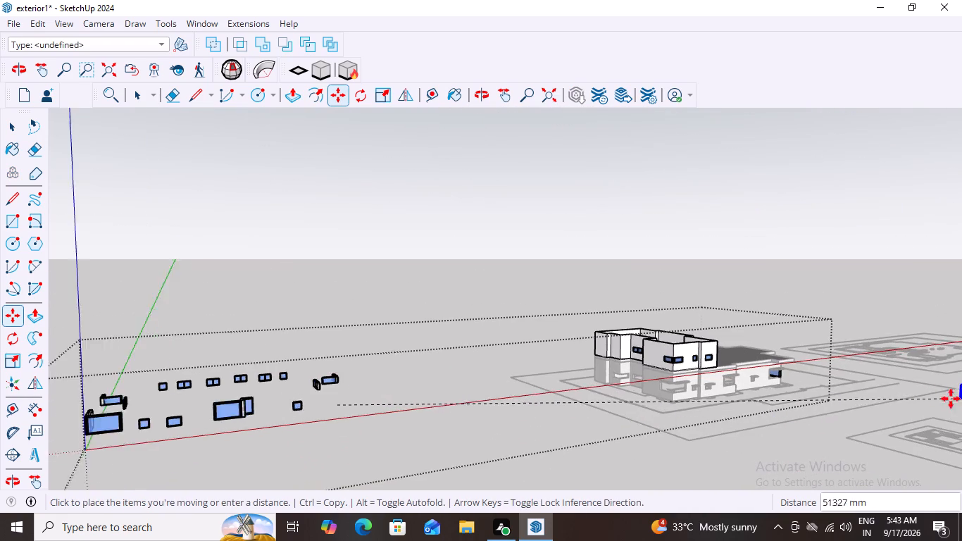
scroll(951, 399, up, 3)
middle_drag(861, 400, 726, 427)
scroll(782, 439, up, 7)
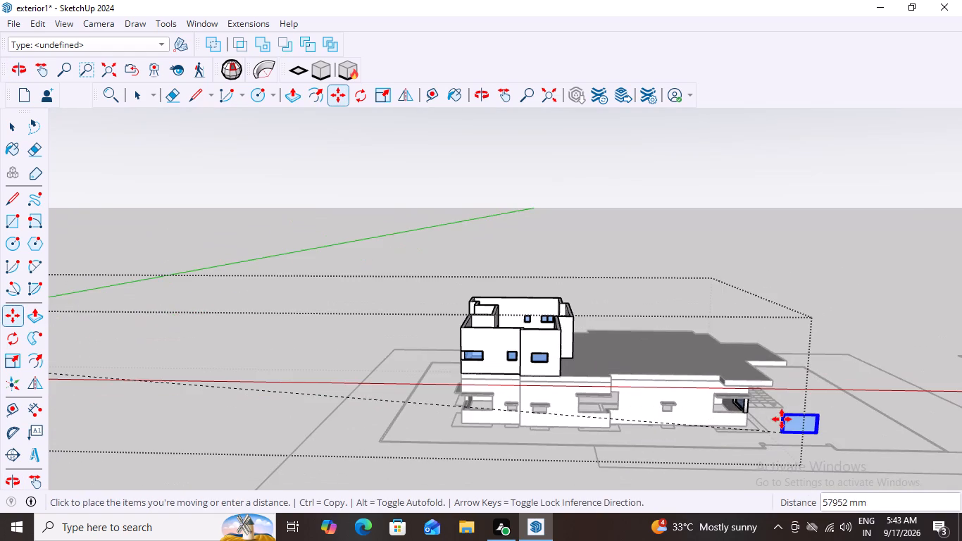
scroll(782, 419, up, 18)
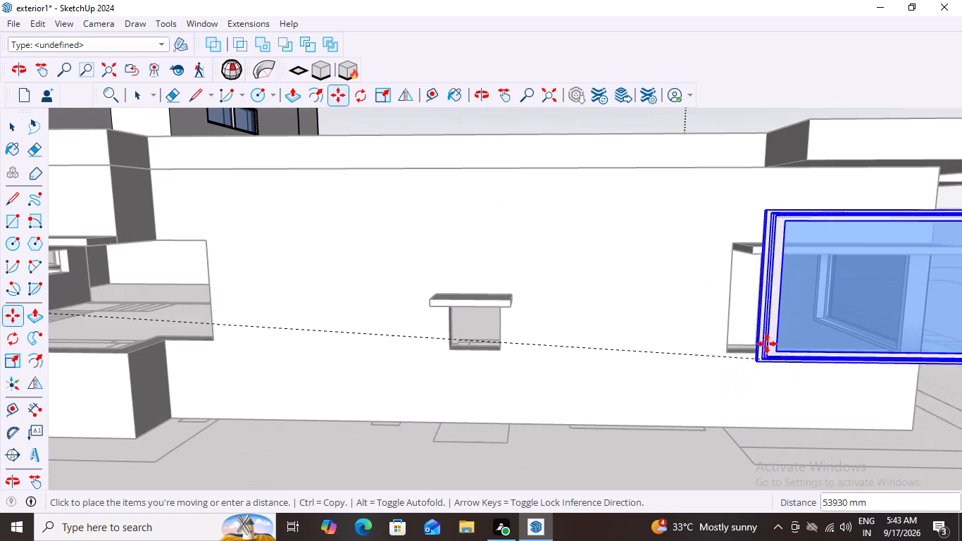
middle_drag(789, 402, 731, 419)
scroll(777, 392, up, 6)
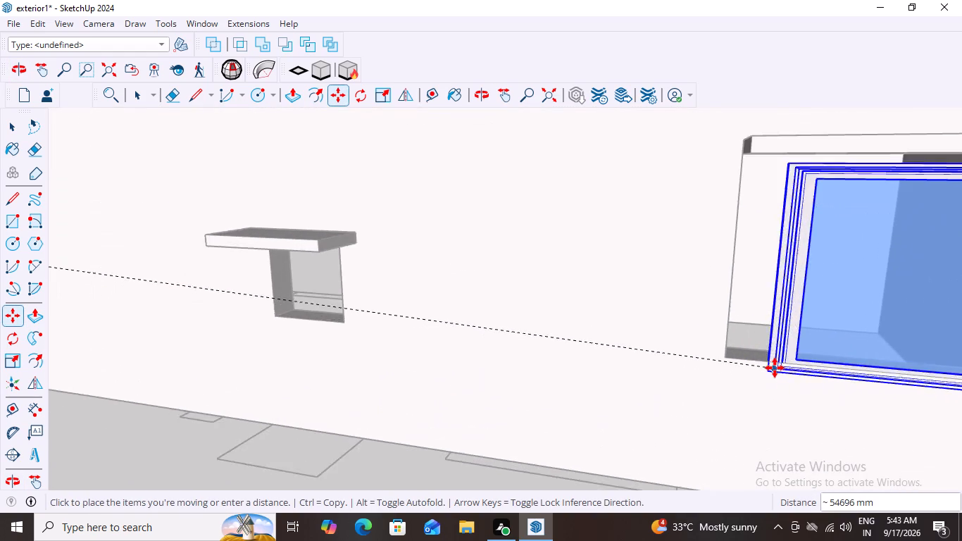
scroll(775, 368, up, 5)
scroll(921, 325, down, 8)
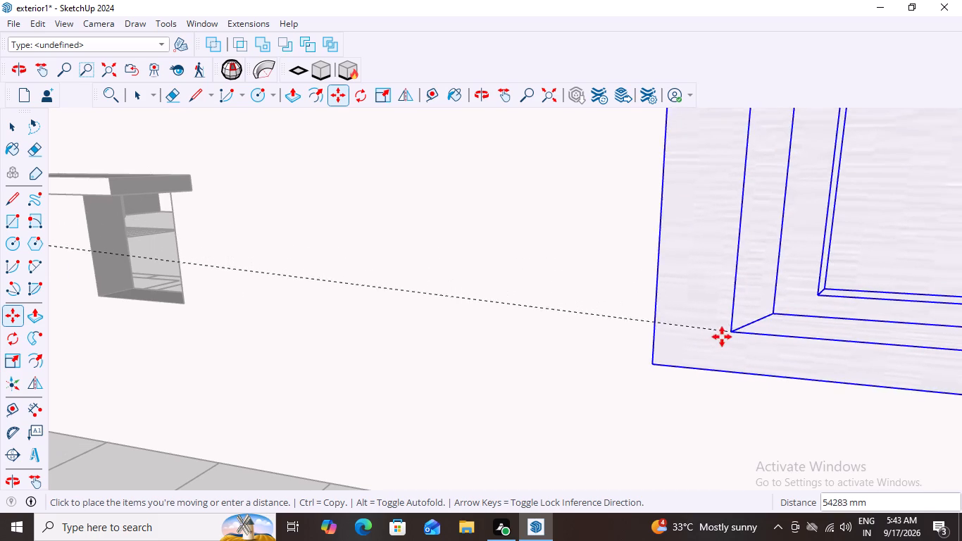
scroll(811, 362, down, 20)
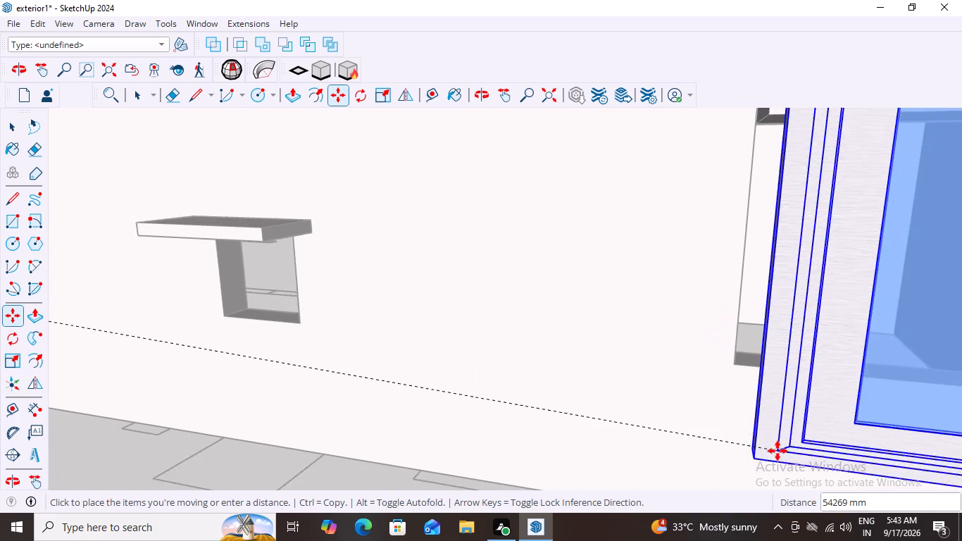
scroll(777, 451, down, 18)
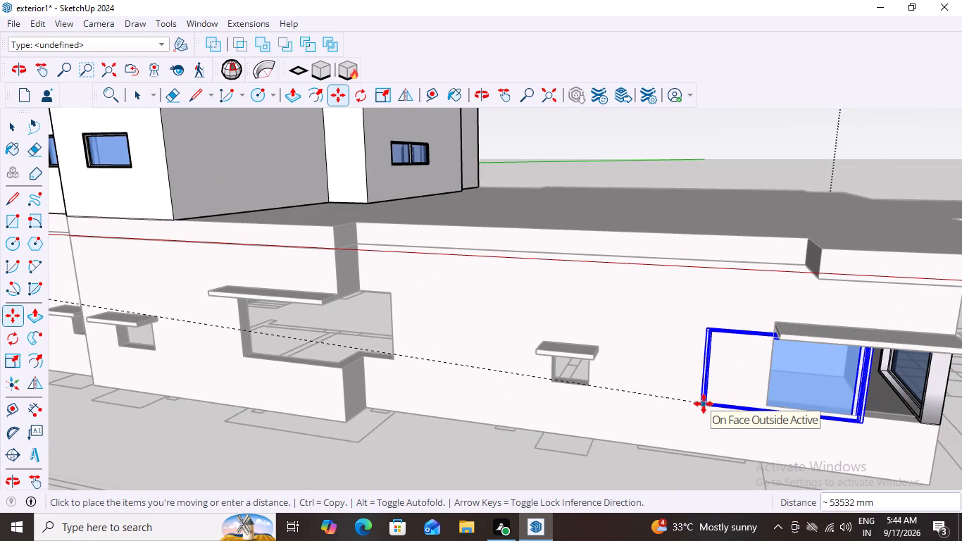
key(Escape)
Move the large end window about 54446 mm into the ground floor's long-wall corner opening, snapping its lower outer corner to the opening's lower corner.
scroll(704, 404, down, 13)
scroll(437, 357, down, 3)
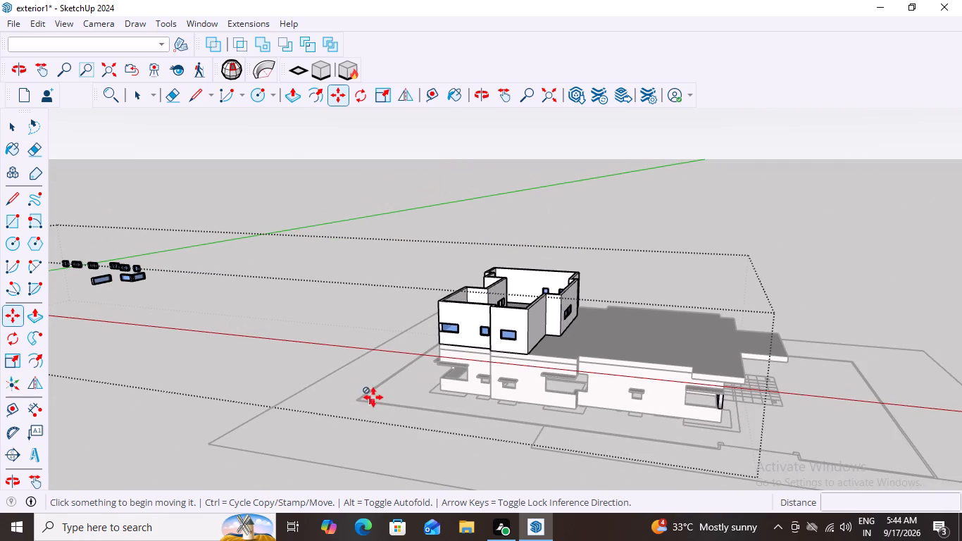
middle_drag(63, 344, 235, 361)
scroll(246, 355, down, 3)
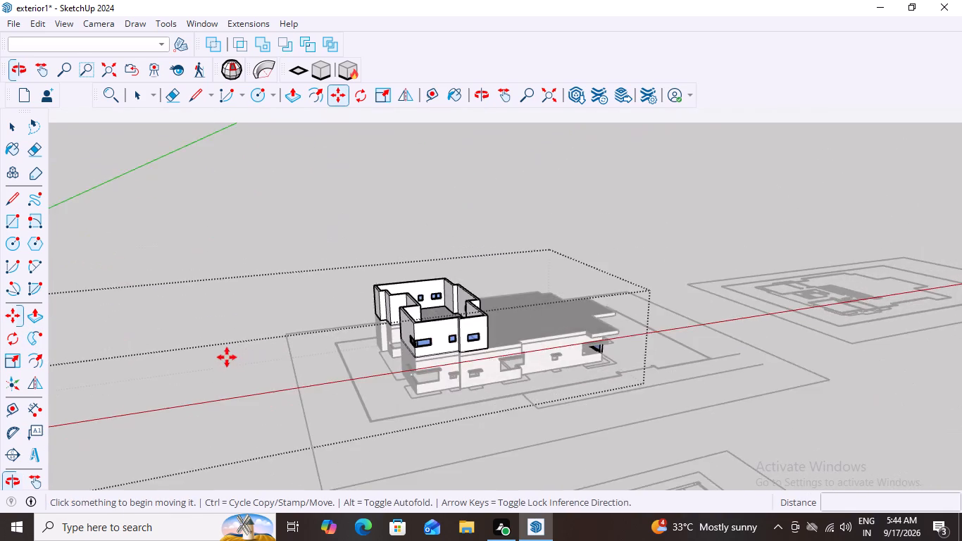
scroll(227, 357, down, 16)
middle_drag(95, 390, 80, 377)
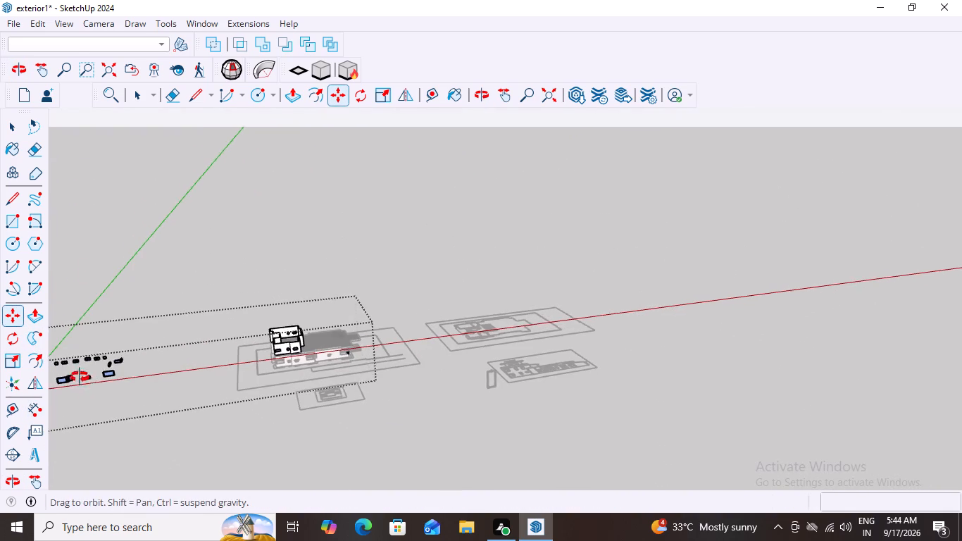
middle_drag(80, 377, 96, 336)
scroll(55, 372, up, 16)
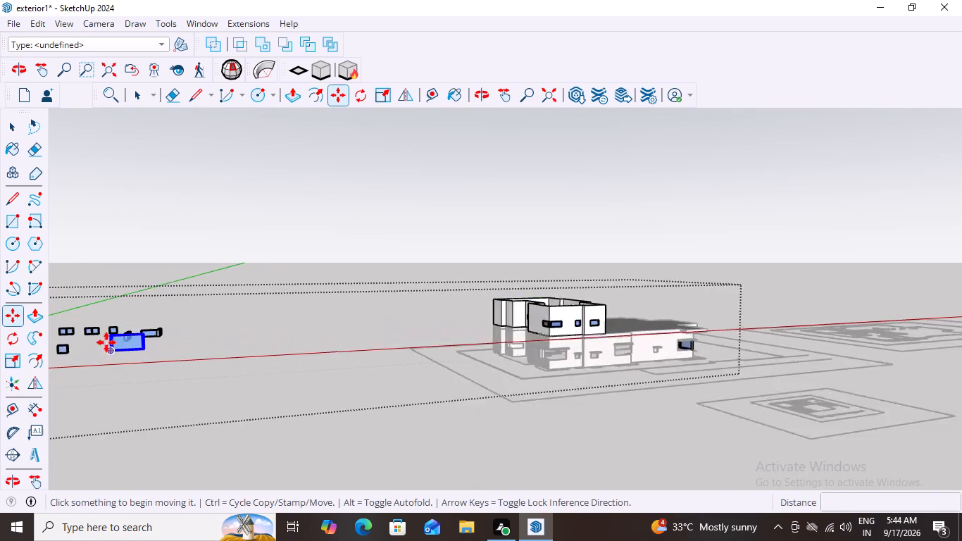
scroll(106, 342, up, 20)
scroll(120, 352, up, 3)
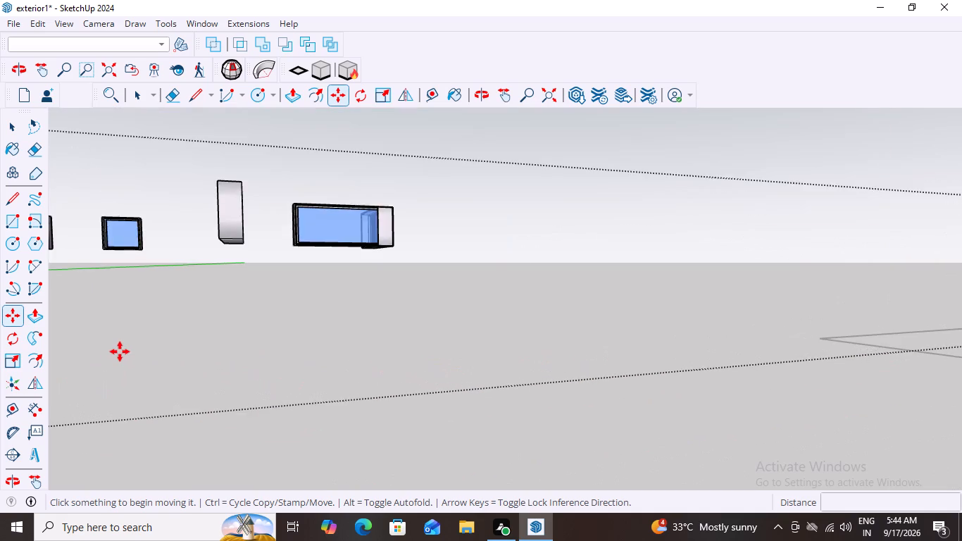
scroll(120, 352, down, 3)
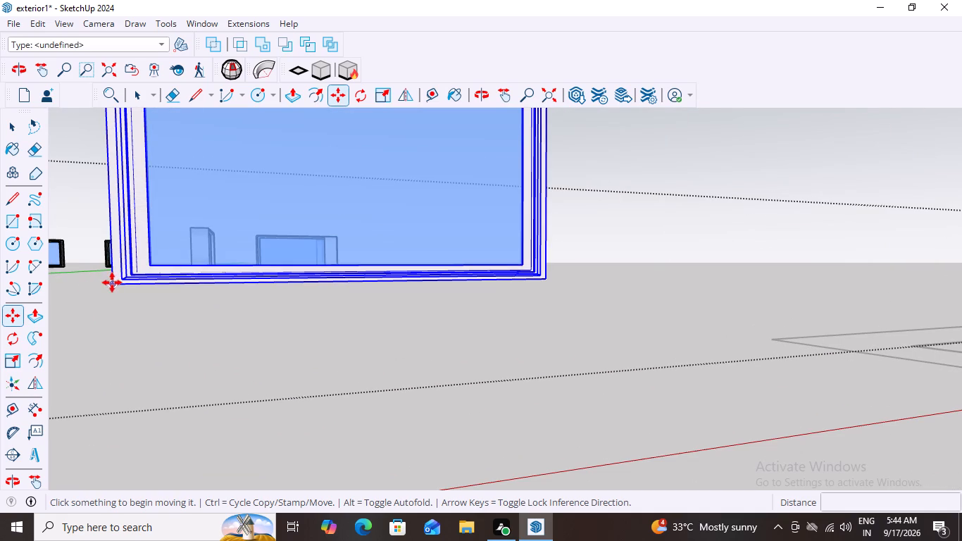
click(111, 283)
scroll(153, 341, down, 2)
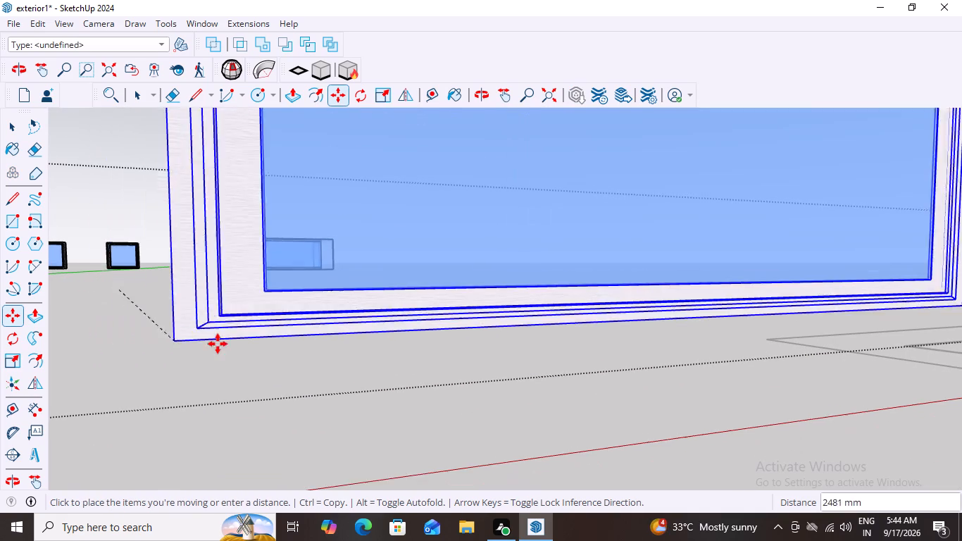
scroll(218, 344, down, 18)
scroll(497, 378, down, 6)
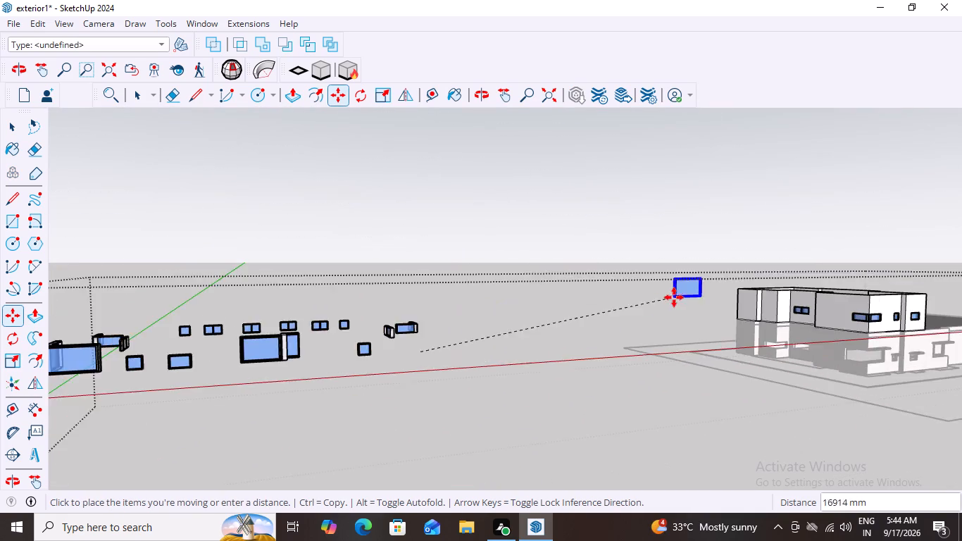
scroll(674, 297, down, 10)
scroll(939, 394, up, 16)
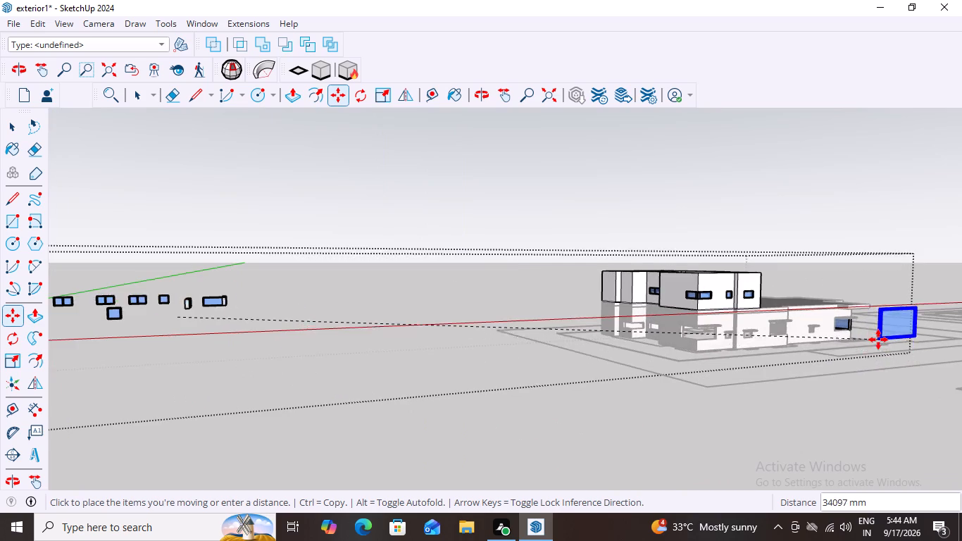
middle_drag(877, 341, 807, 347)
scroll(835, 359, down, 16)
middle_click(835, 359)
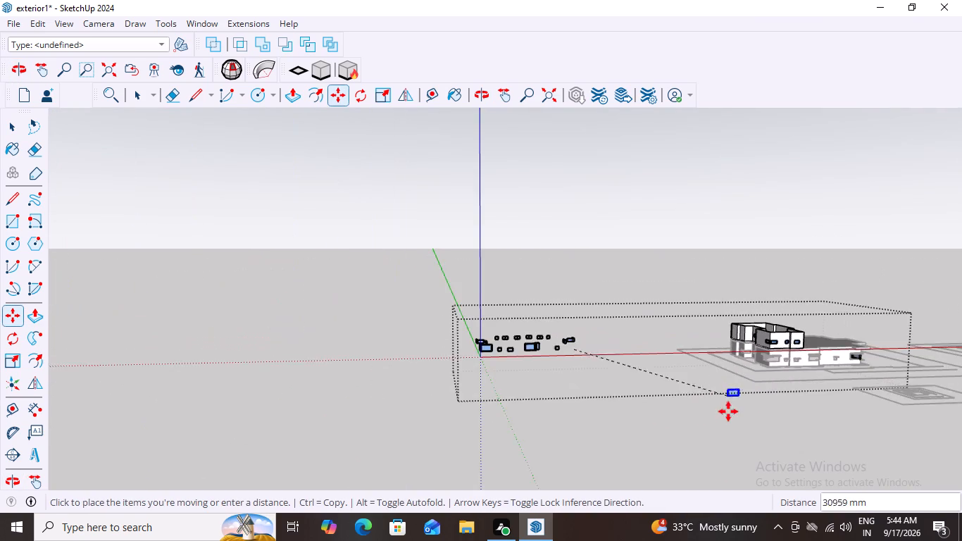
scroll(728, 411, down, 6)
scroll(961, 424, up, 4)
scroll(906, 356, up, 18)
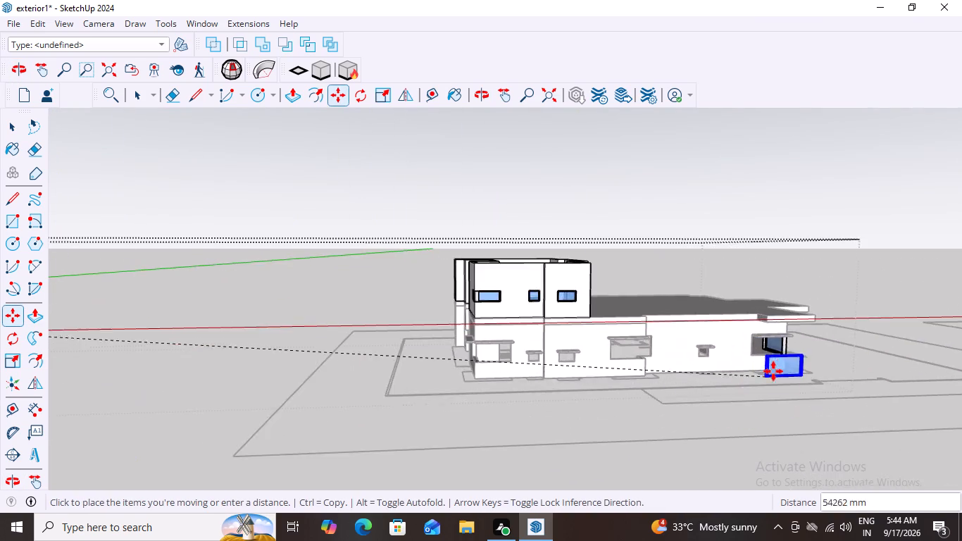
scroll(773, 371, up, 20)
scroll(773, 371, up, 9)
middle_click(779, 364)
middle_click(818, 342)
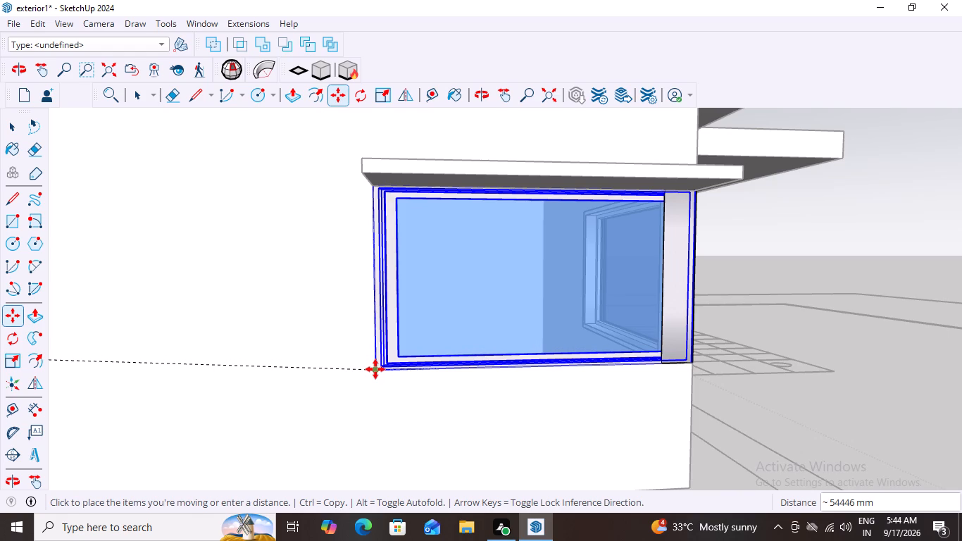
scroll(375, 369, up, 3)
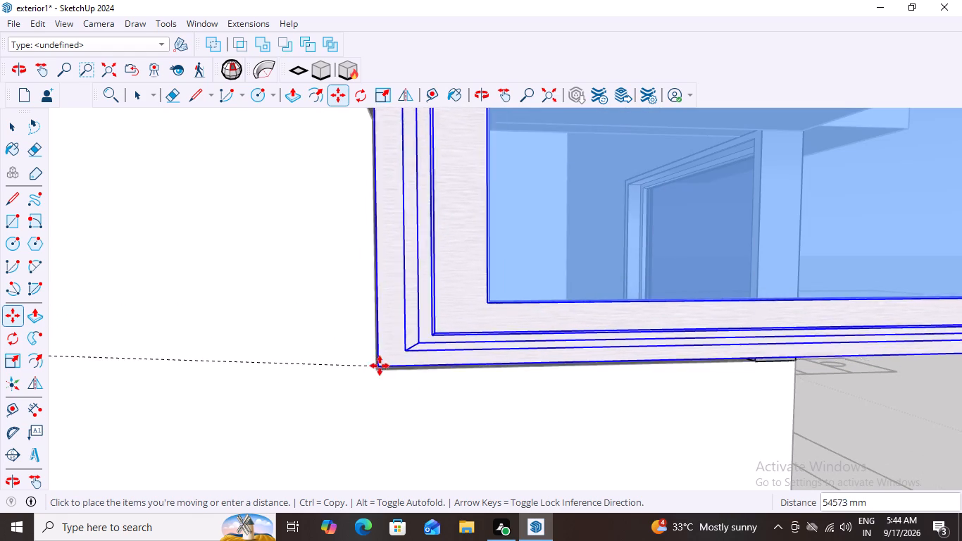
scroll(483, 335, down, 4)
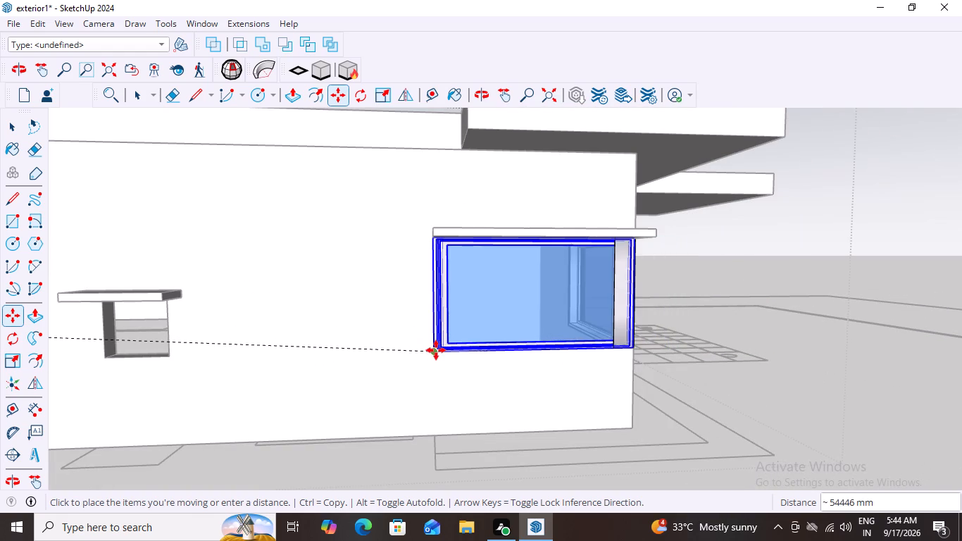
click(436, 350)
Examine the ground floor's corner window from both walls to check how its two panes meet and fit their openings.
scroll(431, 386, down, 2)
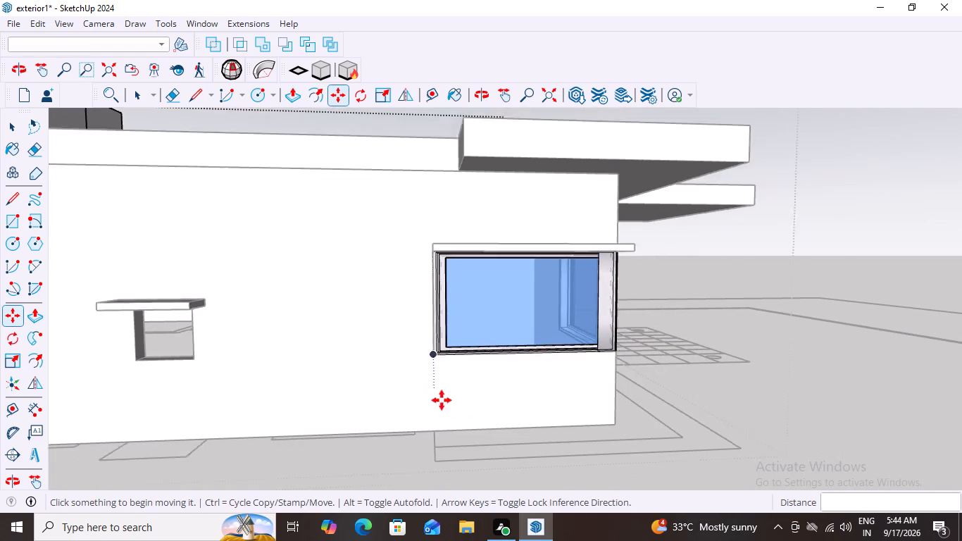
middle_drag(679, 420, 513, 419)
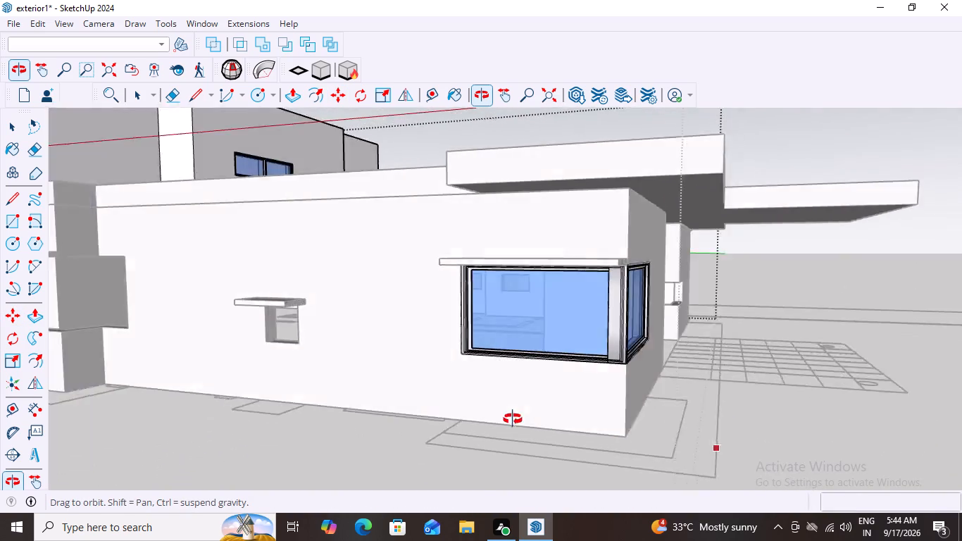
middle_drag(513, 419, 445, 418)
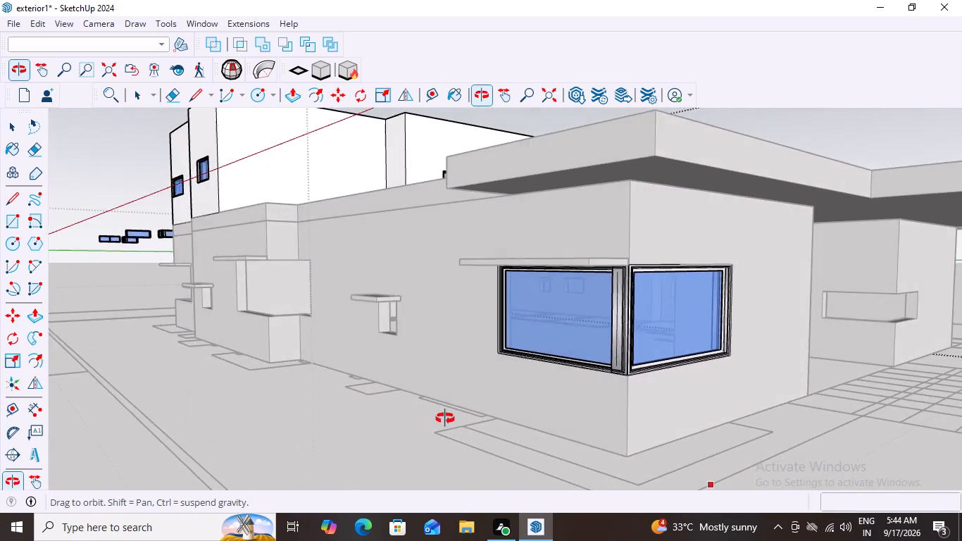
middle_drag(445, 418, 706, 413)
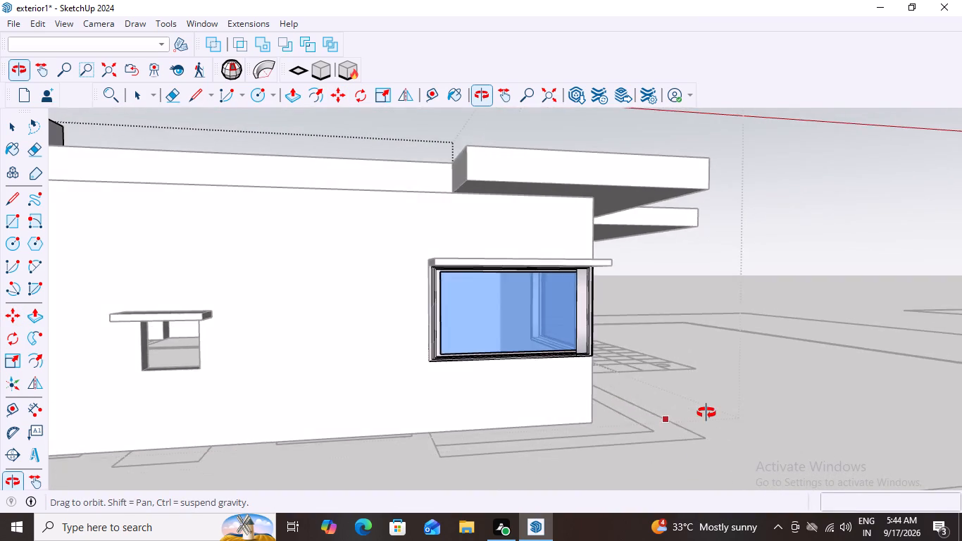
middle_drag(706, 413, 711, 429)
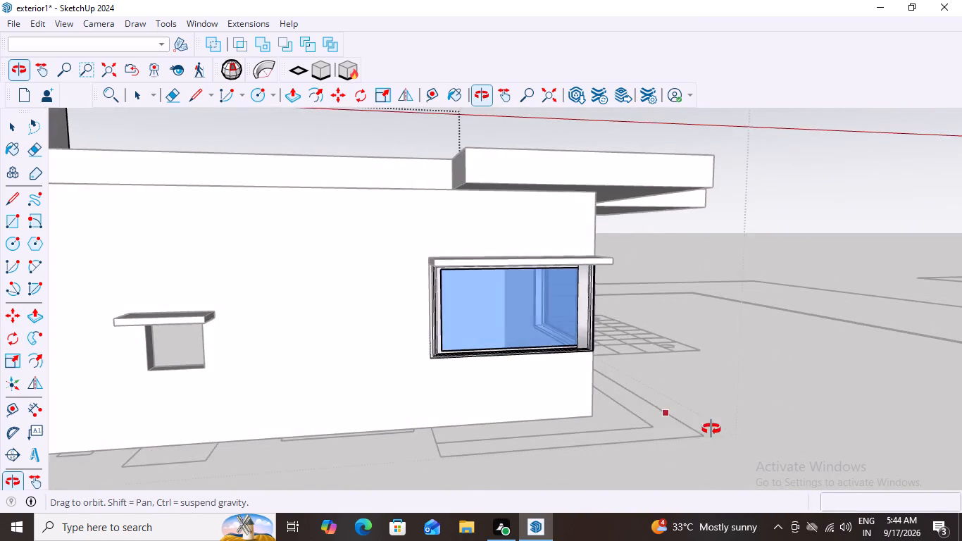
middle_drag(711, 429, 712, 428)
scroll(712, 427, down, 15)
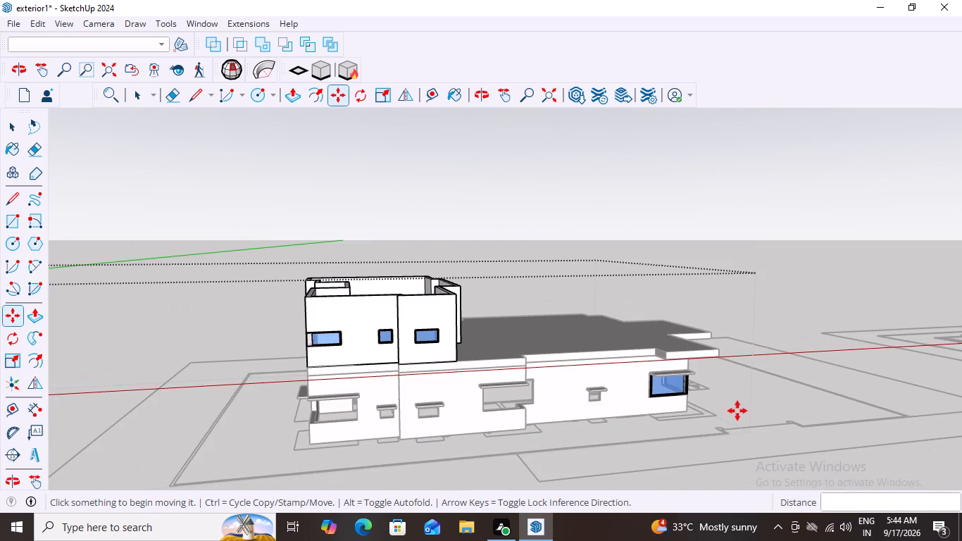
Move the end square window of the detached lower row about 54446 mm into the small opening beside the corner window, aligning lower corners.
scroll(737, 411, down, 20)
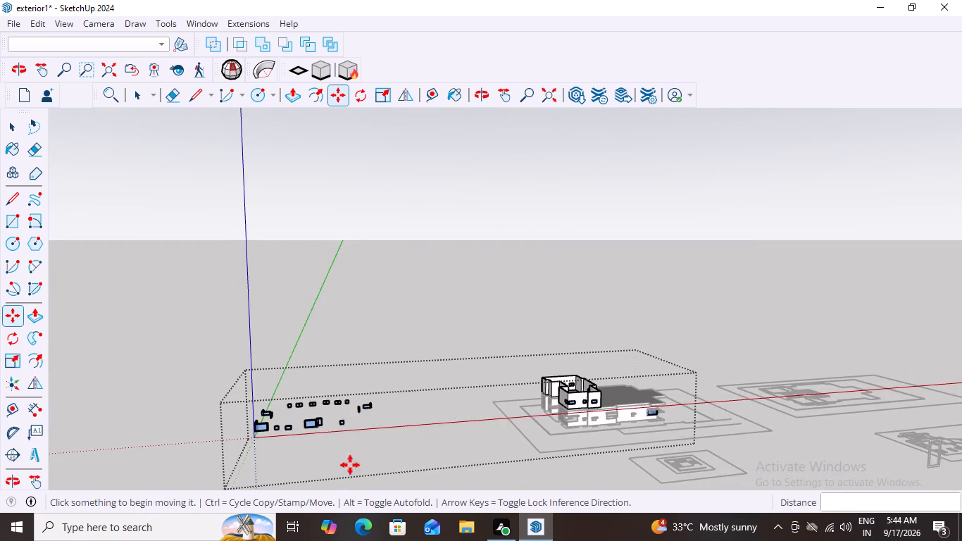
scroll(377, 453, up, 13)
scroll(369, 427, up, 9)
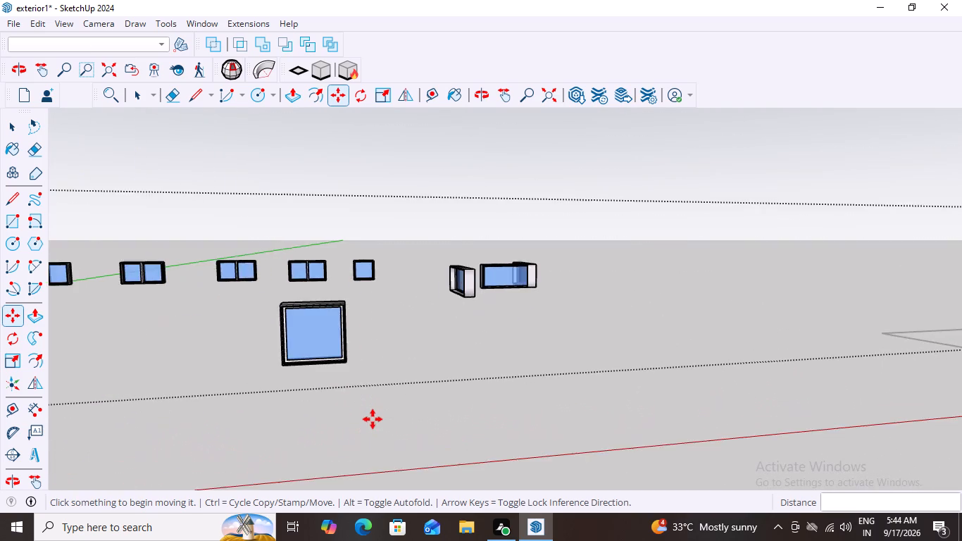
scroll(367, 413, up, 4)
scroll(366, 410, down, 4)
scroll(346, 370, up, 5)
scroll(350, 349, down, 7)
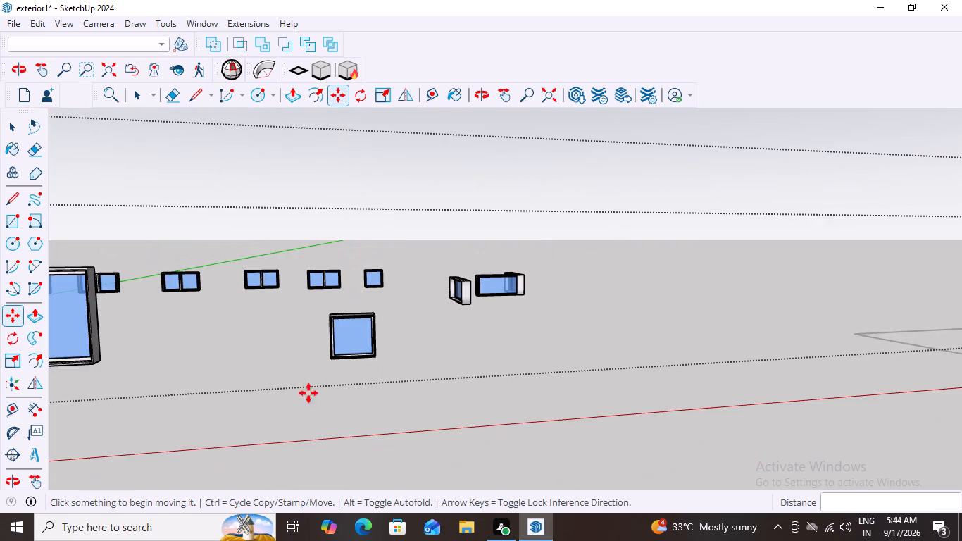
scroll(299, 373, up, 10)
scroll(423, 342, down, 3)
scroll(506, 349, up, 3)
scroll(482, 400, up, 1)
scroll(512, 379, down, 3)
scroll(533, 368, up, 1)
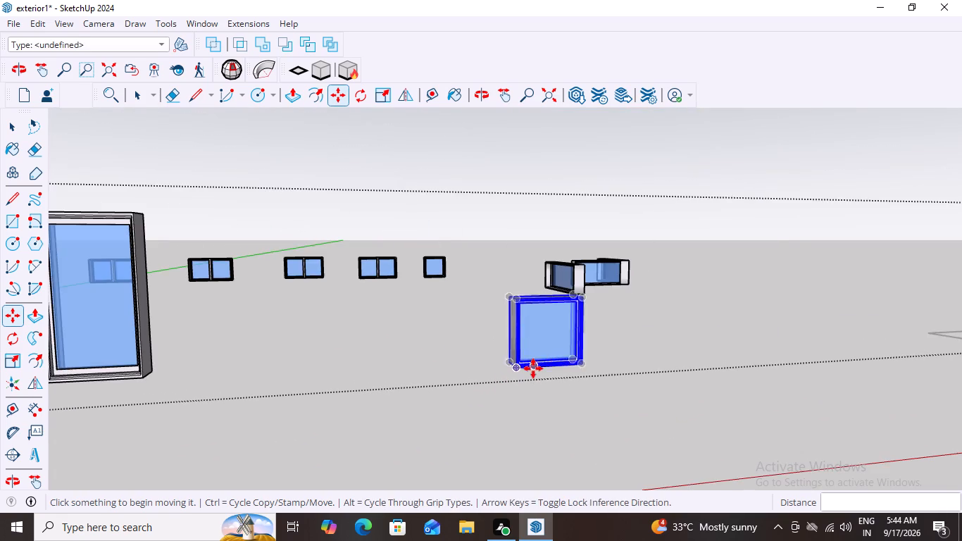
scroll(533, 368, up, 5)
scroll(518, 385, down, 2)
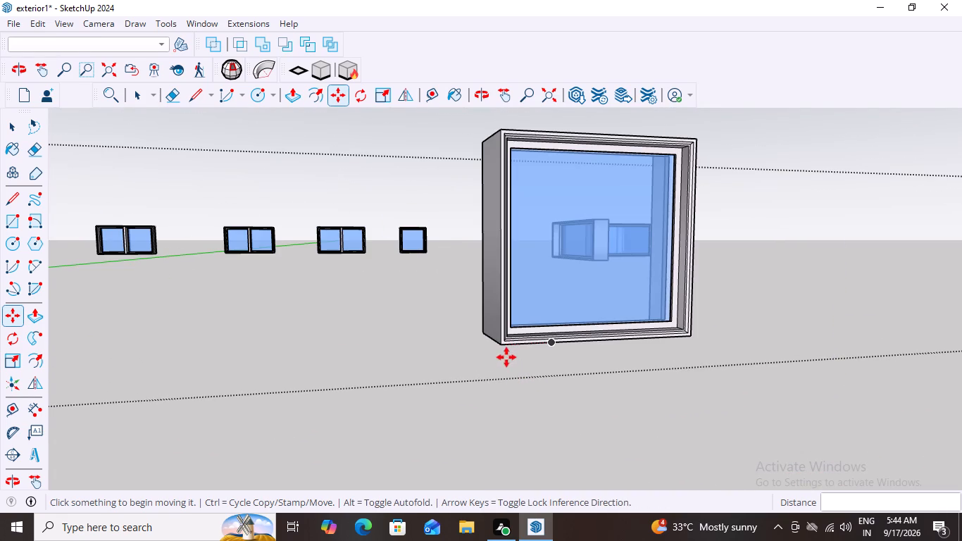
scroll(498, 357, up, 2)
scroll(498, 357, down, 2)
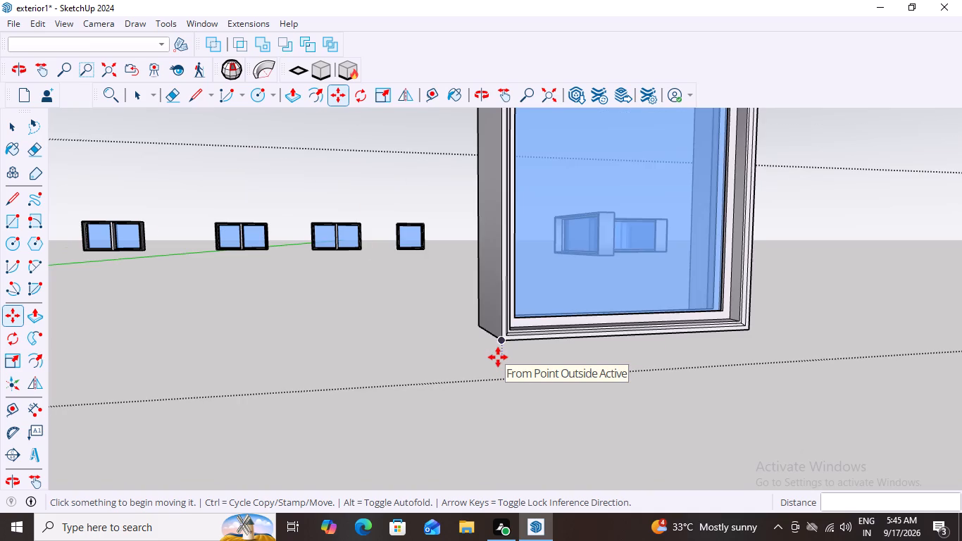
click(503, 341)
scroll(413, 421, down, 20)
scroll(413, 421, down, 14)
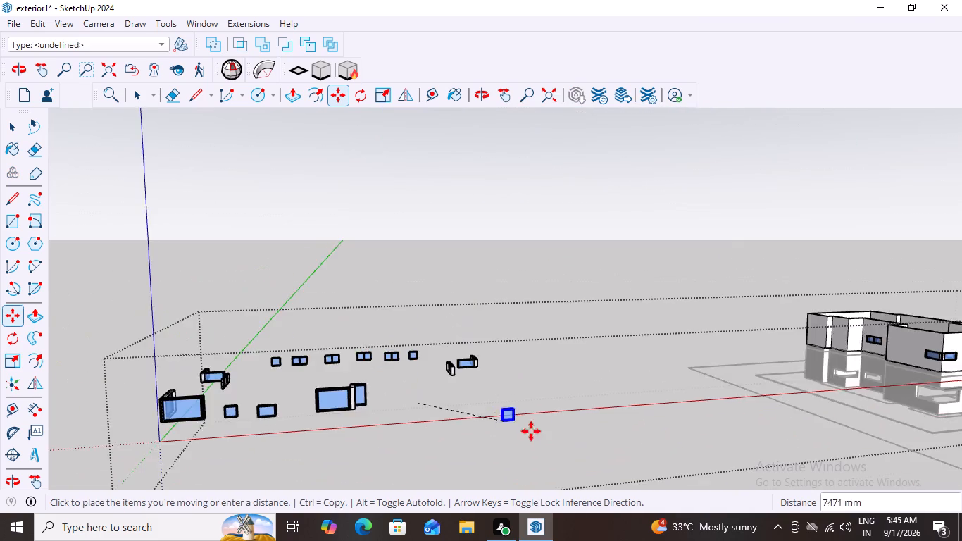
scroll(531, 431, down, 16)
scroll(741, 417, up, 11)
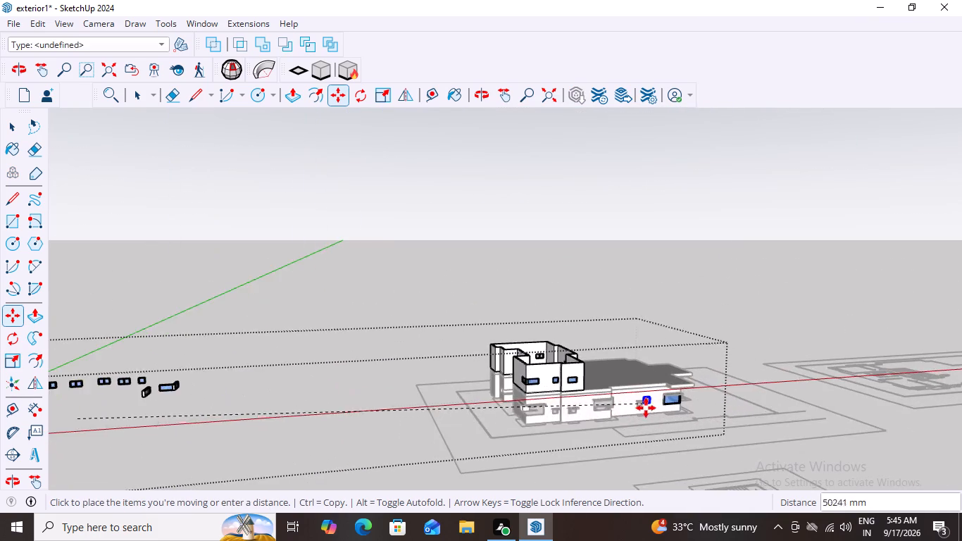
scroll(646, 408, up, 8)
scroll(648, 412, up, 15)
scroll(613, 471, up, 2)
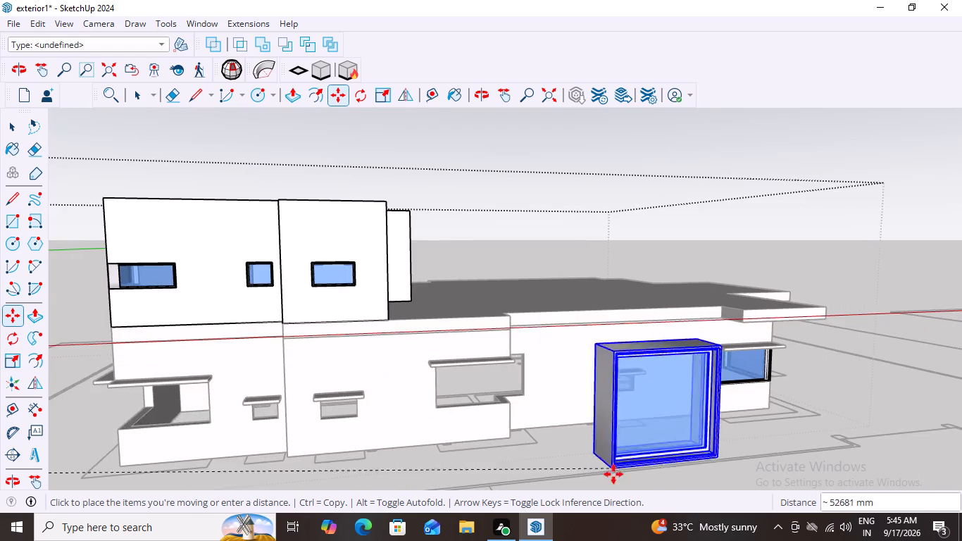
scroll(613, 474, up, 2)
scroll(659, 417, up, 4)
scroll(685, 343, up, 9)
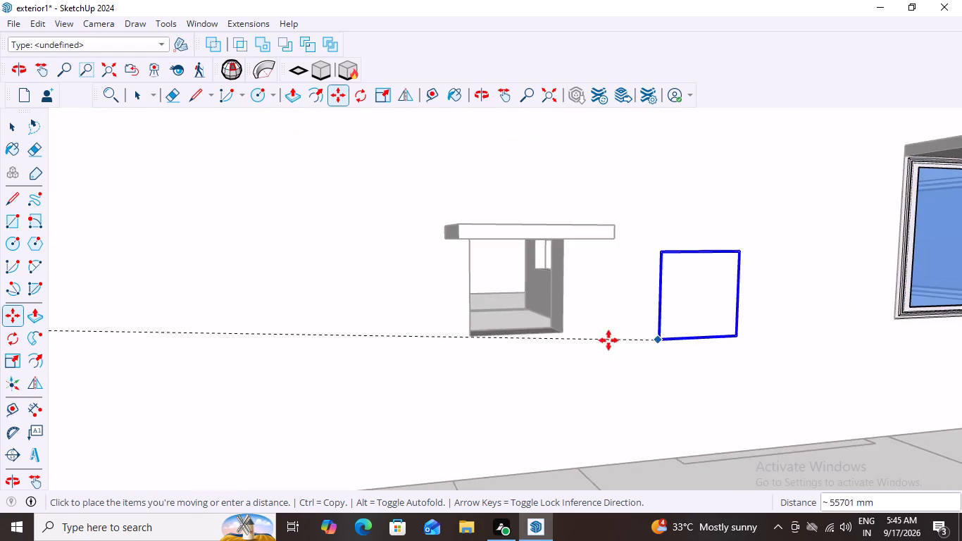
scroll(594, 337, up, 4)
scroll(425, 336, up, 4)
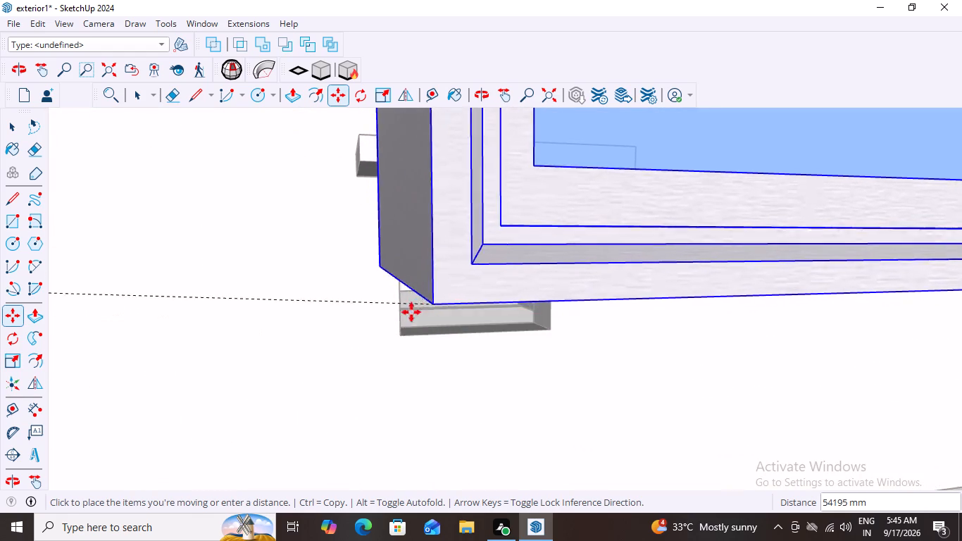
scroll(413, 386, down, 5)
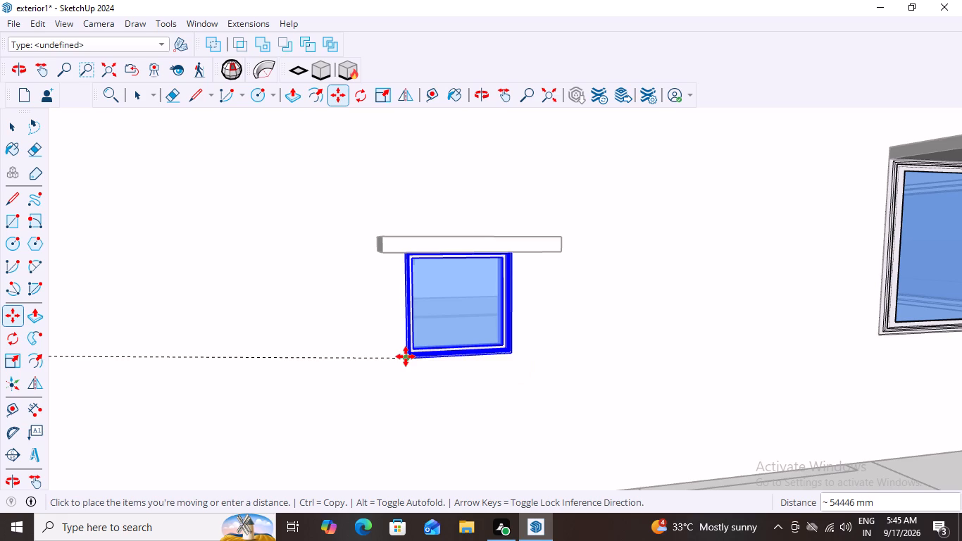
click(407, 356)
Move the remaining square window of the detached front row about 54446 mm into the ground floor's small opening below the upper square window, aligning lower corners.
scroll(398, 366, down, 19)
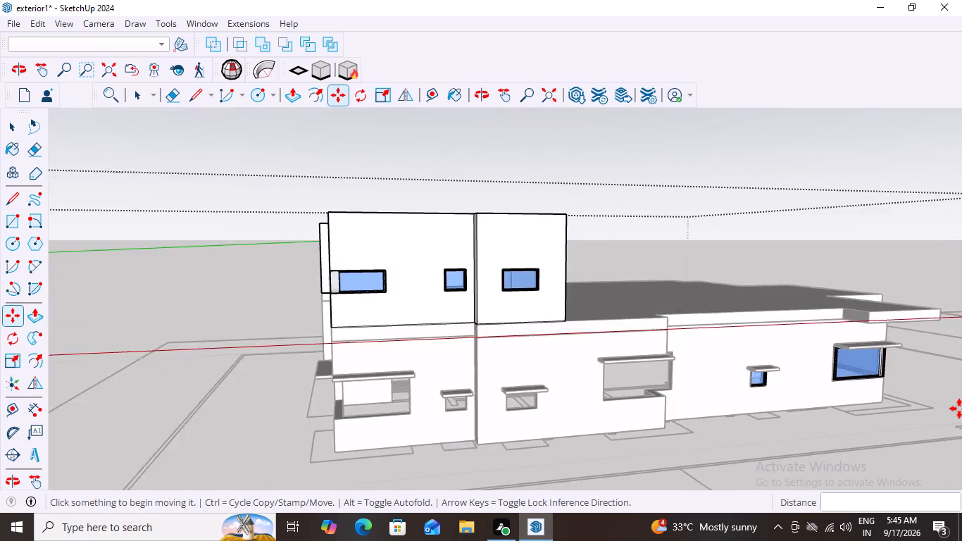
scroll(959, 409, down, 20)
scroll(959, 409, down, 3)
scroll(496, 457, up, 1)
scroll(418, 454, up, 7)
scroll(368, 423, up, 8)
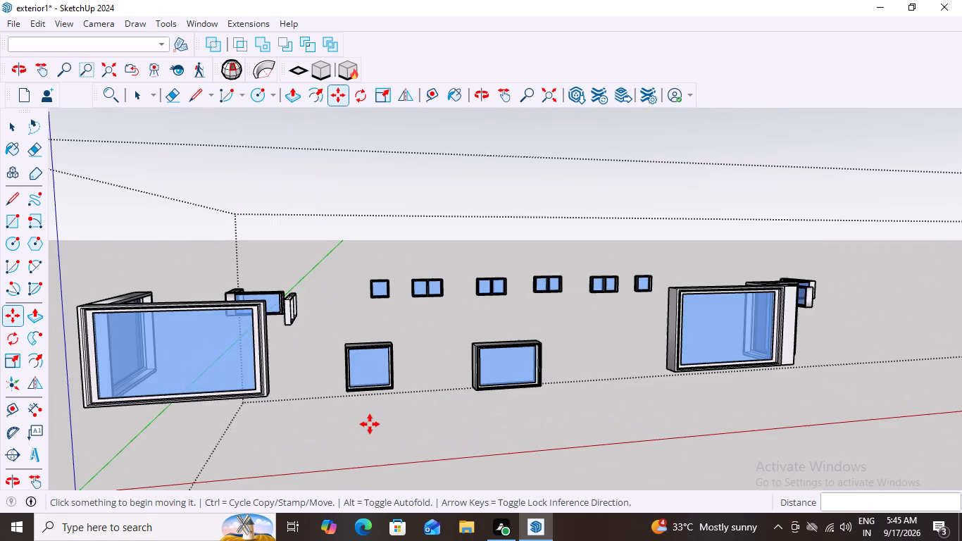
scroll(370, 424, up, 3)
scroll(305, 375, up, 2)
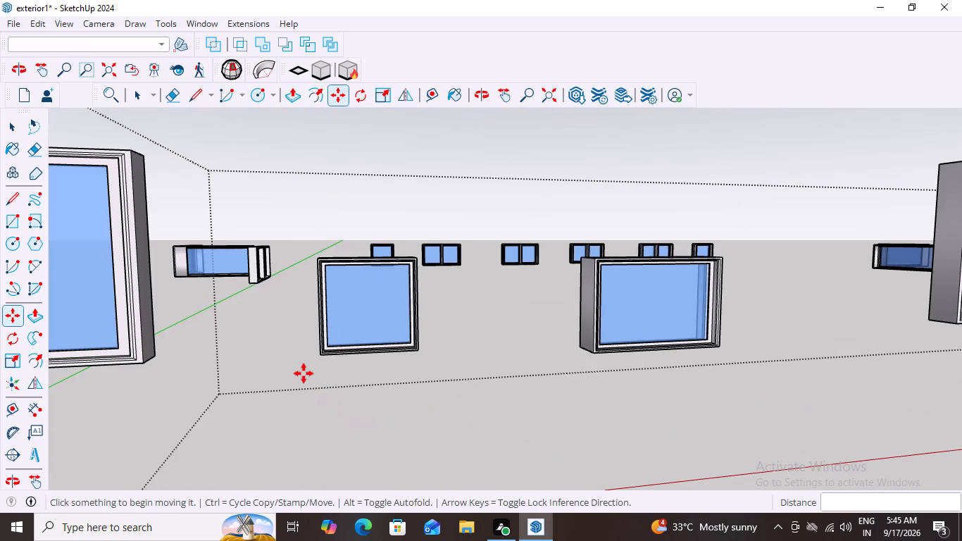
scroll(304, 373, up, 2)
scroll(392, 332, down, 3)
scroll(423, 304, up, 4)
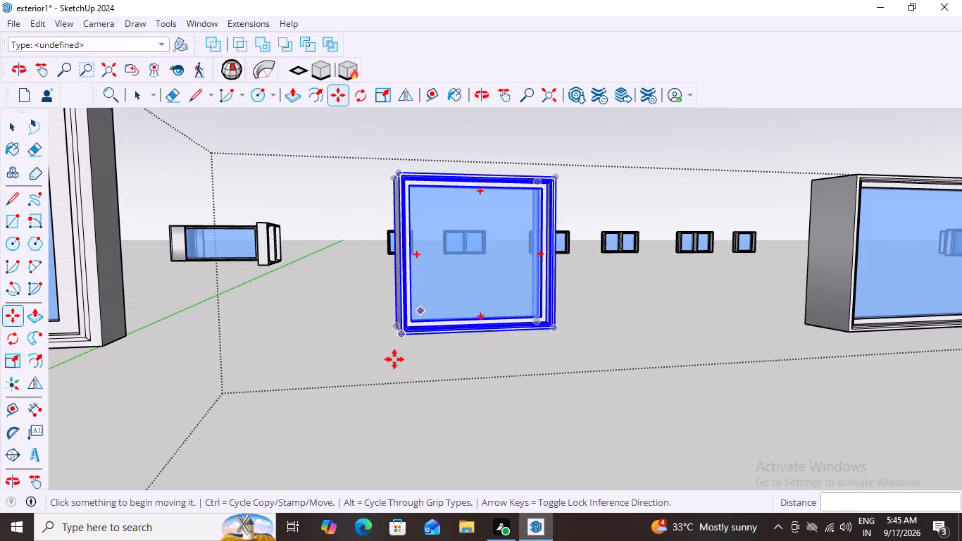
scroll(406, 321, up, 7)
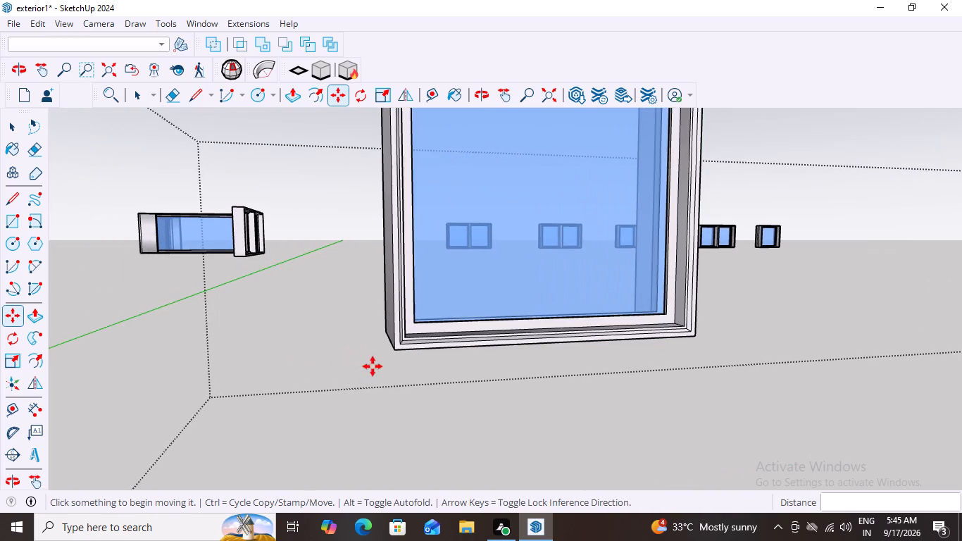
drag(396, 349, 396, 361)
scroll(377, 380, down, 6)
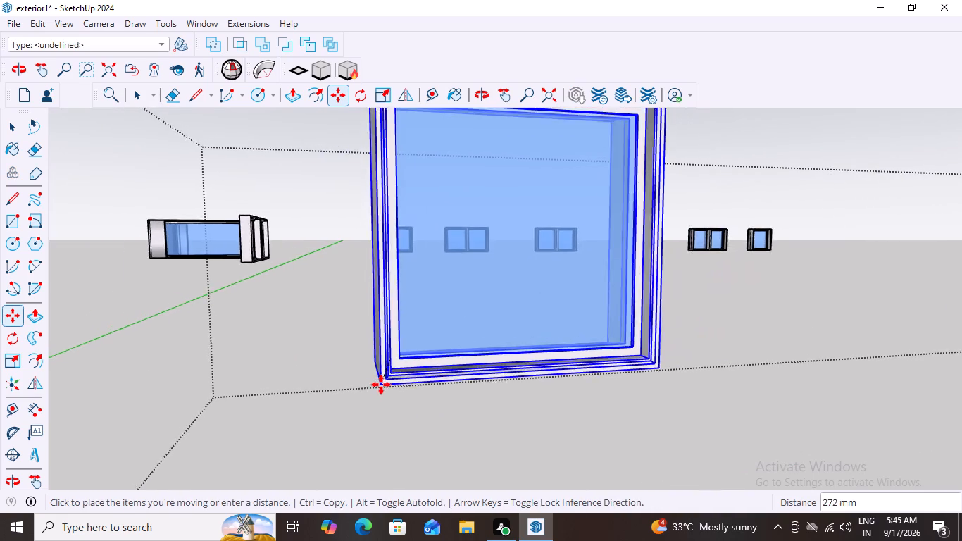
scroll(381, 385, down, 20)
scroll(381, 385, down, 12)
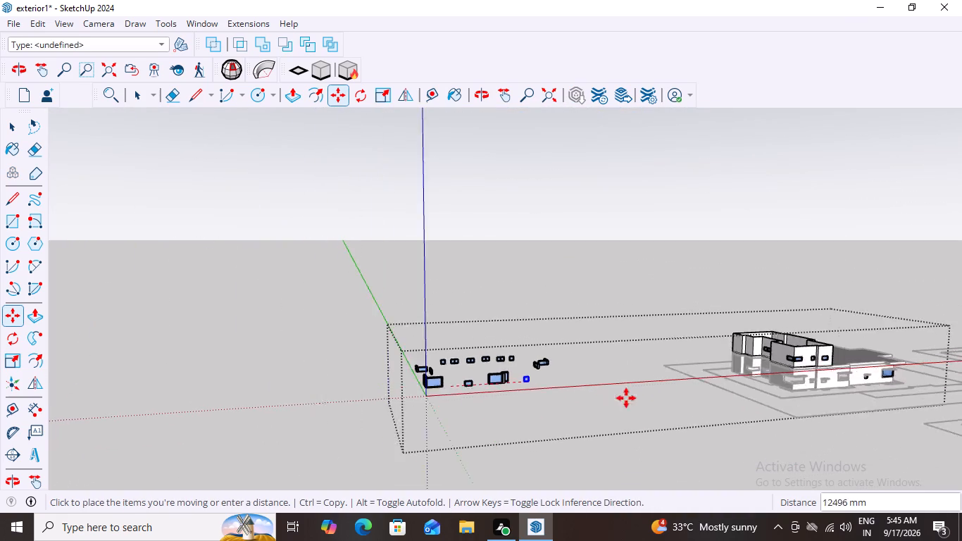
scroll(934, 395, up, 4)
scroll(771, 397, up, 15)
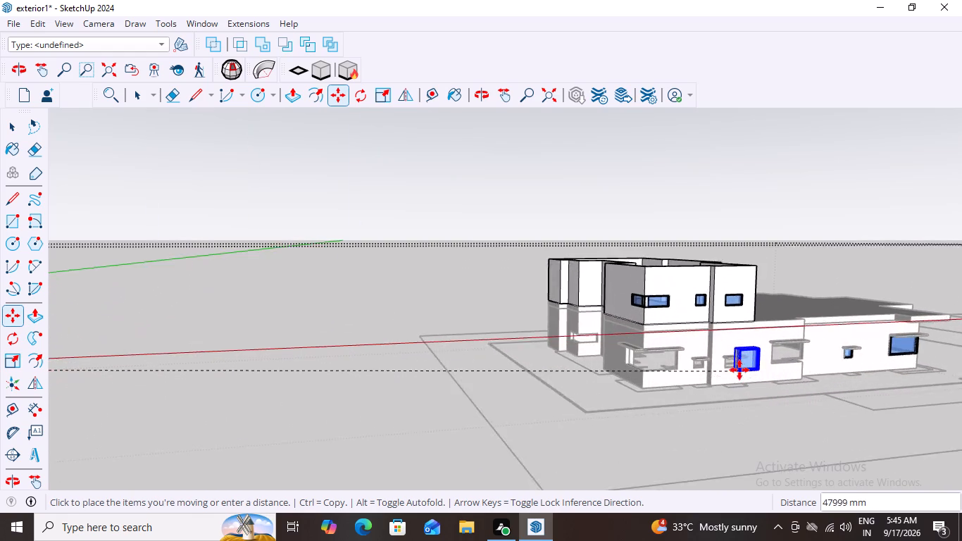
scroll(739, 370, up, 10)
scroll(732, 405, down, 18)
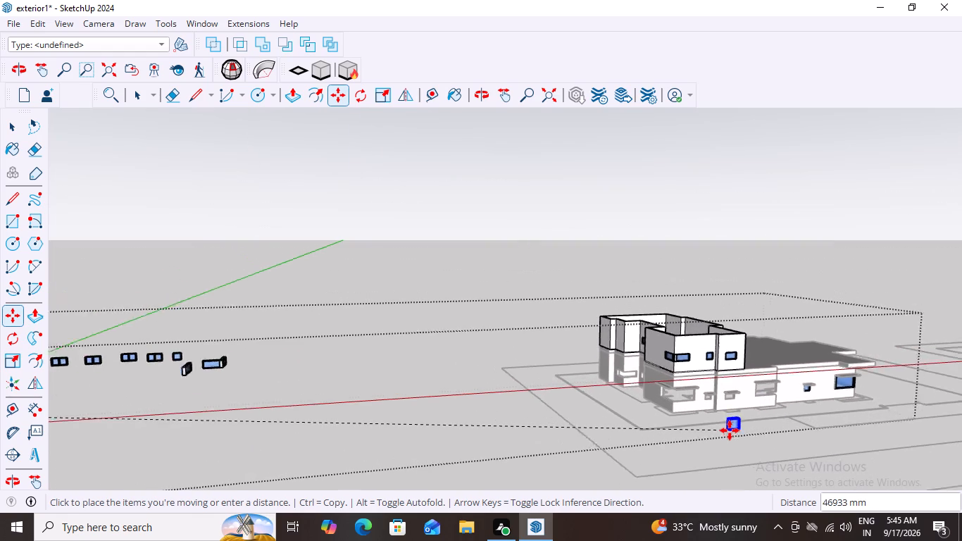
scroll(730, 430, down, 4)
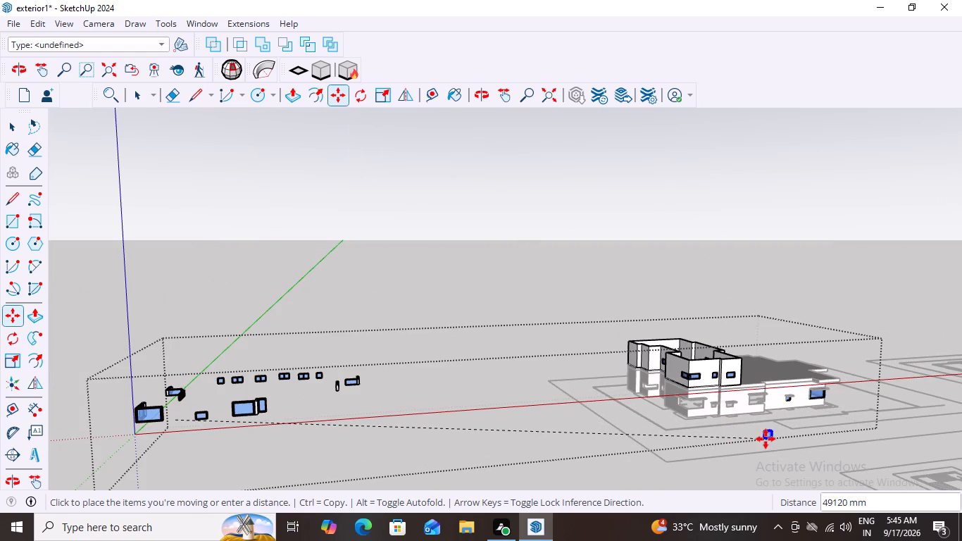
scroll(709, 428, up, 10)
middle_drag(745, 412, 706, 411)
scroll(704, 425, up, 11)
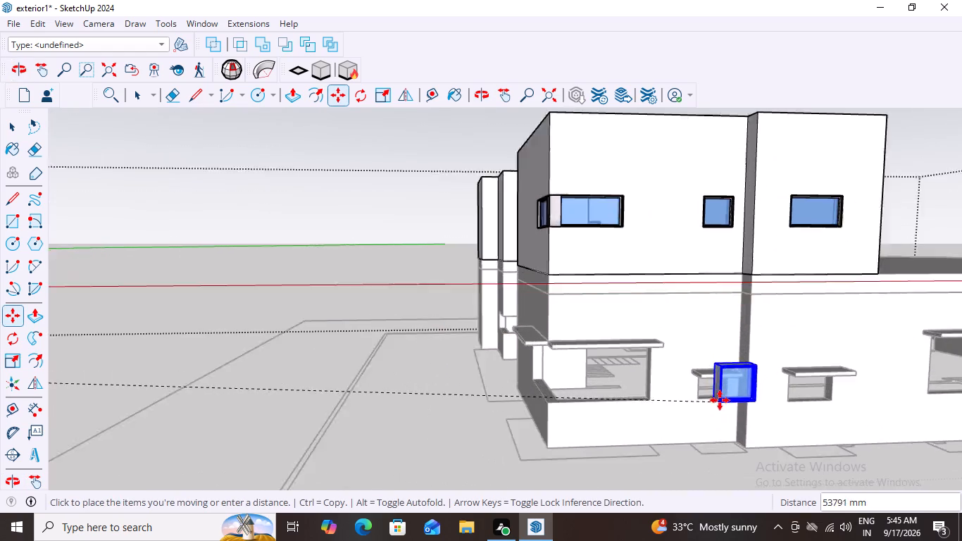
scroll(720, 400, up, 20)
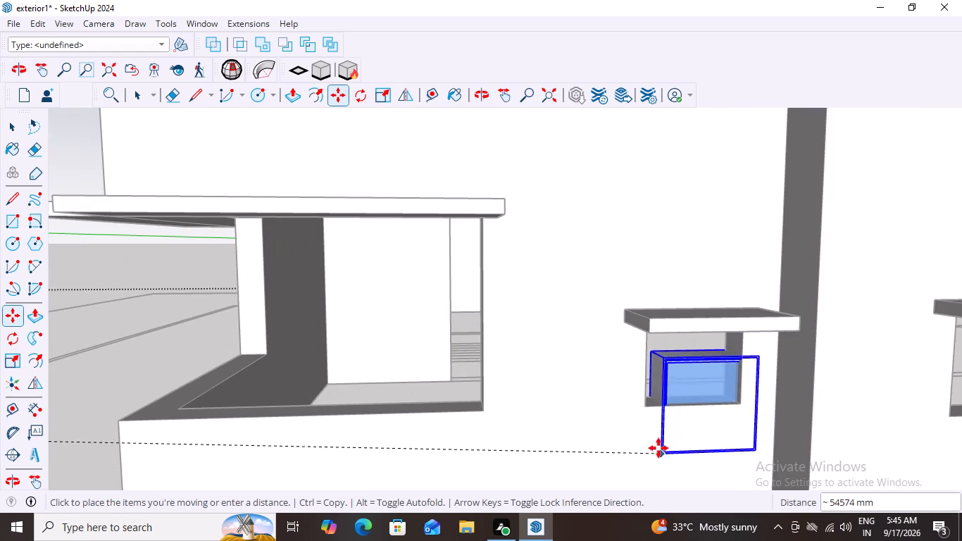
scroll(646, 404, up, 4)
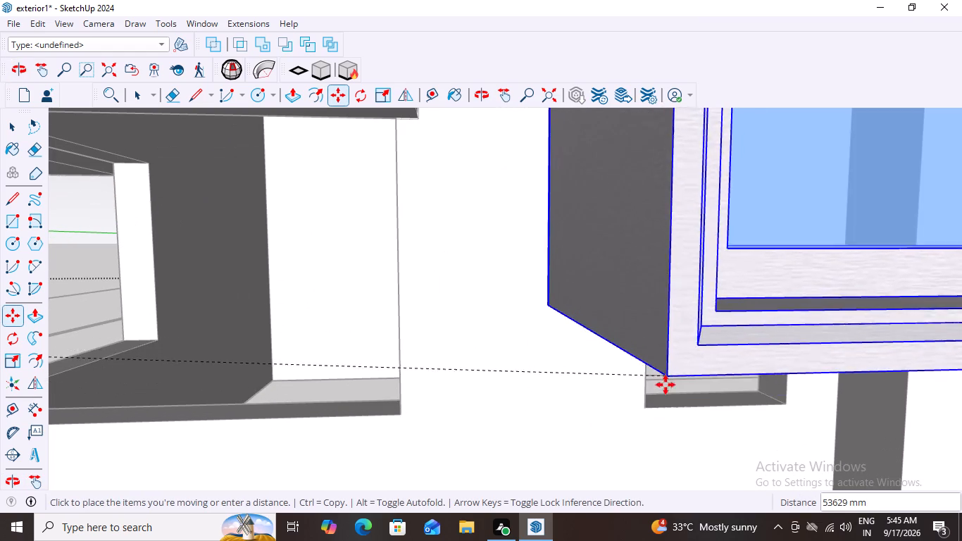
scroll(646, 425, down, 9)
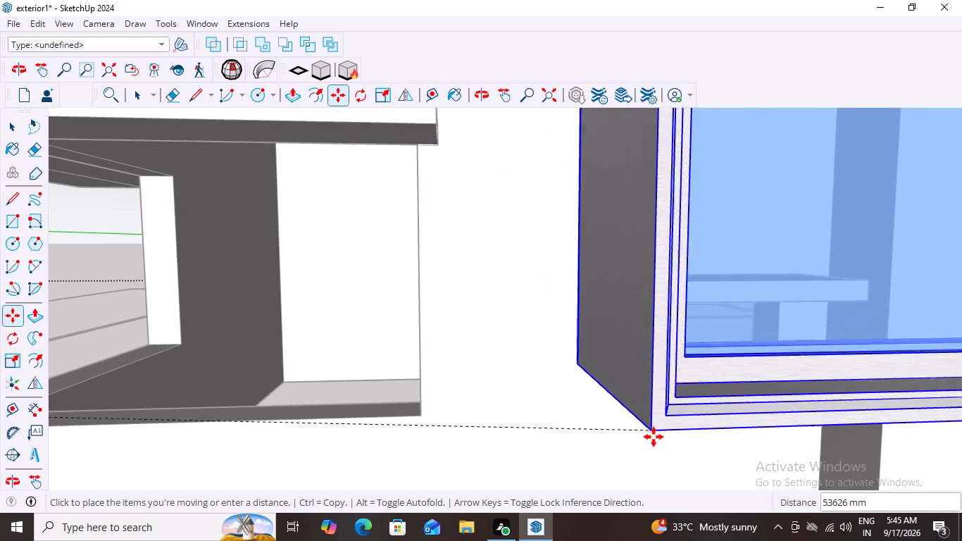
scroll(654, 437, down, 6)
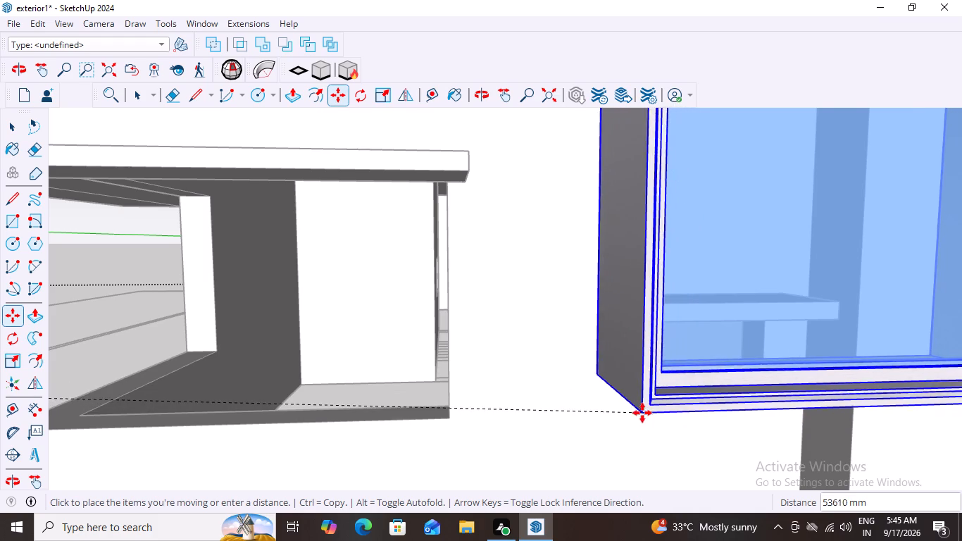
scroll(642, 413, down, 9)
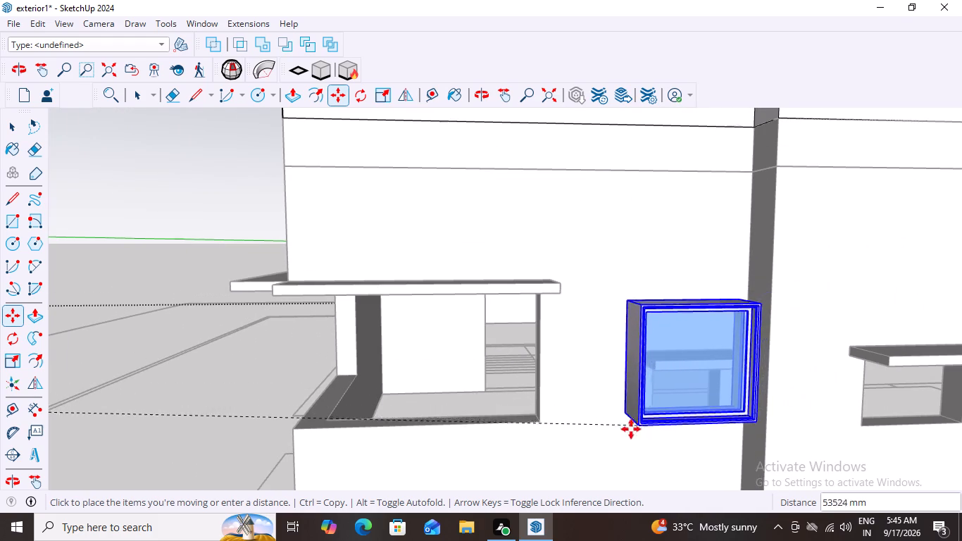
scroll(663, 435, down, 10)
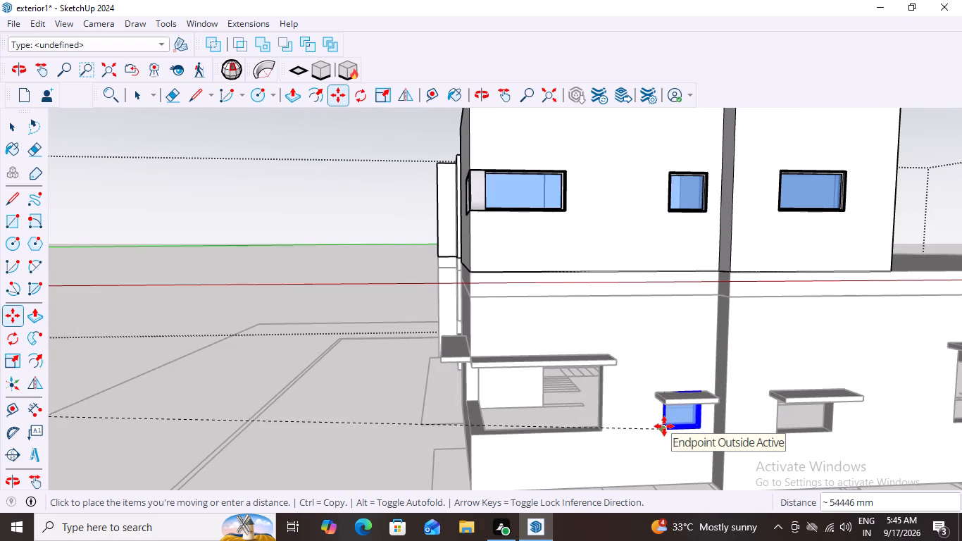
scroll(664, 426, up, 4)
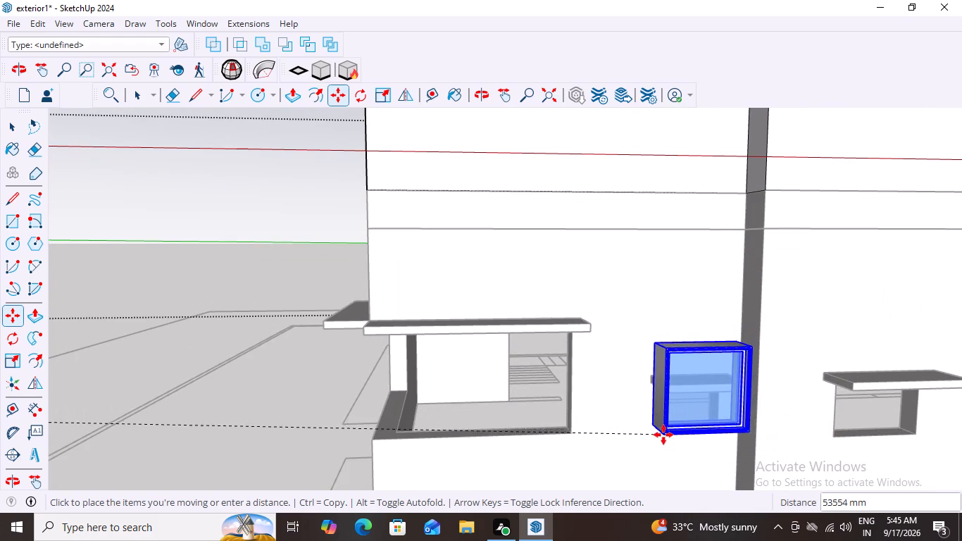
scroll(660, 440, down, 5)
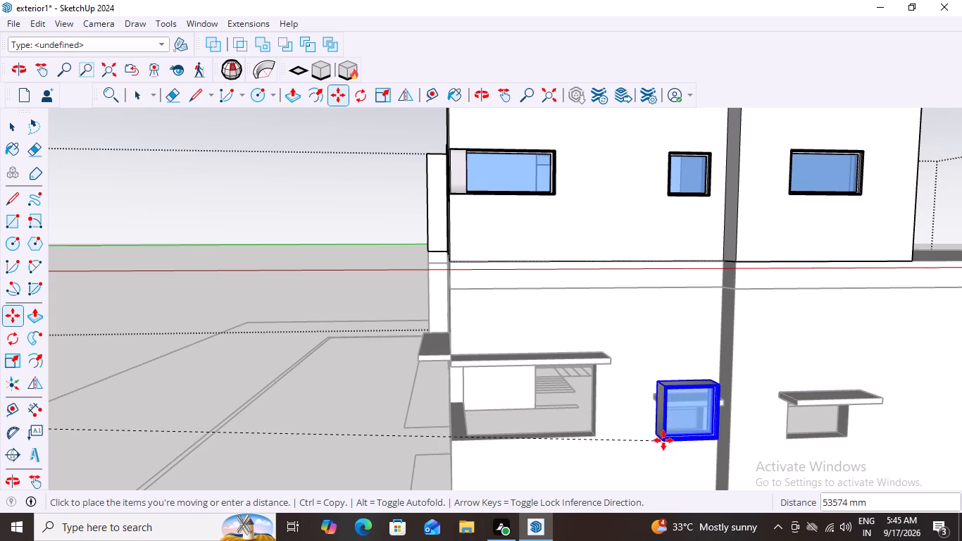
scroll(662, 433, down, 8)
scroll(701, 437, up, 2)
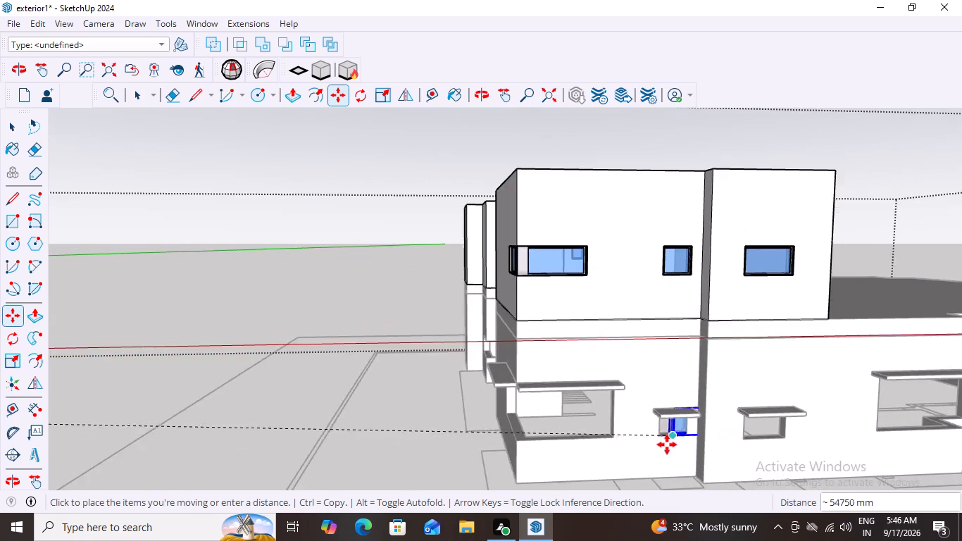
scroll(666, 444, up, 16)
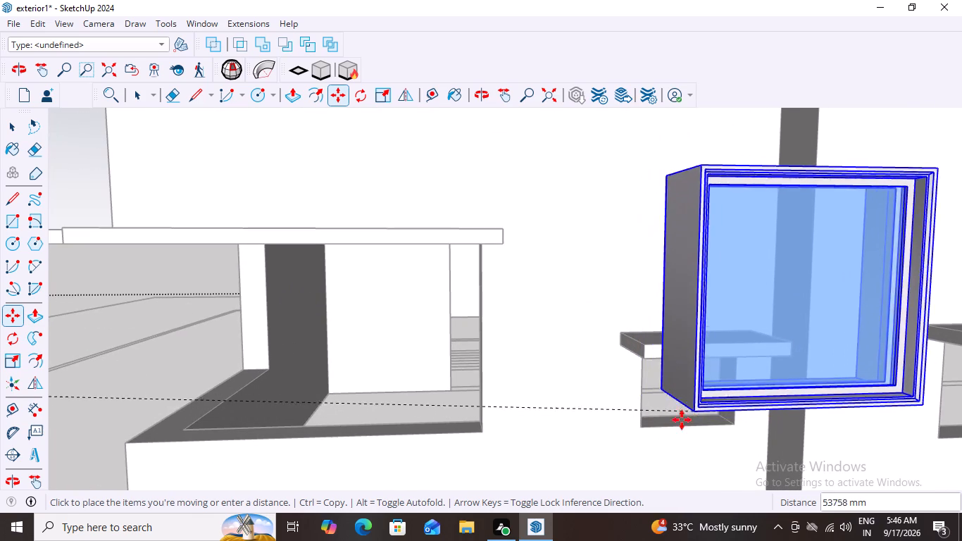
scroll(646, 460, down, 5)
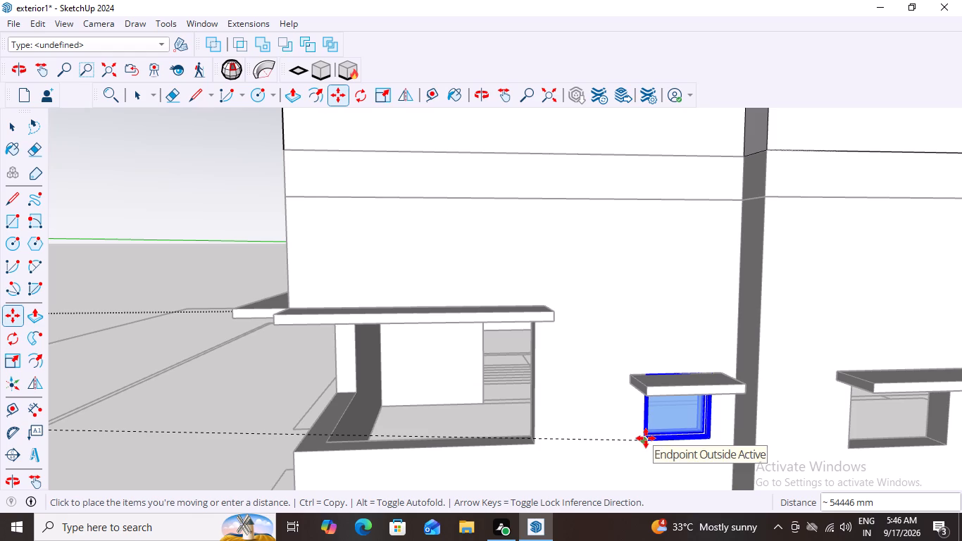
click(644, 438)
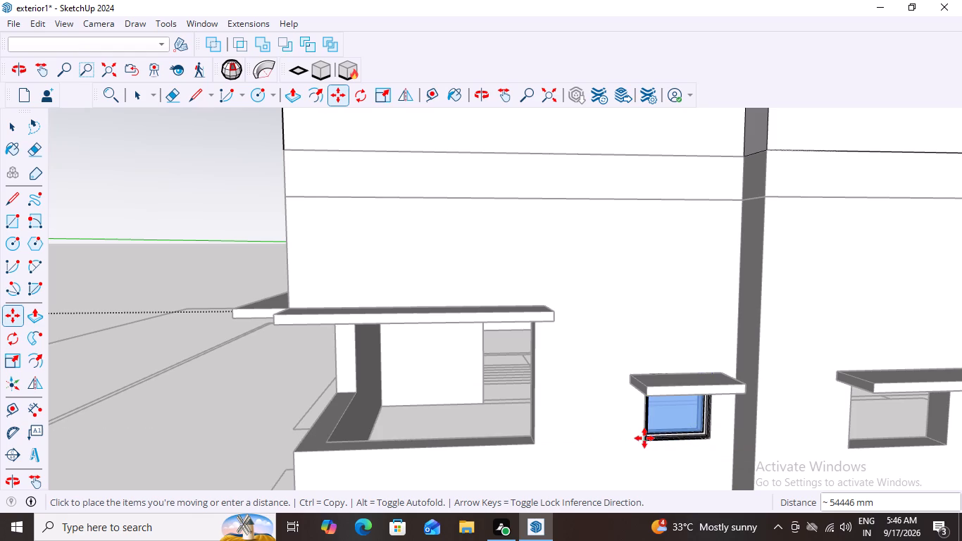
Move the small rectangular window about 54446 mm into the ground-floor opening across the wall joint from the square window, aligning their lower corners.
scroll(687, 438, down, 18)
scroll(638, 429, down, 5)
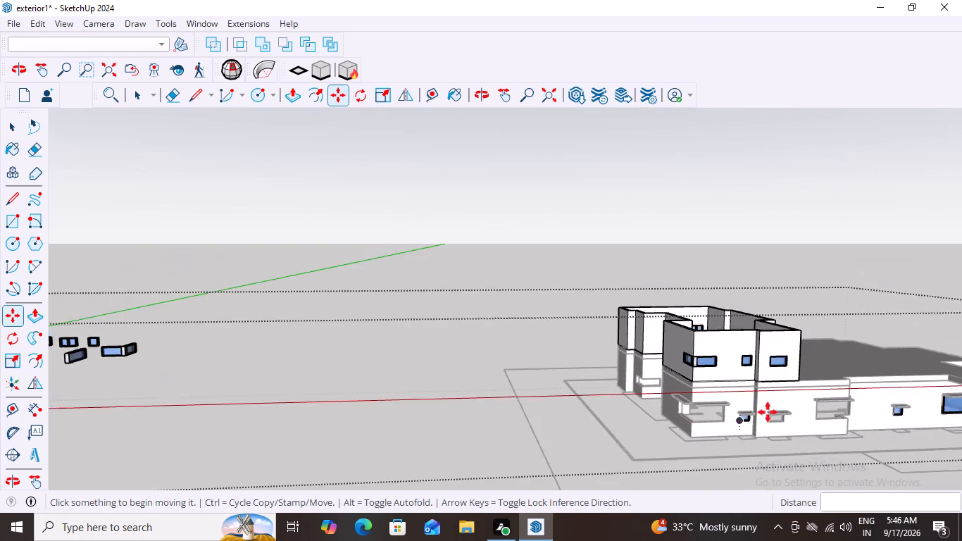
scroll(768, 412, down, 8)
scroll(324, 416, up, 12)
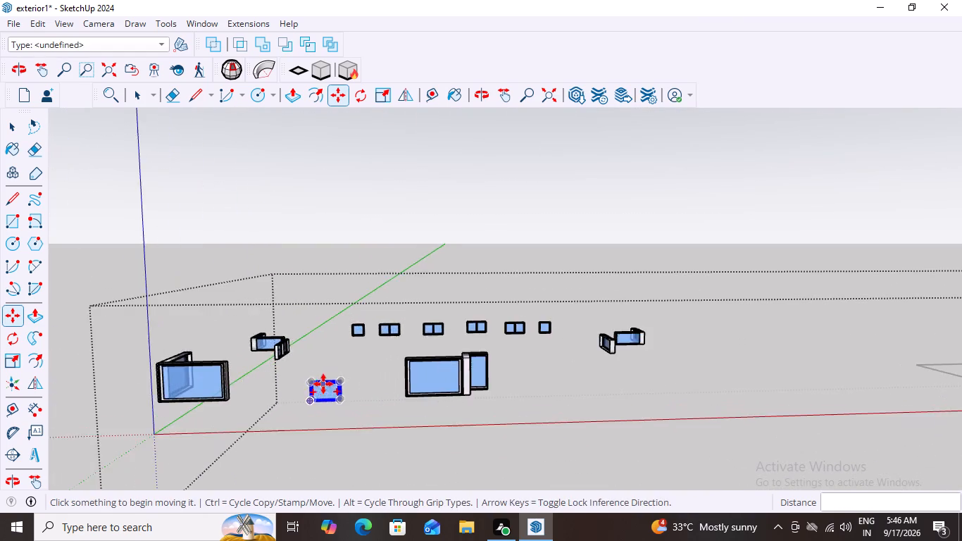
scroll(324, 394, up, 14)
scroll(258, 397, up, 3)
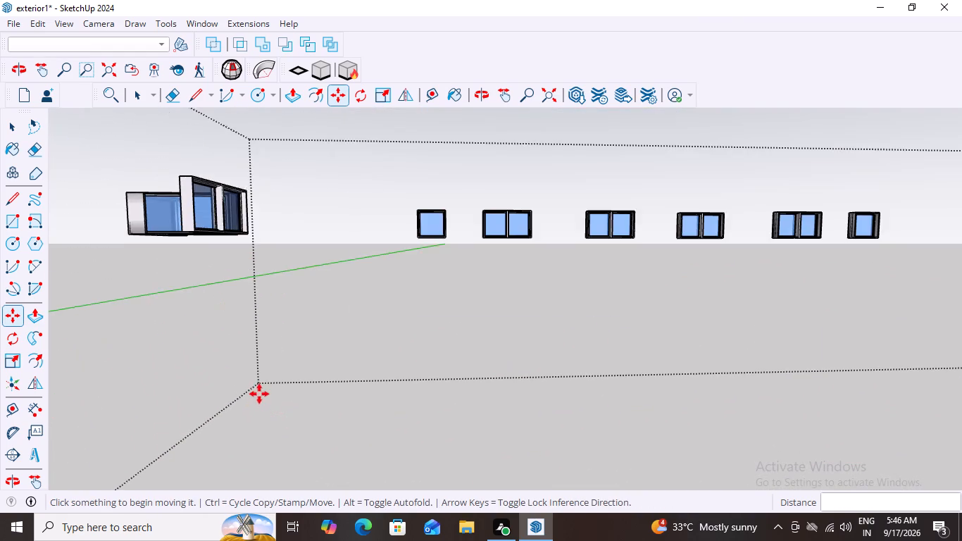
scroll(277, 390, down, 3)
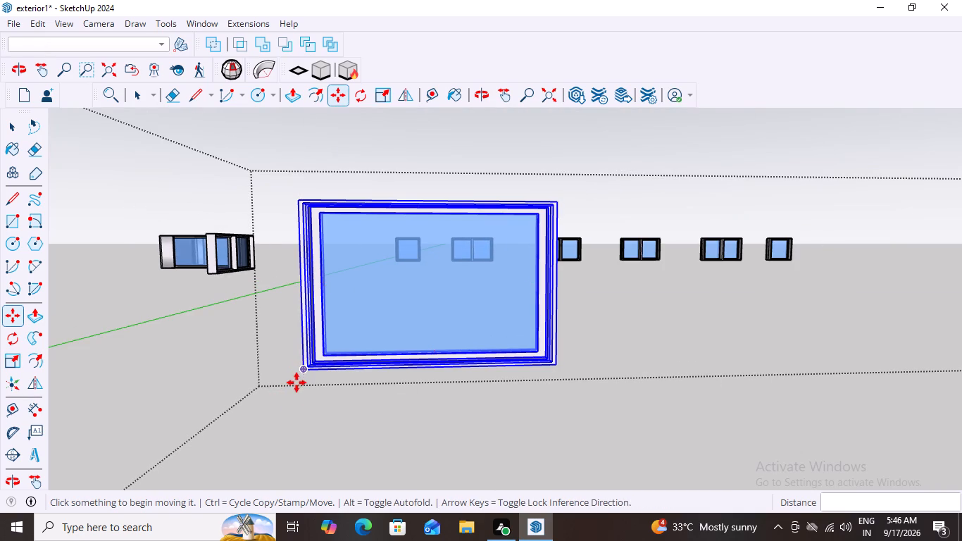
scroll(299, 393, up, 3)
scroll(299, 392, down, 3)
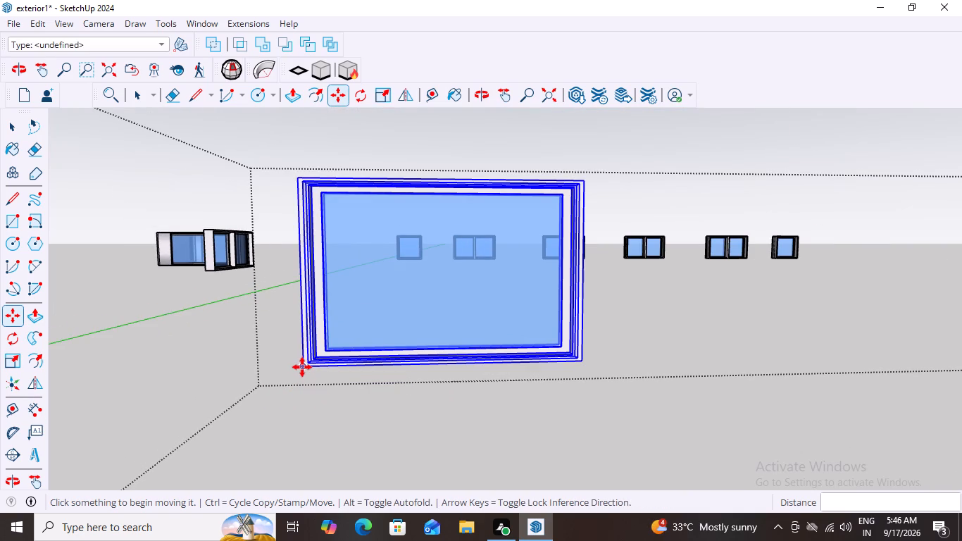
click(302, 367)
scroll(368, 396, down, 5)
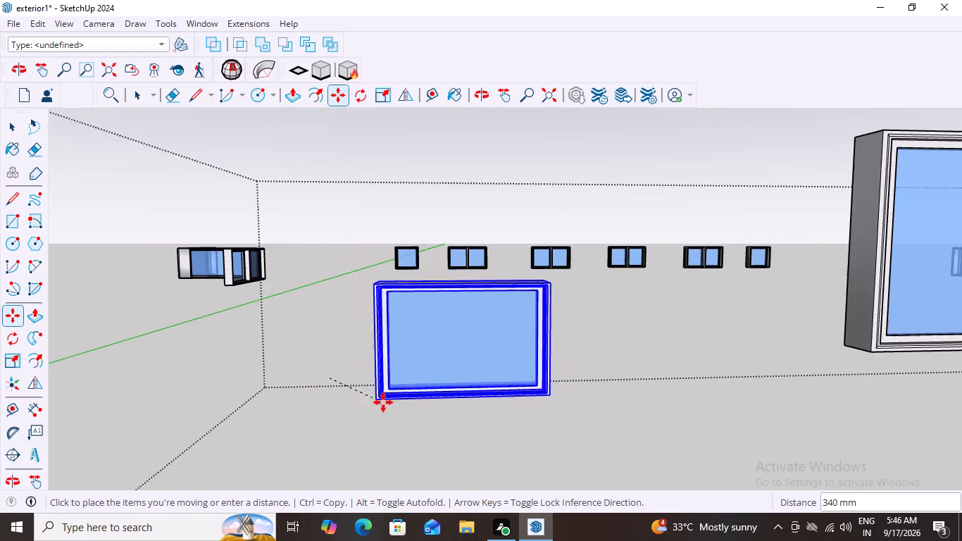
scroll(371, 393, down, 20)
scroll(371, 393, down, 12)
middle_click(466, 414)
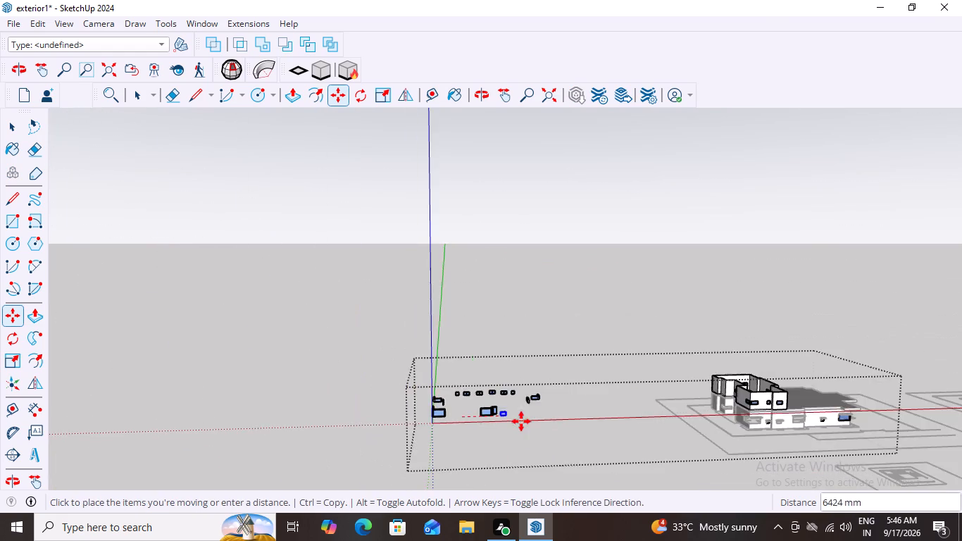
scroll(537, 416, down, 8)
scroll(816, 433, up, 10)
scroll(659, 418, up, 11)
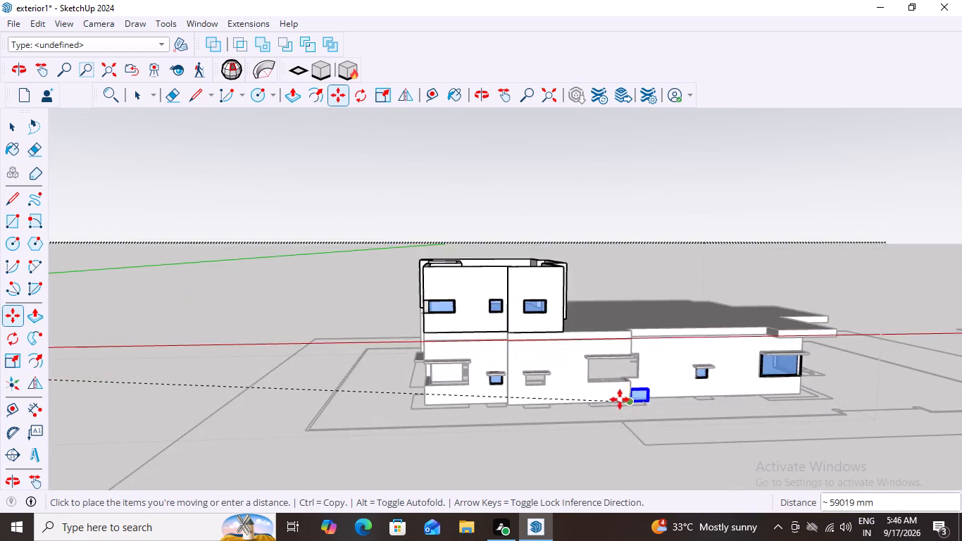
scroll(579, 401, up, 5)
scroll(492, 374, up, 13)
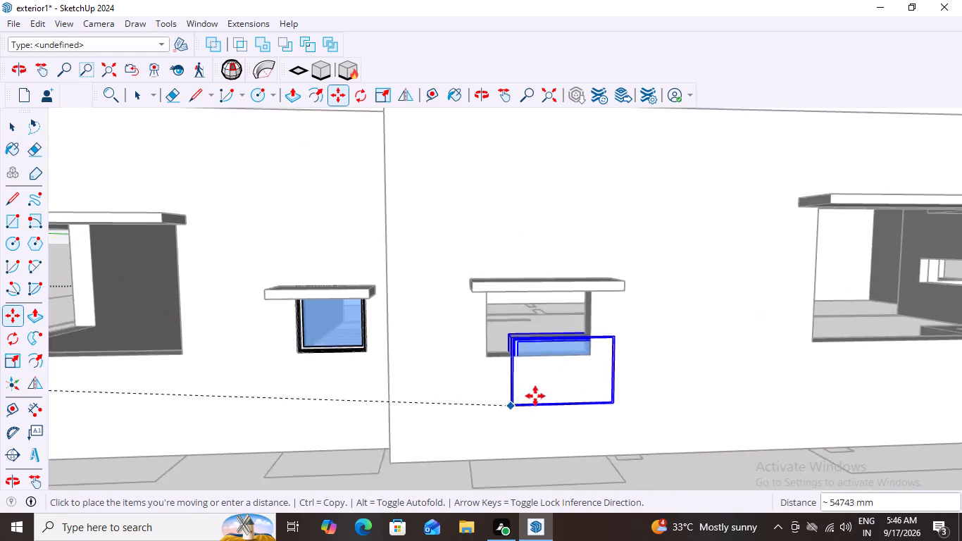
scroll(535, 396, up, 7)
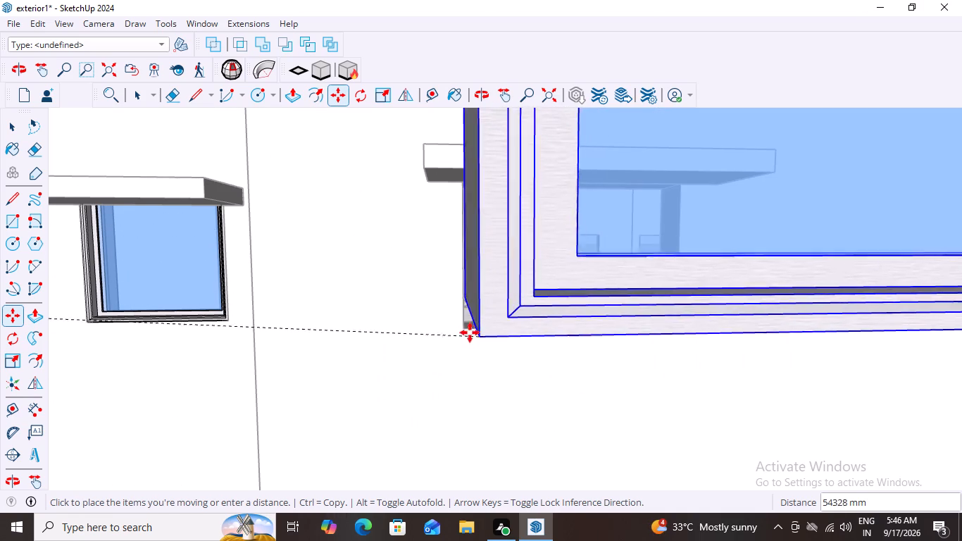
scroll(453, 332, down, 11)
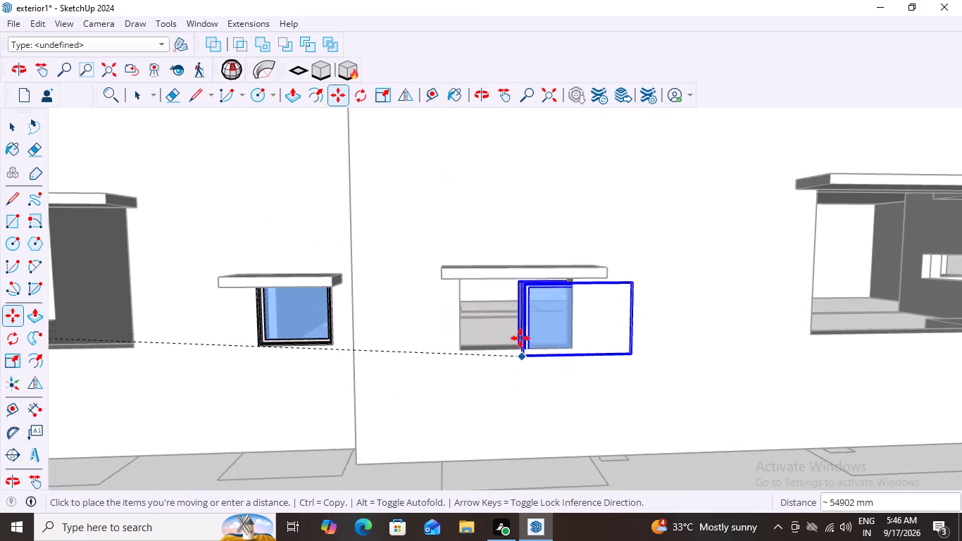
click(461, 348)
scroll(389, 382, down, 19)
scroll(673, 398, down, 8)
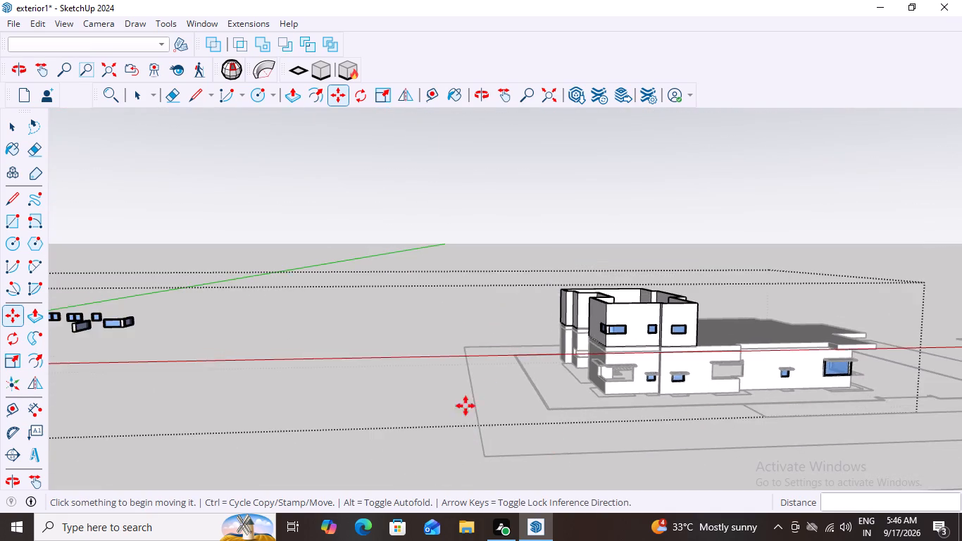
Move the large front window of the detached set about 54446 mm into the ground floor's corner opening, aligning its lower corner with the opening's.
scroll(493, 391, down, 9)
scroll(266, 373, up, 14)
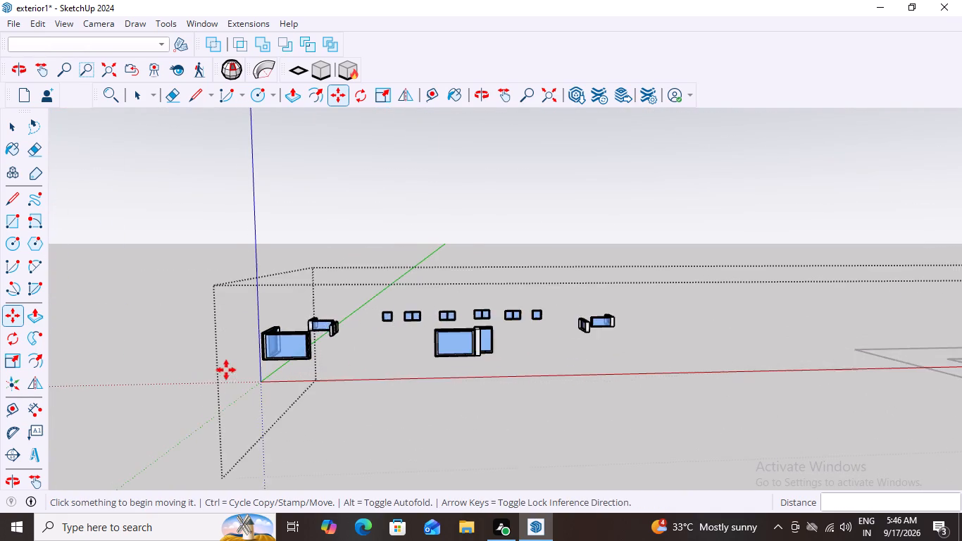
scroll(244, 366, up, 10)
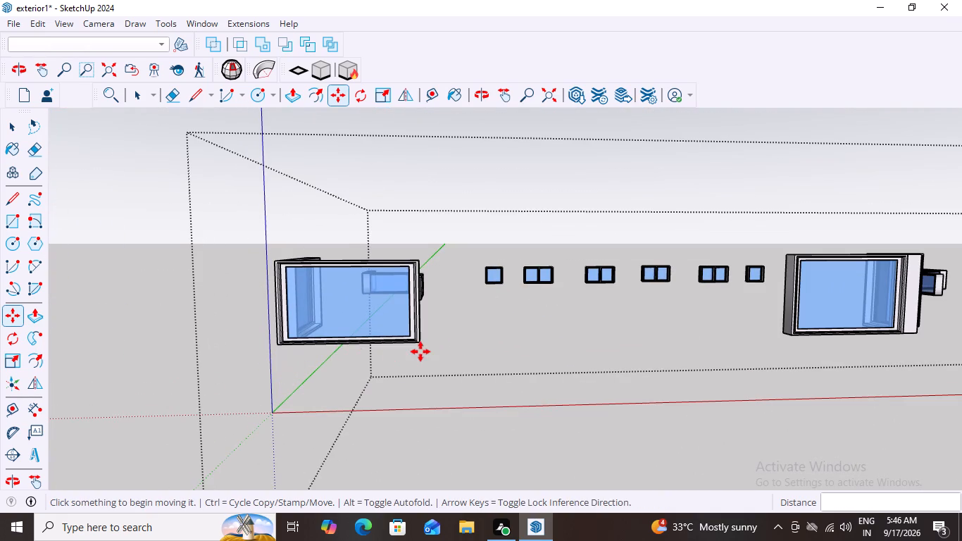
scroll(426, 348, up, 7)
scroll(395, 351, down, 4)
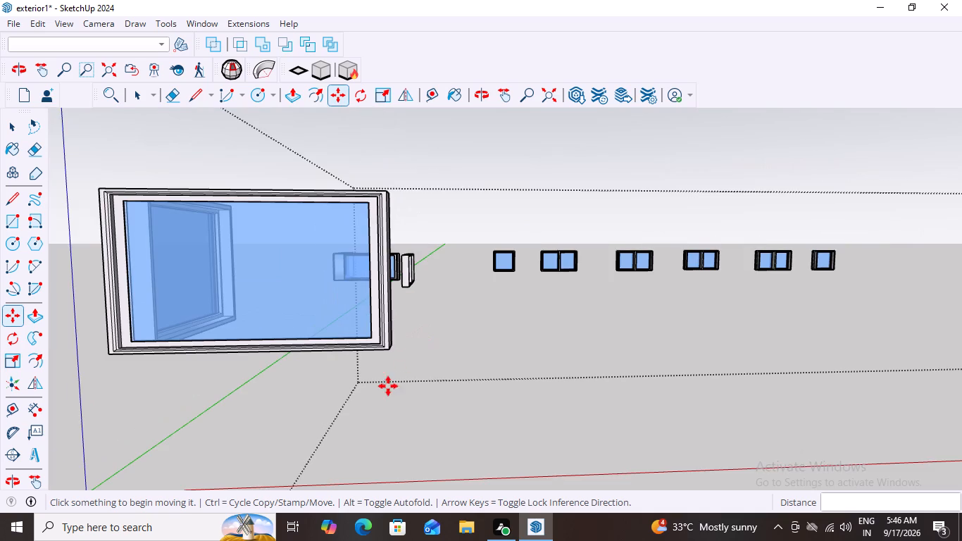
scroll(391, 345, up, 6)
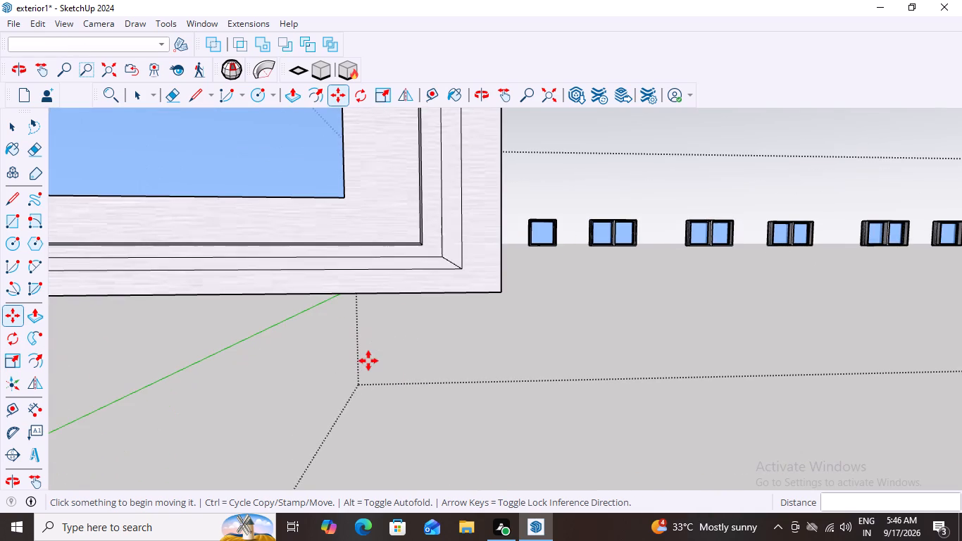
scroll(368, 361, down, 3)
scroll(387, 360, up, 2)
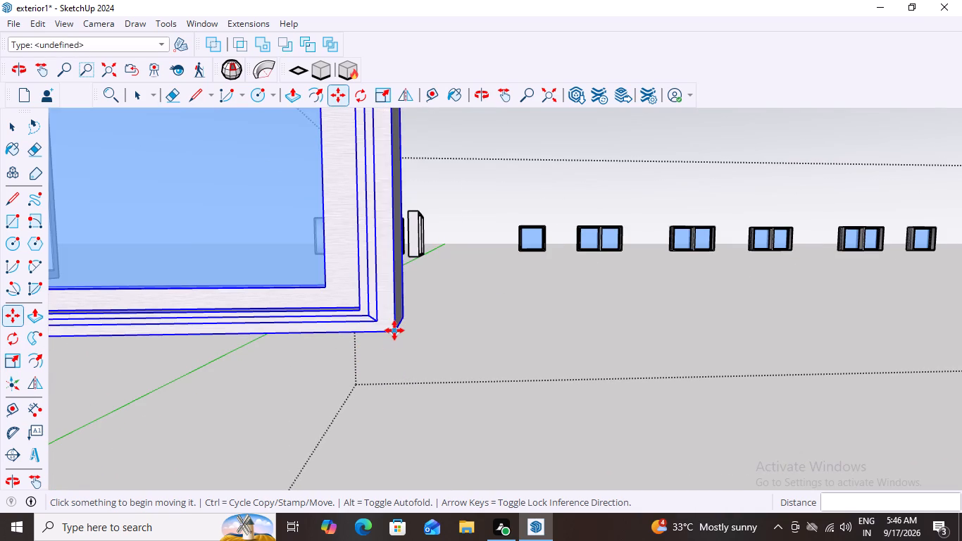
click(394, 330)
scroll(351, 380, down, 20)
scroll(351, 380, down, 4)
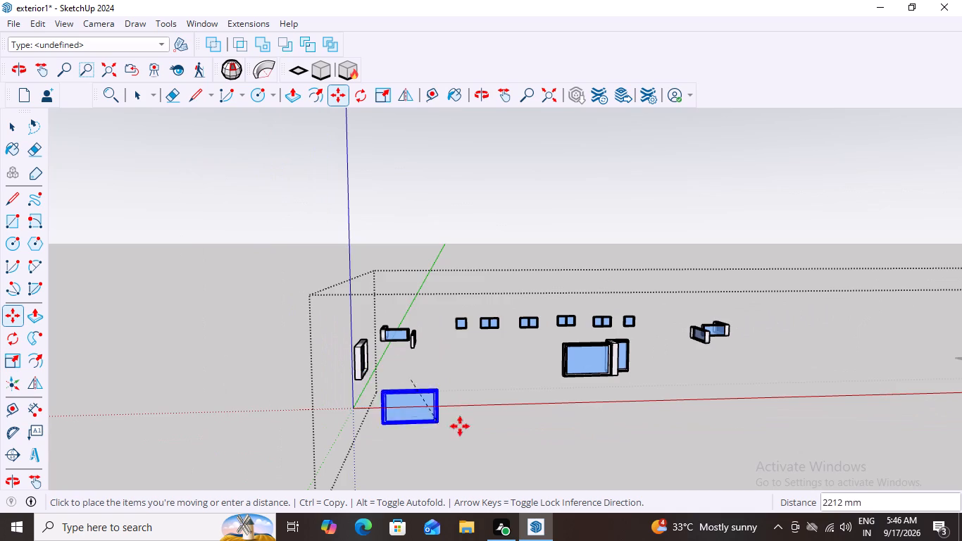
scroll(506, 401, down, 17)
scroll(735, 404, up, 5)
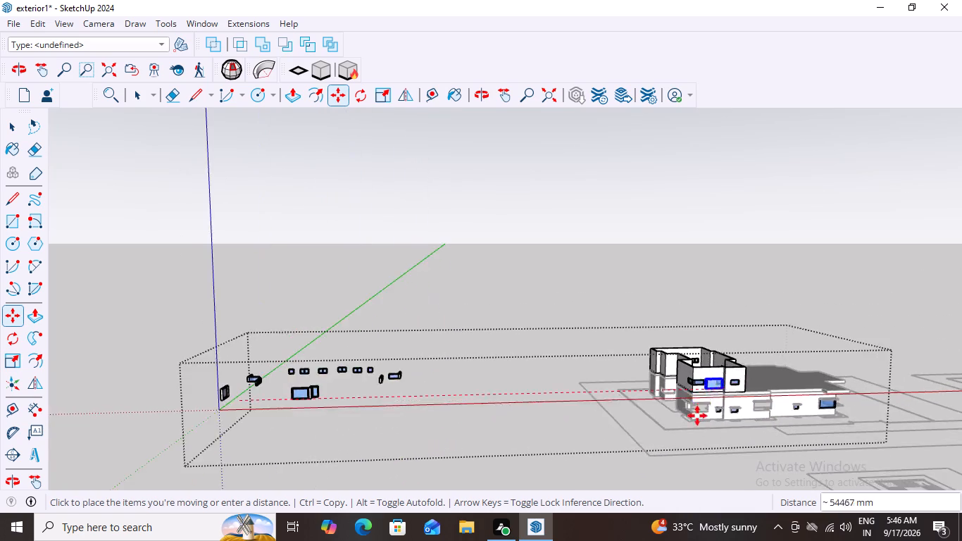
scroll(697, 416, up, 20)
scroll(697, 416, up, 4)
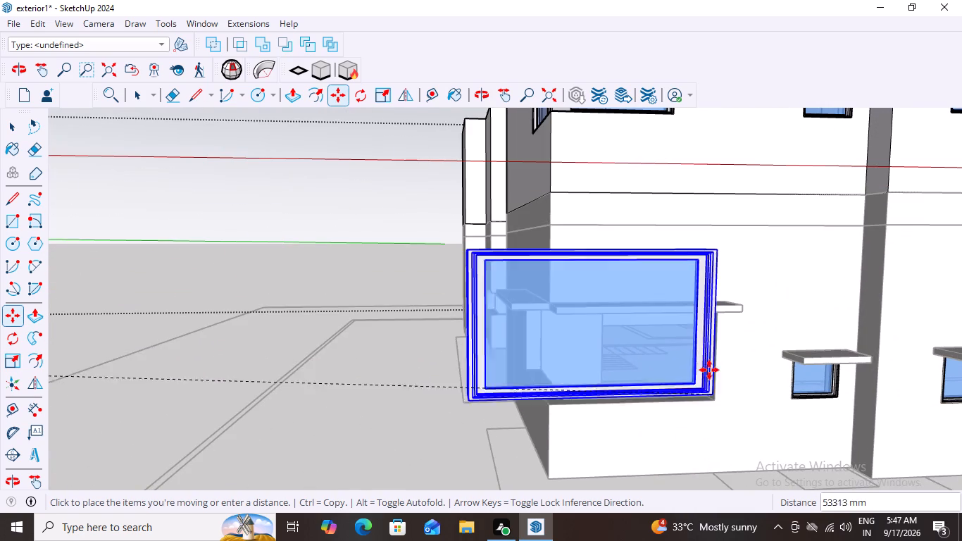
scroll(691, 430, down, 2)
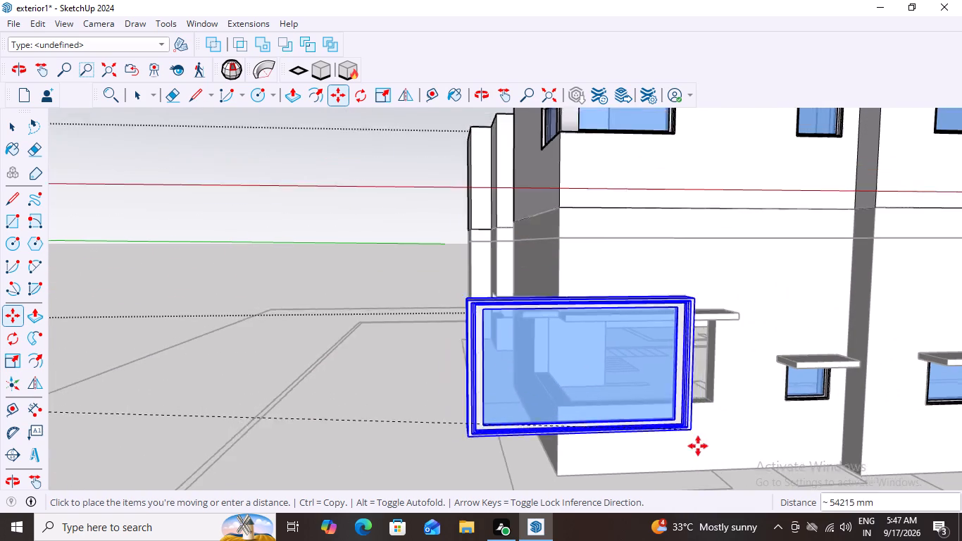
scroll(698, 446, down, 3)
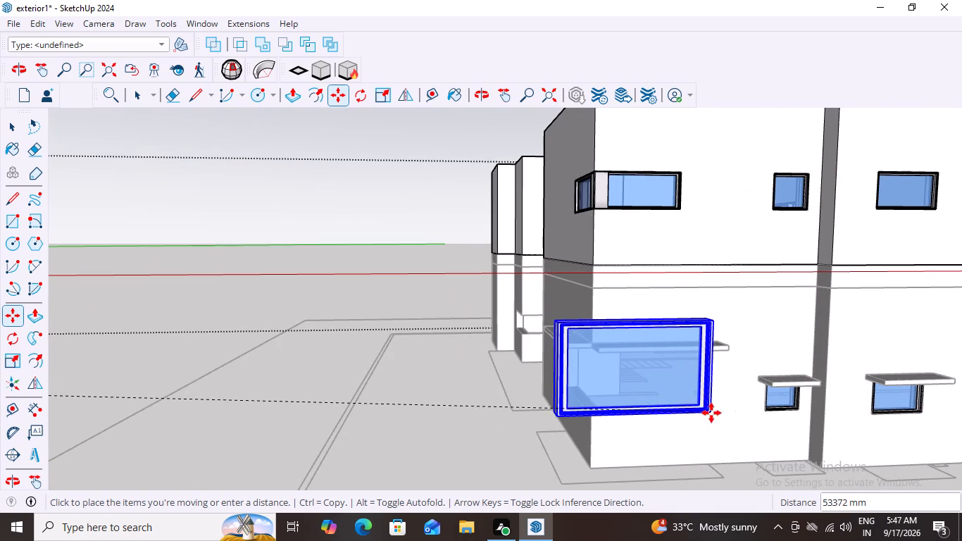
scroll(685, 432, down, 5)
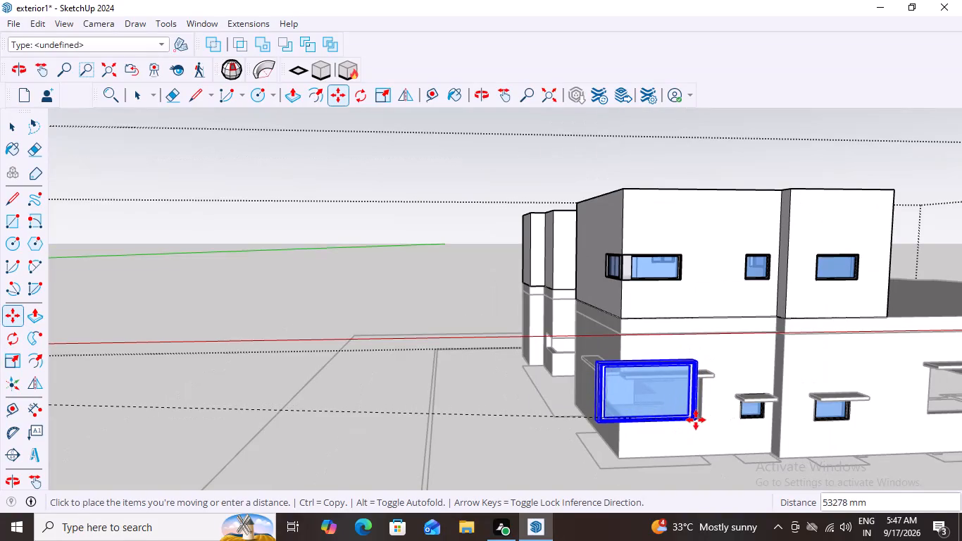
scroll(707, 422, down, 5)
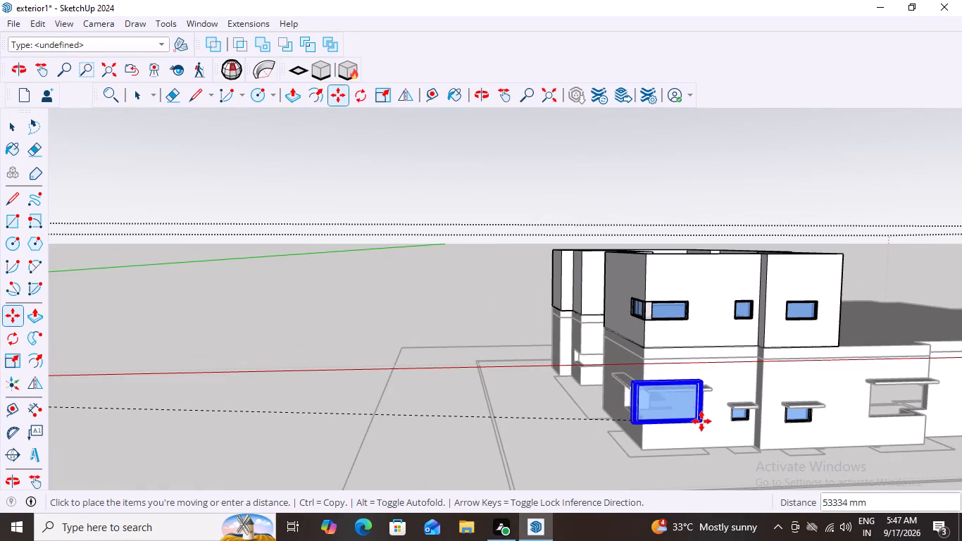
scroll(706, 418, down, 5)
scroll(718, 433, up, 9)
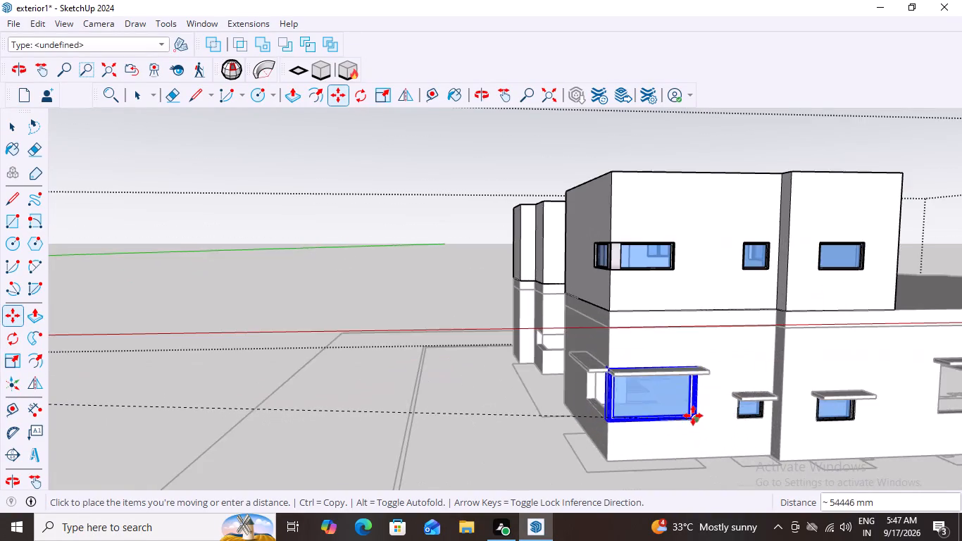
scroll(693, 416, up, 3)
scroll(690, 432, down, 7)
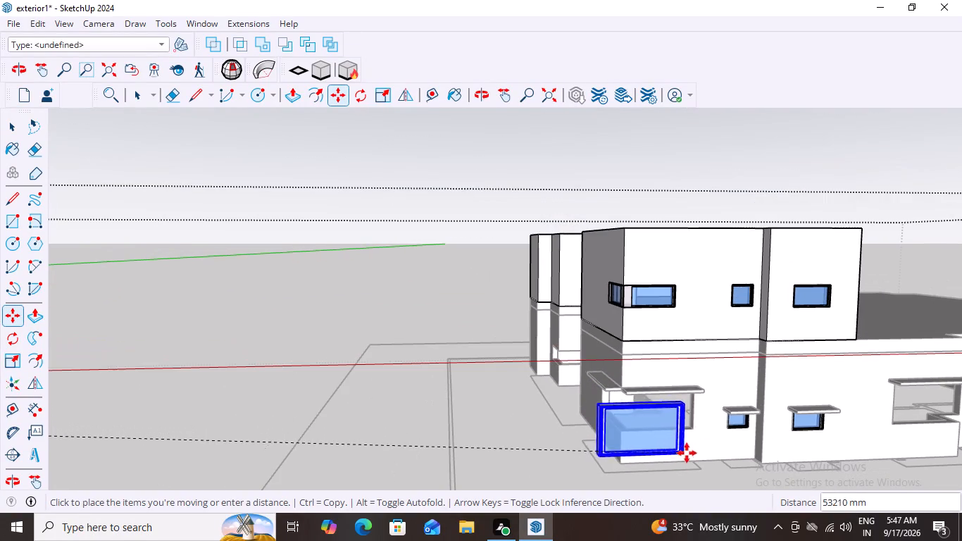
scroll(678, 442, down, 5)
scroll(699, 444, up, 6)
scroll(685, 437, down, 5)
scroll(609, 447, down, 6)
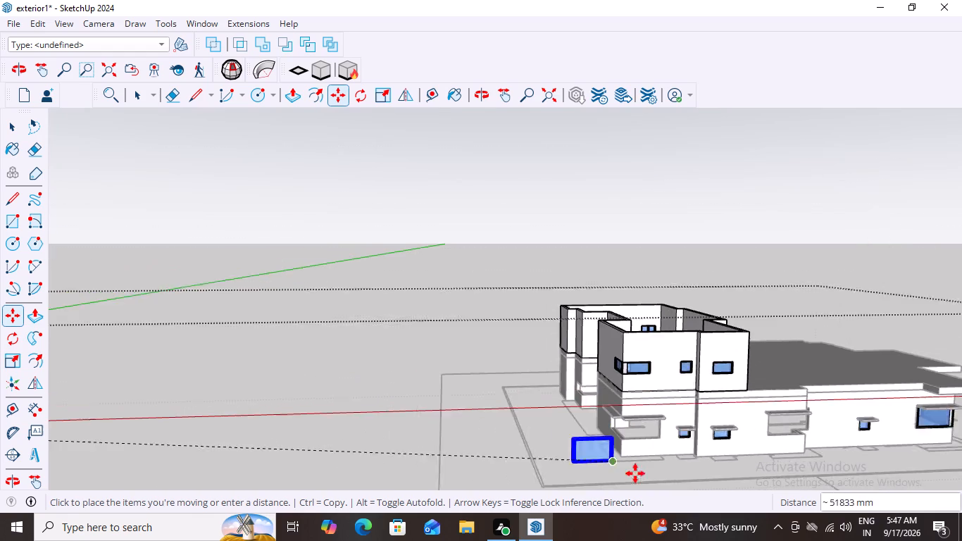
scroll(685, 470, down, 5)
middle_click(685, 470)
scroll(686, 471, up, 3)
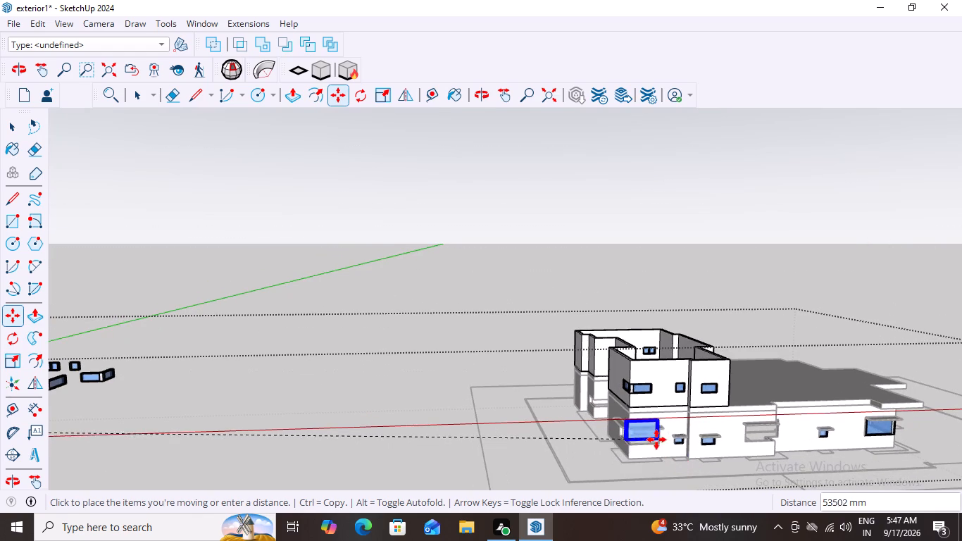
scroll(666, 447, up, 13)
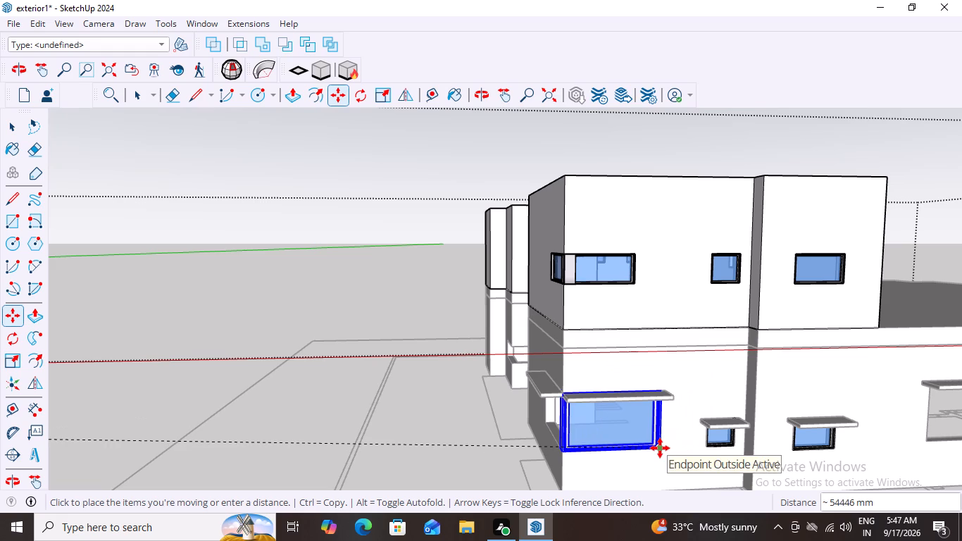
click(660, 448)
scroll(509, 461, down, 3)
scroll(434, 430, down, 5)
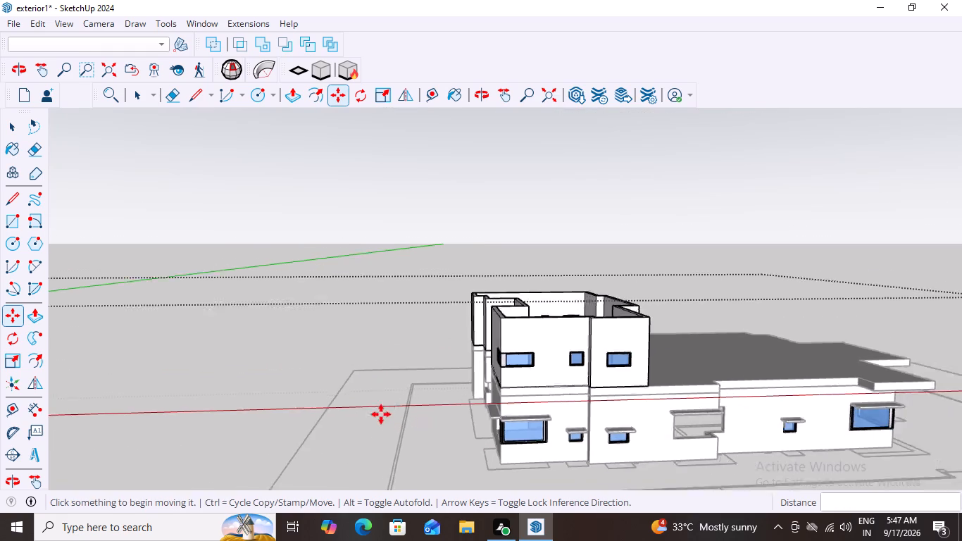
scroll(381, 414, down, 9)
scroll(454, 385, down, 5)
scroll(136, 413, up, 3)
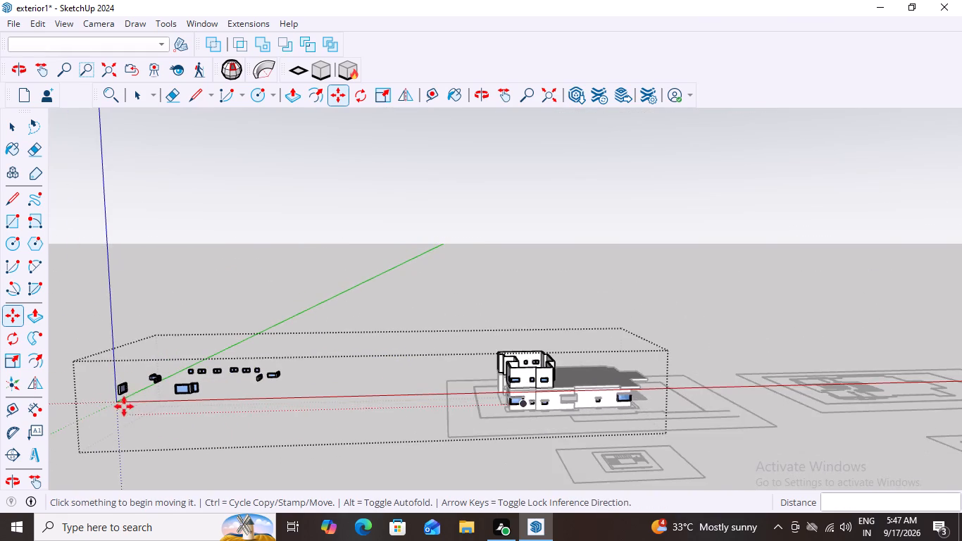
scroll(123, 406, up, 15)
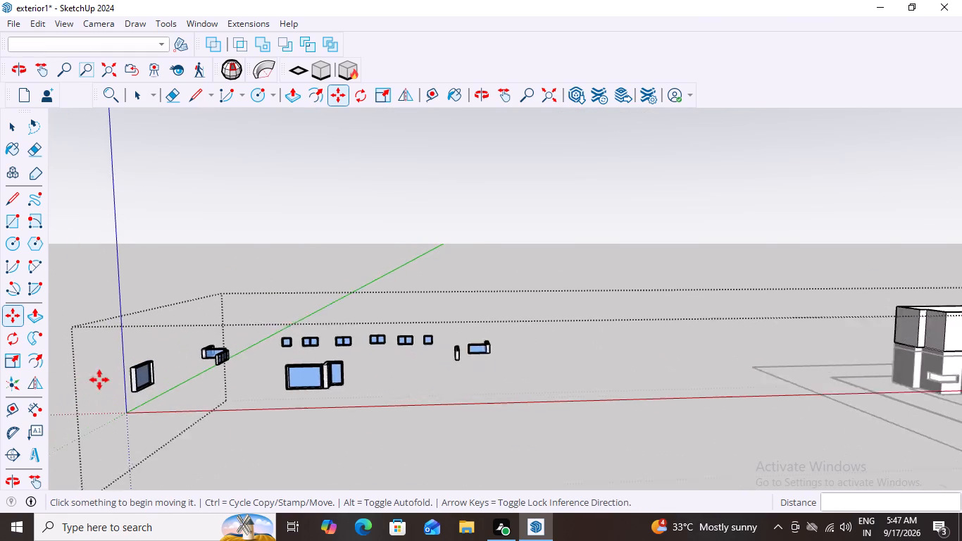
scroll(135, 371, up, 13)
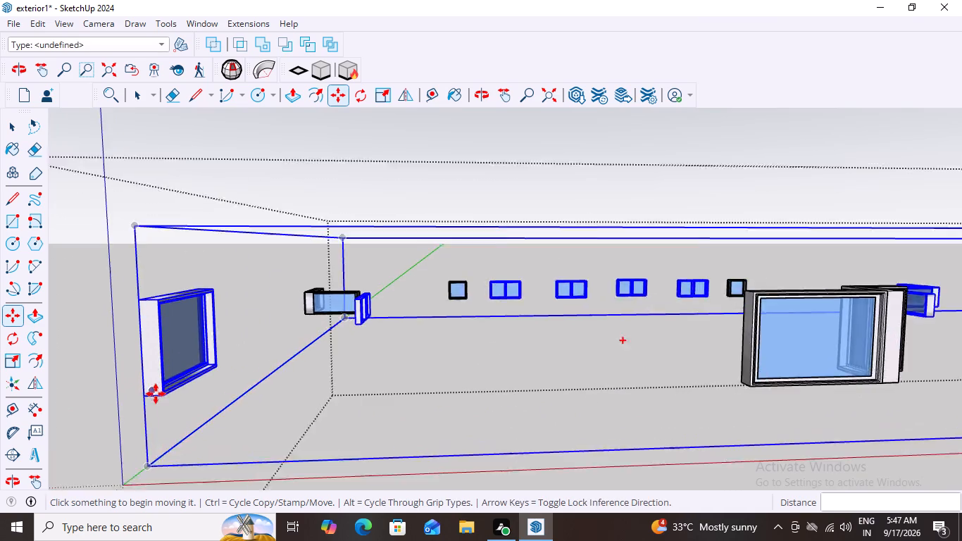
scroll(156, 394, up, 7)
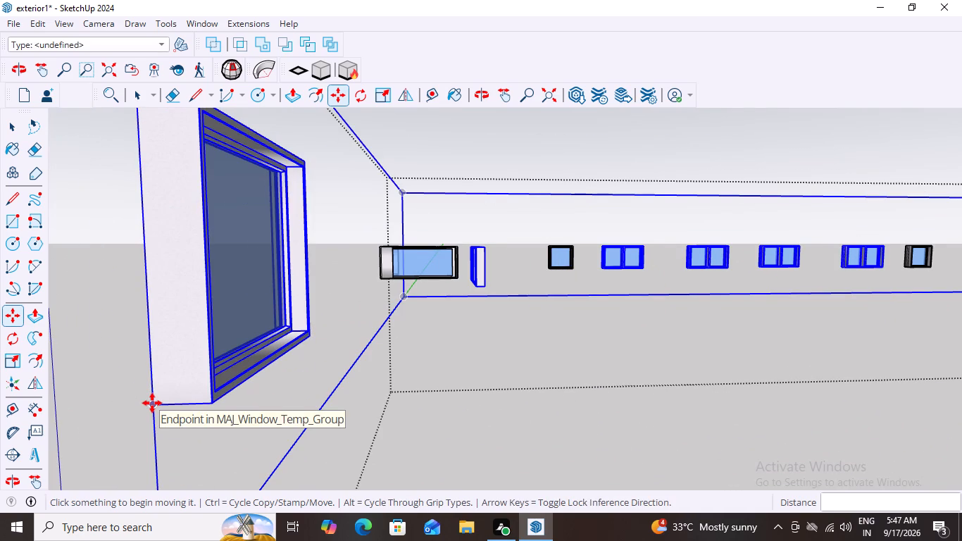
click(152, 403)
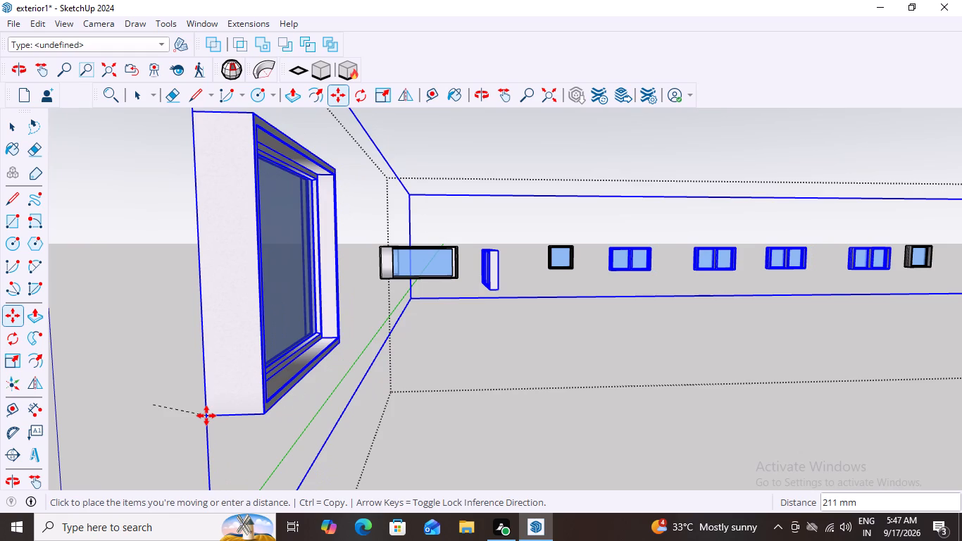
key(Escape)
Move the large front-facing window of the detached three-window cluster about 54446 mm into the ground floor's large middle opening, aligning lower corners.
scroll(210, 416, down, 5)
scroll(325, 411, down, 4)
scroll(444, 416, down, 3)
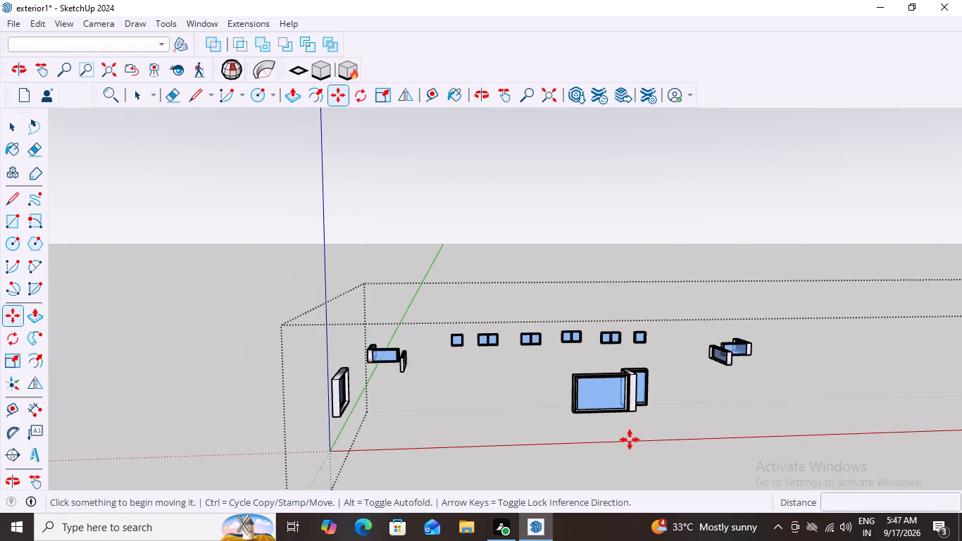
scroll(635, 419, up, 2)
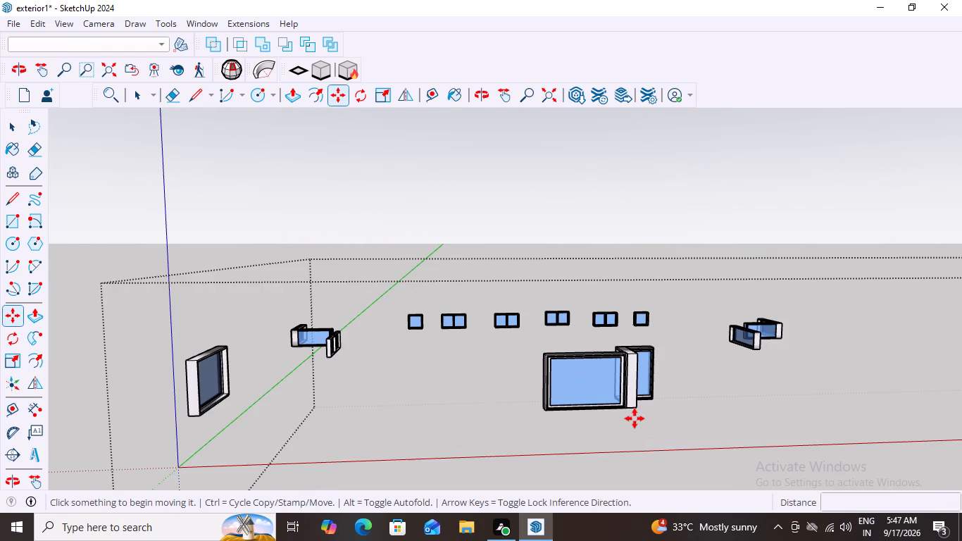
scroll(655, 415, up, 5)
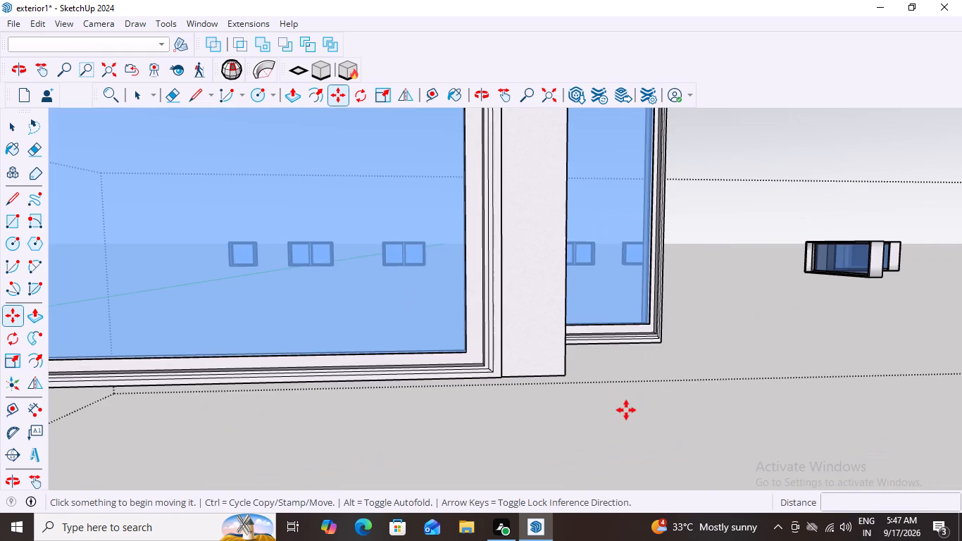
scroll(584, 411, down, 3)
middle_drag(648, 412, 505, 435)
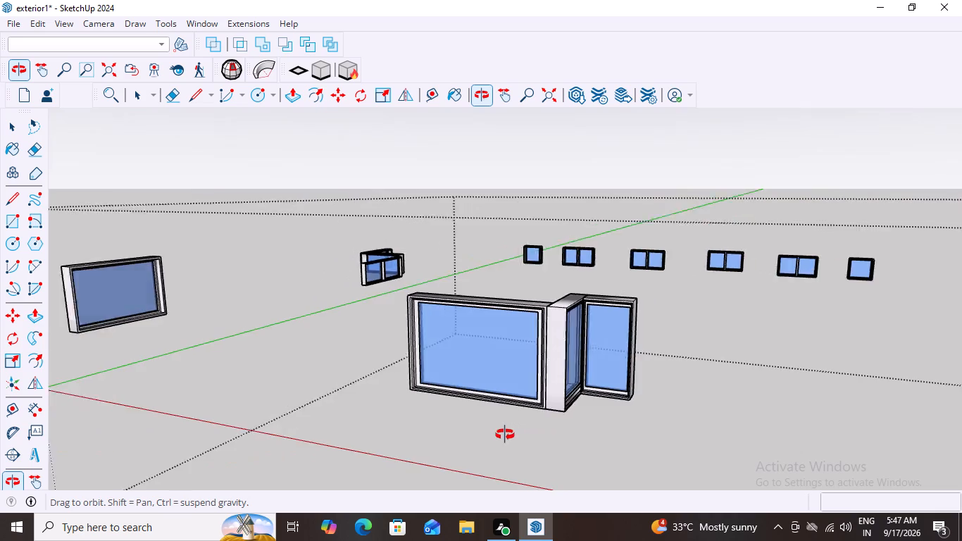
middle_drag(505, 435, 616, 435)
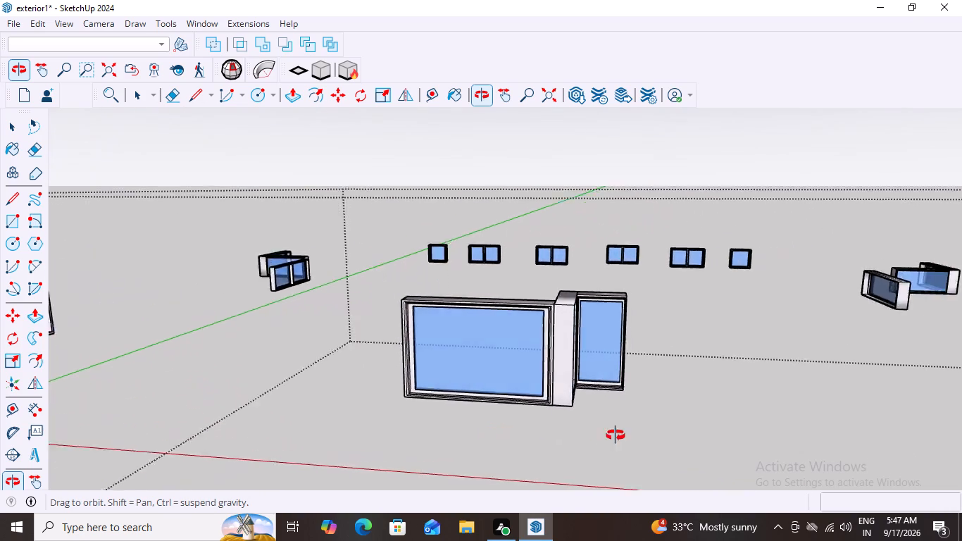
middle_drag(616, 435, 655, 435)
scroll(409, 435, up, 3)
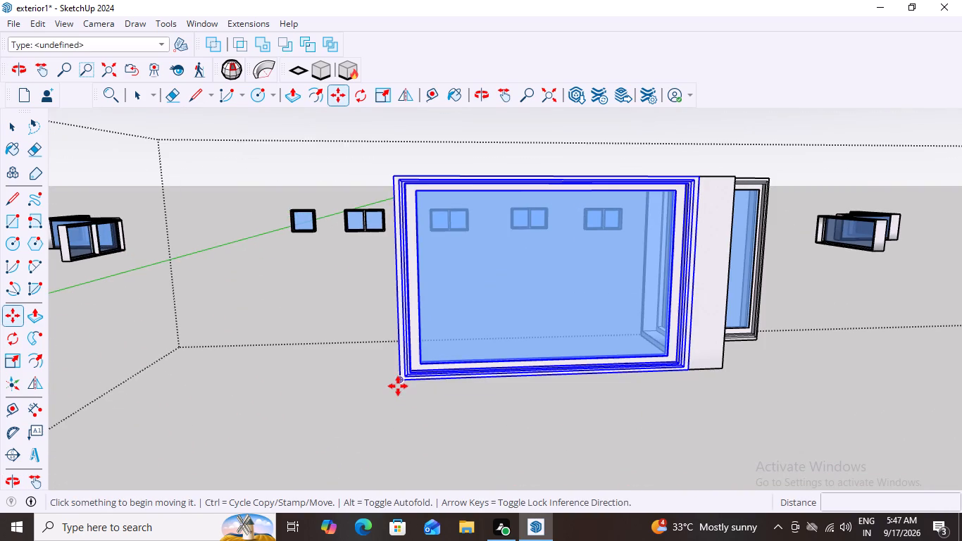
click(400, 383)
scroll(516, 424, down, 4)
scroll(414, 419, down, 8)
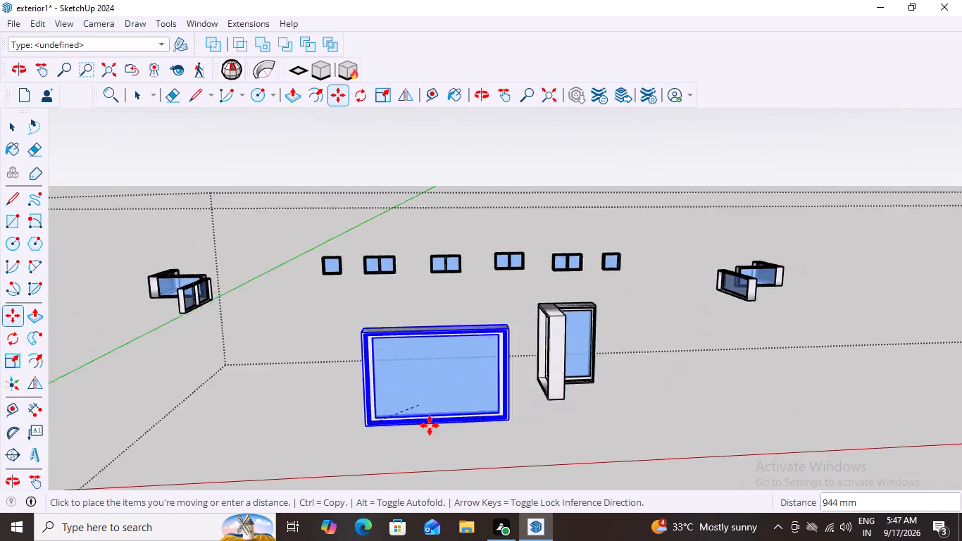
scroll(430, 425, down, 20)
scroll(430, 425, down, 7)
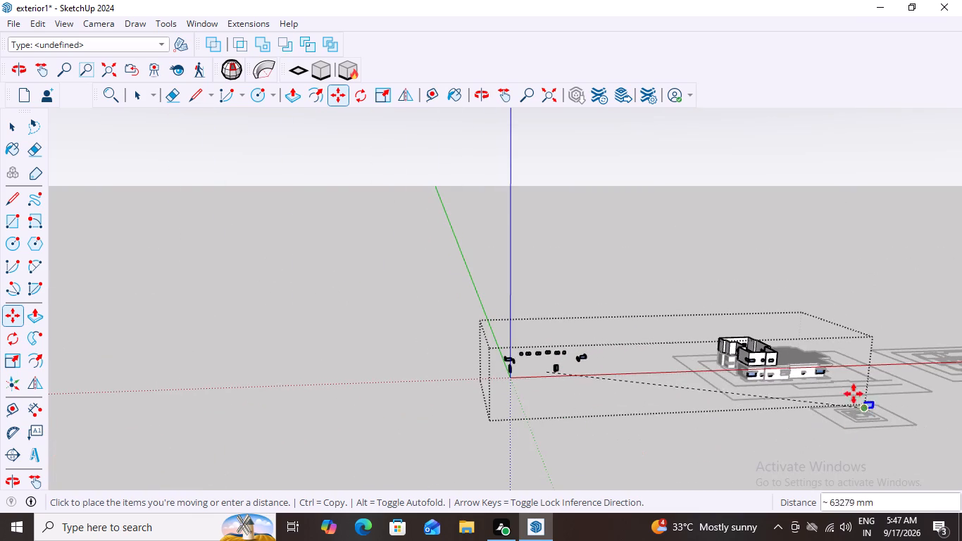
scroll(850, 391, up, 13)
scroll(886, 292, up, 4)
scroll(795, 365, up, 5)
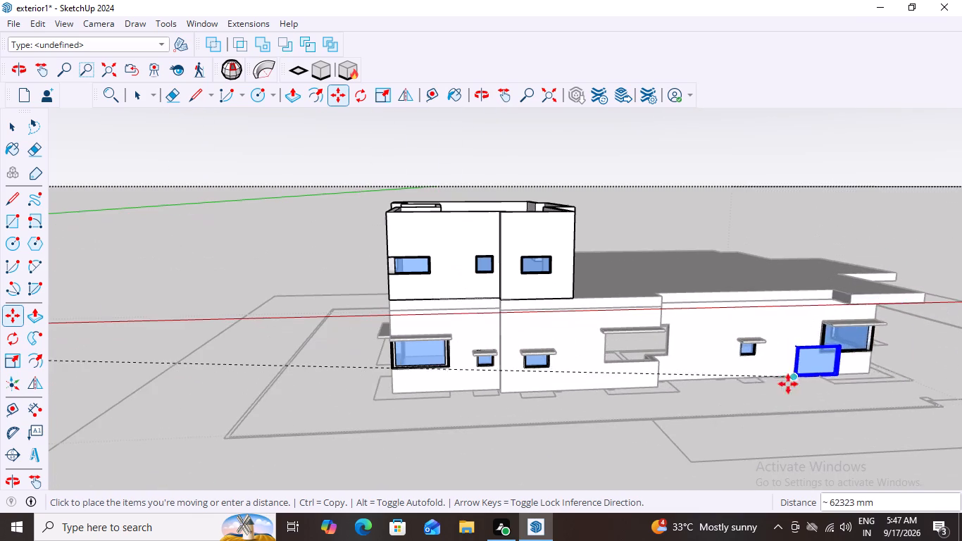
scroll(615, 356, up, 13)
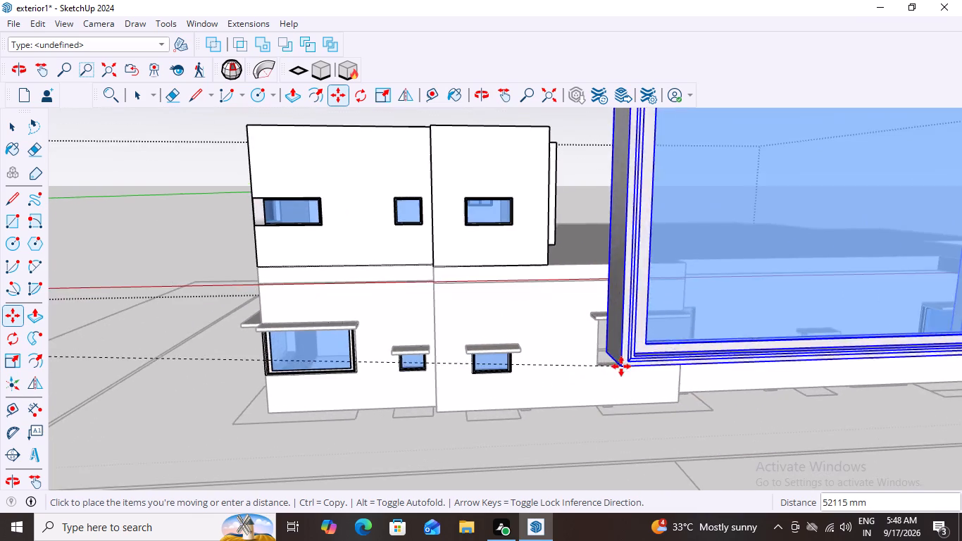
scroll(603, 435, down, 10)
scroll(753, 428, down, 8)
middle_drag(737, 492, 737, 418)
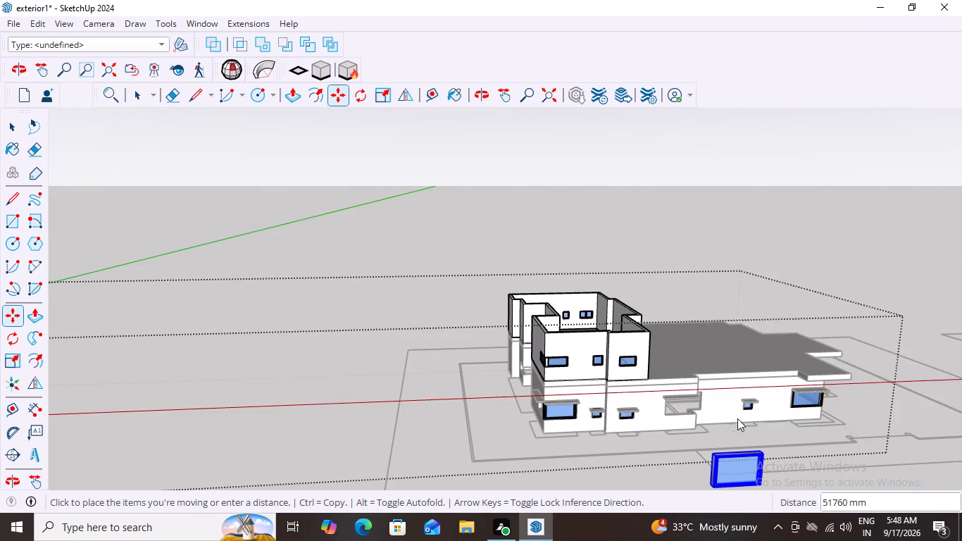
middle_drag(737, 418, 728, 356)
middle_drag(726, 408, 726, 340)
scroll(683, 423, up, 3)
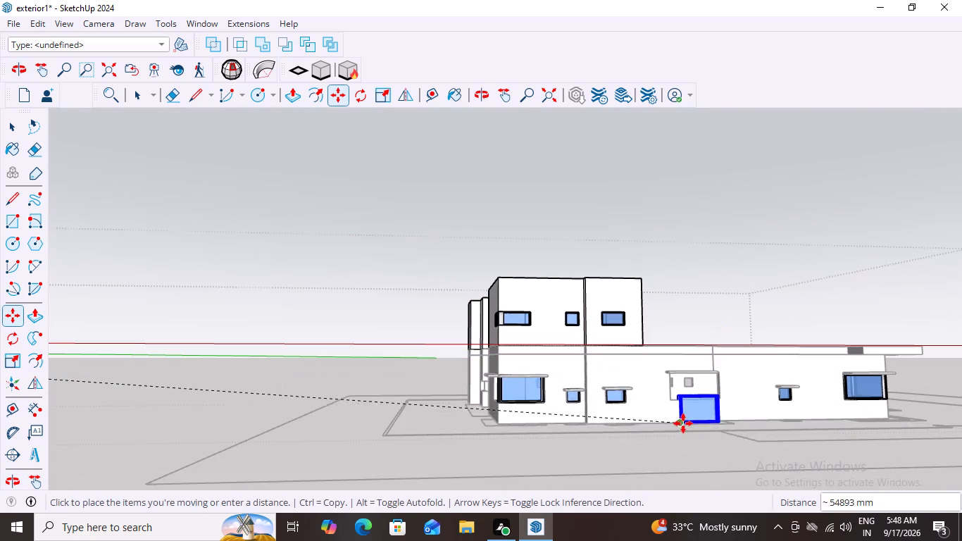
scroll(671, 402, down, 2)
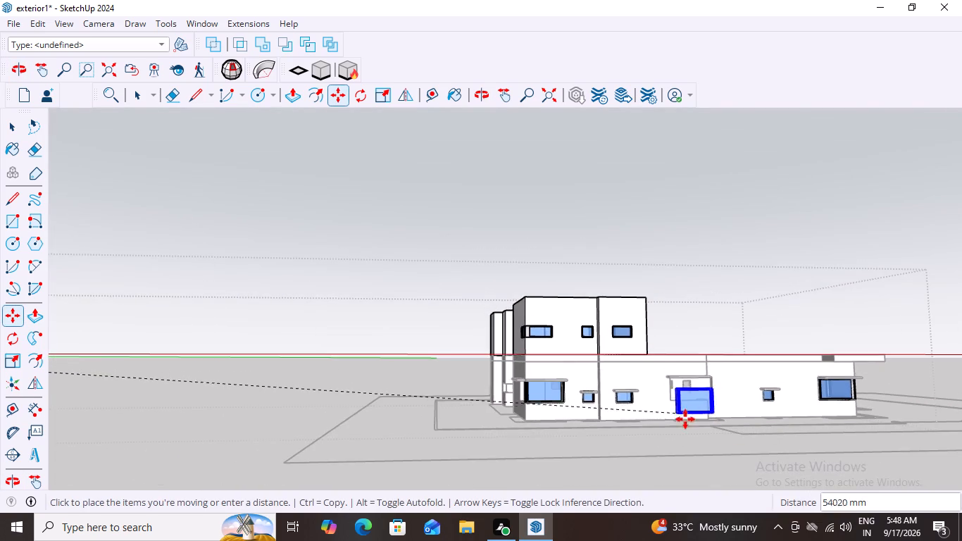
middle_drag(687, 422, 687, 483)
scroll(670, 409, up, 12)
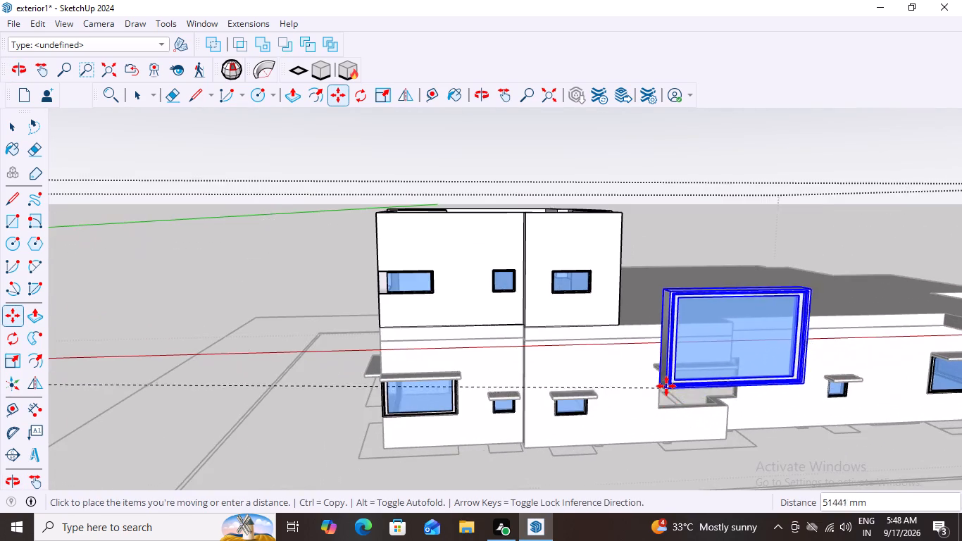
middle_drag(679, 421, 670, 360)
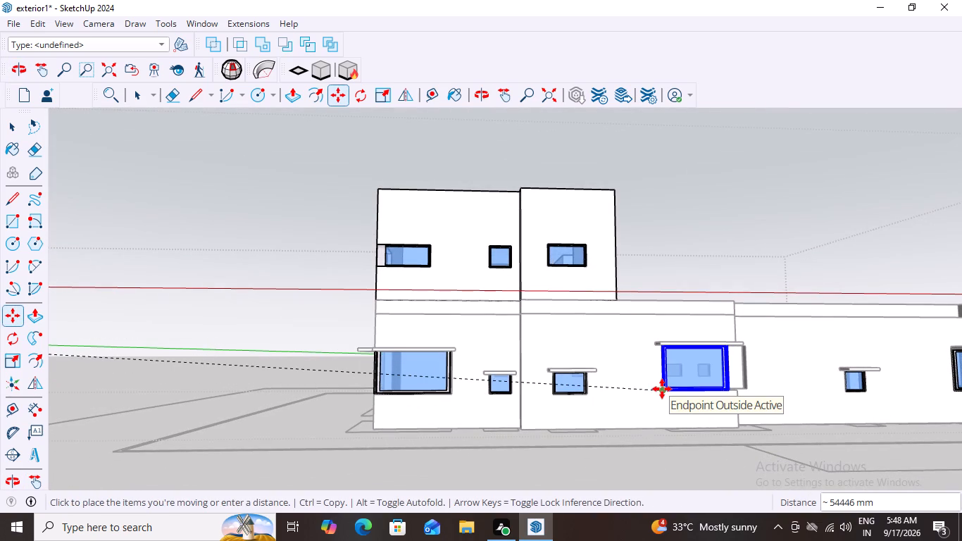
click(662, 389)
Move the detached side-facing window into the ground-floor return opening around the corner from the large middle window, aligning its lower corner.
scroll(549, 413, down, 13)
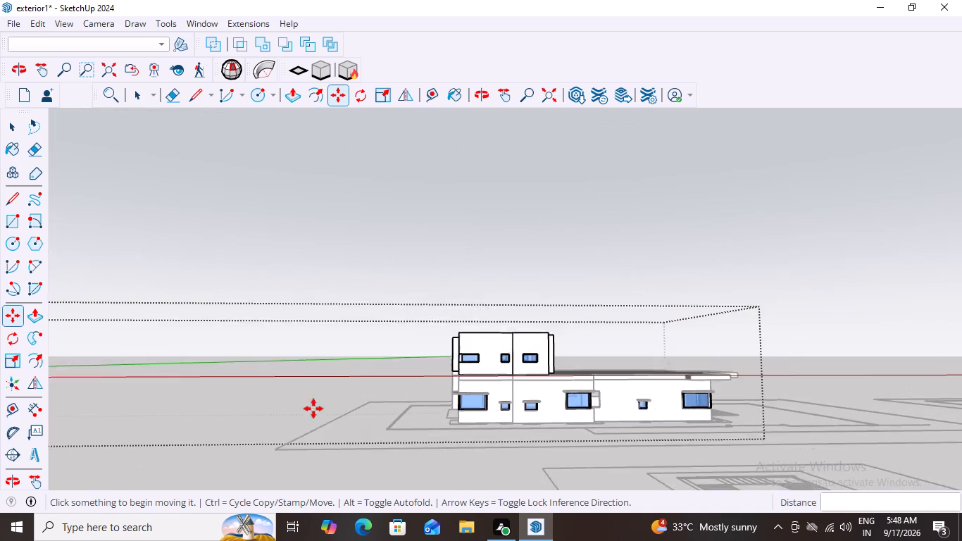
scroll(313, 409, down, 16)
middle_drag(168, 430, 172, 494)
scroll(152, 404, up, 18)
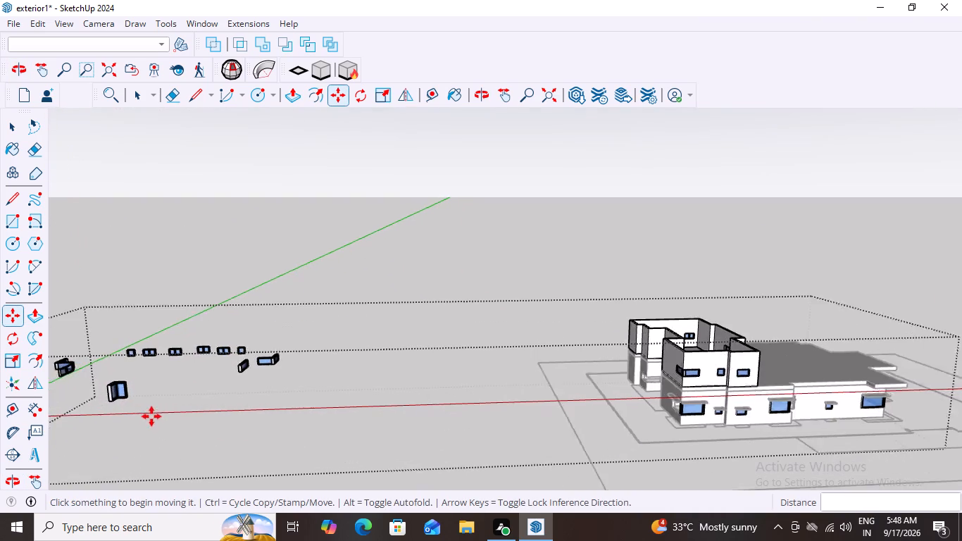
scroll(151, 416, up, 9)
scroll(85, 390, up, 4)
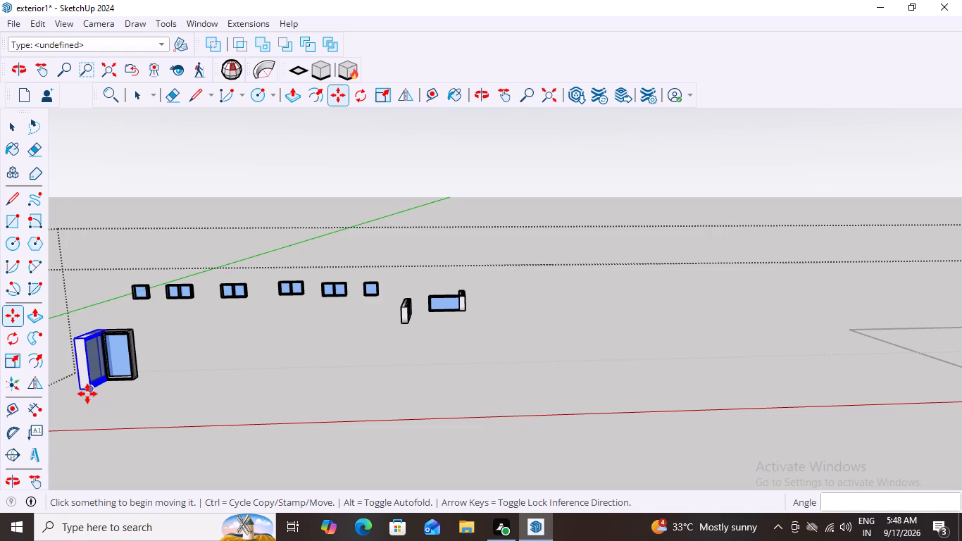
scroll(87, 394, up, 10)
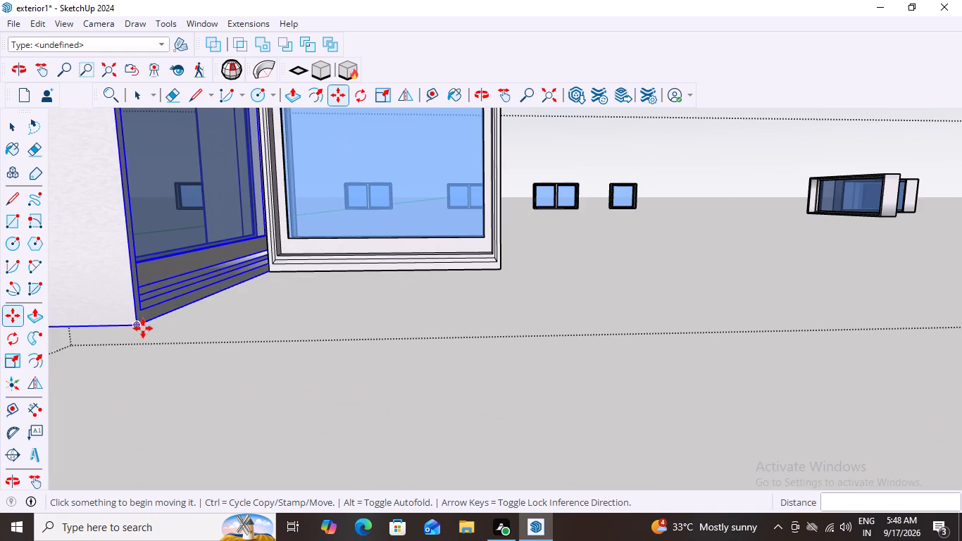
click(139, 325)
scroll(153, 372, down, 7)
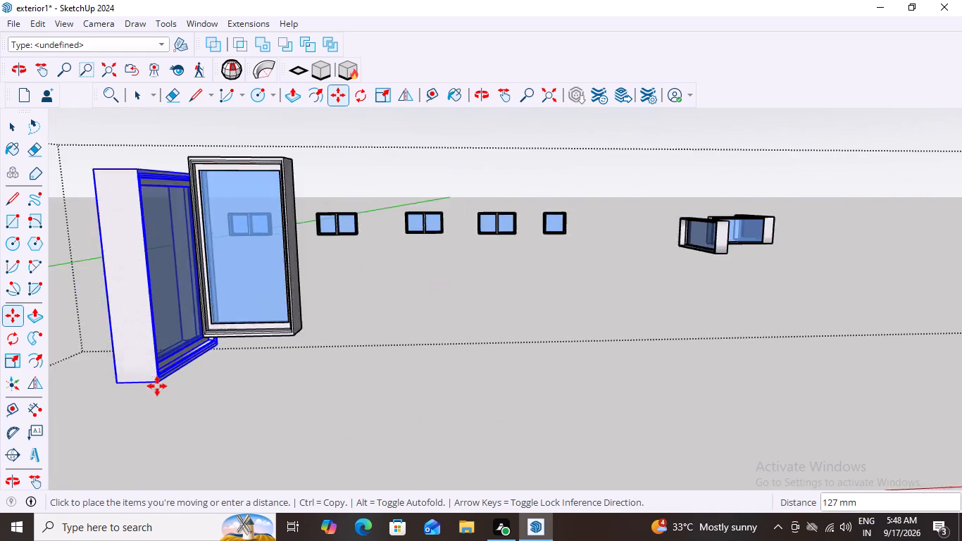
scroll(157, 386, down, 20)
scroll(157, 386, down, 13)
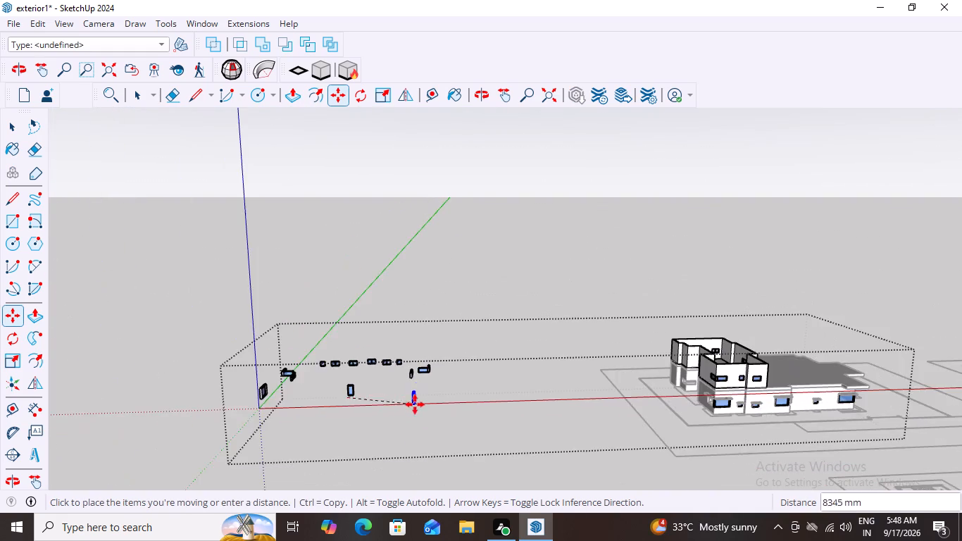
scroll(415, 404, down, 4)
scroll(725, 440, up, 16)
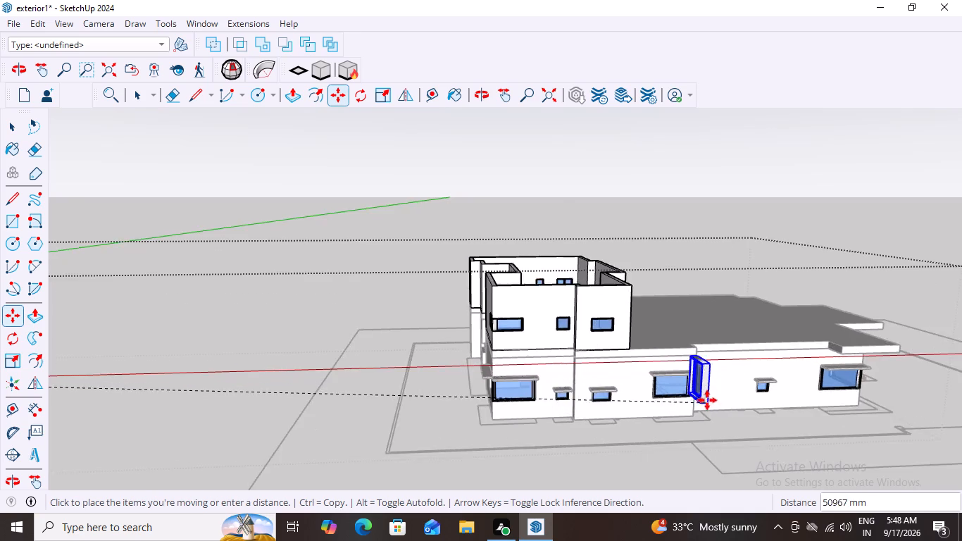
scroll(707, 400, up, 9)
middle_drag(739, 407, 673, 413)
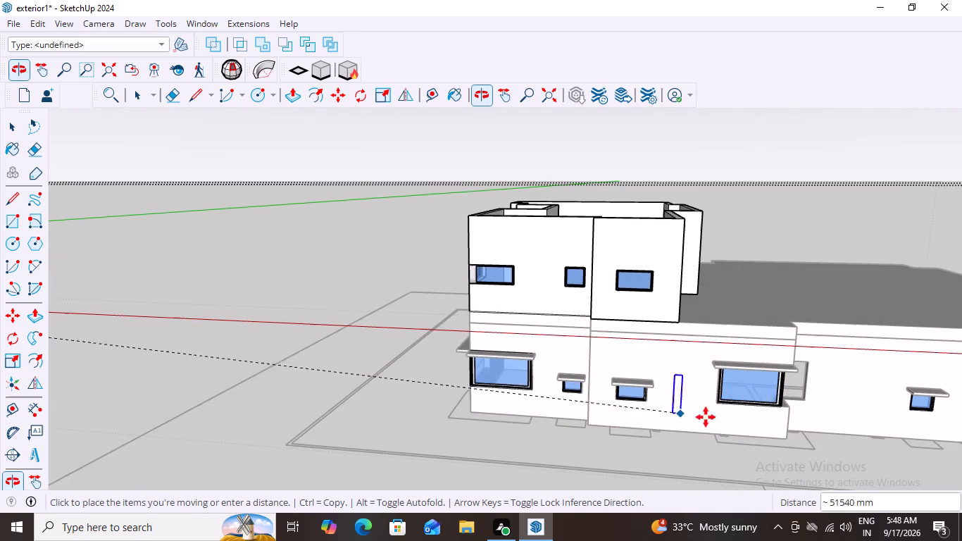
scroll(803, 416, up, 14)
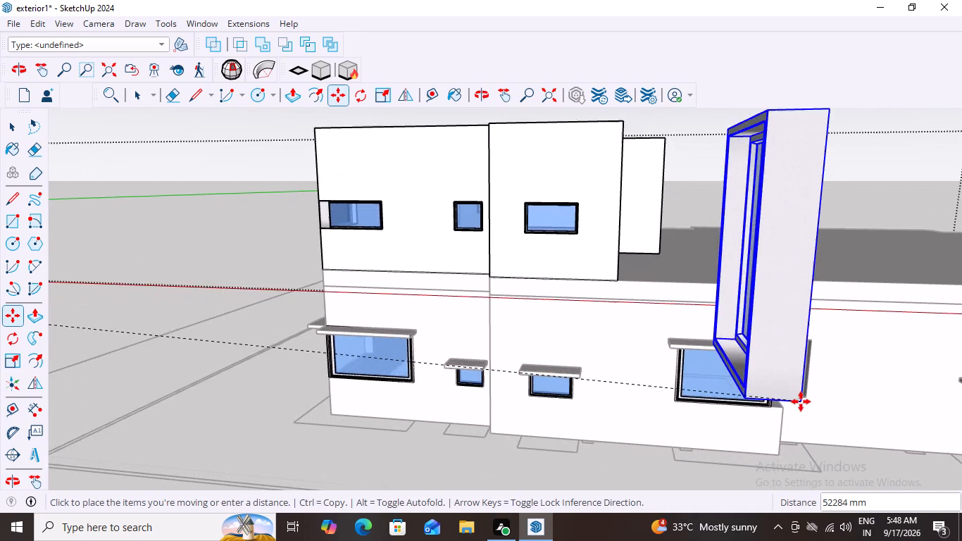
scroll(801, 402, up, 11)
middle_drag(861, 414, 799, 418)
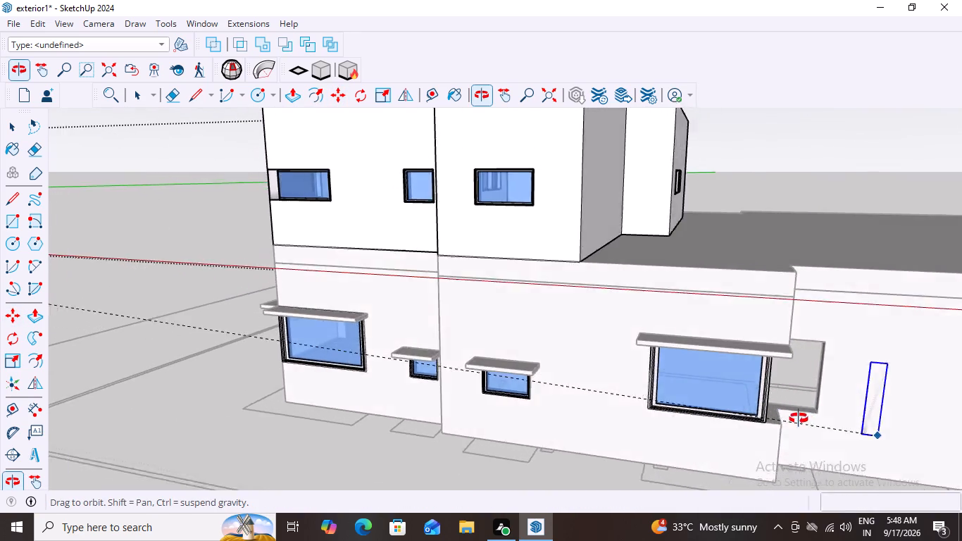
middle_drag(799, 418, 729, 416)
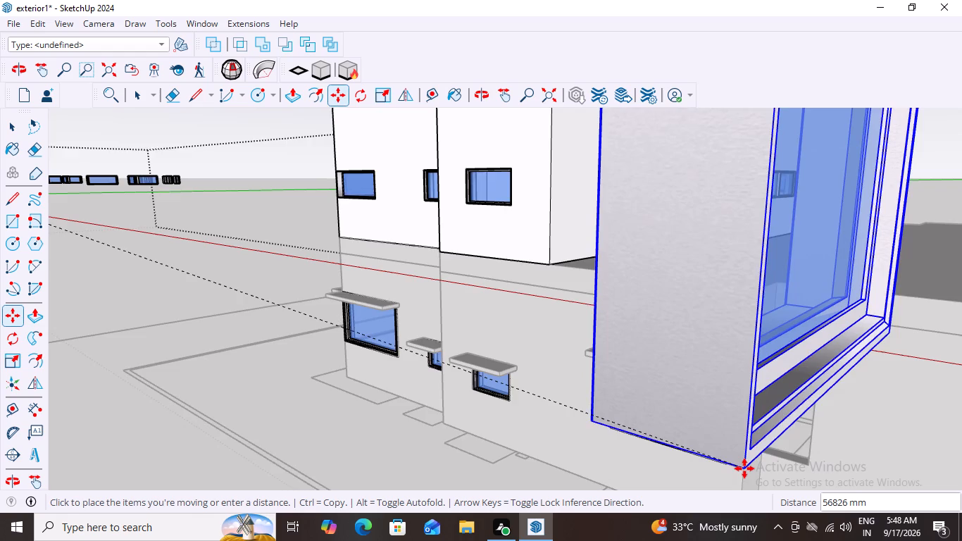
scroll(744, 468, down, 20)
scroll(746, 490, down, 6)
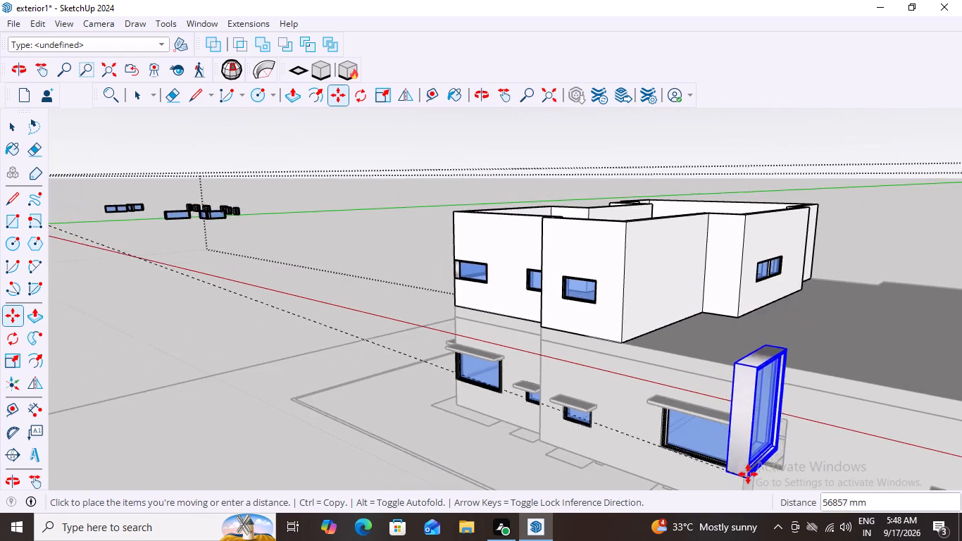
scroll(748, 474, down, 14)
middle_drag(792, 483, 763, 368)
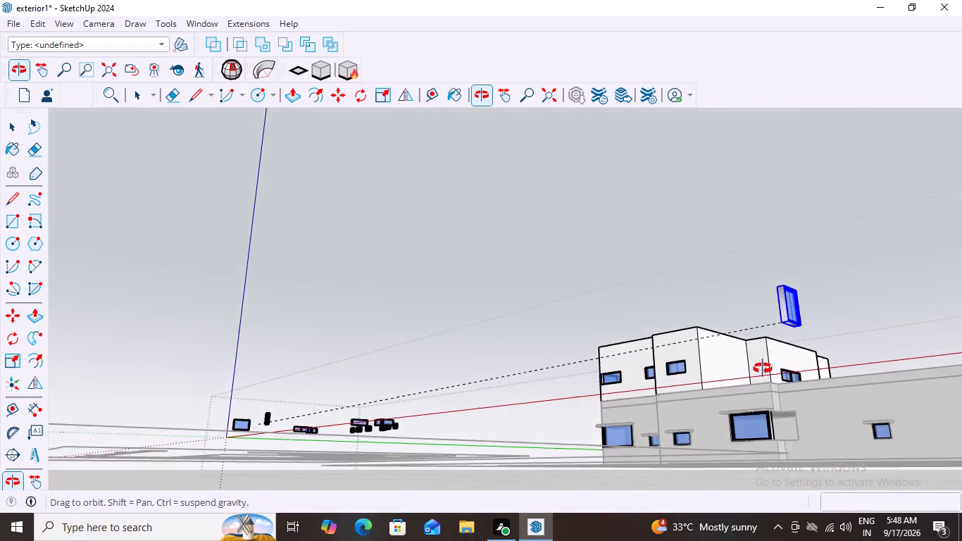
middle_drag(763, 368, 765, 369)
scroll(794, 469, up, 8)
middle_drag(789, 423, 739, 490)
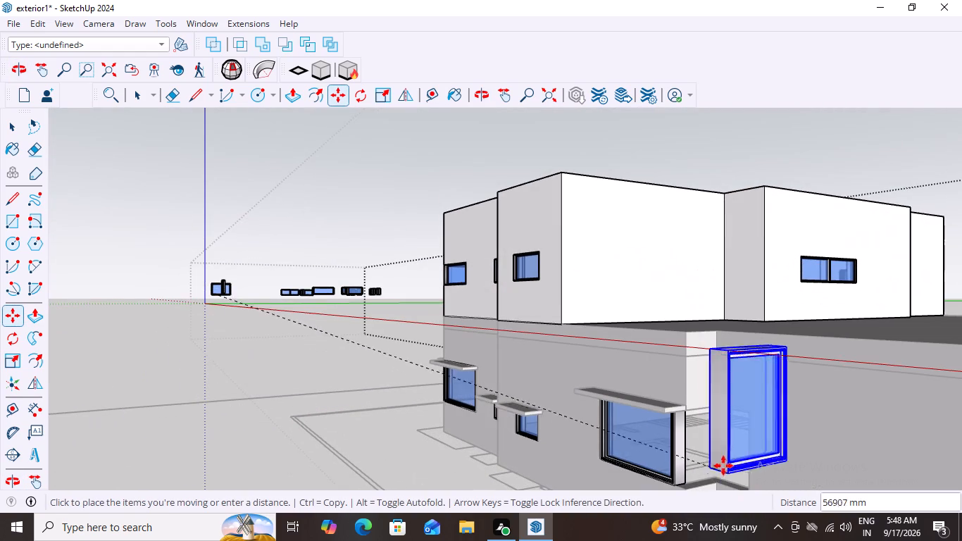
scroll(691, 480, down, 20)
scroll(691, 480, down, 6)
middle_click(744, 455)
middle_drag(785, 421, 793, 366)
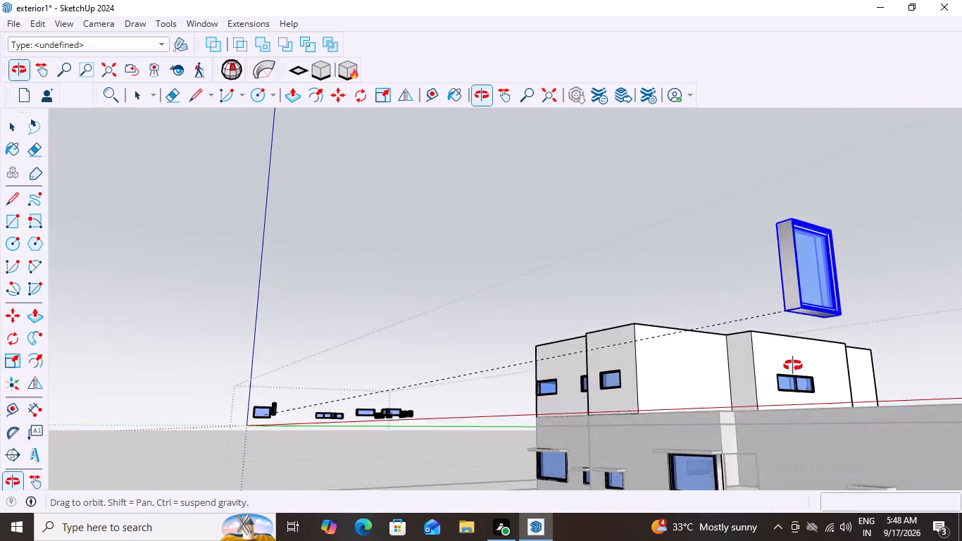
middle_drag(793, 366, 797, 367)
scroll(804, 383, down, 11)
middle_drag(804, 399, 803, 410)
middle_drag(780, 450, 754, 500)
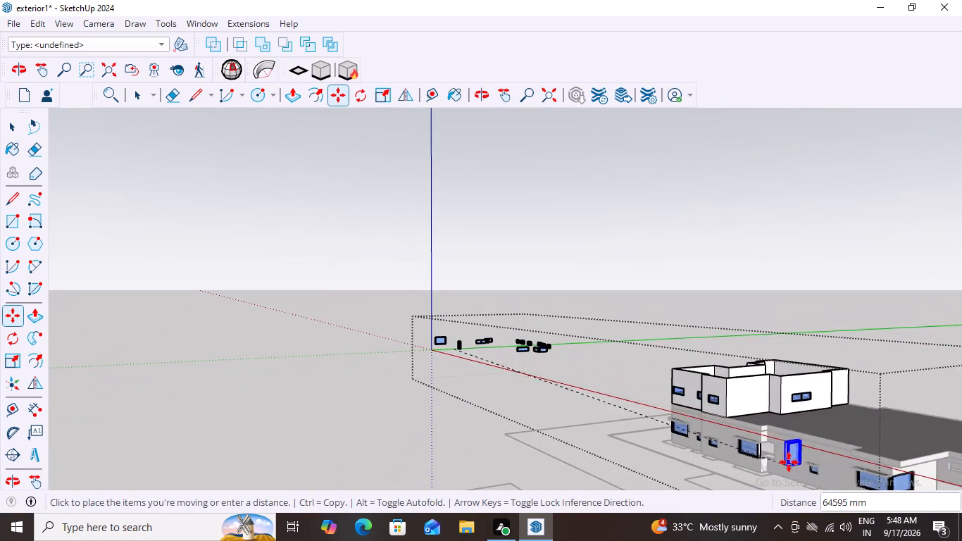
scroll(789, 461, up, 8)
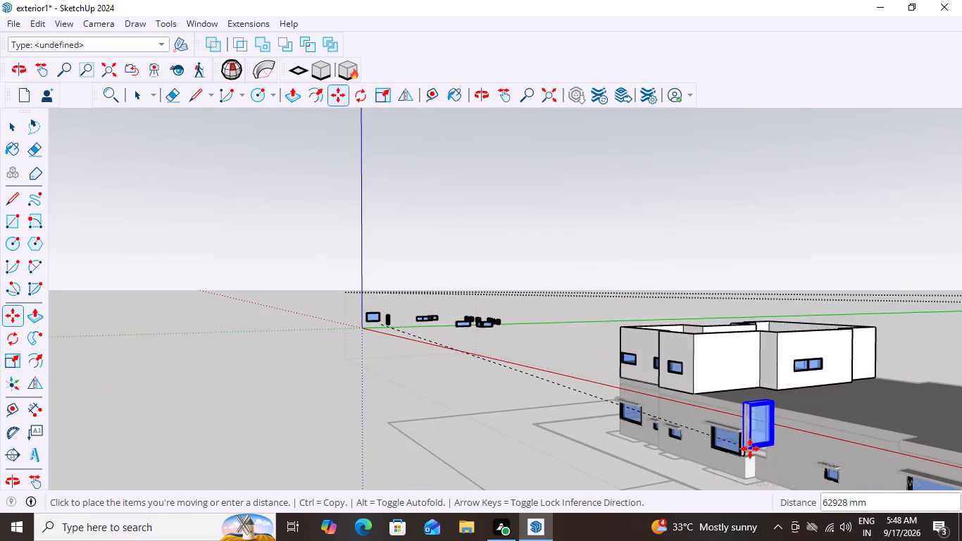
scroll(744, 459, up, 13)
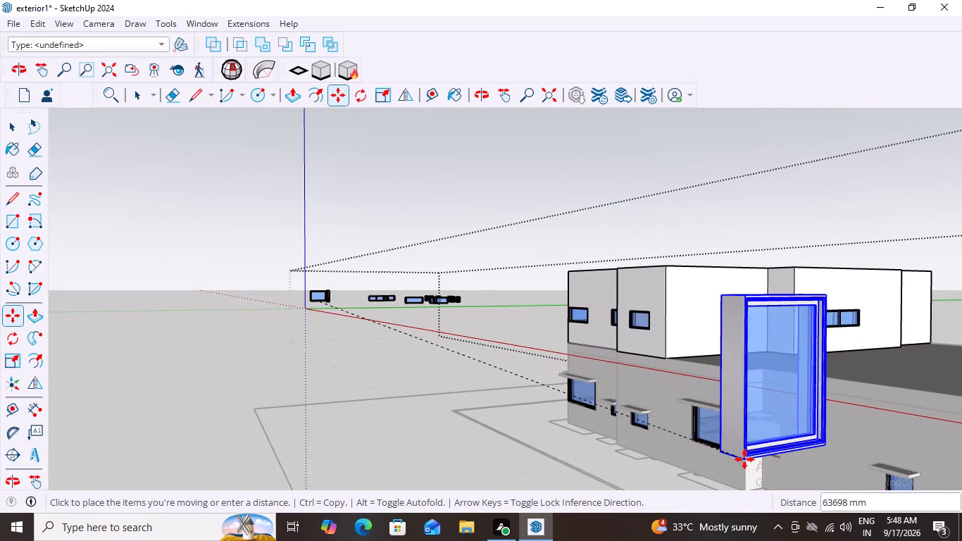
scroll(743, 481, up, 9)
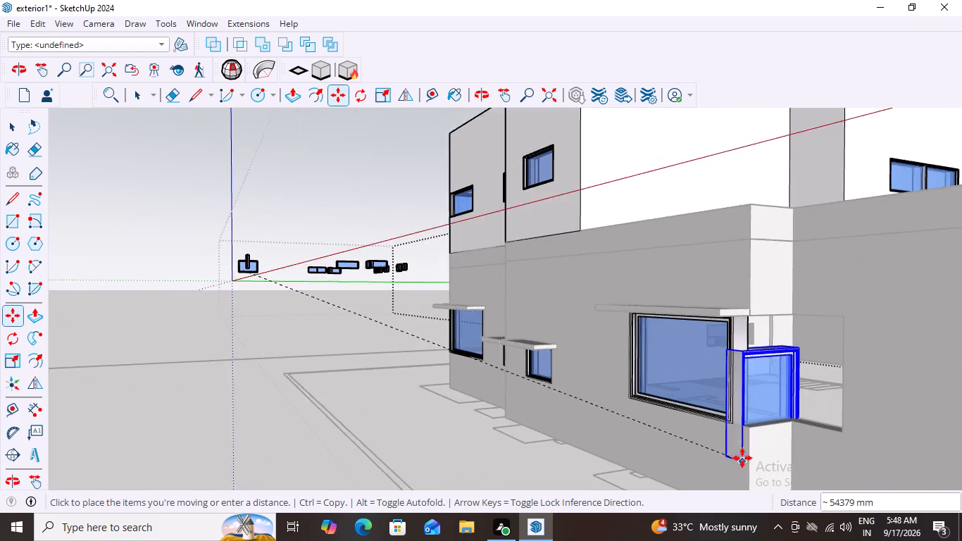
scroll(742, 458, up, 5)
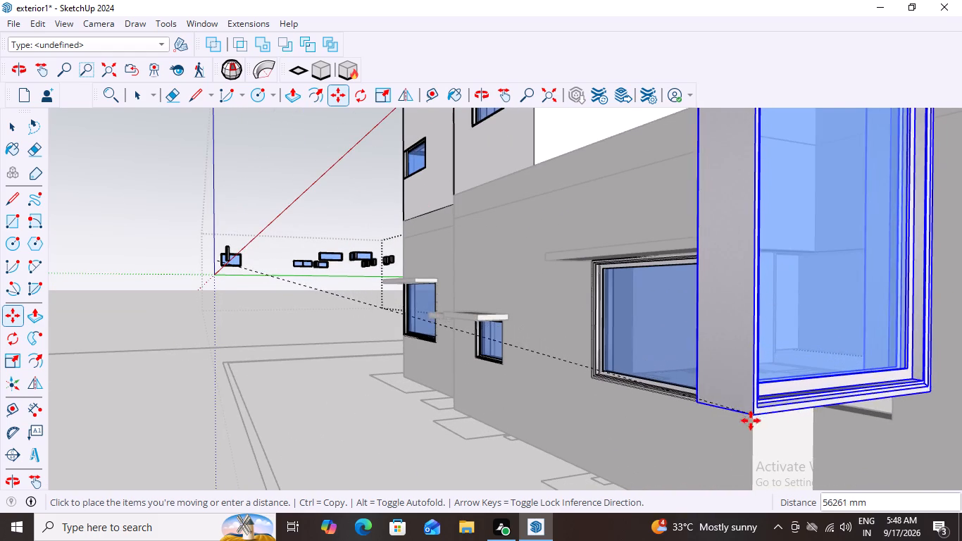
Finish moving the side-facing window about 54445 mm into the ground-floor return opening around the corner from the large middle window.
scroll(750, 429, down, 20)
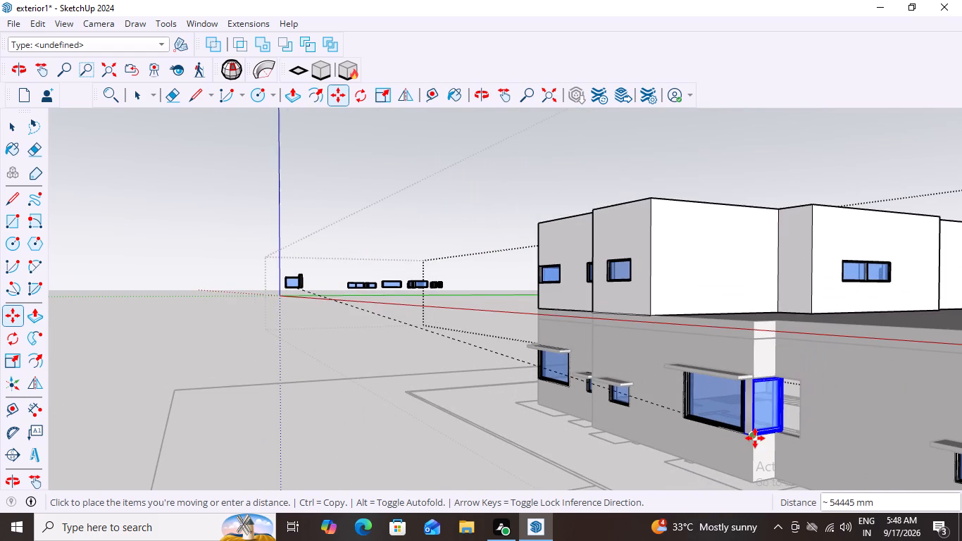
scroll(753, 438, up, 2)
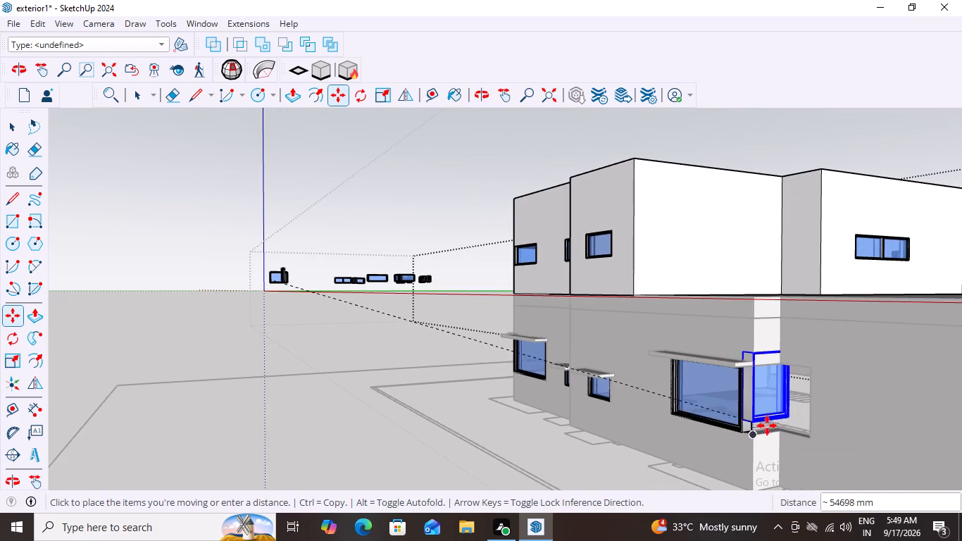
click(756, 438)
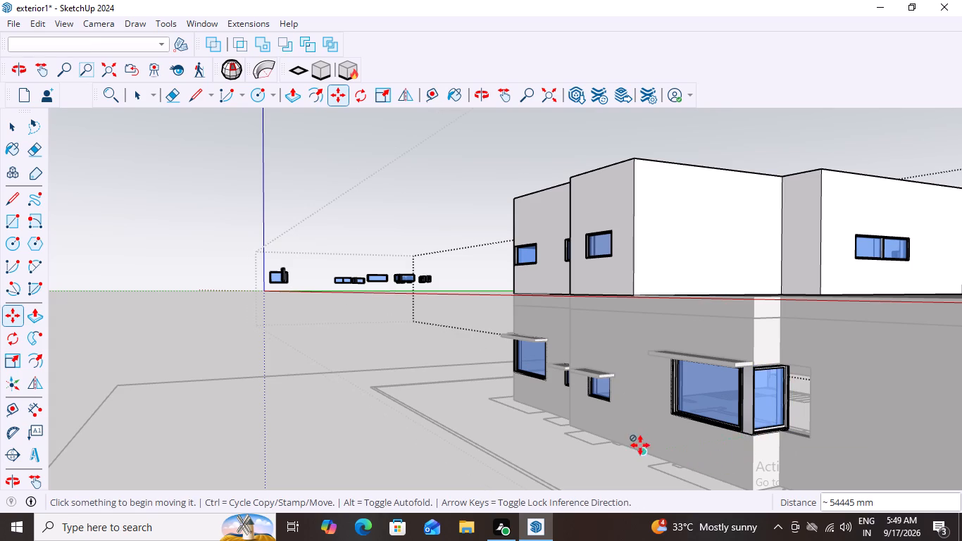
Move the tall narrow detached window about 54446 mm into the ground-floor opening of the recessed wall beside the return, aligning its lower corner.
middle_drag(661, 448, 822, 452)
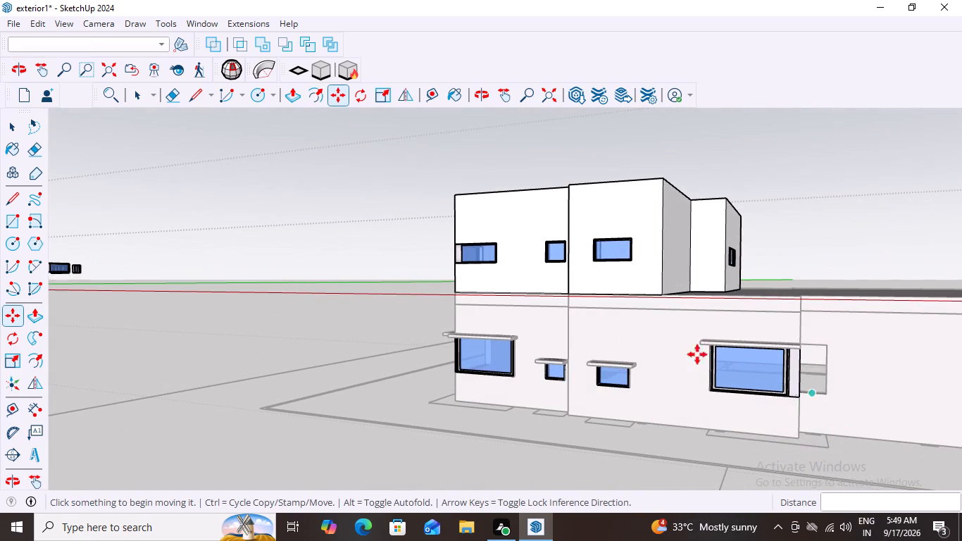
middle_drag(262, 356, 405, 380)
scroll(392, 379, down, 13)
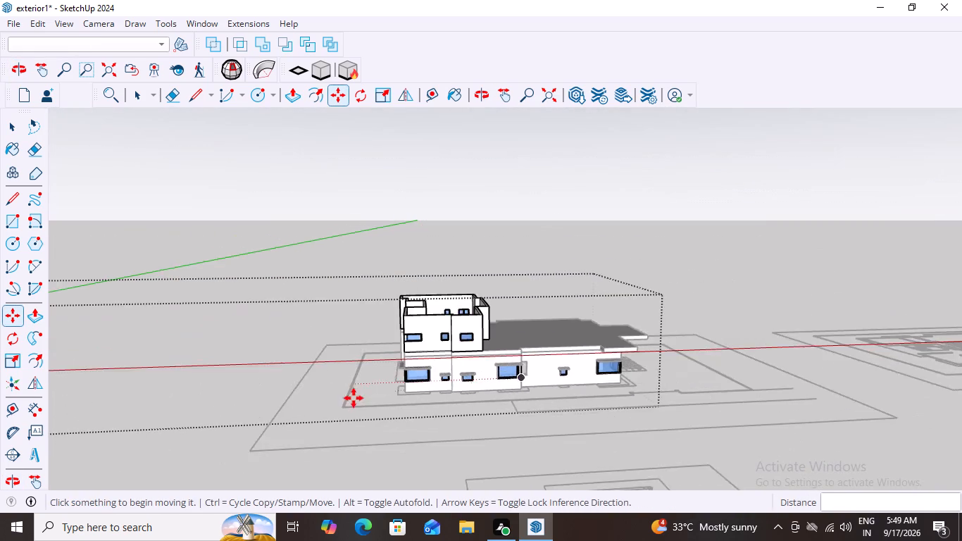
scroll(354, 398, down, 8)
scroll(149, 403, up, 15)
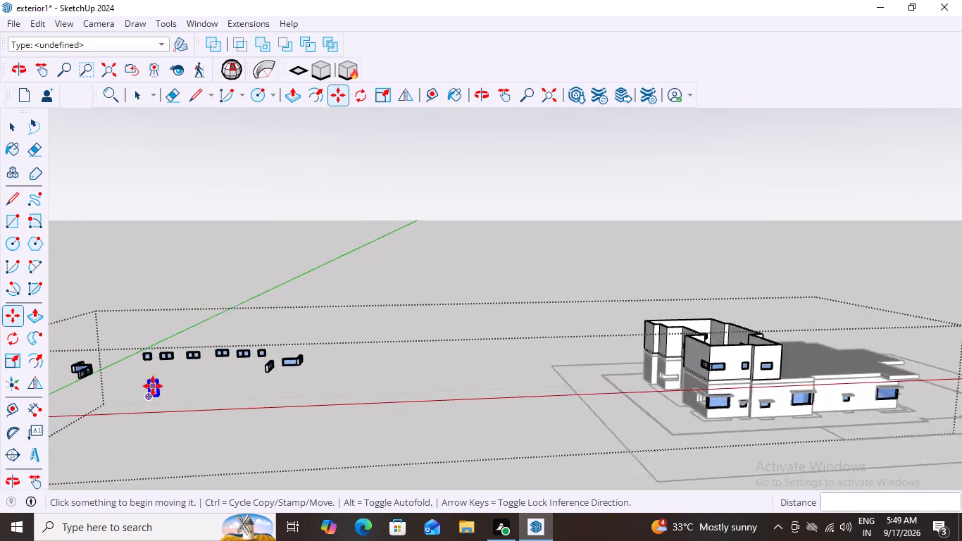
scroll(153, 386, up, 20)
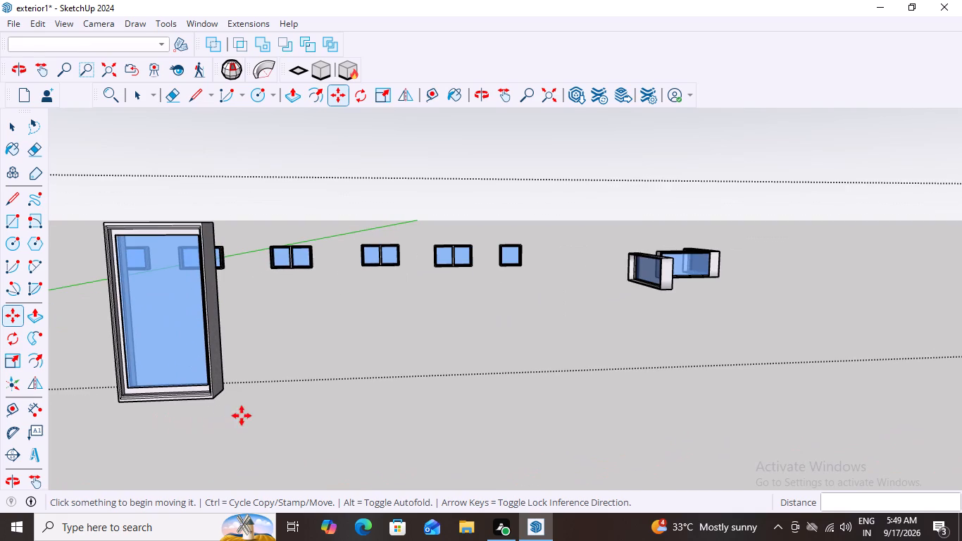
click(213, 399)
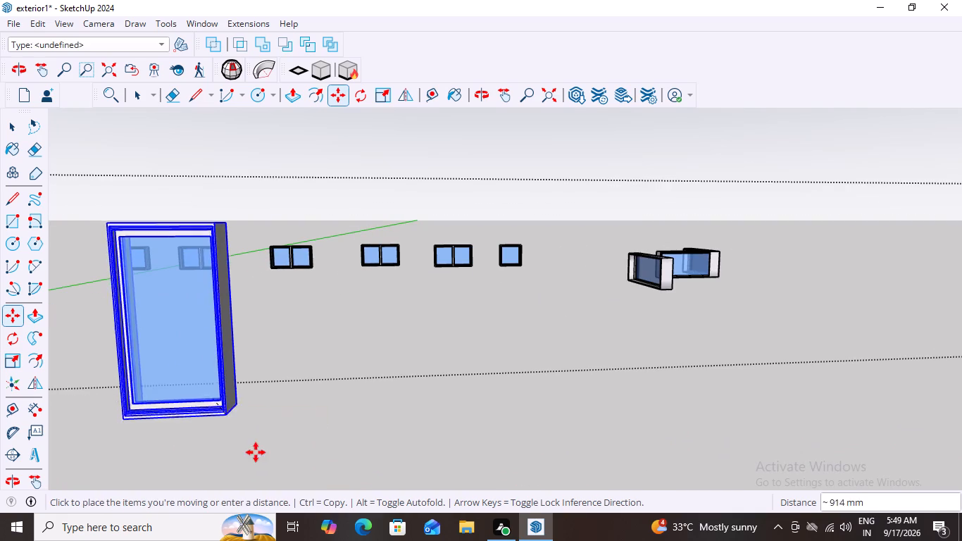
scroll(288, 447, down, 9)
scroll(454, 343, down, 15)
scroll(460, 365, down, 7)
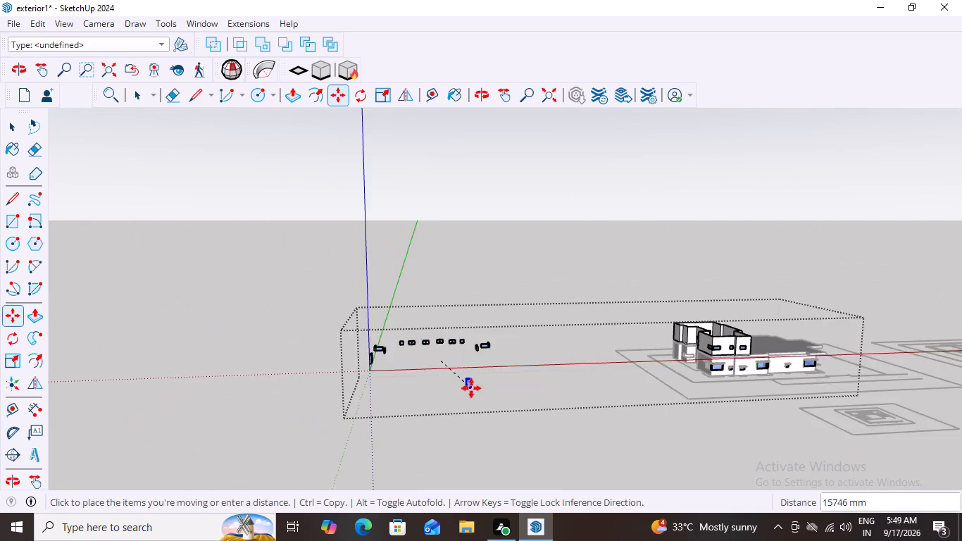
scroll(504, 417, down, 3)
scroll(768, 418, up, 19)
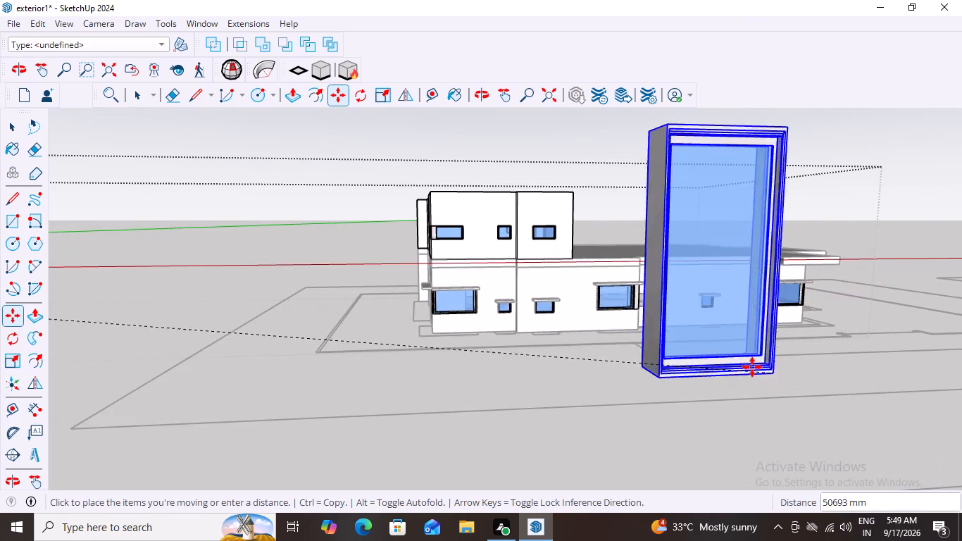
scroll(660, 350, up, 4)
scroll(660, 348, down, 16)
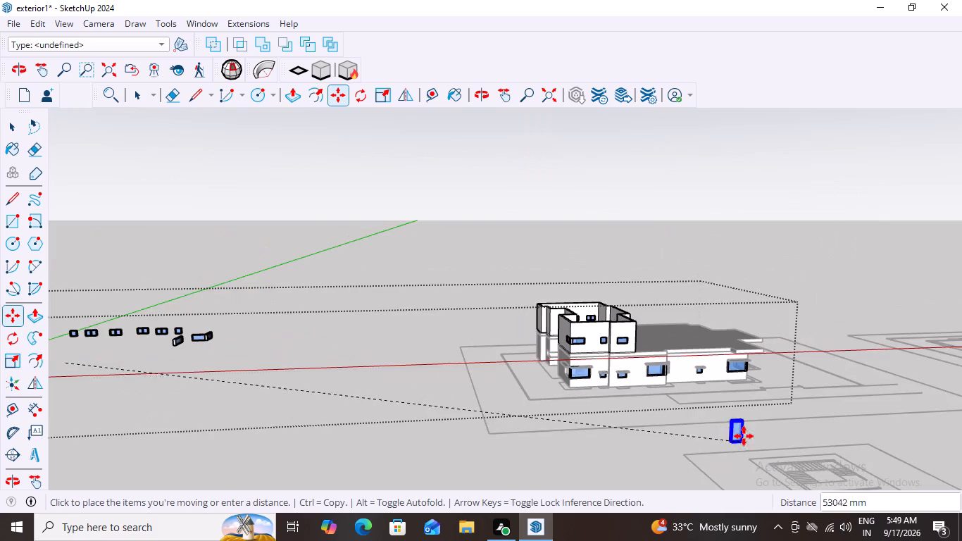
middle_drag(744, 436, 708, 367)
scroll(704, 399, up, 9)
scroll(660, 337, up, 1)
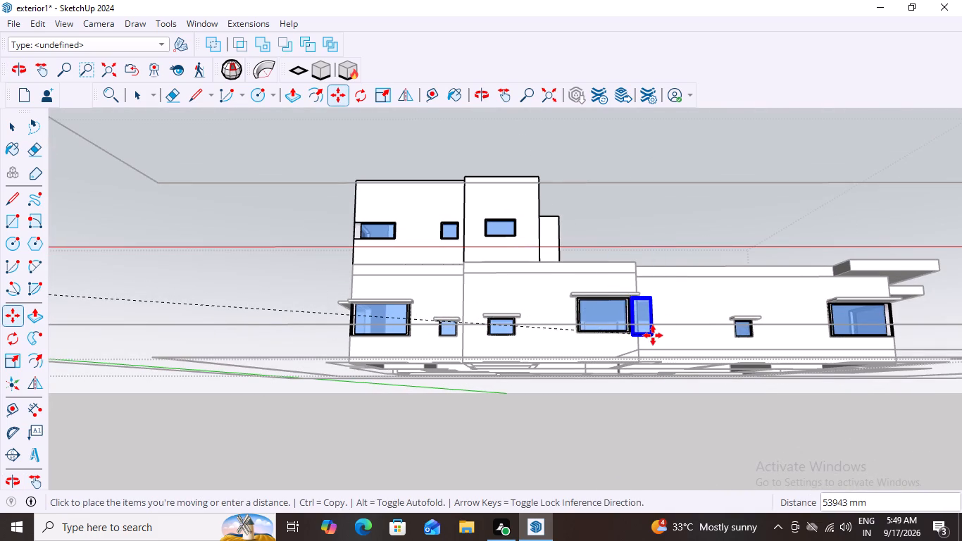
middle_drag(653, 335, 662, 472)
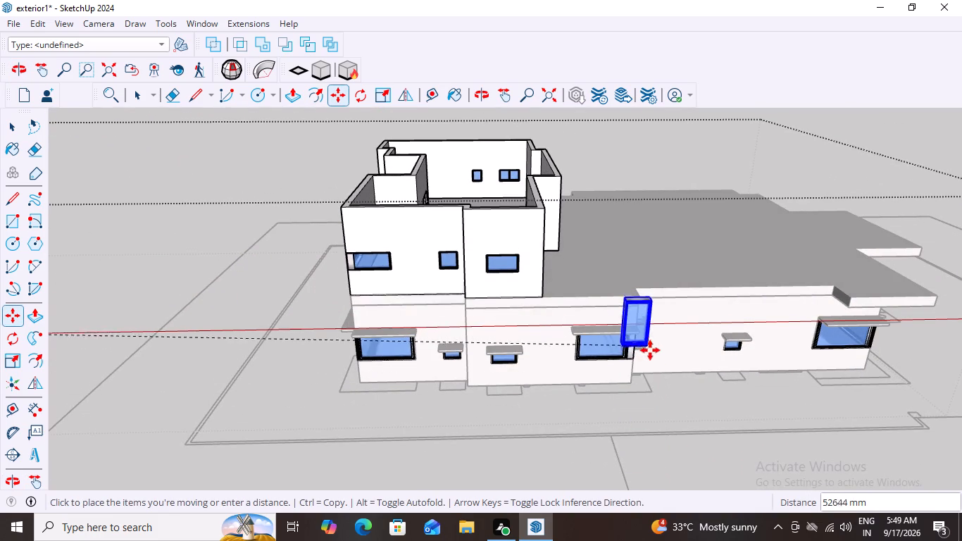
middle_drag(651, 352, 594, 374)
middle_drag(697, 383, 643, 383)
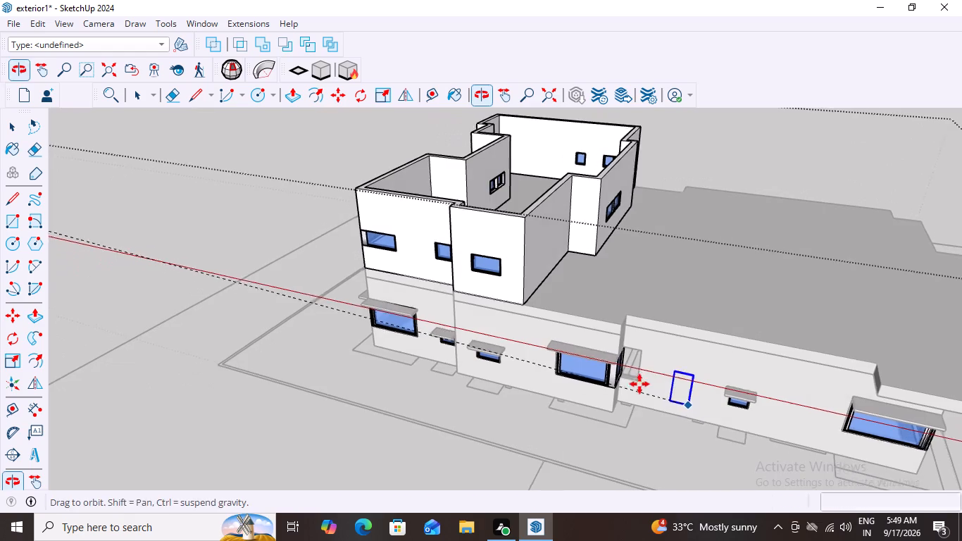
scroll(631, 385, up, 8)
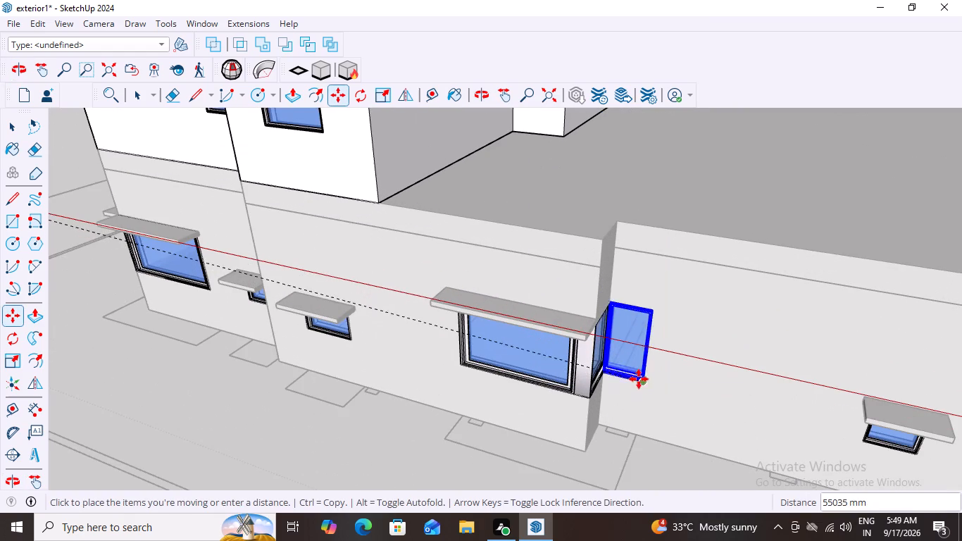
scroll(640, 399, down, 9)
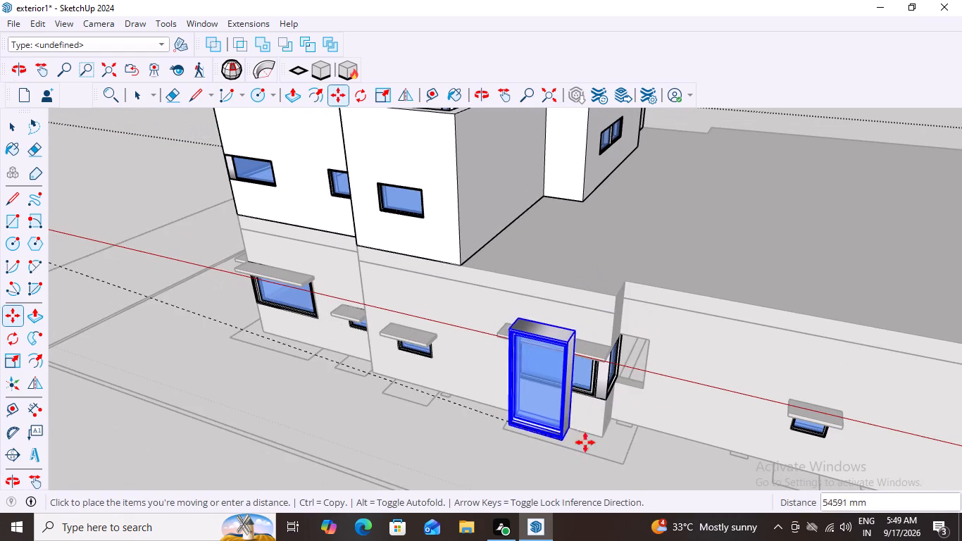
click(642, 388)
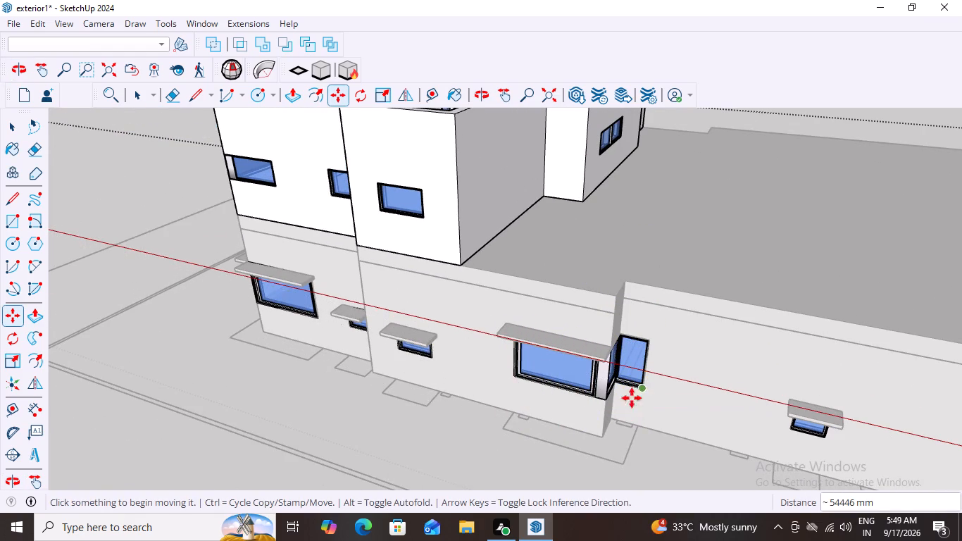
Examine the house from the front, the end side and above for ground-floor openings that still need windows.
scroll(474, 418, down, 2)
middle_drag(584, 415, 566, 402)
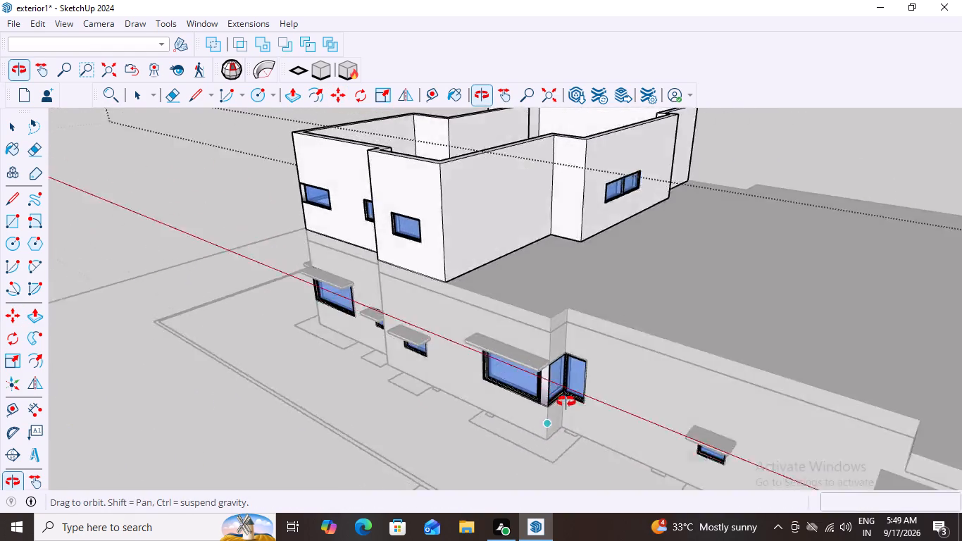
middle_drag(566, 402, 787, 392)
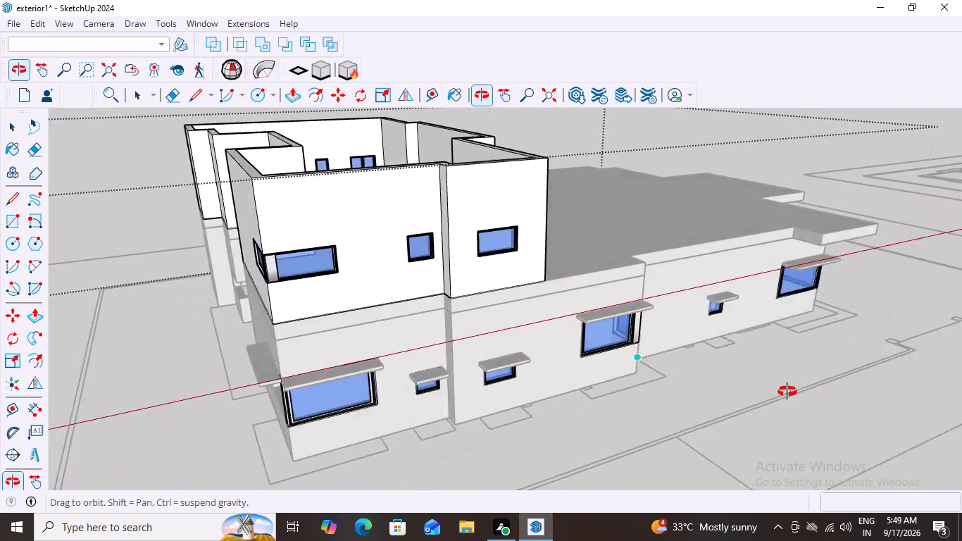
middle_drag(787, 392, 627, 423)
scroll(634, 418, down, 12)
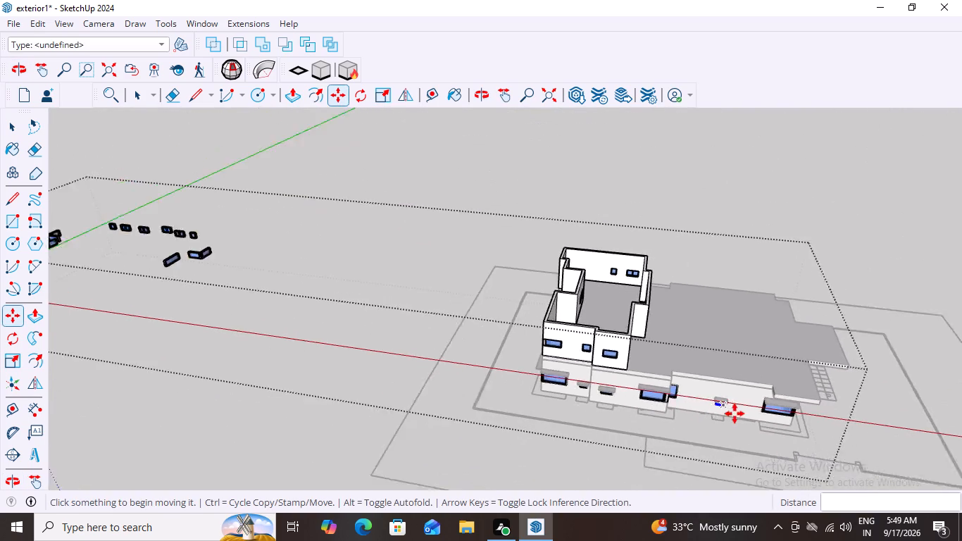
scroll(735, 413, down, 11)
middle_drag(847, 399, 612, 361)
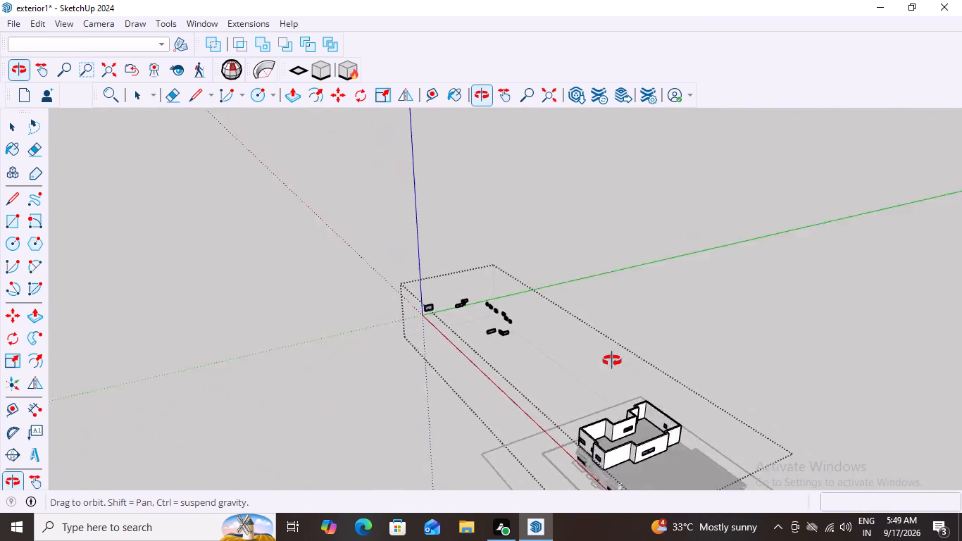
middle_drag(612, 361, 523, 327)
middle_drag(644, 413, 610, 382)
scroll(549, 392, down, 4)
scroll(647, 383, up, 2)
scroll(655, 378, down, 6)
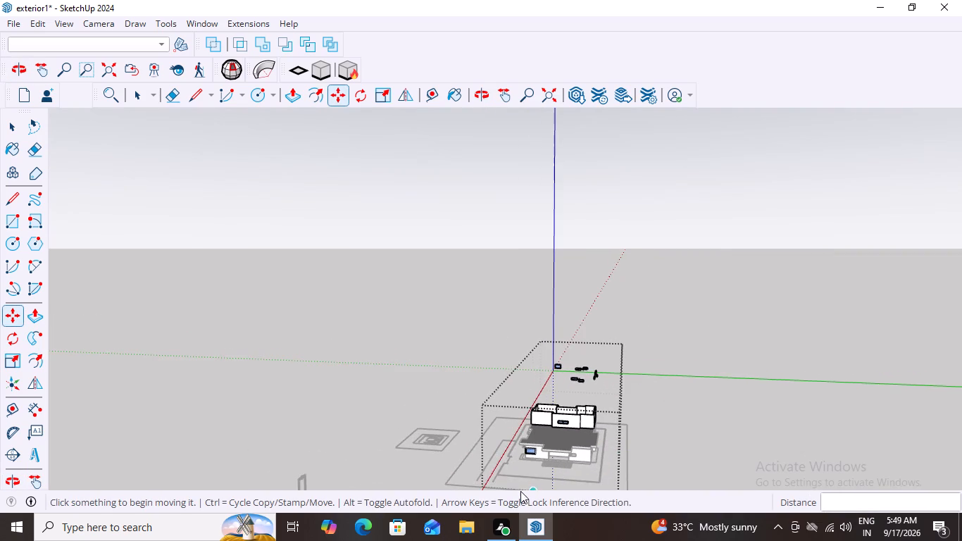
scroll(520, 491, up, 19)
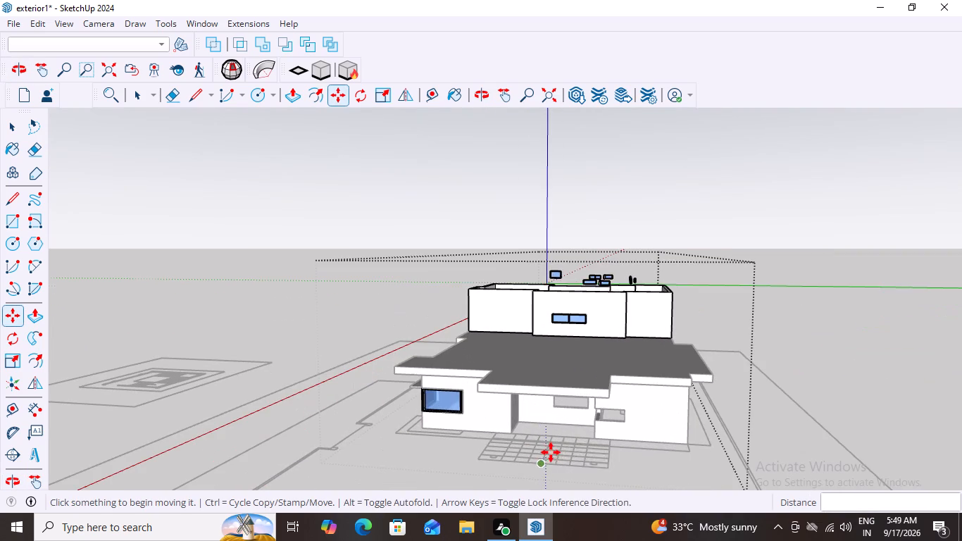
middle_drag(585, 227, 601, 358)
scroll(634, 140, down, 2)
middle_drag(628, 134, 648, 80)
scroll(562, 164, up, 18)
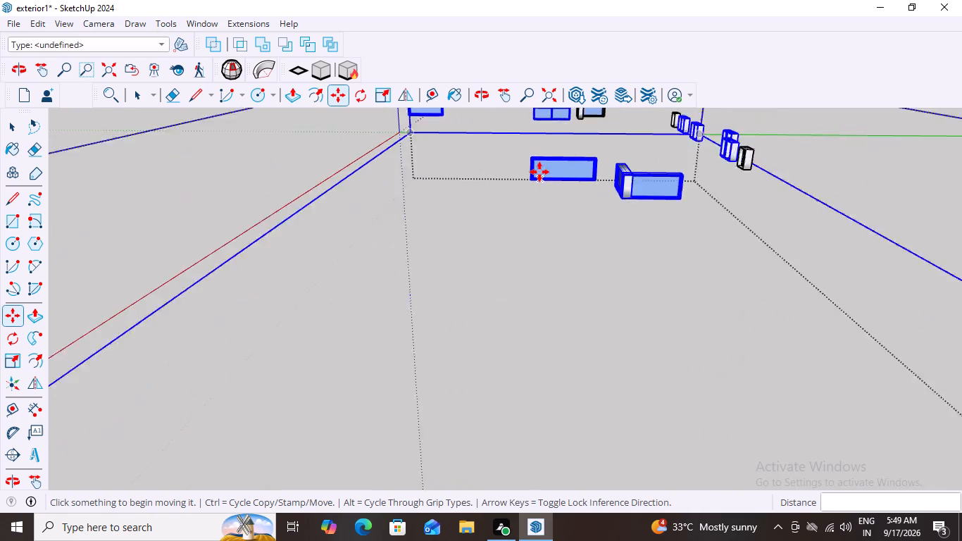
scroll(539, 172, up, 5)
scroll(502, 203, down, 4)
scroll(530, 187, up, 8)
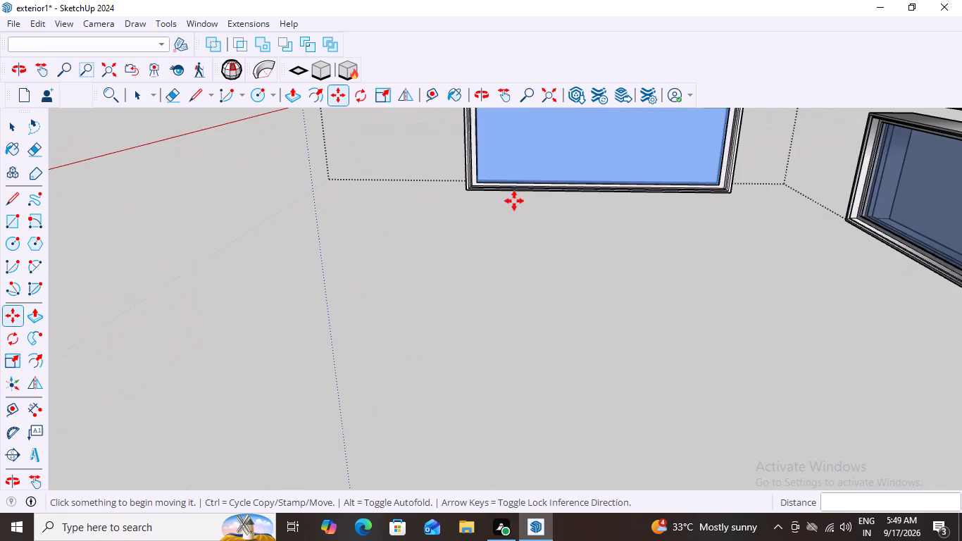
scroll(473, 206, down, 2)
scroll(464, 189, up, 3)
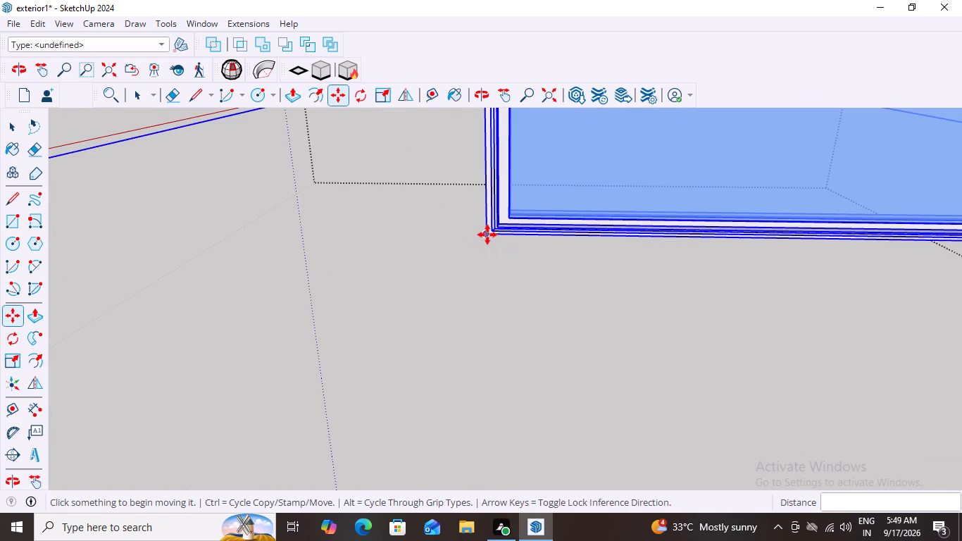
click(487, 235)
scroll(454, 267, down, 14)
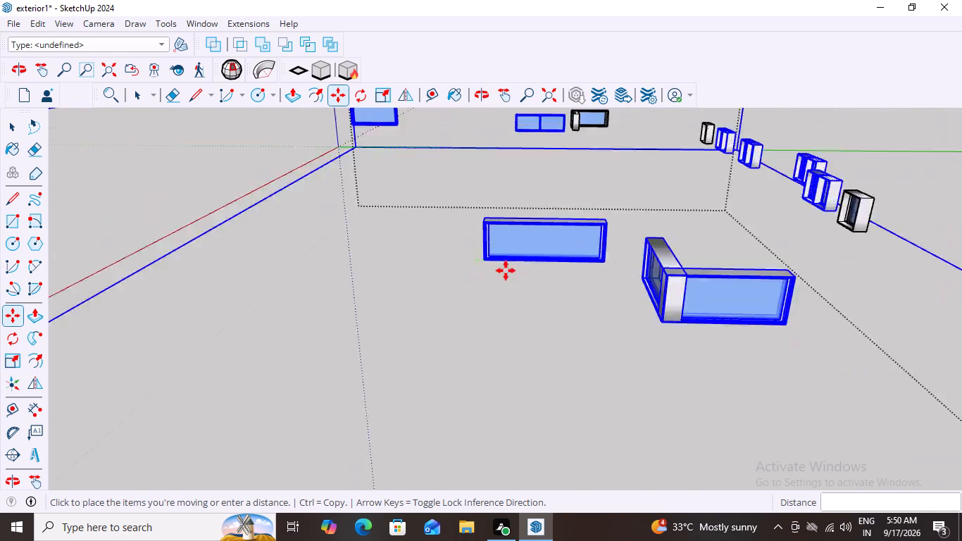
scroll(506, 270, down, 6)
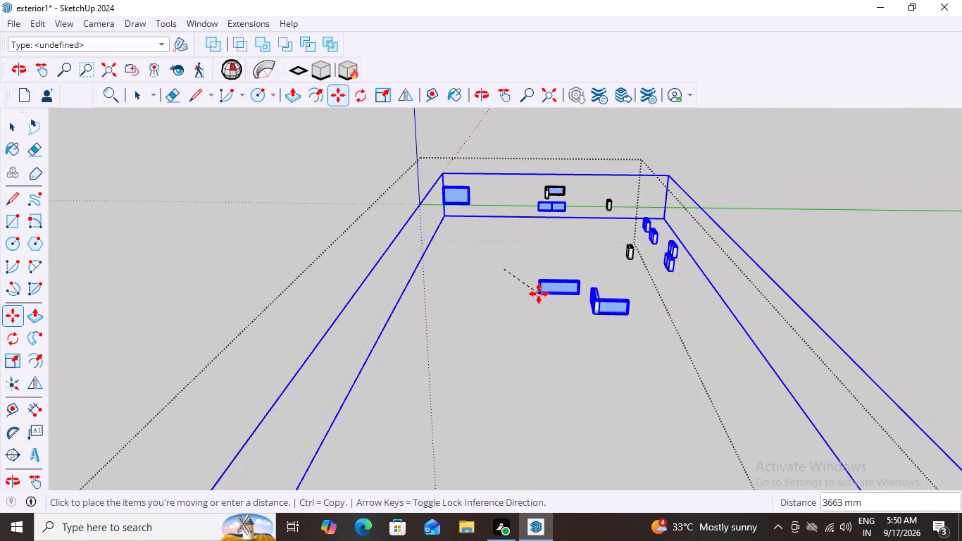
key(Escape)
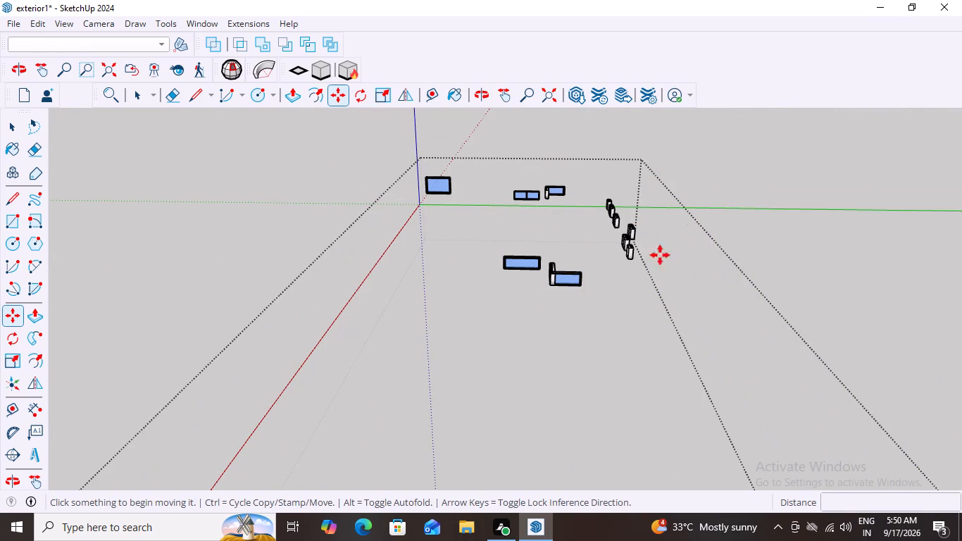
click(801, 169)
Close the current group and reopen the detached windows' group for editing.
key(space)
middle_drag(804, 213, 573, 225)
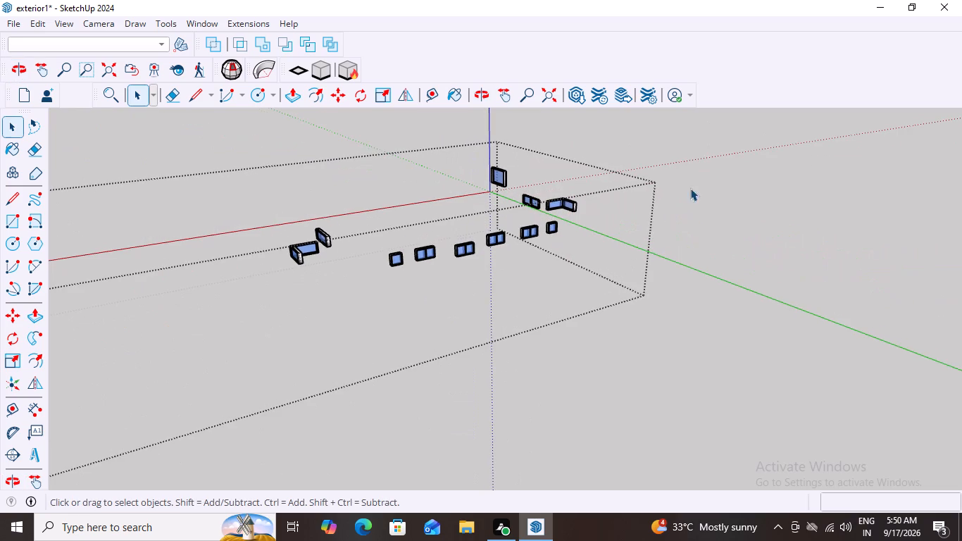
double_click(503, 273)
click(433, 263)
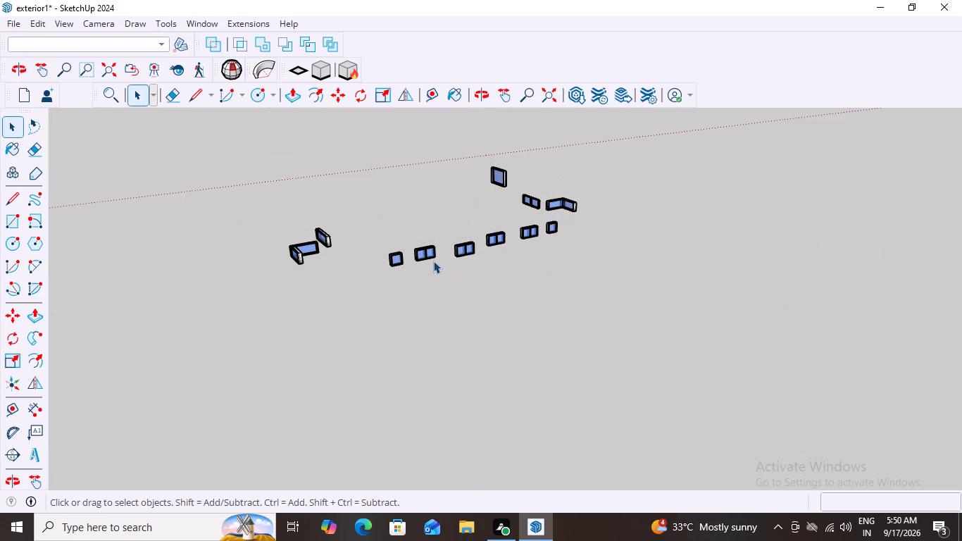
click(430, 254)
right_click(427, 254)
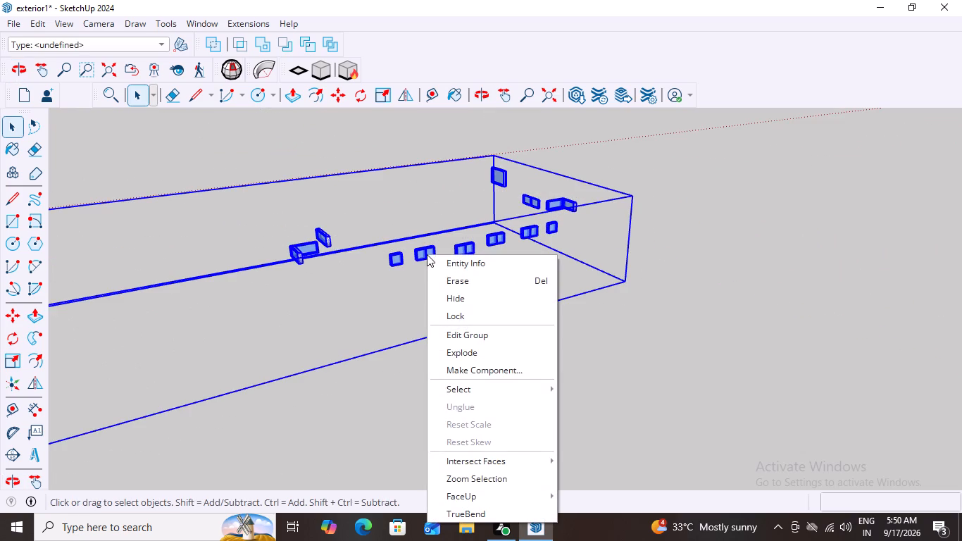
click(461, 333)
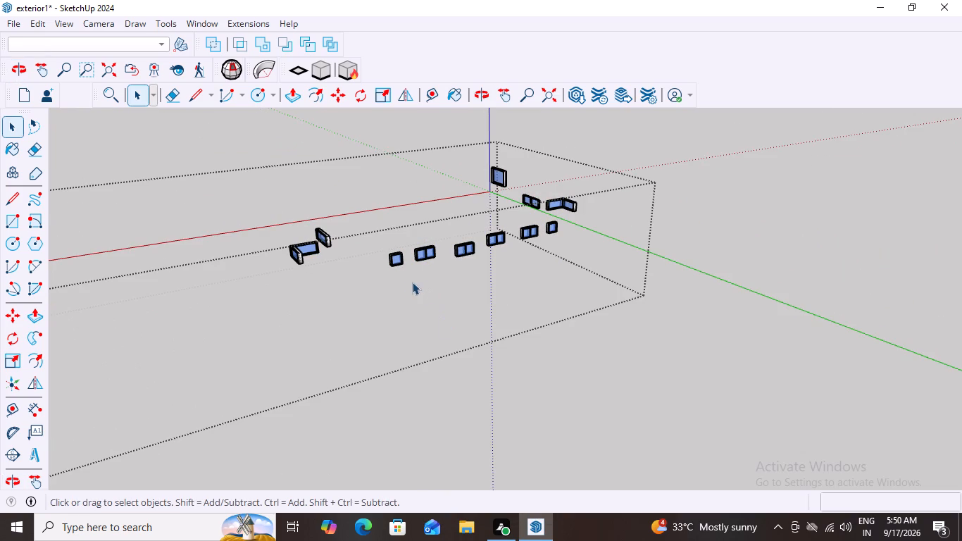
scroll(385, 255, up, 7)
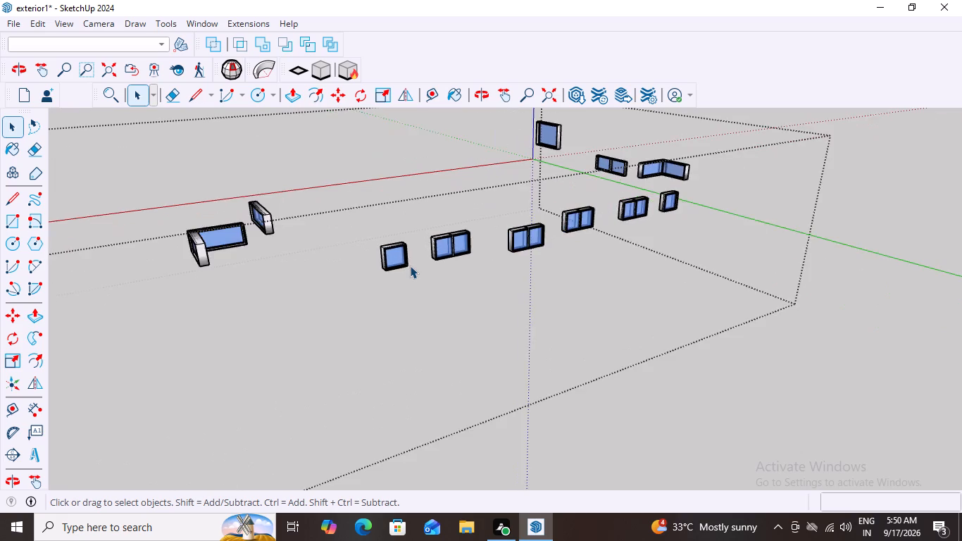
Move the detached square single-pane window about 54446 mm into the first square ground-floor opening of the long wall, matching its lower corner.
scroll(407, 261, up, 11)
scroll(424, 279, down, 3)
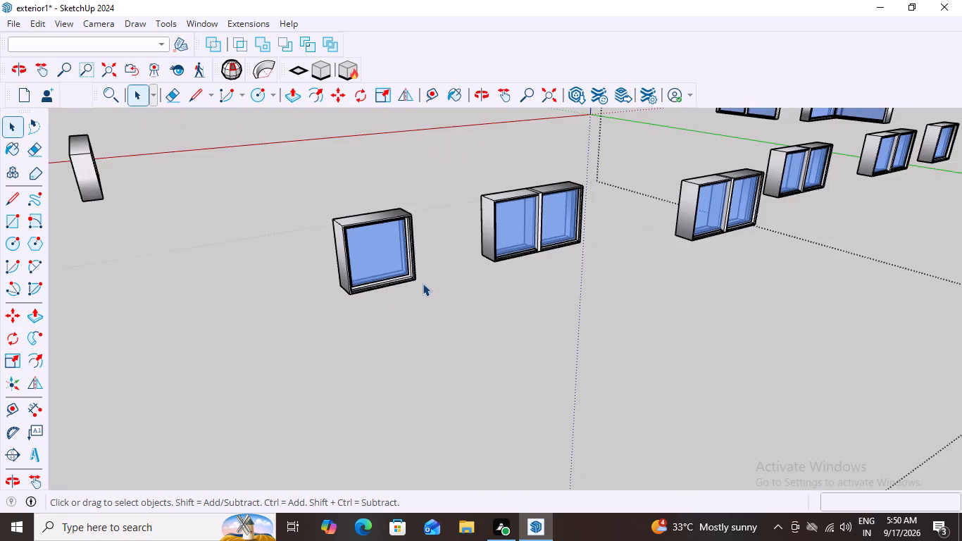
scroll(346, 309, up, 2)
key(m)
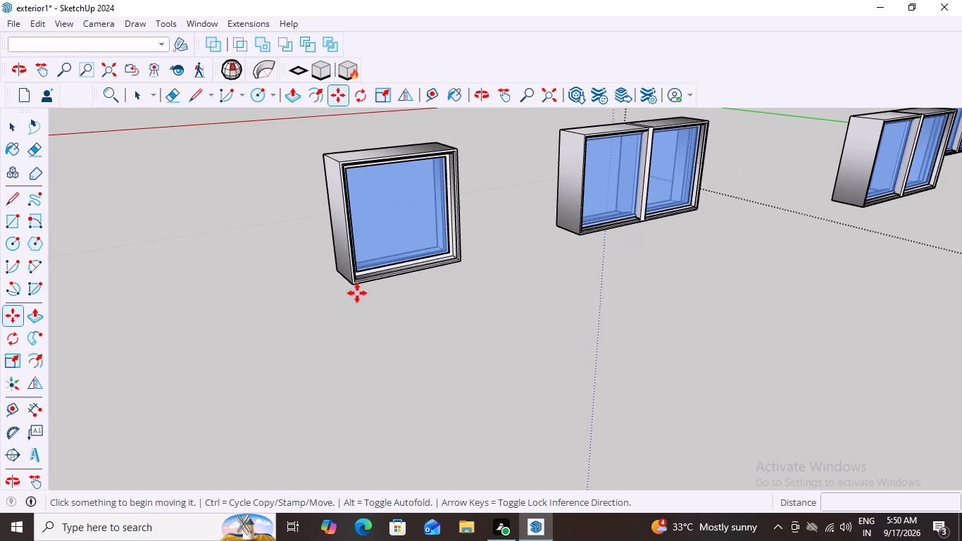
drag(354, 285, 350, 295)
scroll(301, 319, down, 10)
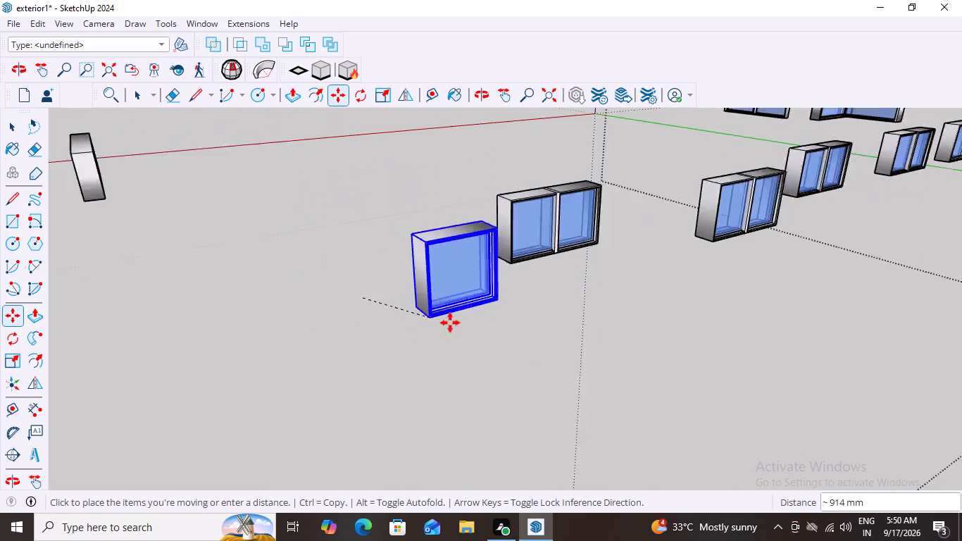
scroll(450, 323, down, 20)
scroll(450, 323, down, 9)
middle_click(727, 315)
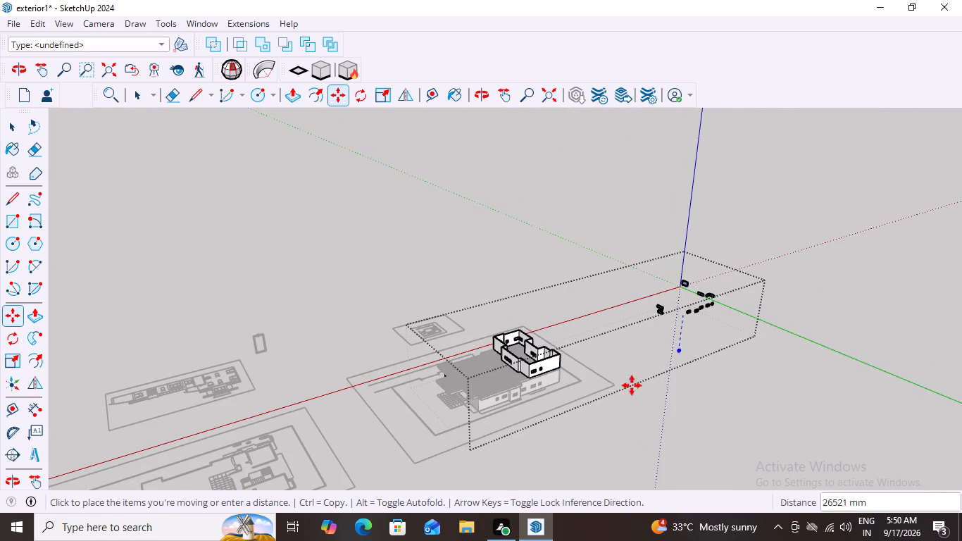
scroll(498, 464, up, 11)
middle_drag(522, 432, 516, 421)
scroll(532, 371, up, 4)
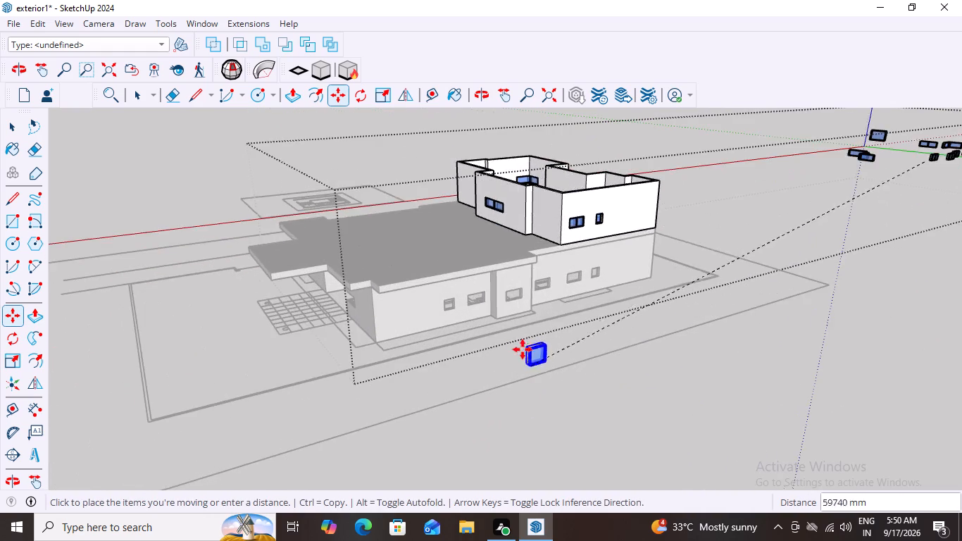
scroll(479, 311, up, 9)
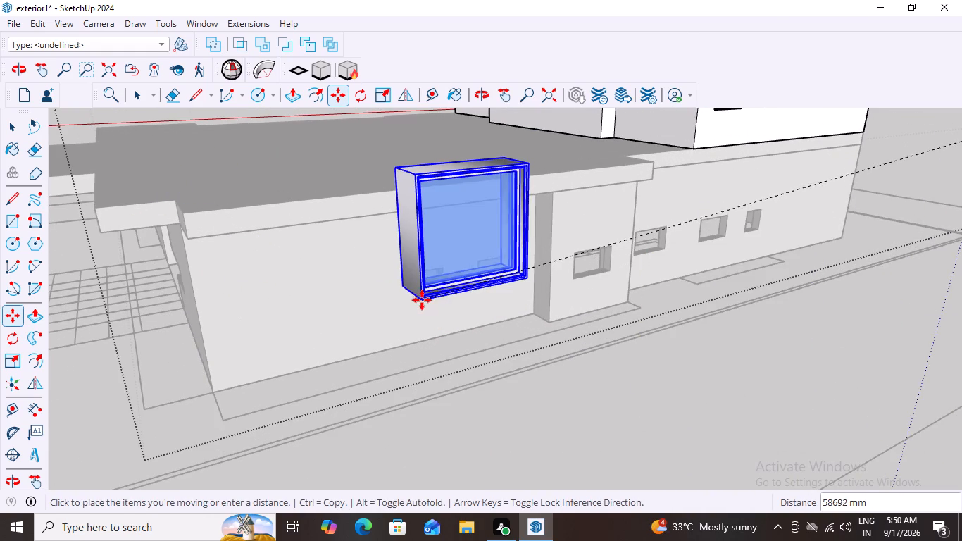
scroll(424, 308, down, 5)
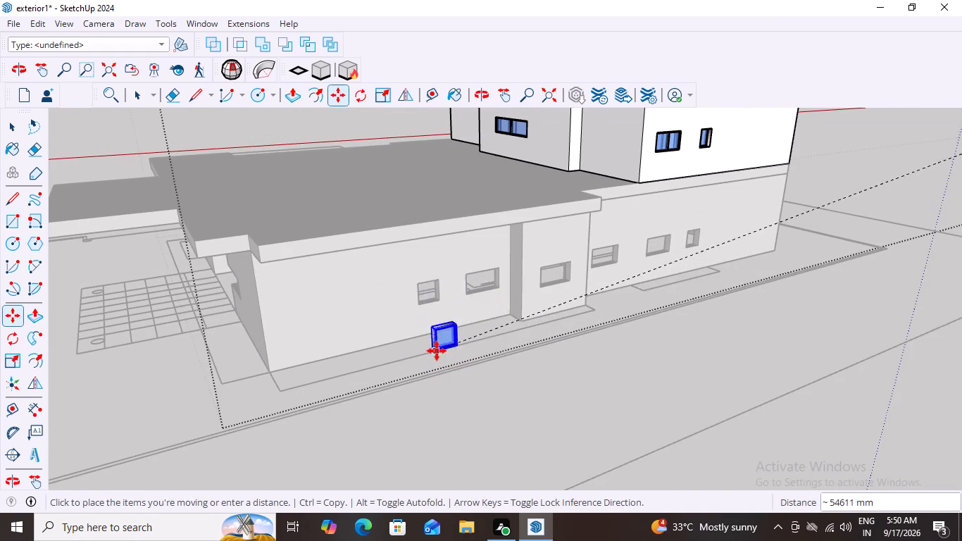
scroll(430, 387, down, 2)
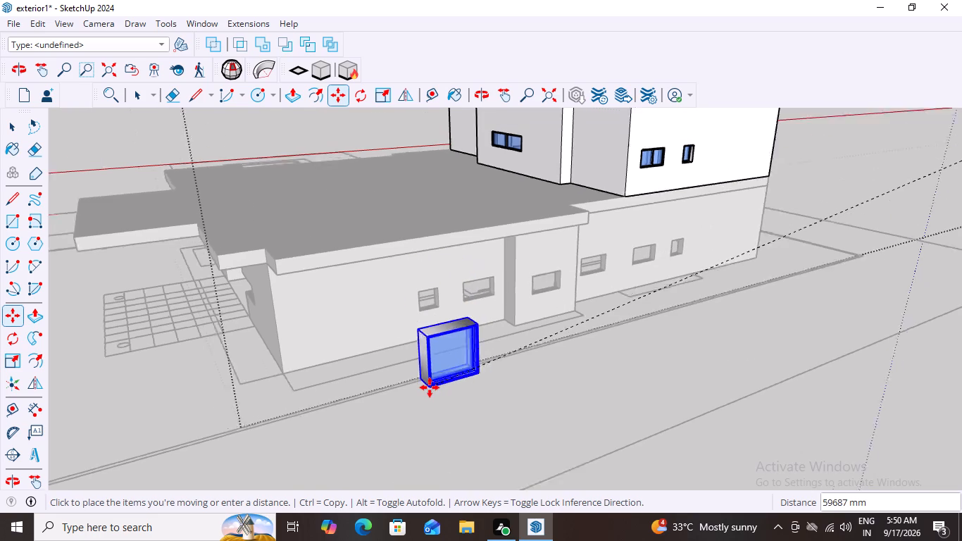
scroll(430, 387, down, 7)
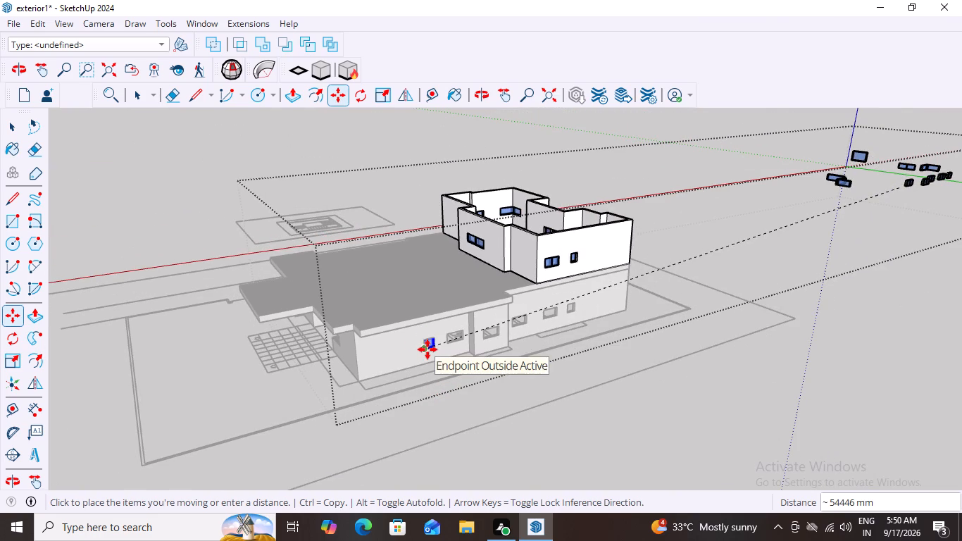
scroll(427, 349, up, 2)
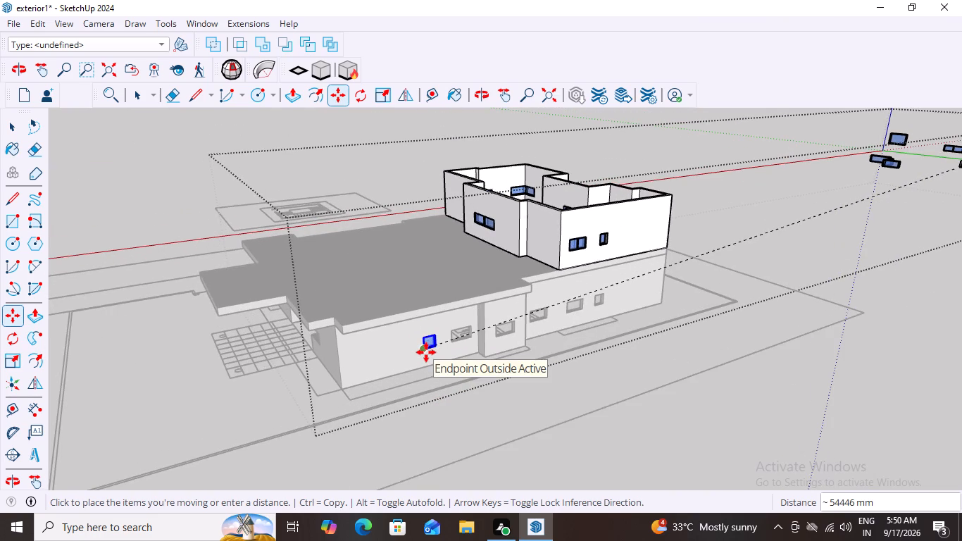
scroll(426, 352, up, 17)
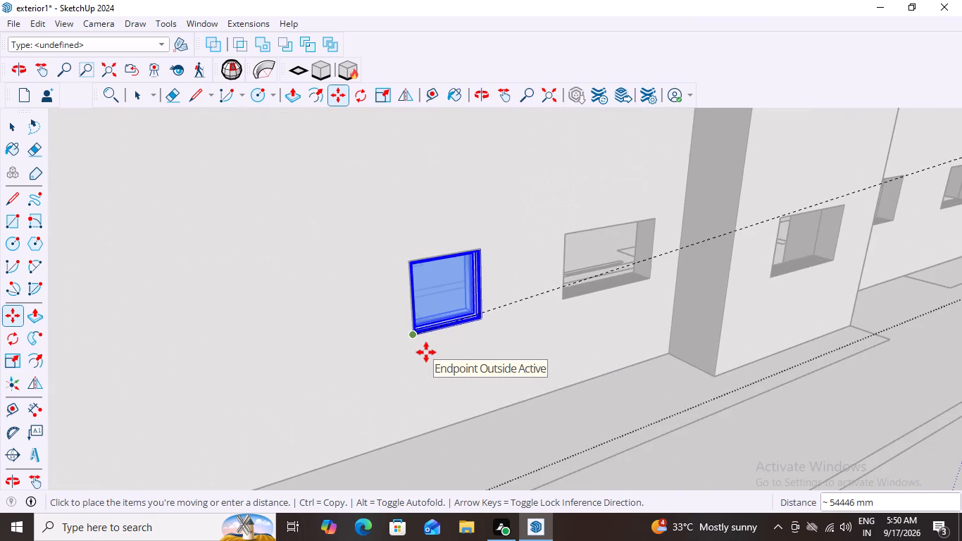
scroll(426, 352, up, 3)
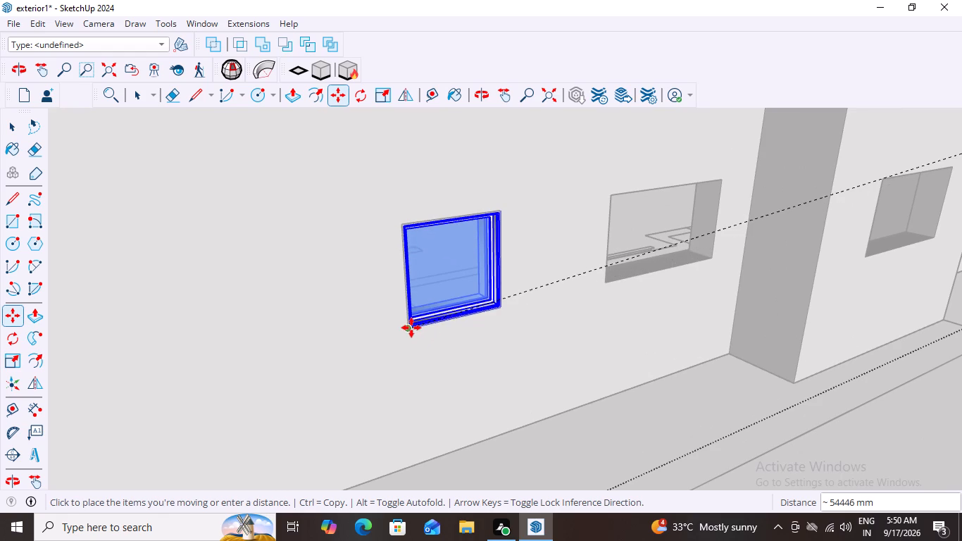
click(409, 328)
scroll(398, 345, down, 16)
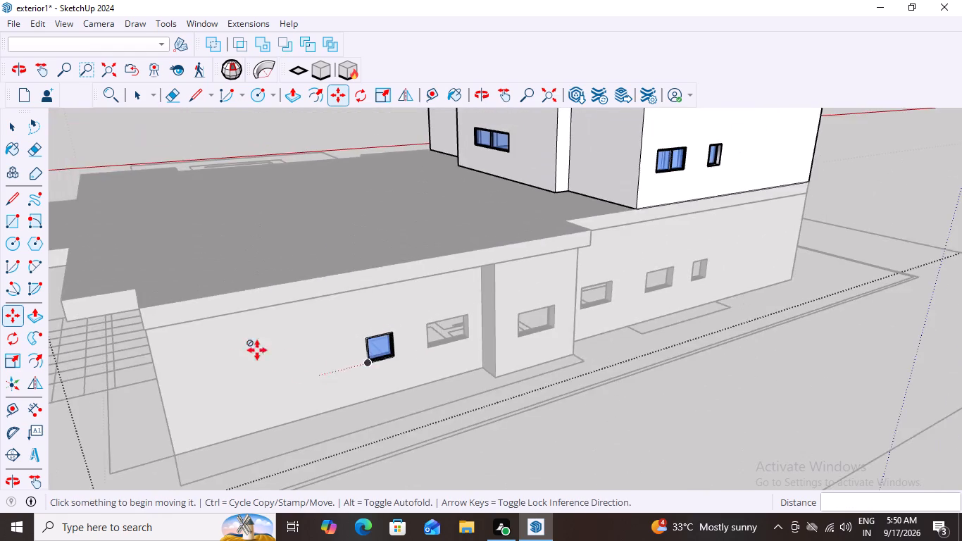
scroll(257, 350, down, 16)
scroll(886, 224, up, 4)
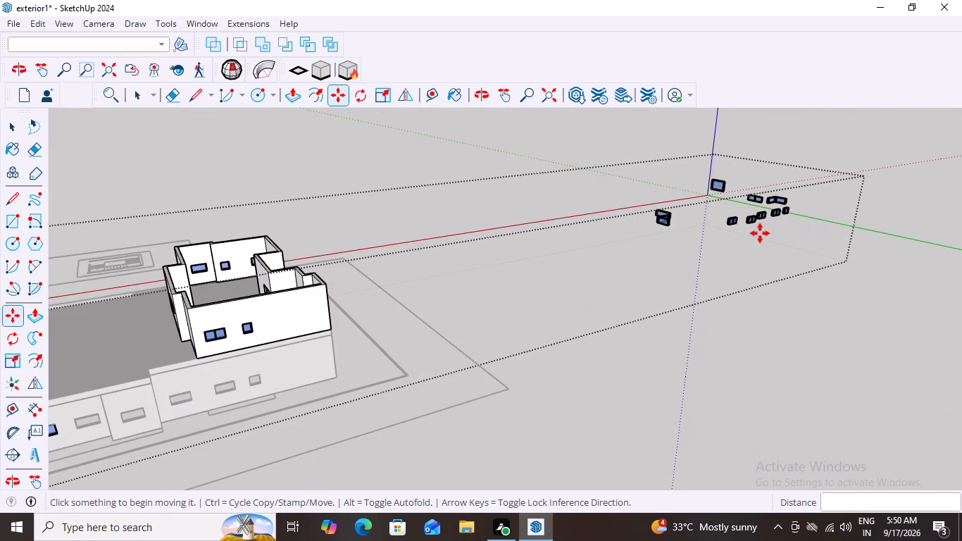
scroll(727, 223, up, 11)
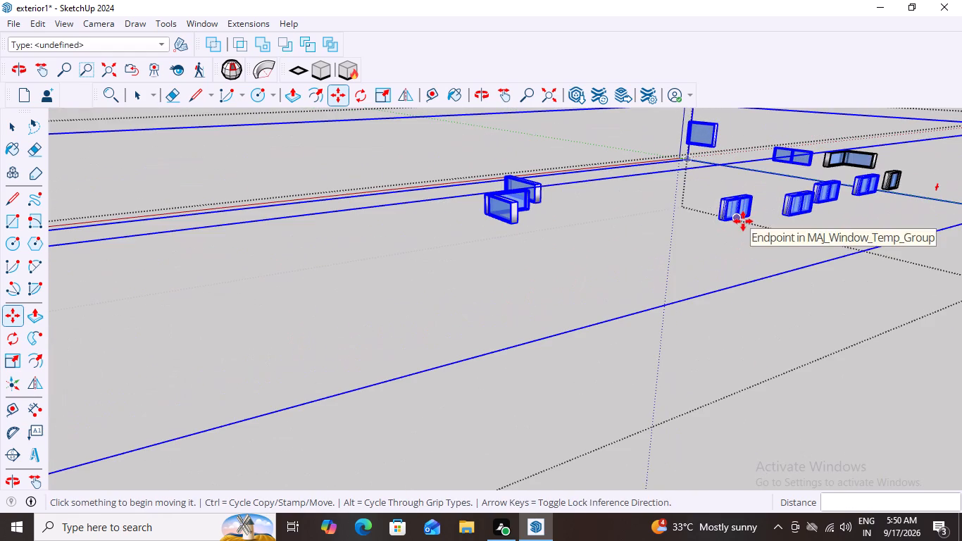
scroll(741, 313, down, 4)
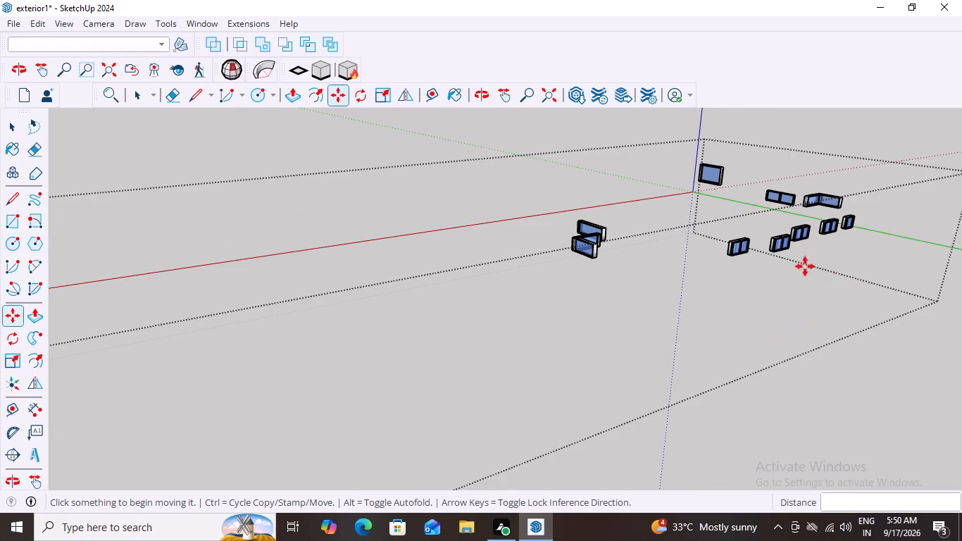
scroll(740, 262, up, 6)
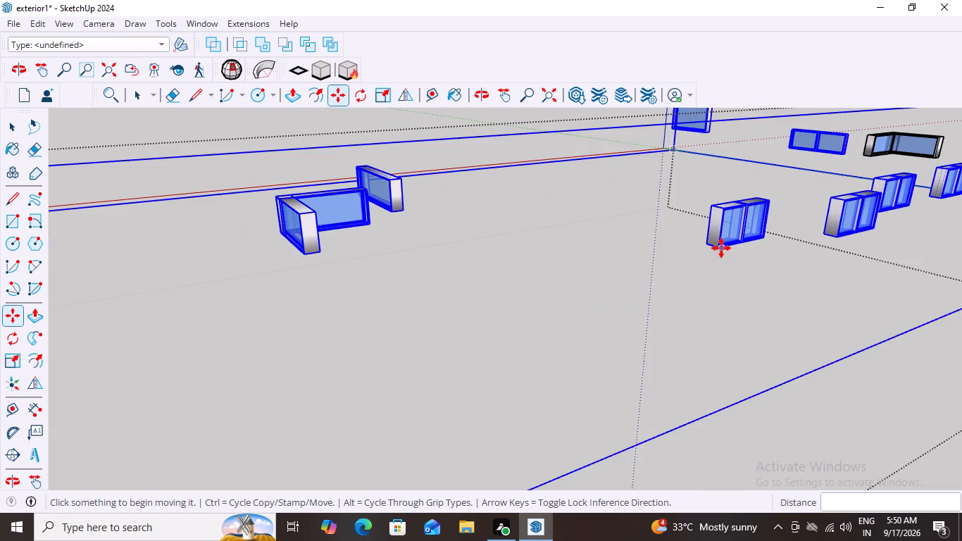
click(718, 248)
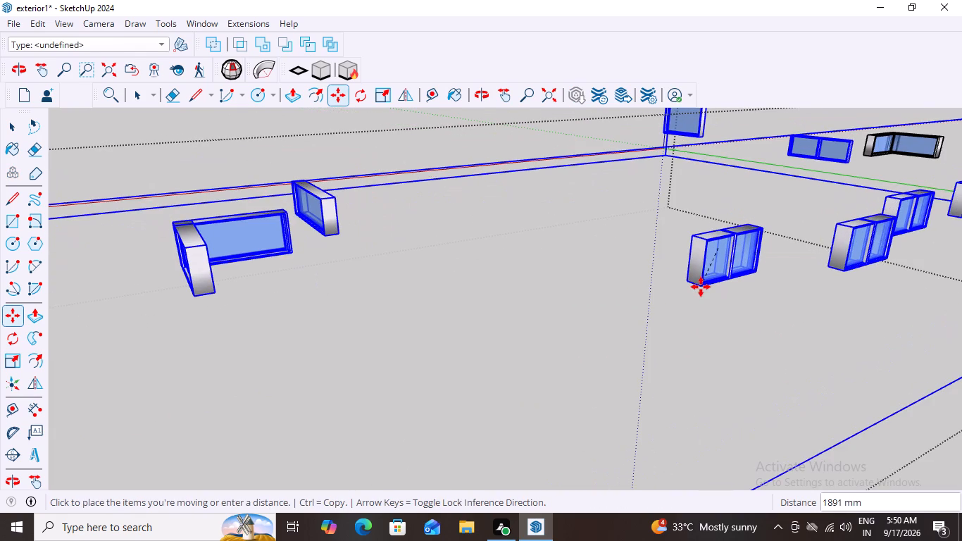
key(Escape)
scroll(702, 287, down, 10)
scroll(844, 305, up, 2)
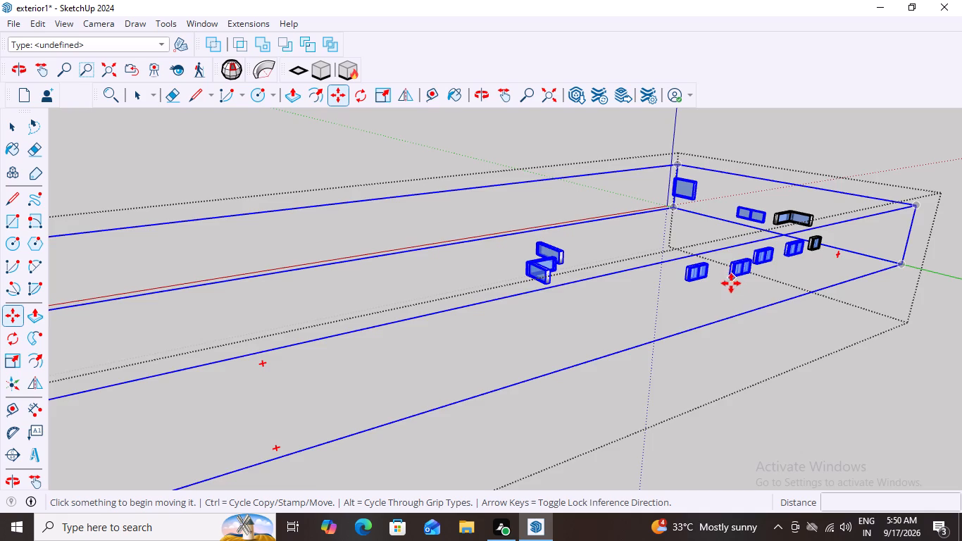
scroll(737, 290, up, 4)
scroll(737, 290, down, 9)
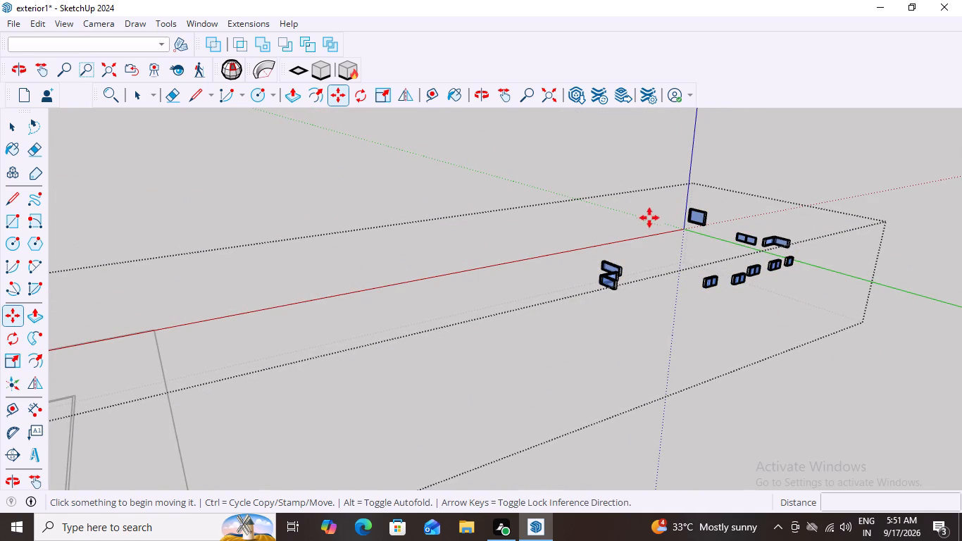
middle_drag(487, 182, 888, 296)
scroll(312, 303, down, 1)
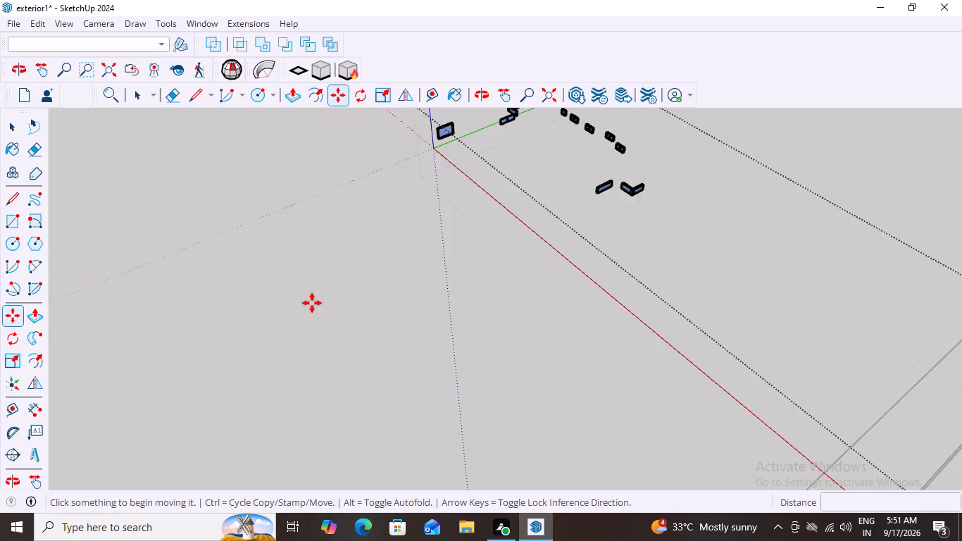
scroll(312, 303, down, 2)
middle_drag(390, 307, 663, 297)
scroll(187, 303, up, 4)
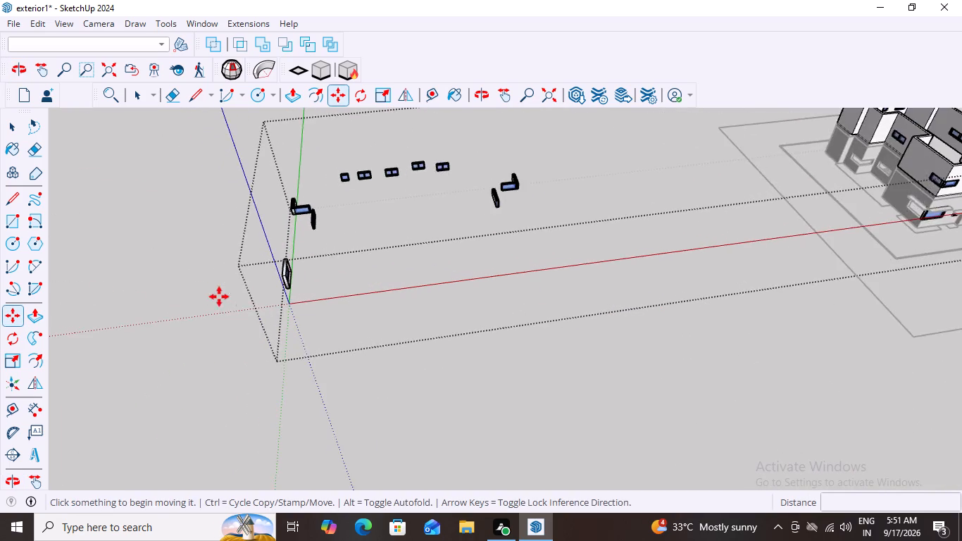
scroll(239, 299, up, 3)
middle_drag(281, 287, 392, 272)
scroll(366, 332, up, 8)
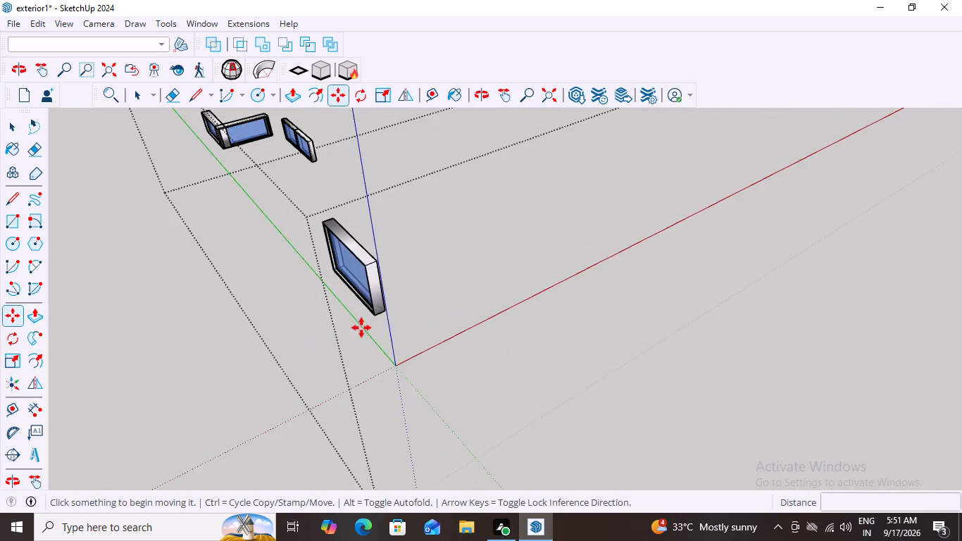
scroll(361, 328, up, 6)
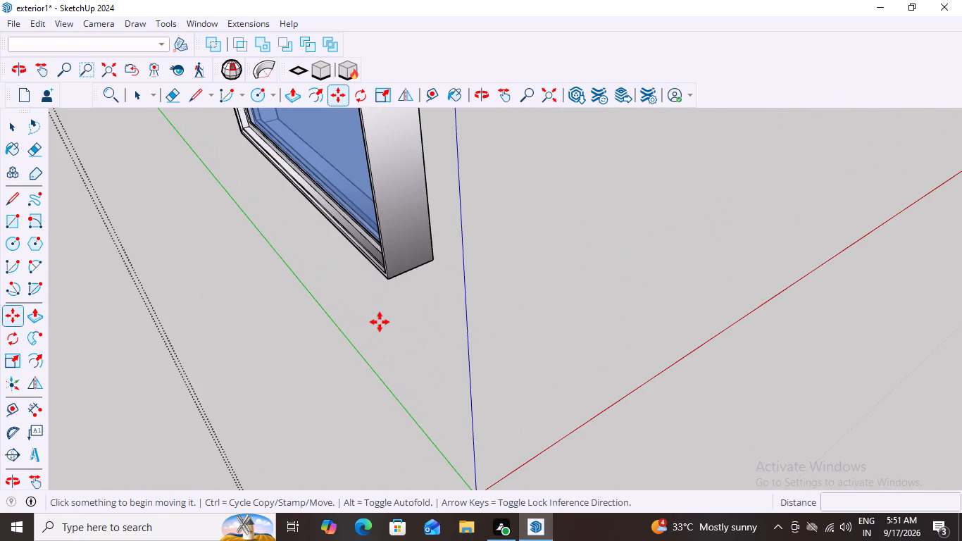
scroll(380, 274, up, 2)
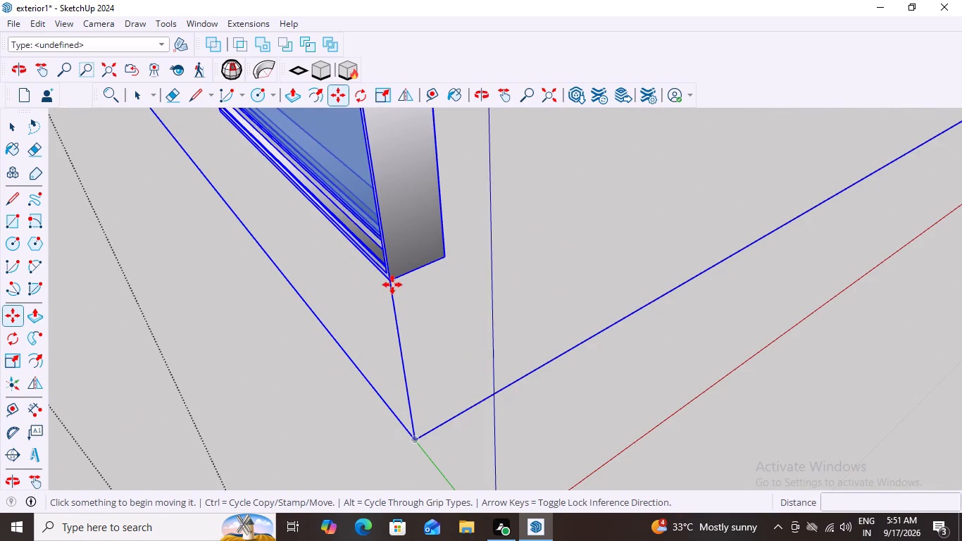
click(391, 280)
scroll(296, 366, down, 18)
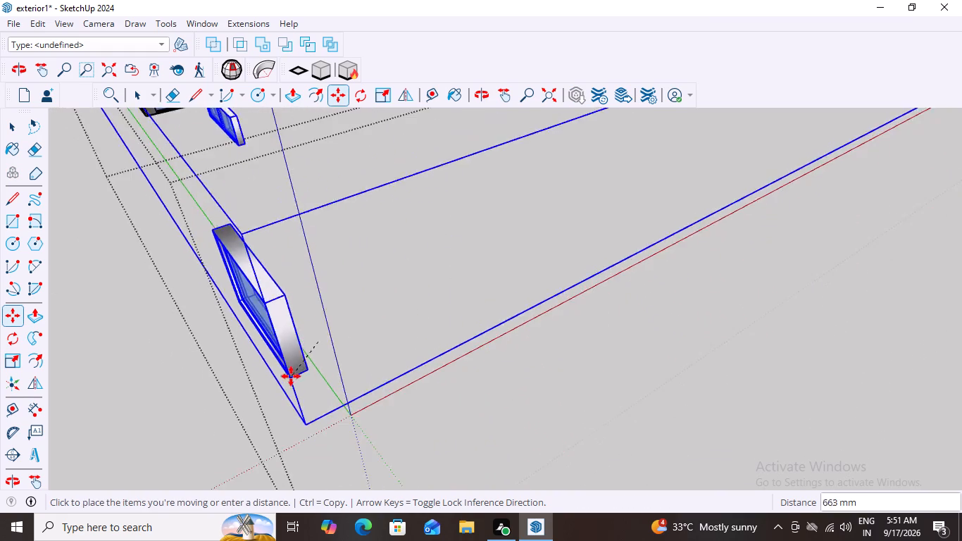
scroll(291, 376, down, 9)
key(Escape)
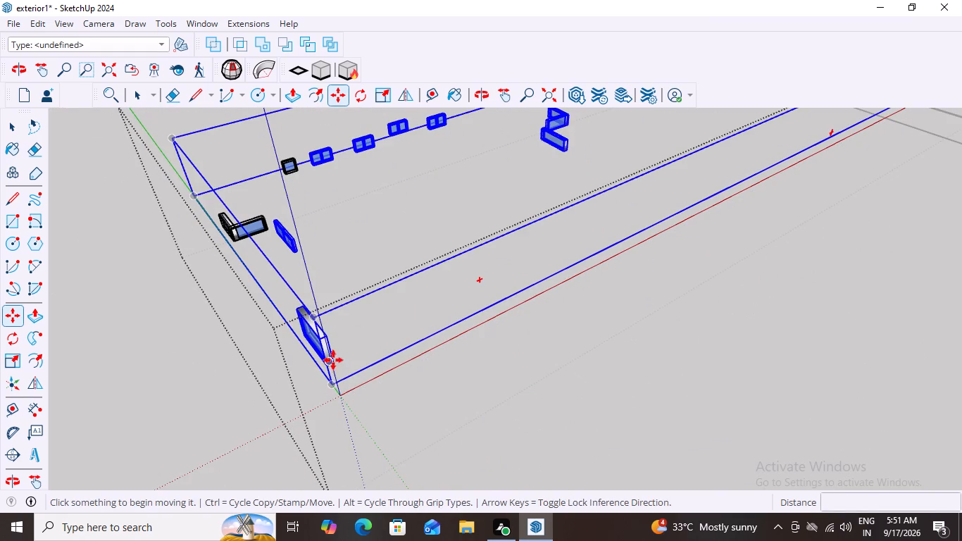
Open the nested group that holds the large single-pane window and the paired windows for editing.
key(space)
right_click(340, 339)
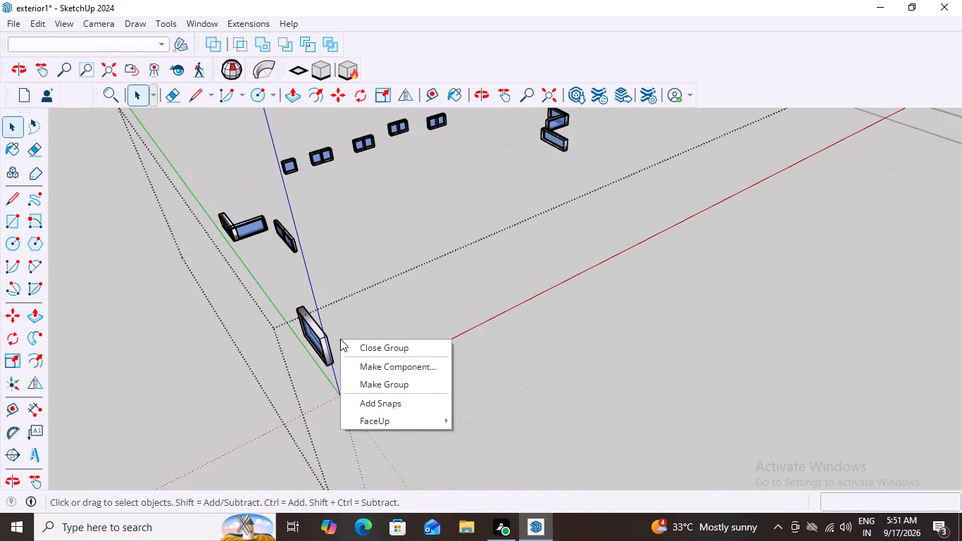
click(351, 316)
right_click(311, 333)
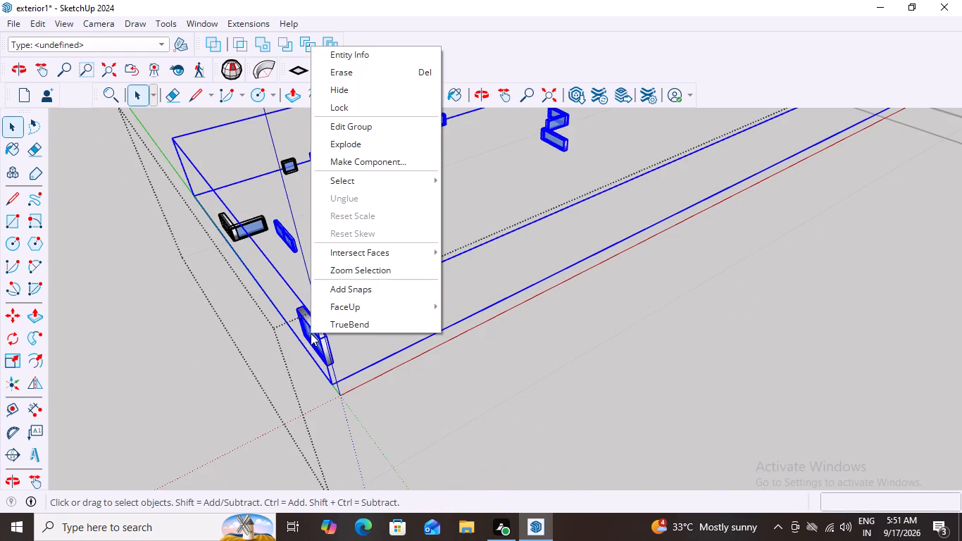
click(362, 125)
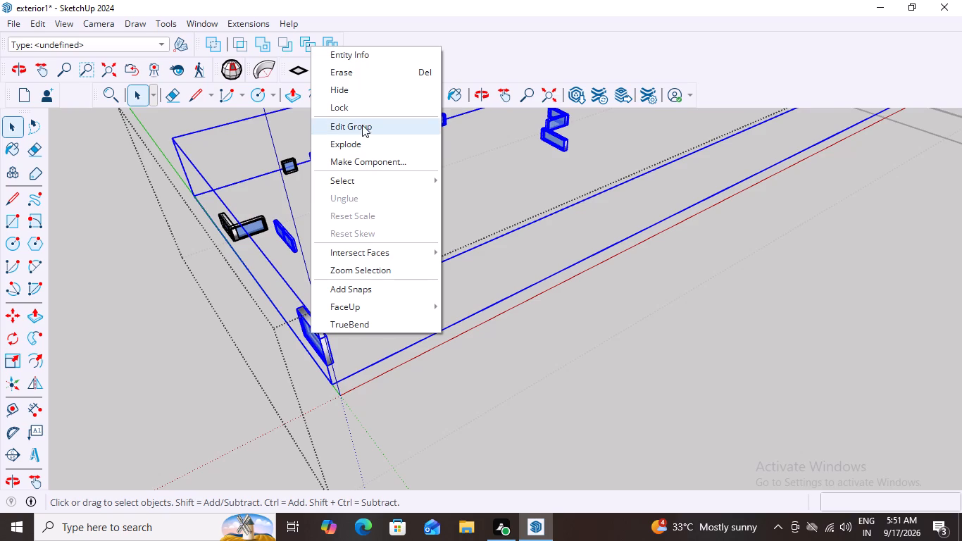
Move the large single-pane window about 46465 mm by its lower corner, setting it down just outside the house's end-wall corner.
middle_drag(341, 375, 285, 351)
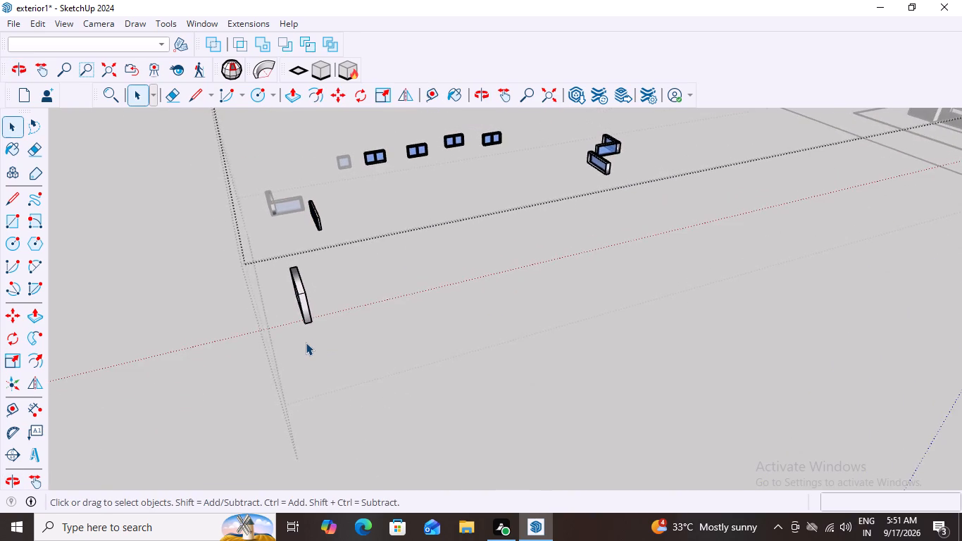
scroll(305, 337, up, 2)
middle_drag(305, 337, 344, 337)
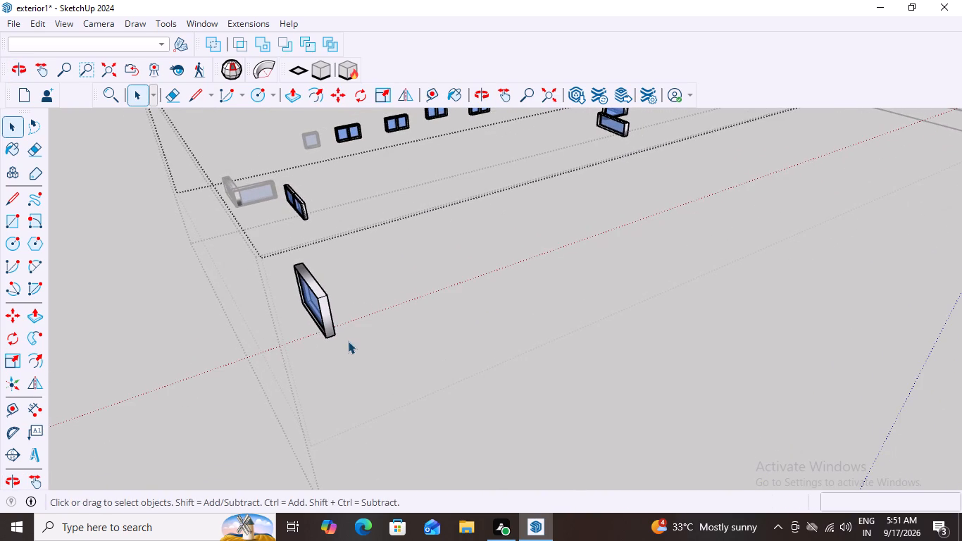
key(m)
click(329, 338)
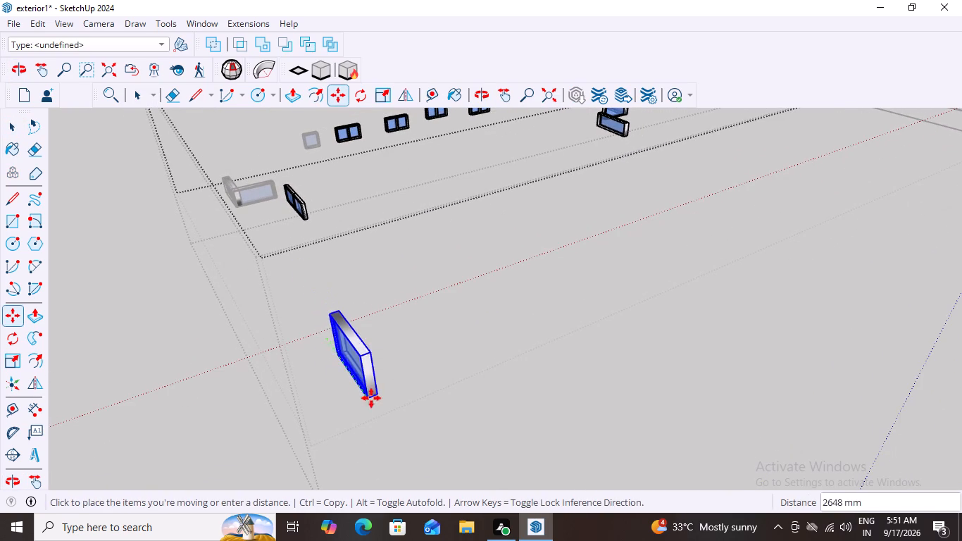
scroll(372, 397, down, 15)
scroll(622, 439, down, 1)
middle_drag(790, 390, 713, 375)
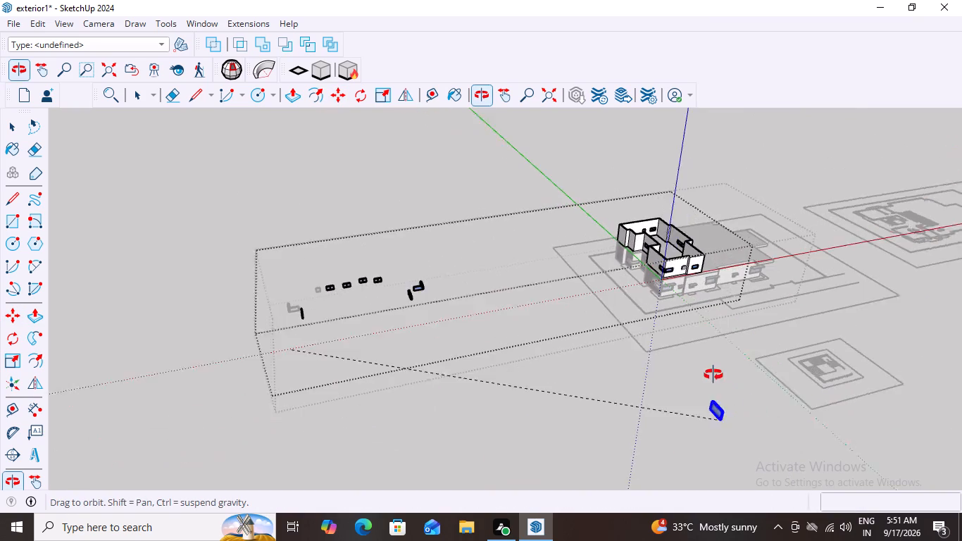
middle_drag(713, 375, 704, 373)
middle_drag(615, 278, 683, 303)
scroll(645, 290, up, 5)
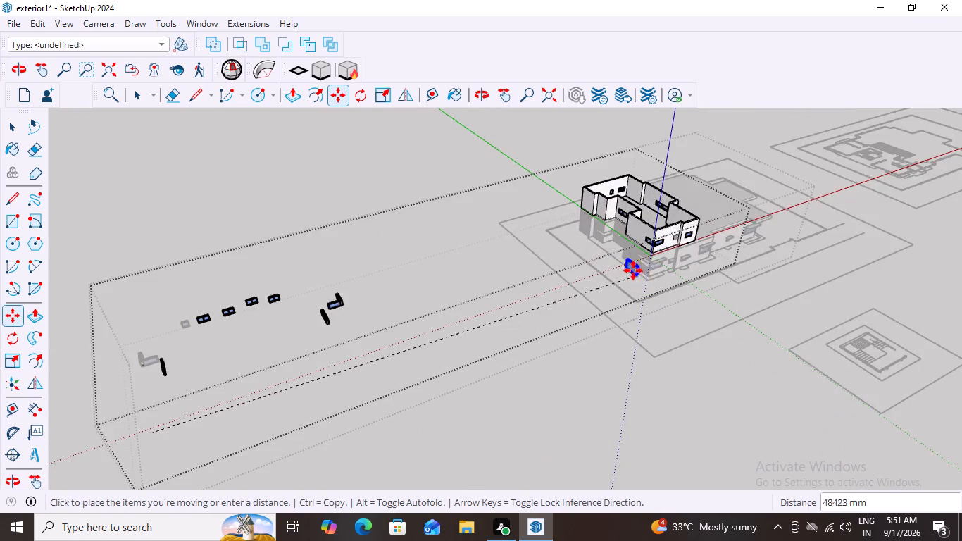
scroll(633, 270, up, 13)
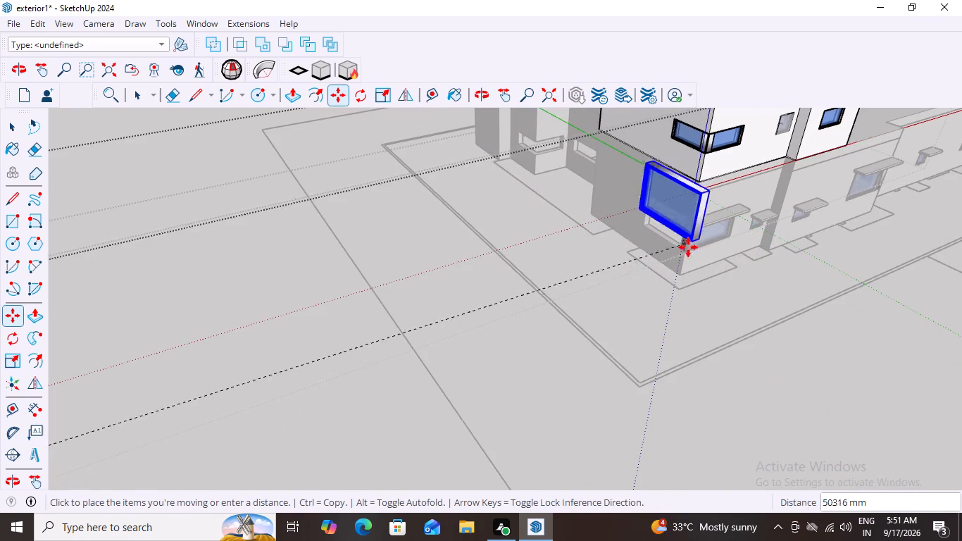
middle_drag(648, 283, 774, 285)
scroll(761, 286, down, 4)
scroll(673, 240, up, 4)
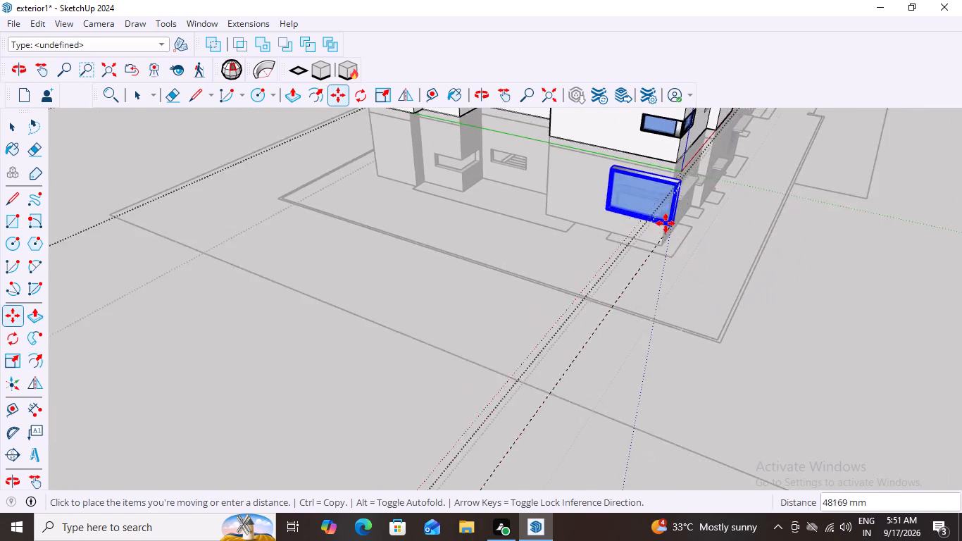
scroll(666, 223, up, 18)
scroll(644, 247, down, 4)
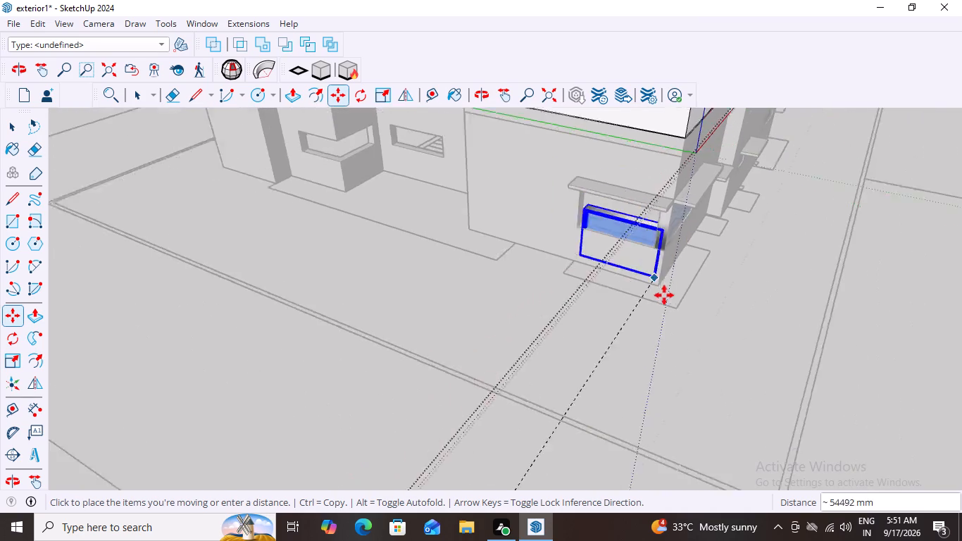
scroll(664, 295, down, 20)
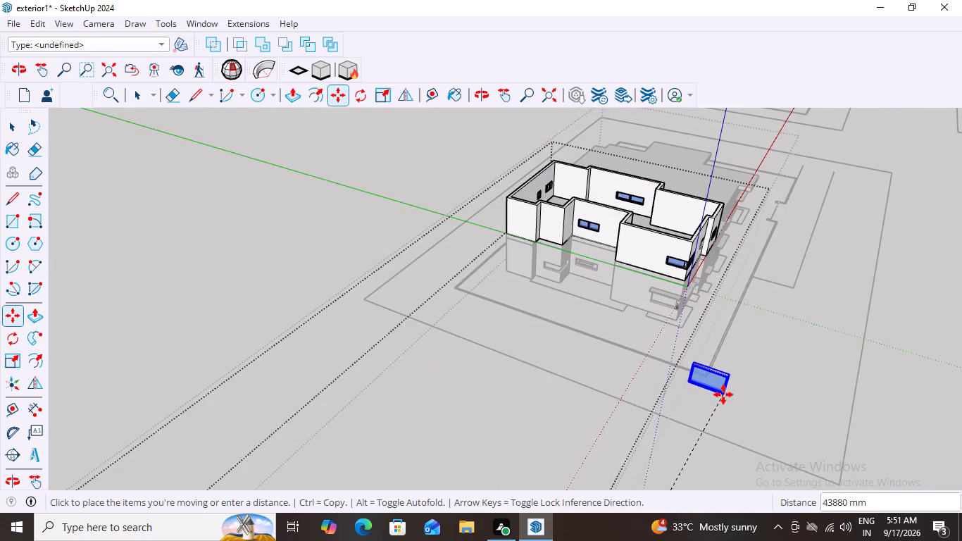
scroll(683, 282, down, 1)
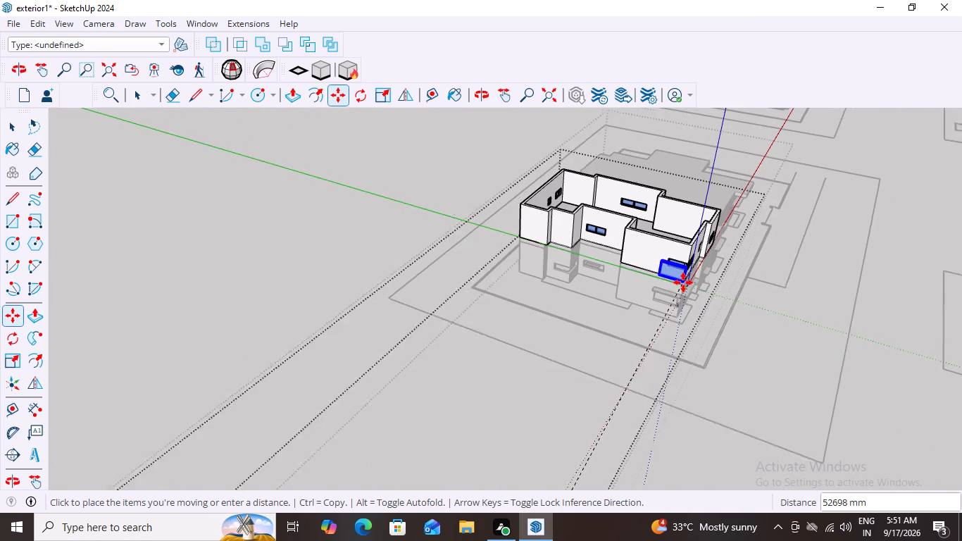
scroll(683, 282, down, 2)
middle_drag(689, 299, 517, 272)
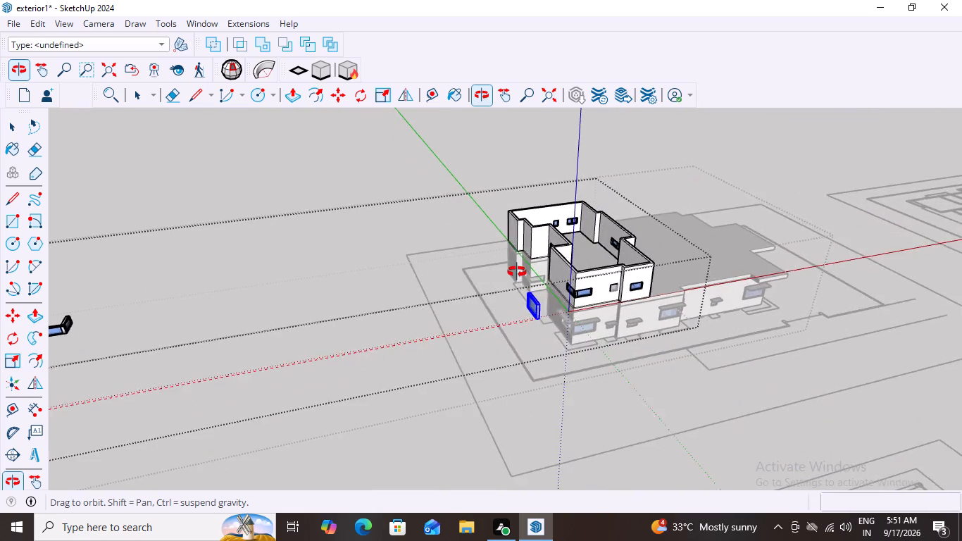
middle_drag(517, 272, 544, 254)
scroll(583, 339, up, 6)
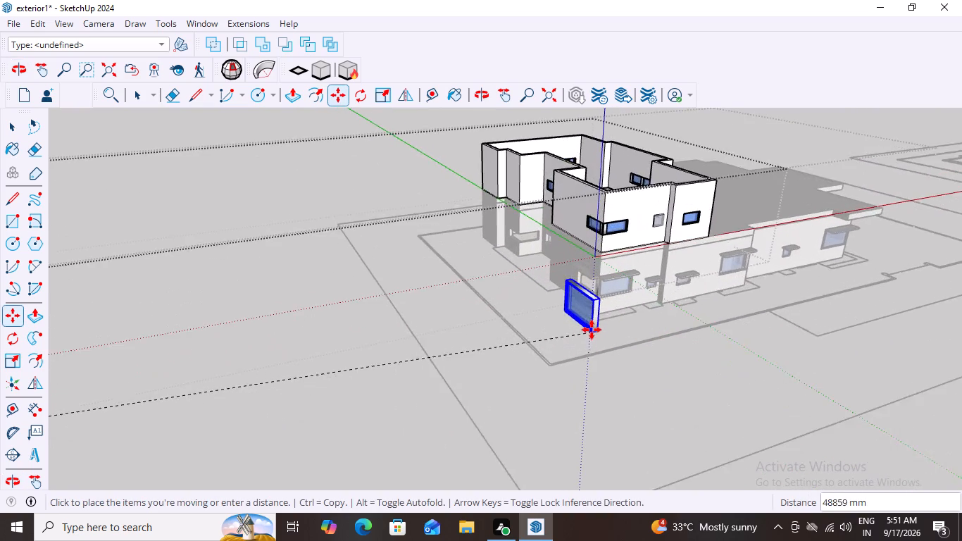
scroll(592, 330, up, 13)
scroll(558, 349, down, 3)
scroll(604, 425, down, 1)
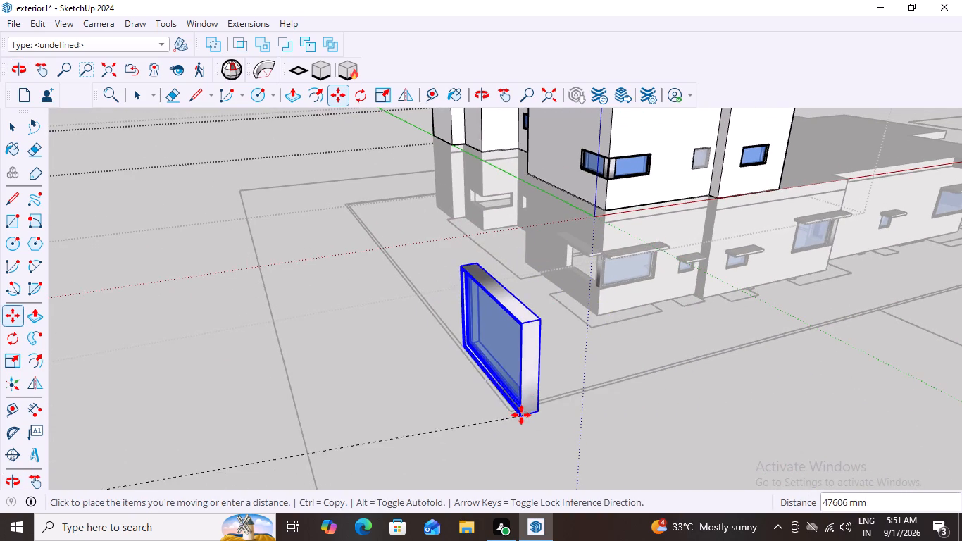
click(430, 459)
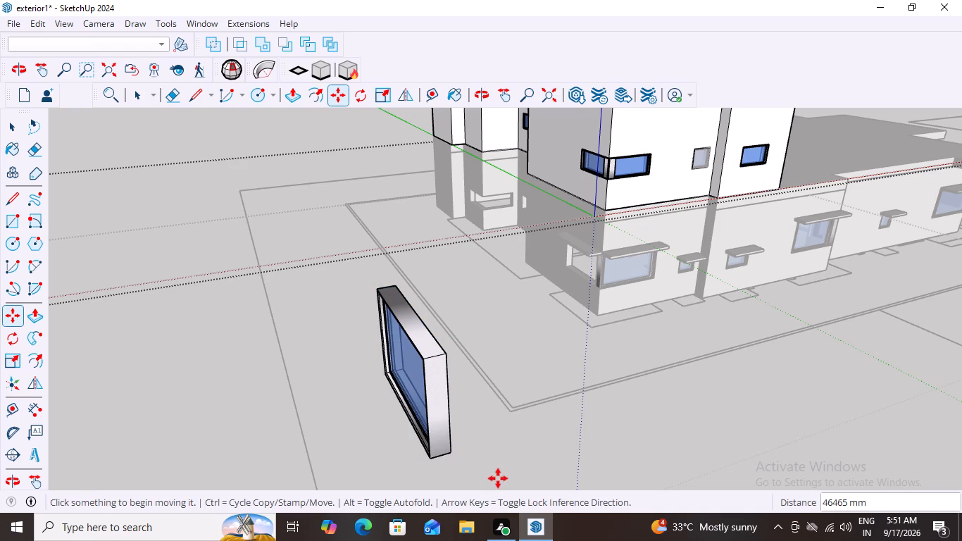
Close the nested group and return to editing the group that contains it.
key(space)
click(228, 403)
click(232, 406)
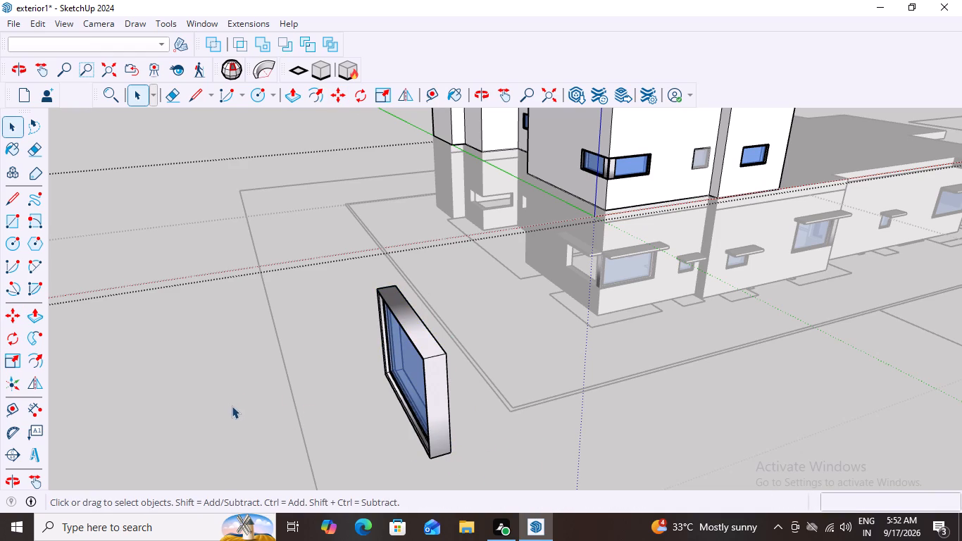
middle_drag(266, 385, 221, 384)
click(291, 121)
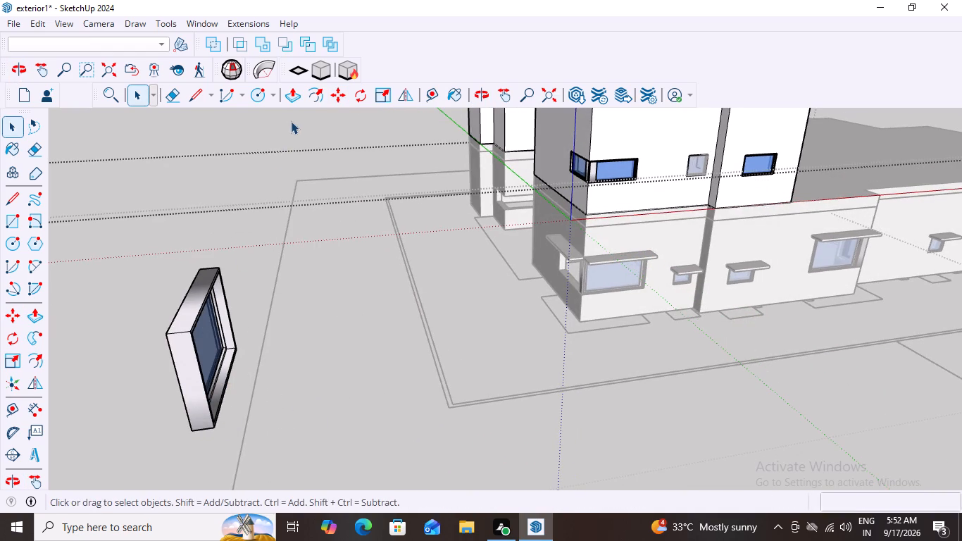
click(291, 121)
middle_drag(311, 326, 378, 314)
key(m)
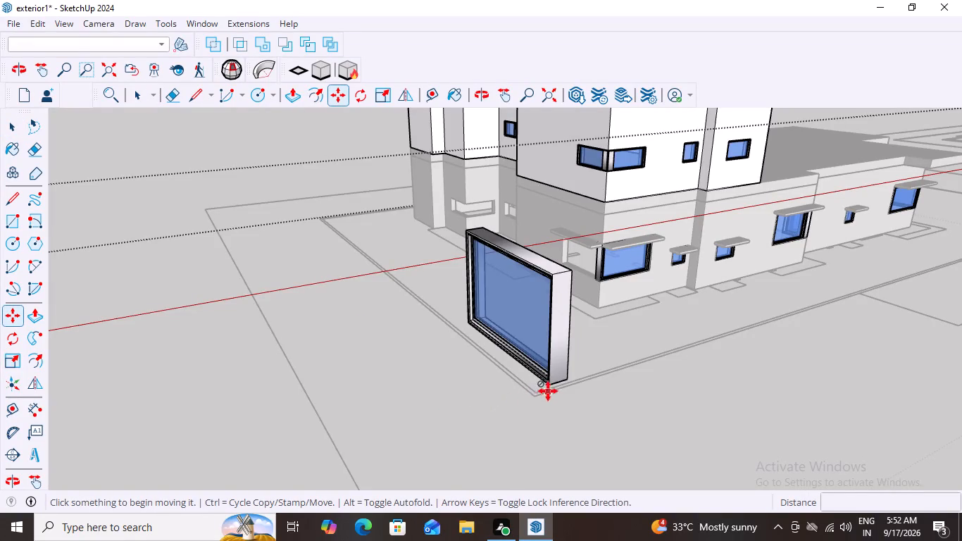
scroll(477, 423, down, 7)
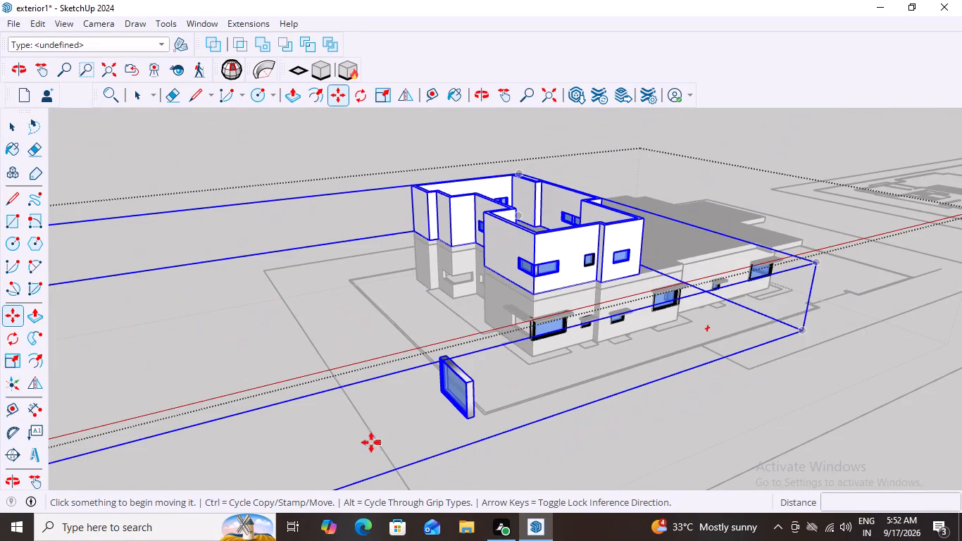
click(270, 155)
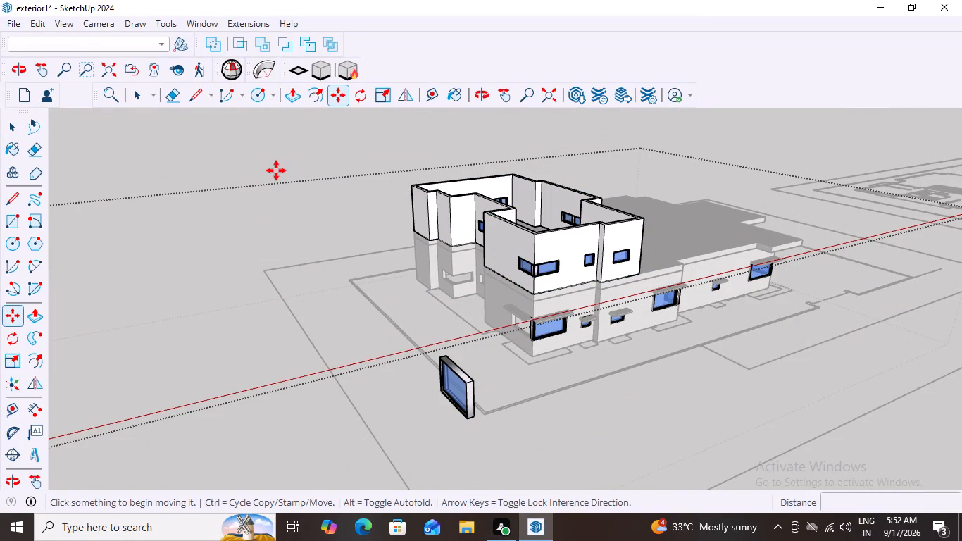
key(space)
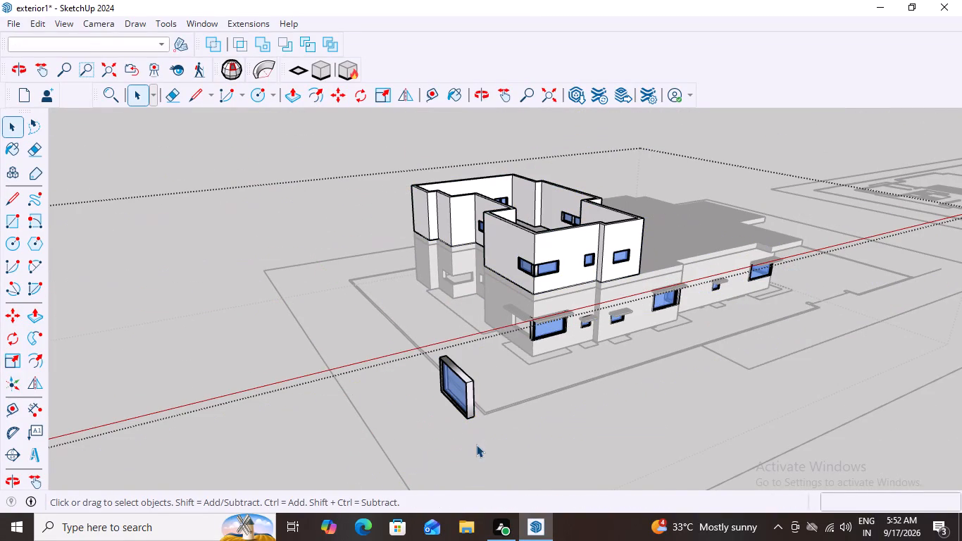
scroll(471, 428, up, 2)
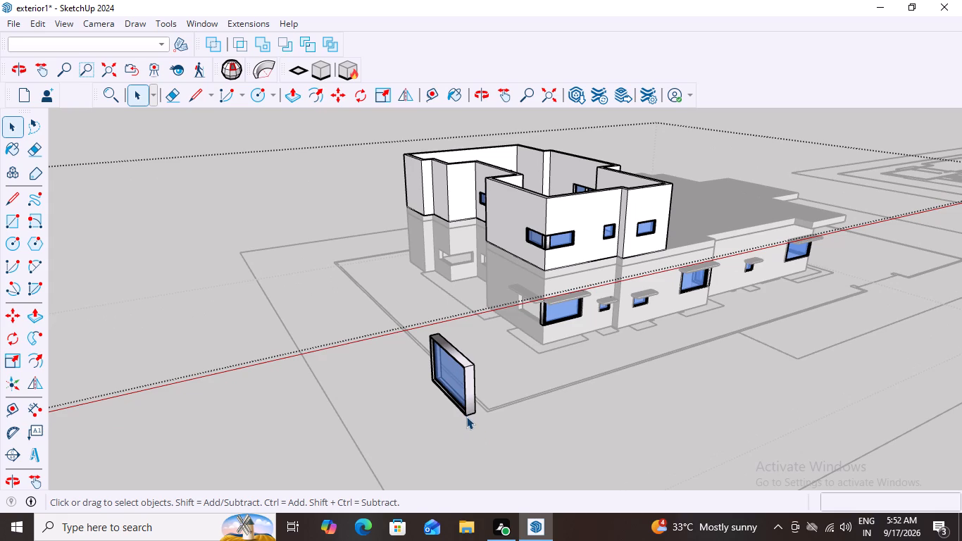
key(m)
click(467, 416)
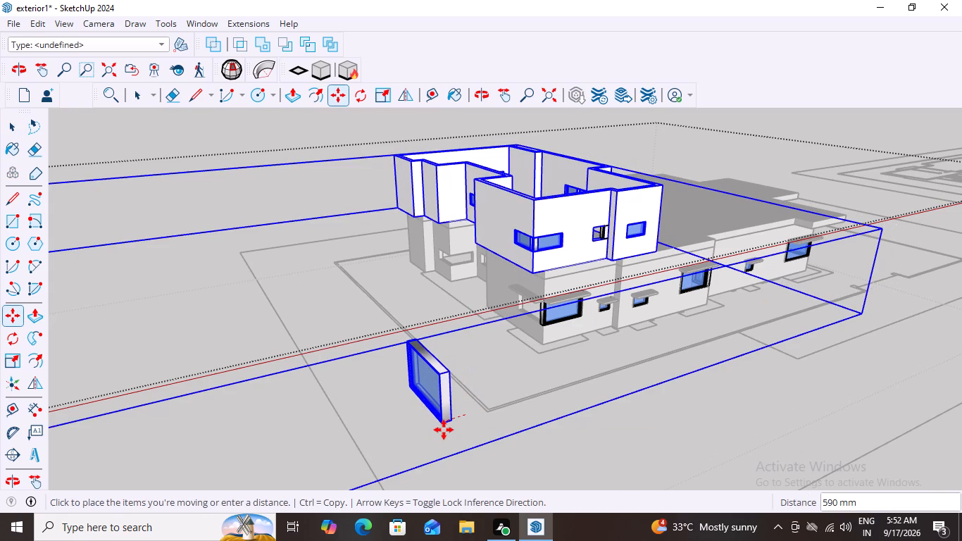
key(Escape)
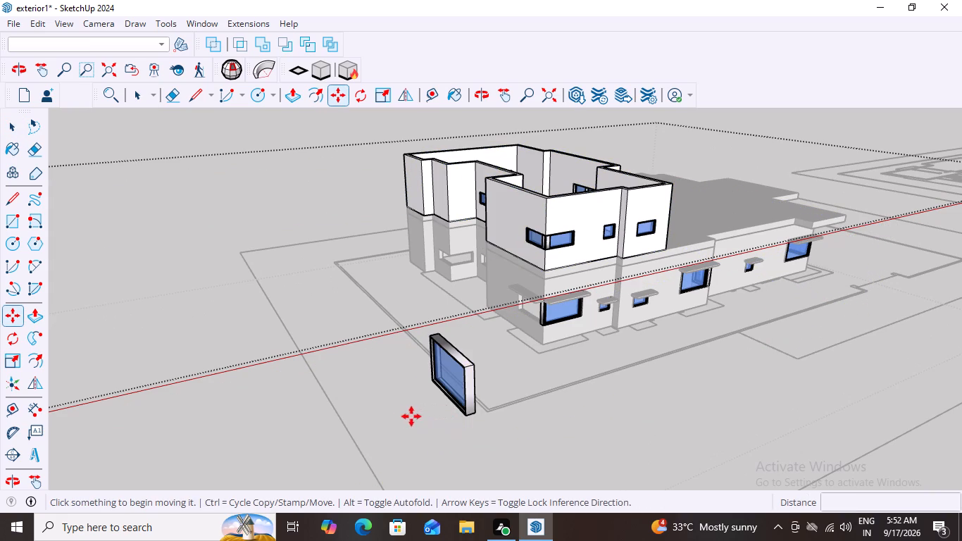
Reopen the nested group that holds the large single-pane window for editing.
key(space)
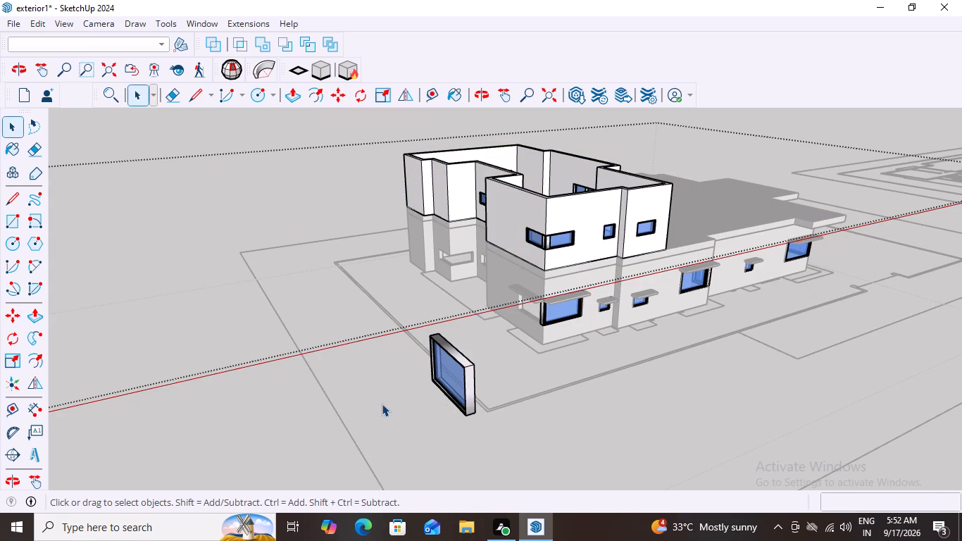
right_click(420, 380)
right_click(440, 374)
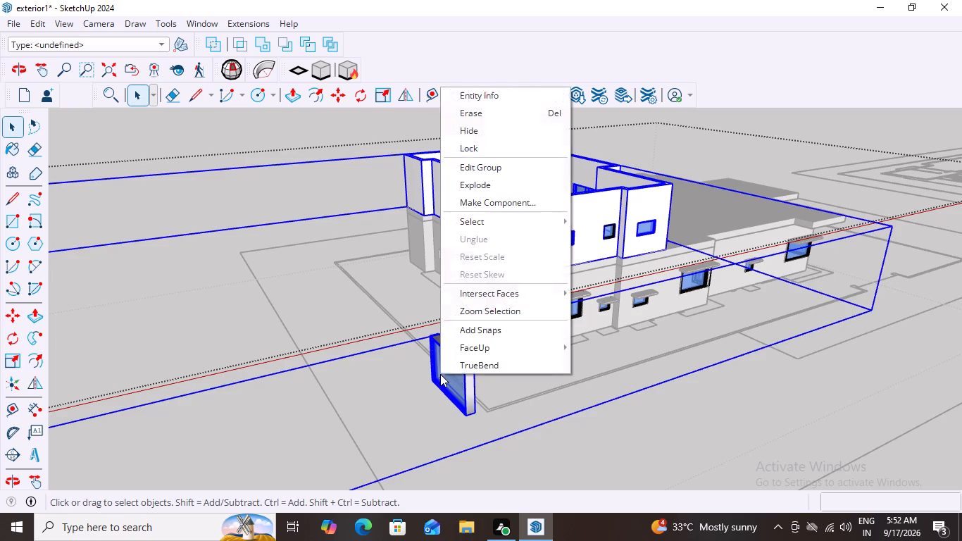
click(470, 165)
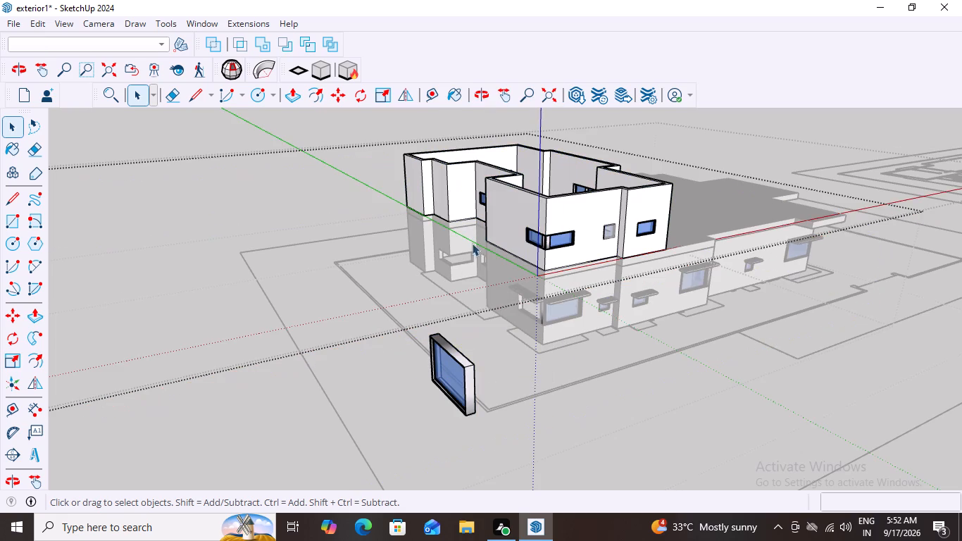
Move the large single-pane window about 3440 mm along the vertical axis by its lower corner, level with the ground-floor end-wall opening's lower corner.
scroll(471, 428, up, 2)
key(m)
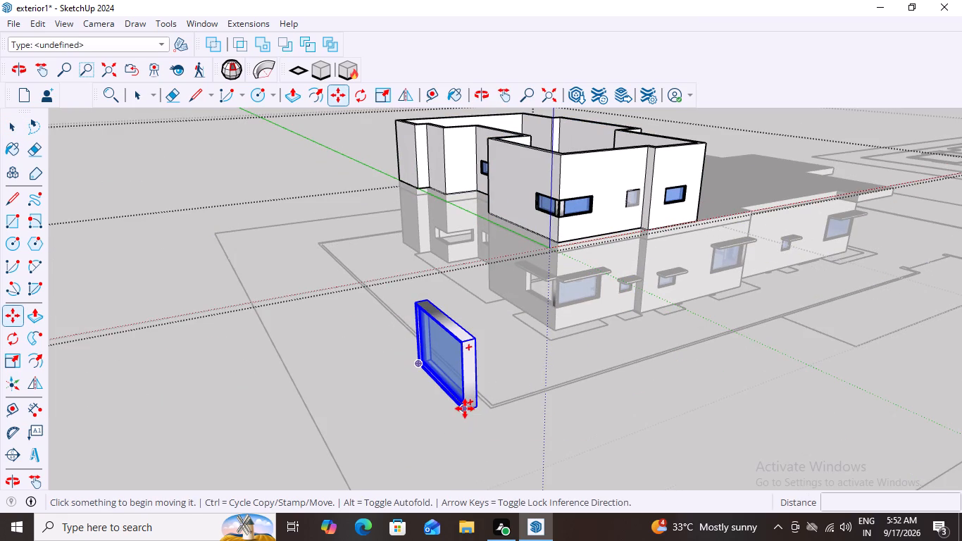
click(465, 409)
scroll(522, 426, down, 5)
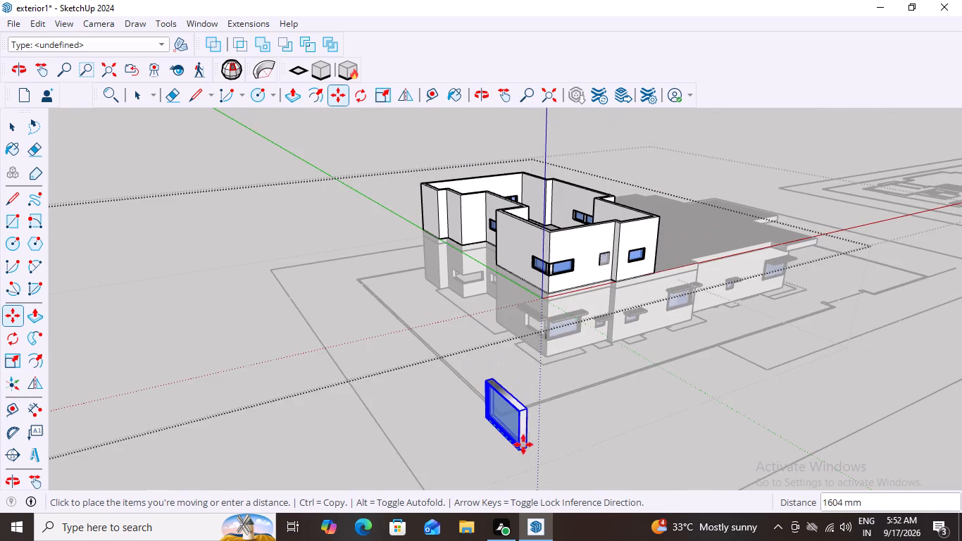
scroll(542, 351, up, 19)
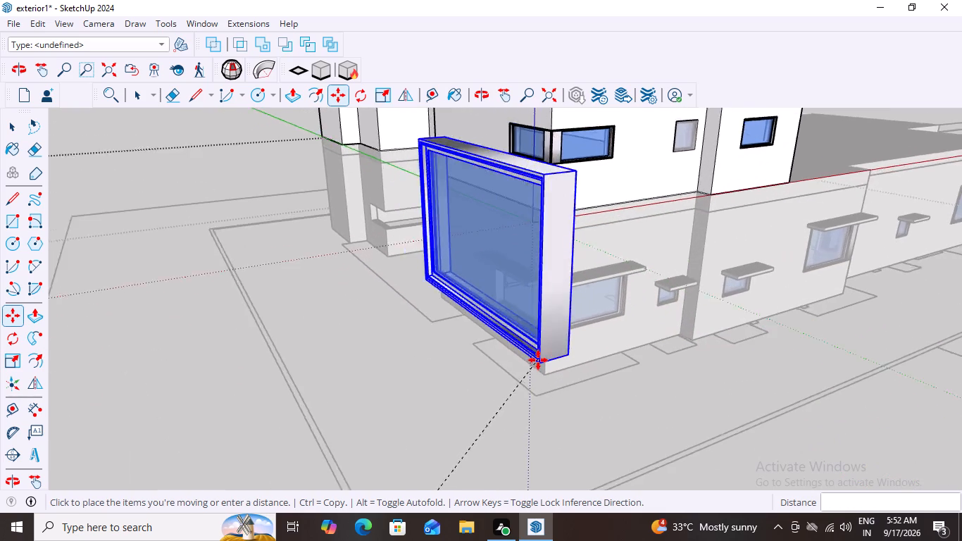
scroll(556, 464, up, 5)
middle_click(558, 473)
scroll(554, 428, down, 18)
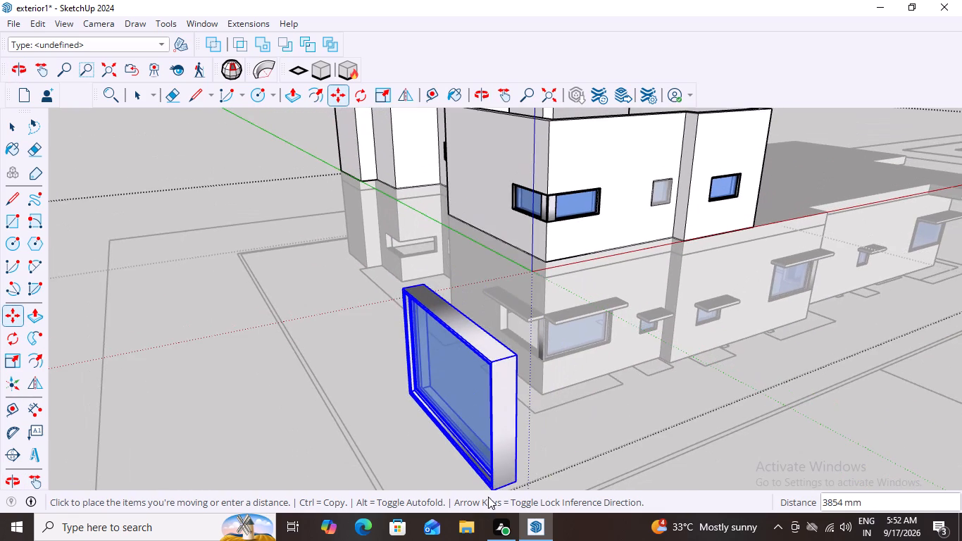
scroll(488, 497, down, 6)
middle_drag(497, 468, 496, 390)
scroll(496, 390, down, 9)
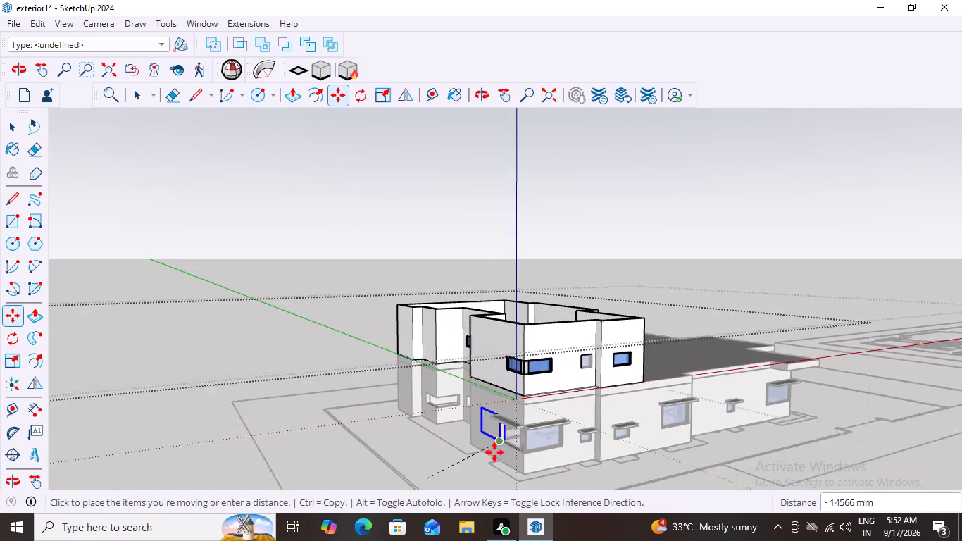
scroll(494, 452, down, 6)
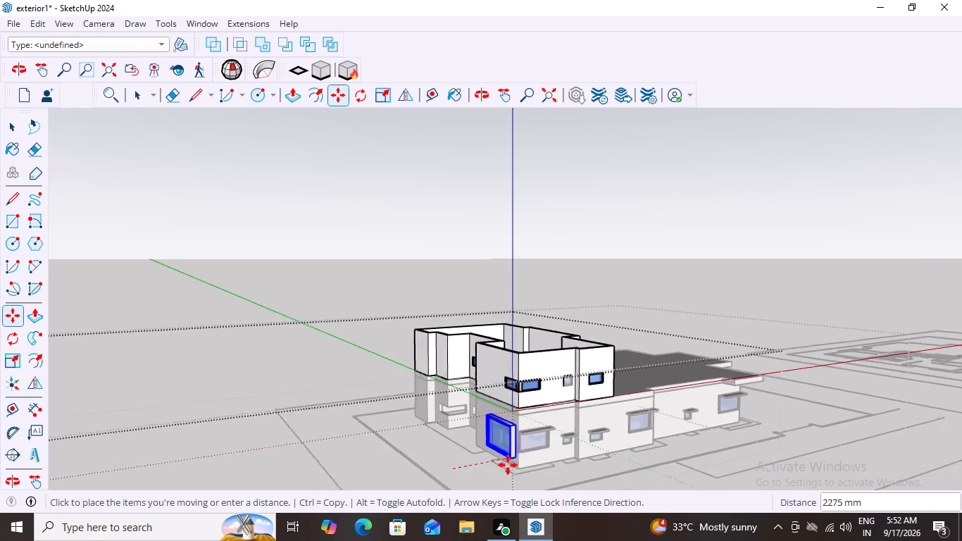
scroll(508, 465, down, 2)
middle_drag(527, 464, 446, 468)
scroll(413, 468, up, 3)
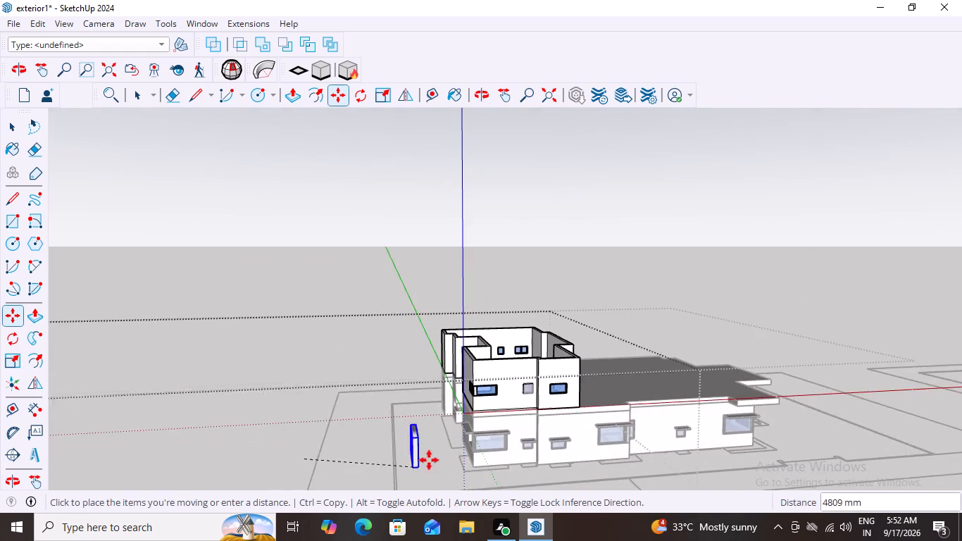
scroll(429, 460, up, 6)
middle_drag(456, 461, 565, 458)
scroll(492, 468, up, 4)
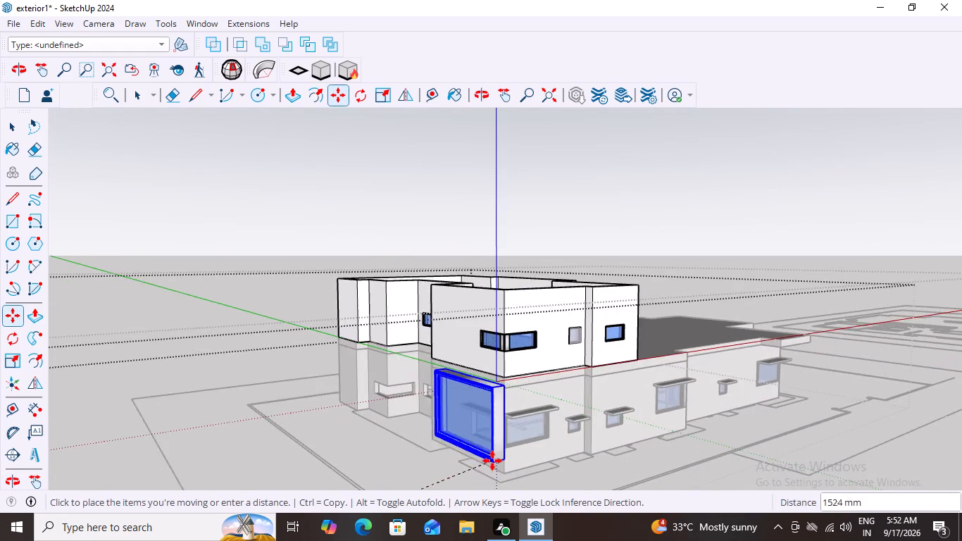
scroll(492, 460, up, 18)
scroll(487, 444, down, 3)
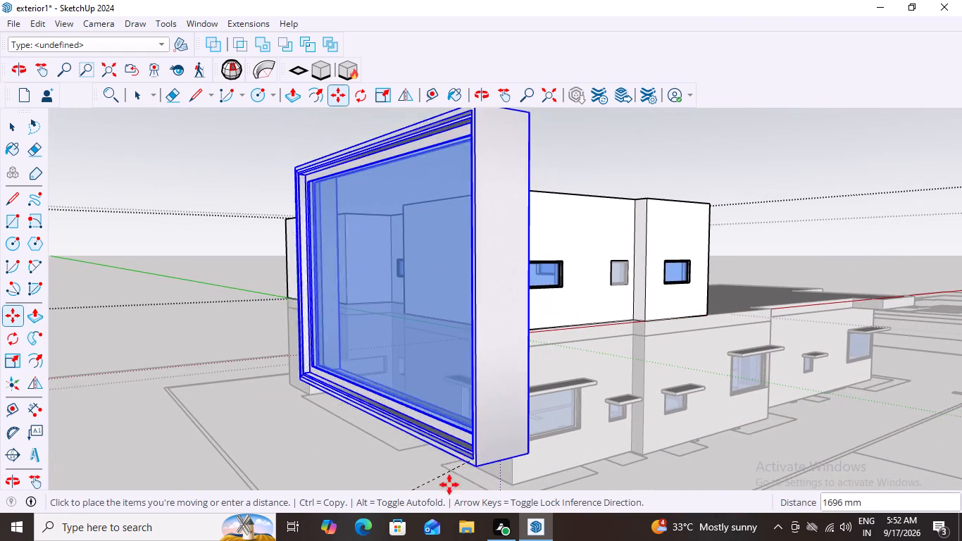
scroll(433, 497, down, 5)
scroll(492, 448, down, 5)
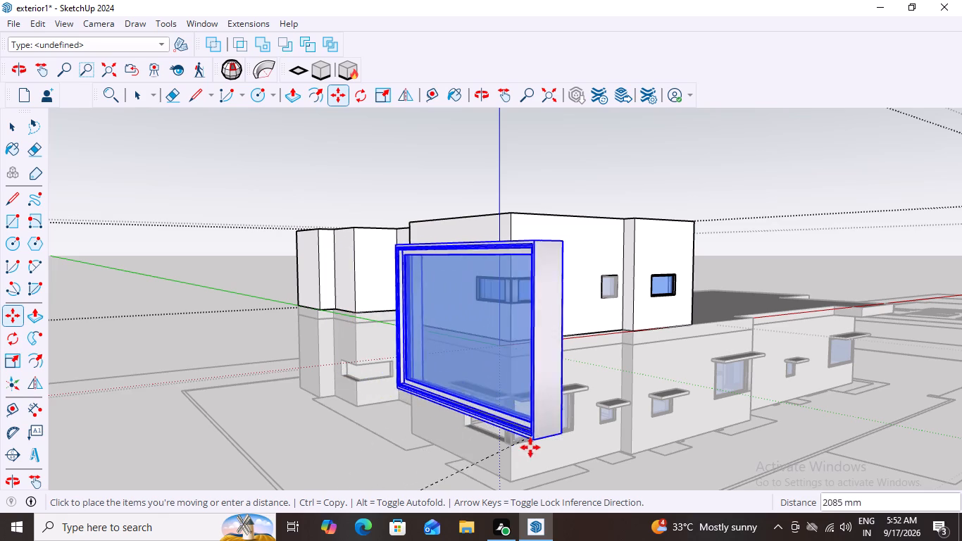
scroll(506, 460, down, 13)
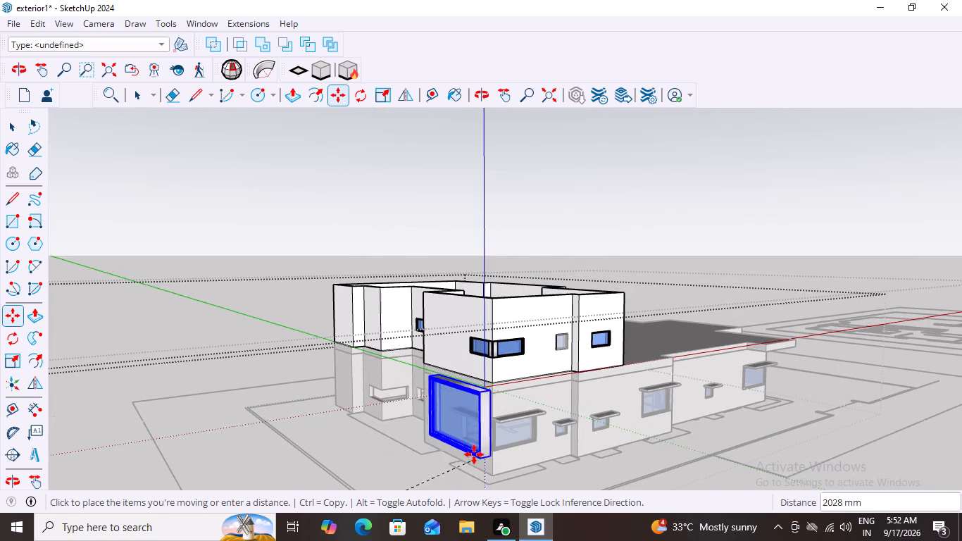
scroll(471, 449, up, 13)
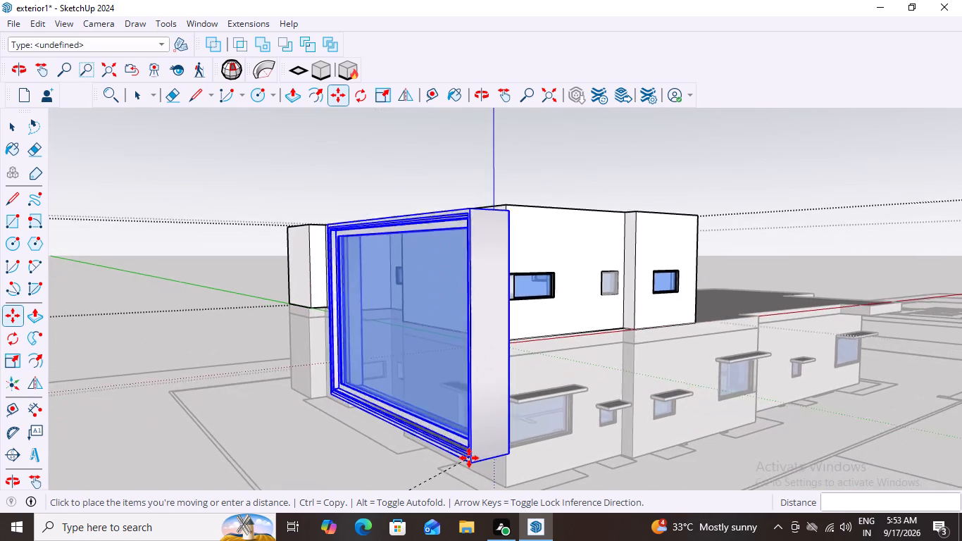
scroll(469, 458, up, 6)
scroll(469, 453, down, 15)
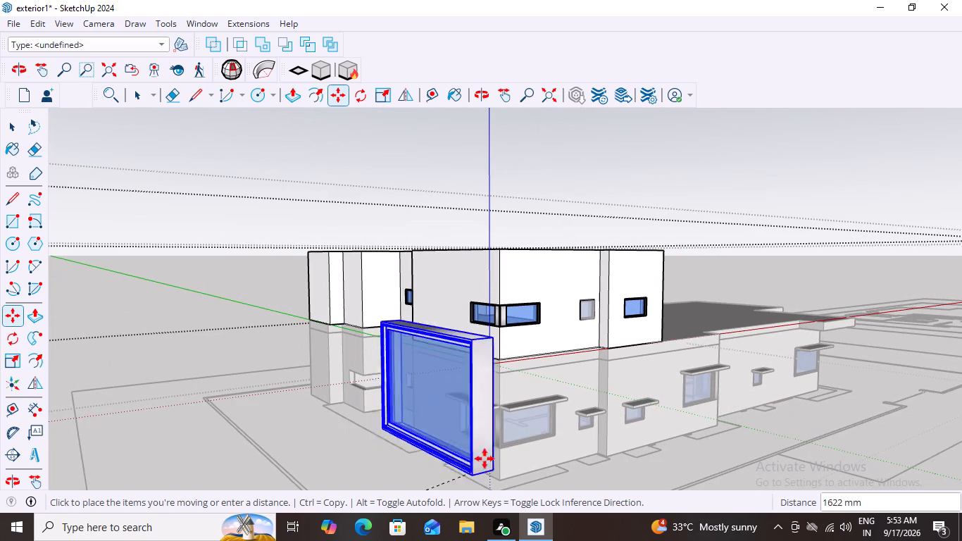
middle_drag(465, 450, 443, 444)
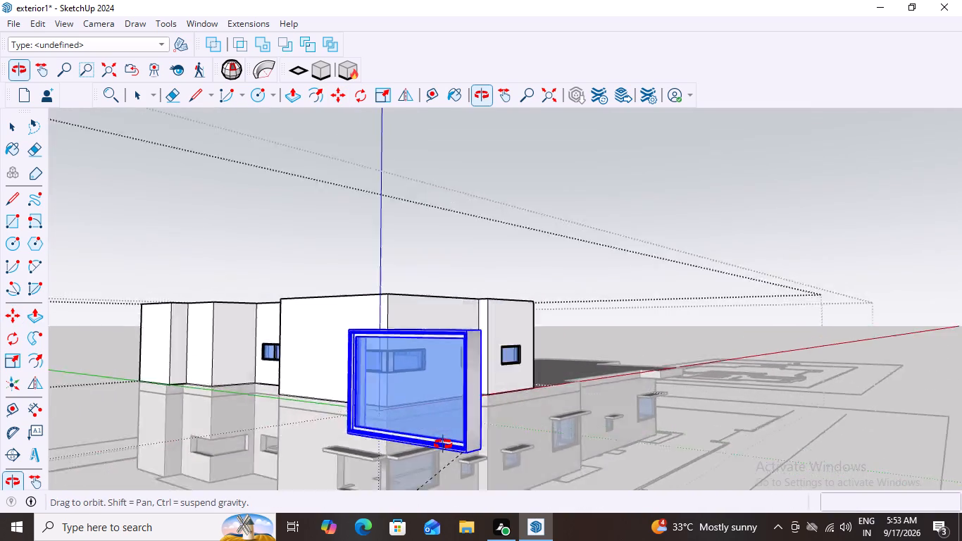
middle_drag(443, 444, 355, 452)
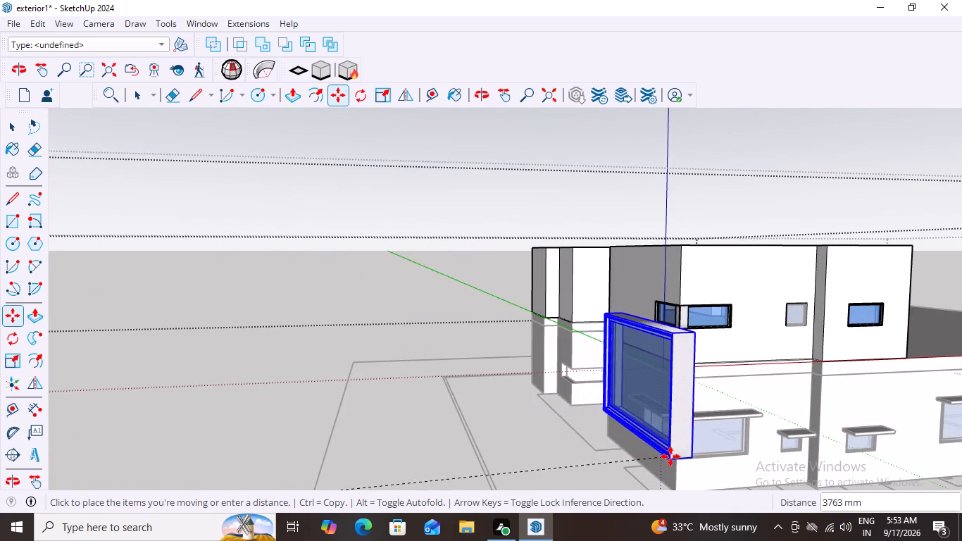
scroll(670, 456, down, 11)
scroll(659, 479, up, 2)
scroll(659, 479, down, 2)
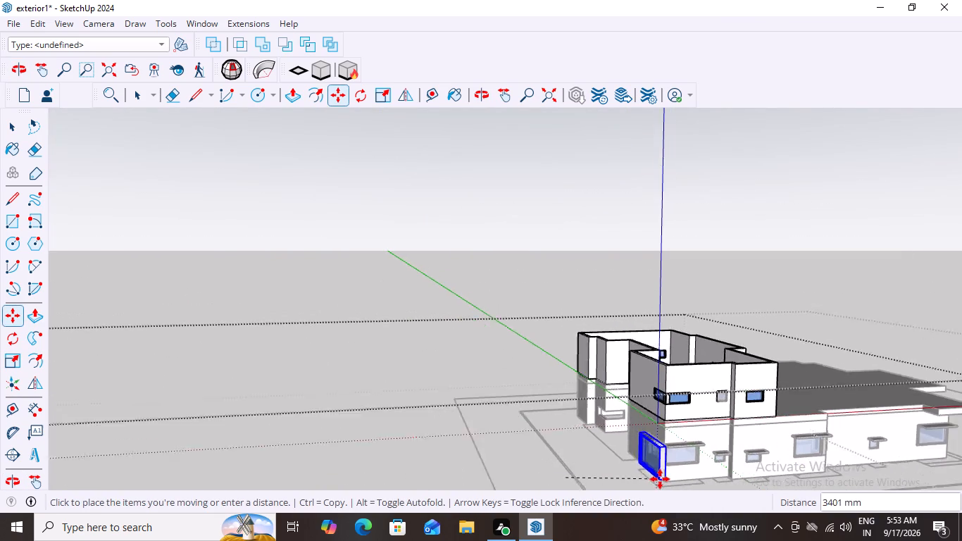
scroll(660, 479, down, 20)
scroll(660, 479, down, 15)
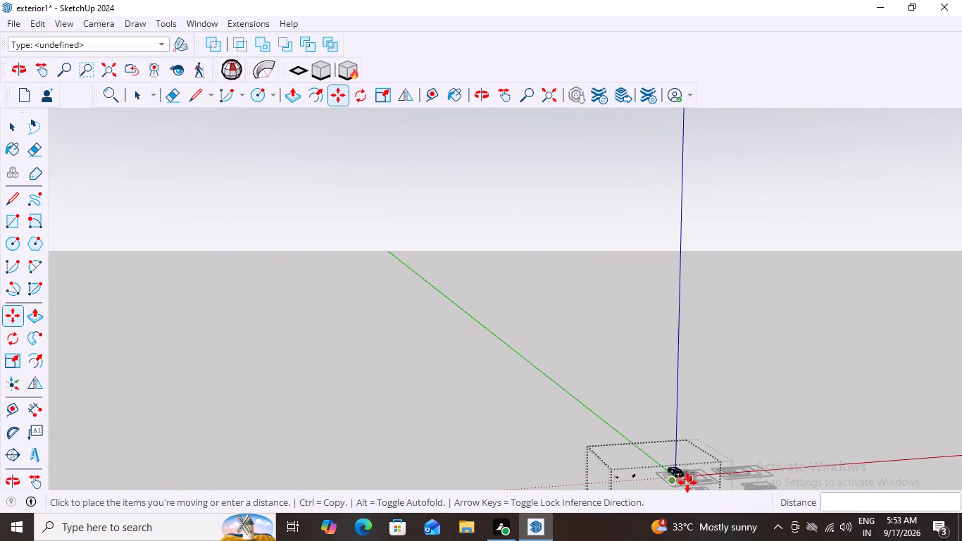
scroll(679, 486, up, 15)
middle_click(677, 483)
scroll(676, 473, up, 9)
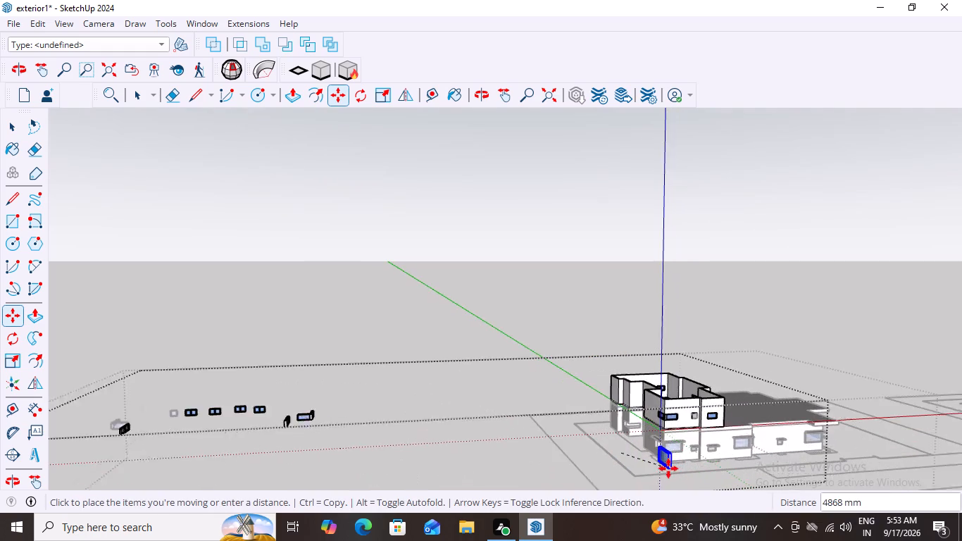
scroll(668, 468, up, 20)
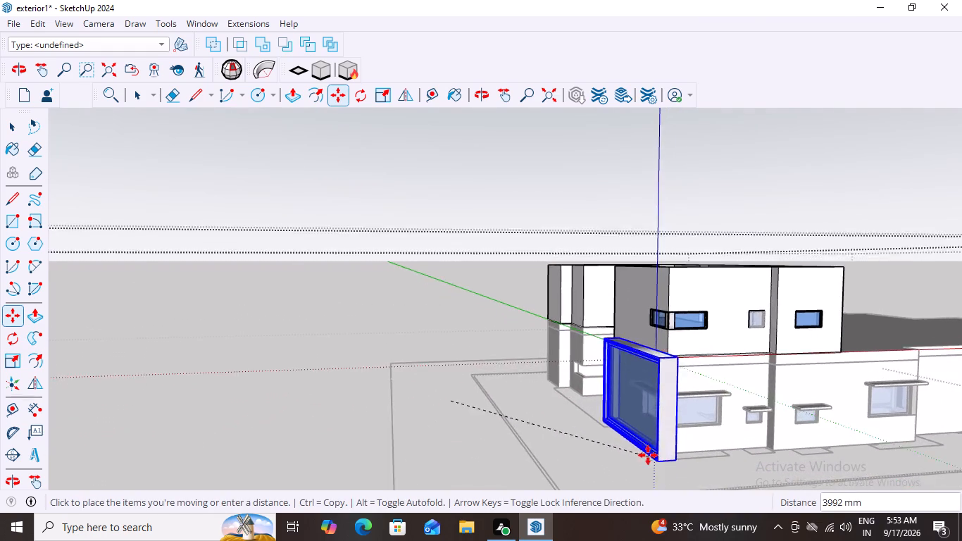
scroll(648, 455, up, 14)
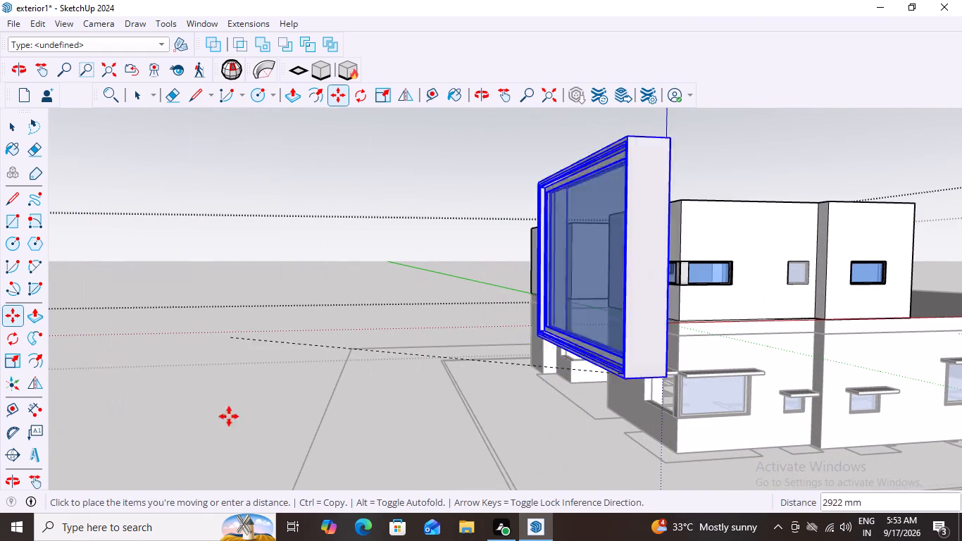
scroll(363, 387, down, 6)
scroll(414, 432, down, 6)
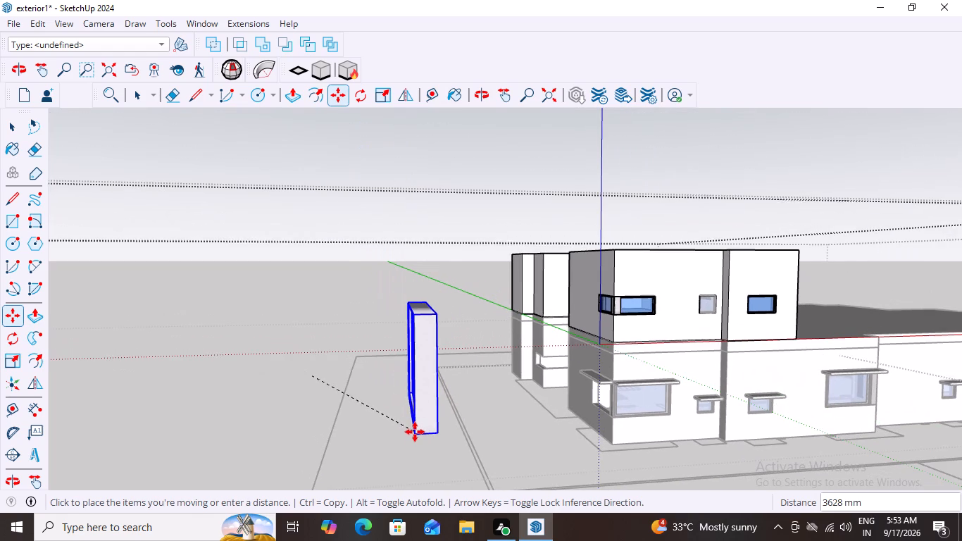
key(Down)
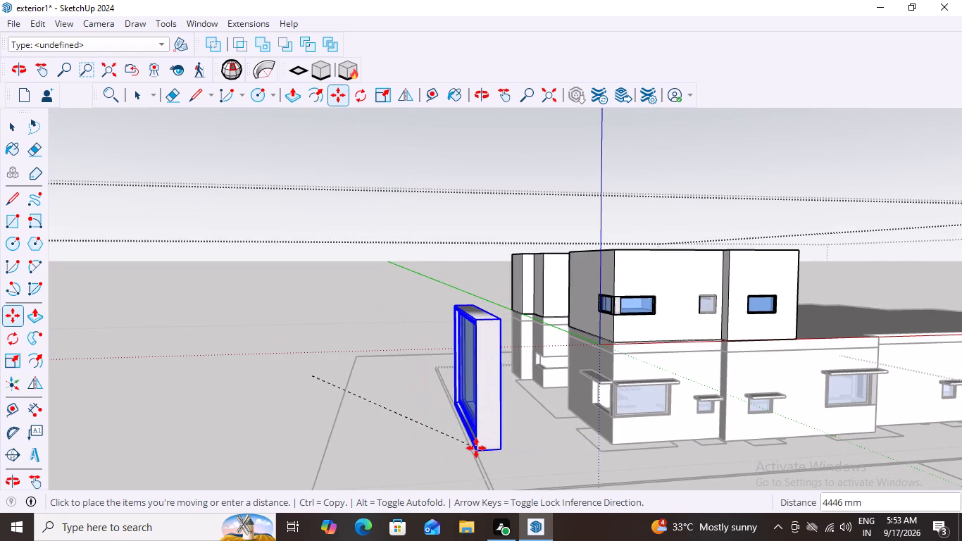
key(Up)
key(Right)
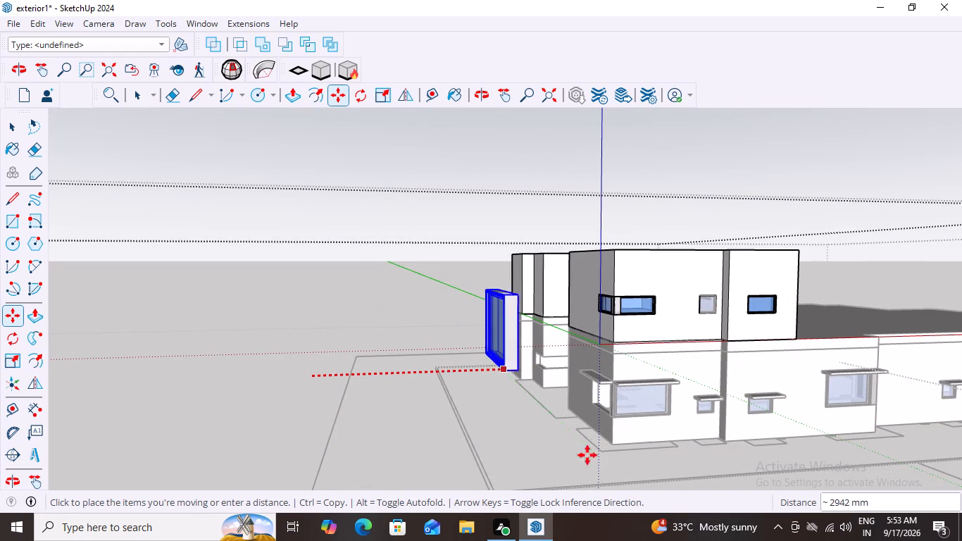
key(Down)
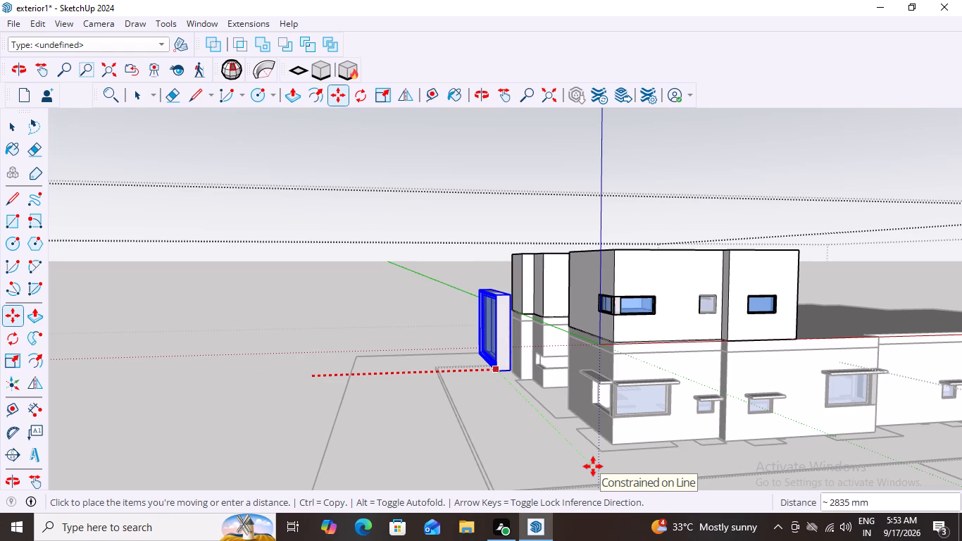
key(Up)
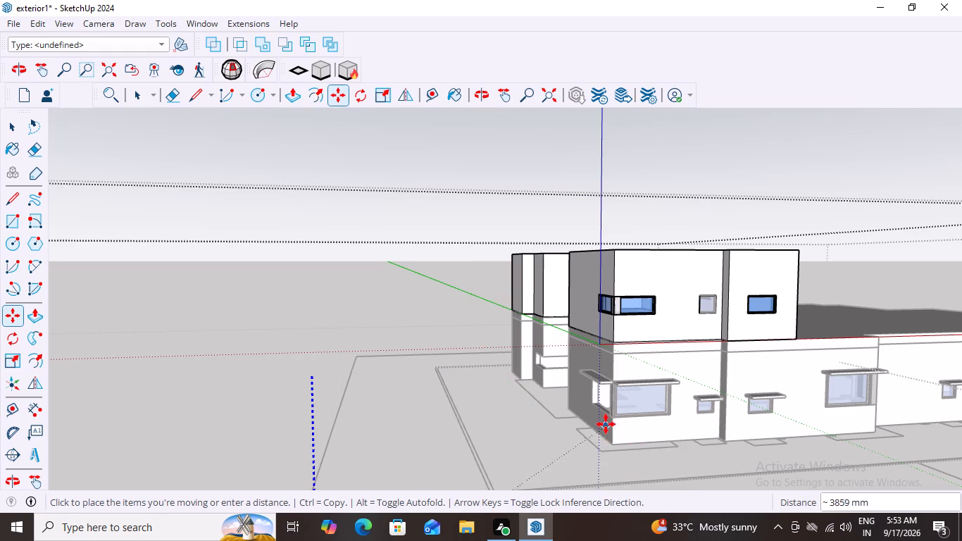
scroll(609, 414, up, 7)
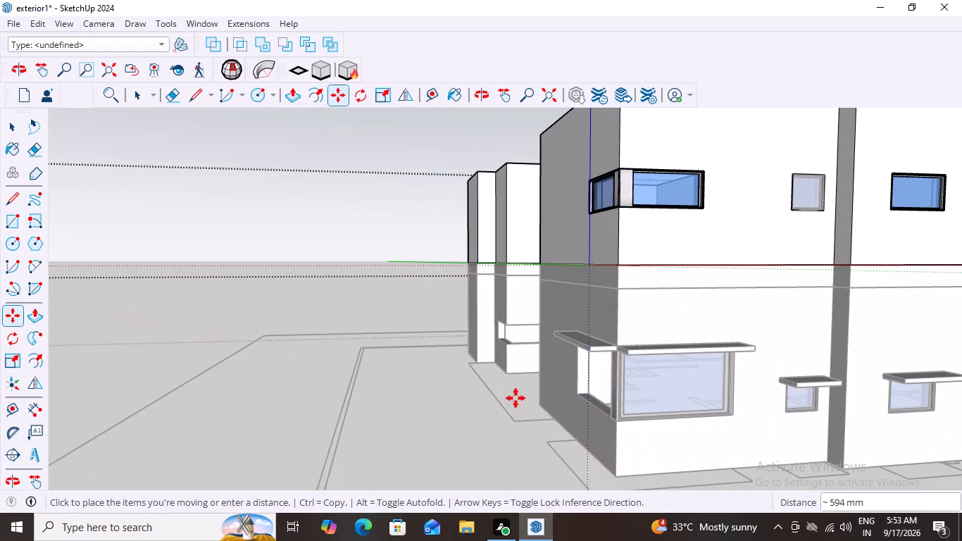
scroll(608, 423, up, 13)
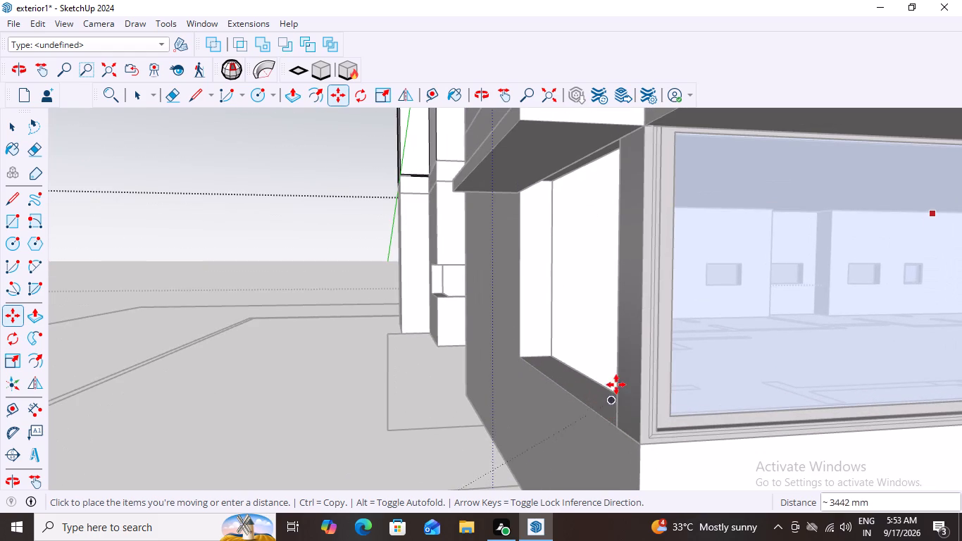
click(618, 424)
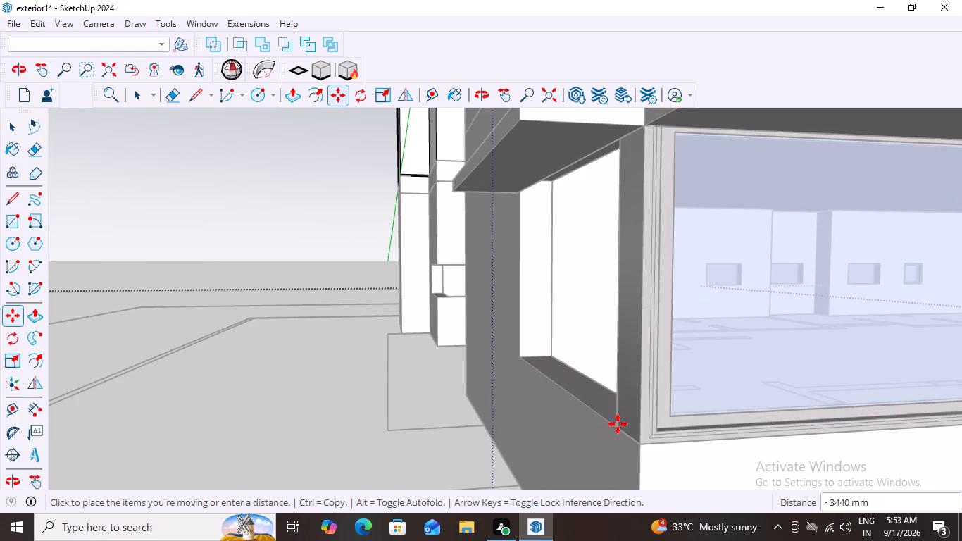
scroll(553, 447, down, 20)
scroll(553, 447, down, 4)
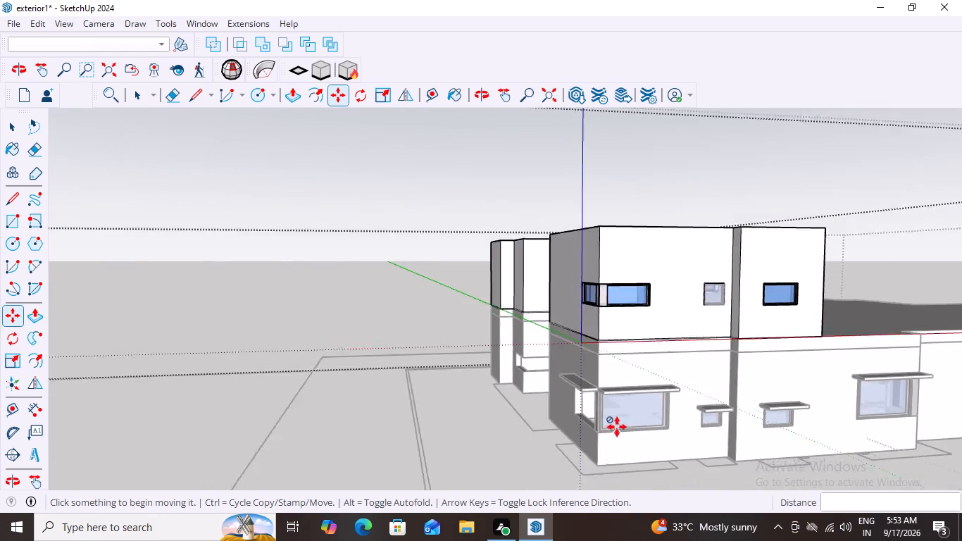
scroll(617, 427, down, 9)
key(space)
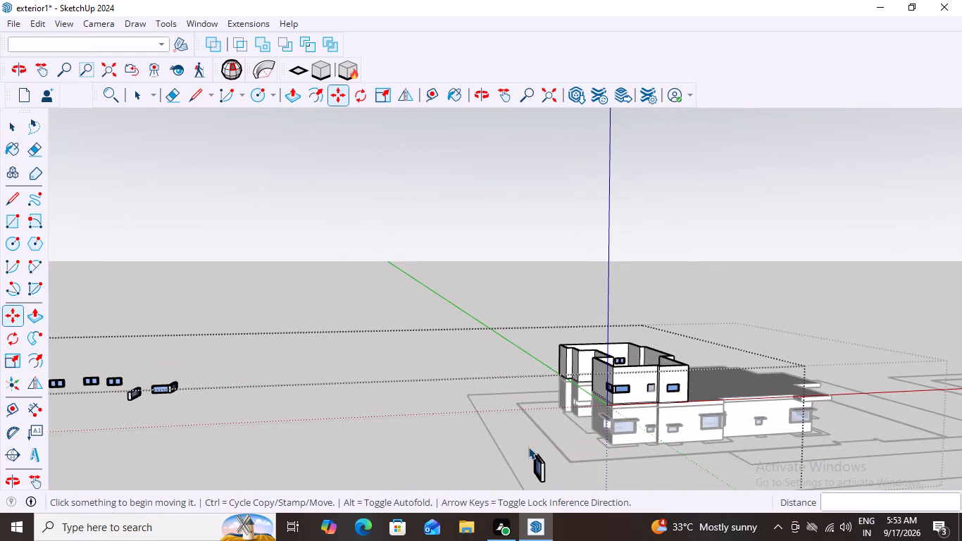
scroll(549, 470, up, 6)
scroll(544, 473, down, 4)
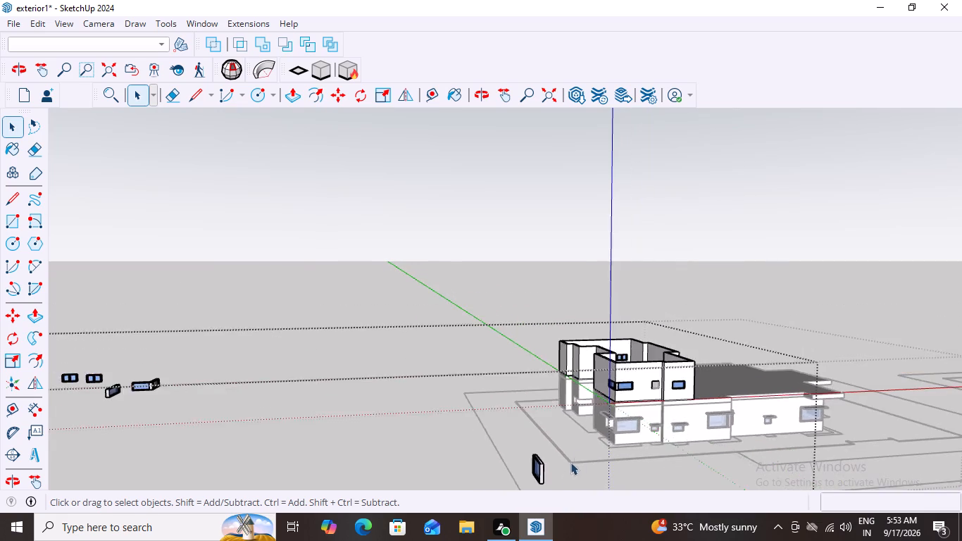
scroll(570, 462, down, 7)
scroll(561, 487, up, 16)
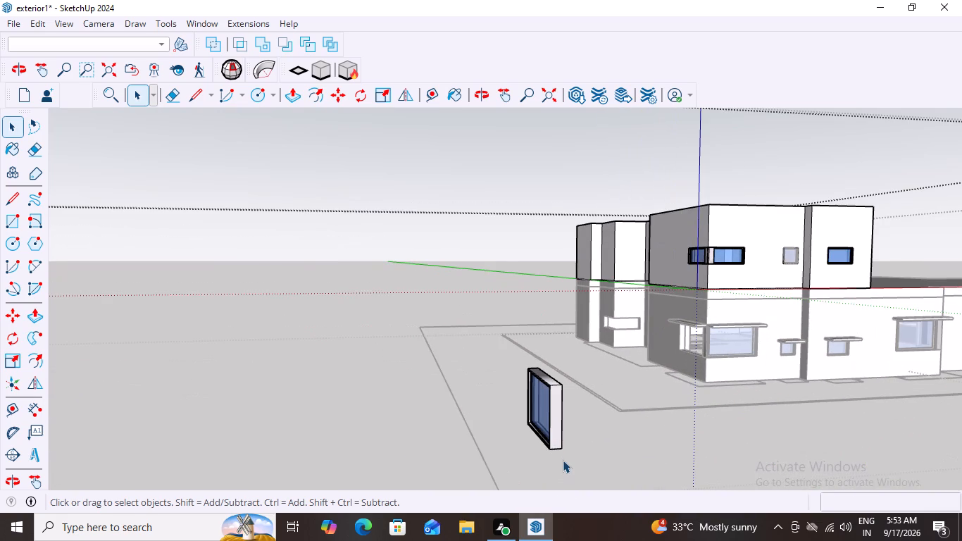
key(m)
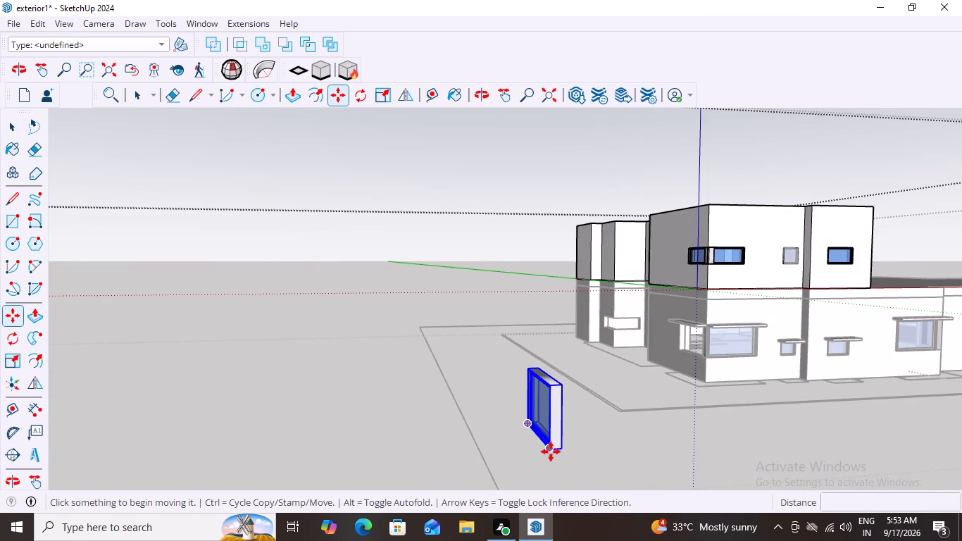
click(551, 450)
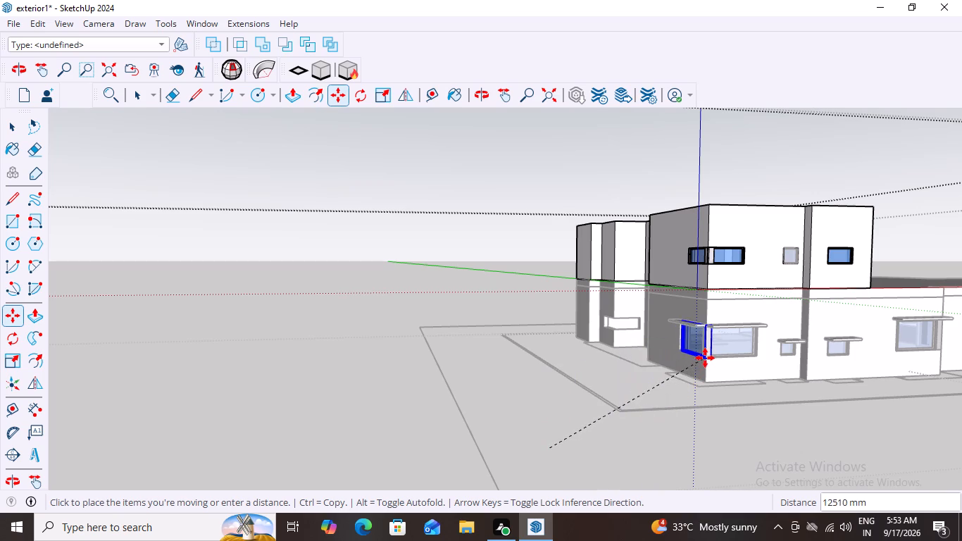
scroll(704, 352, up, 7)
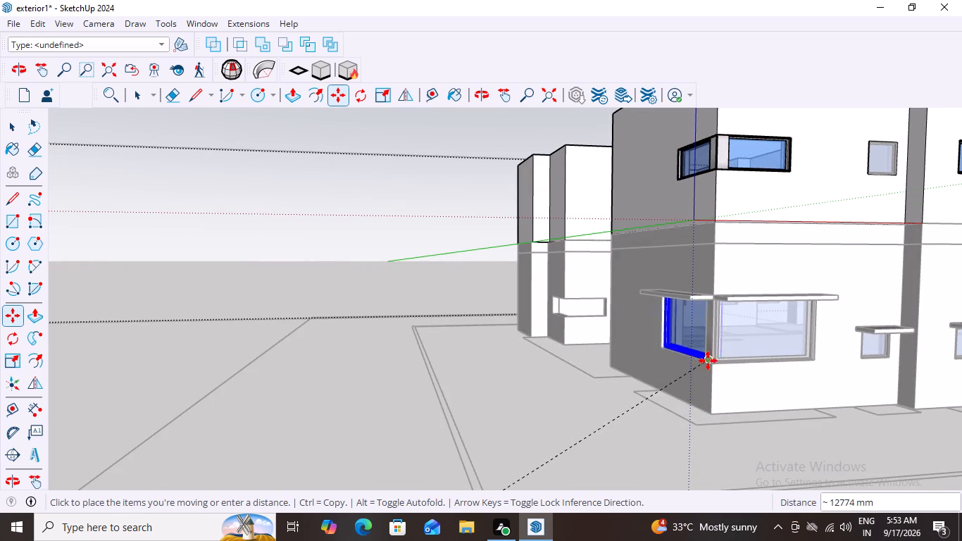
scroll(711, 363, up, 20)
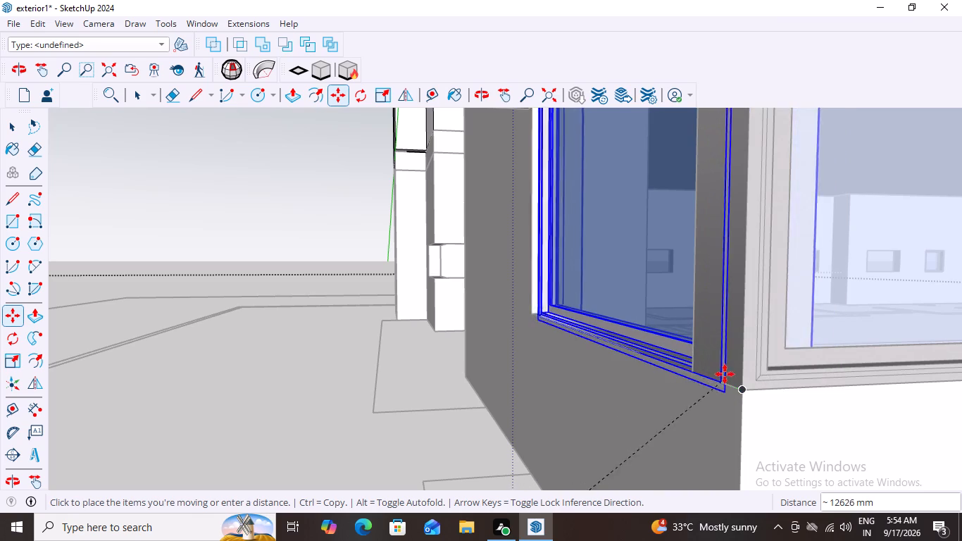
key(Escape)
Move the large single-pane window about 12743 mm by its lower corner into the ground-floor end-wall opening at the house's corner.
scroll(475, 397, down, 6)
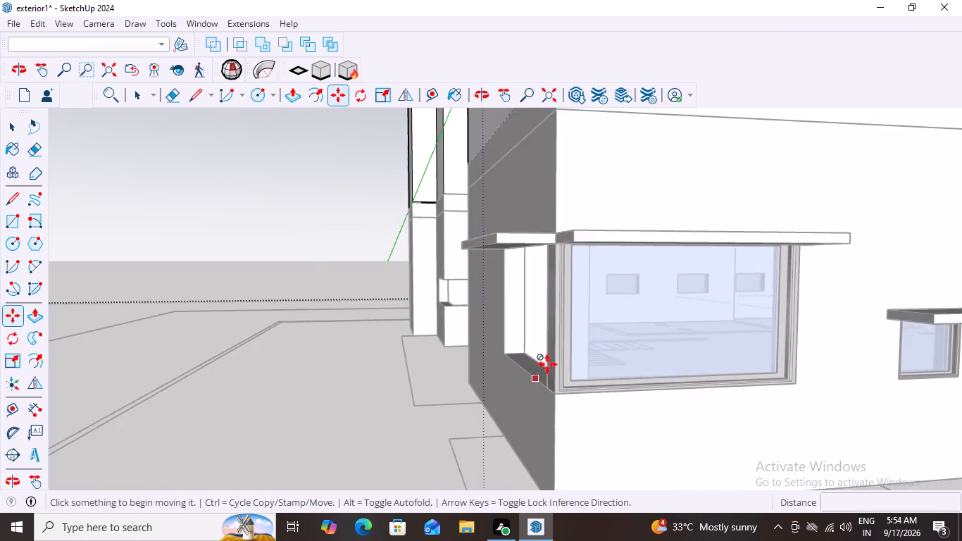
scroll(547, 364, down, 20)
scroll(547, 364, down, 9)
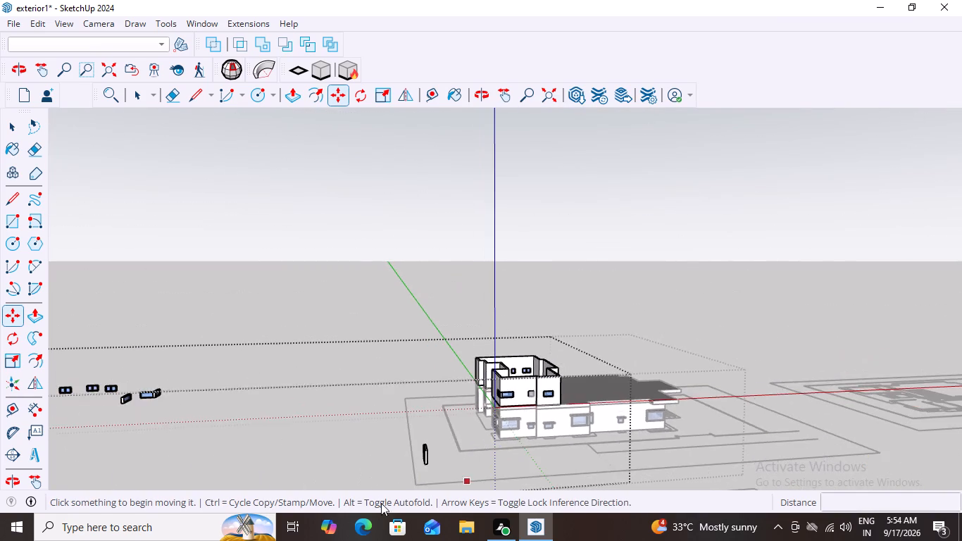
scroll(377, 480, up, 20)
scroll(377, 480, up, 2)
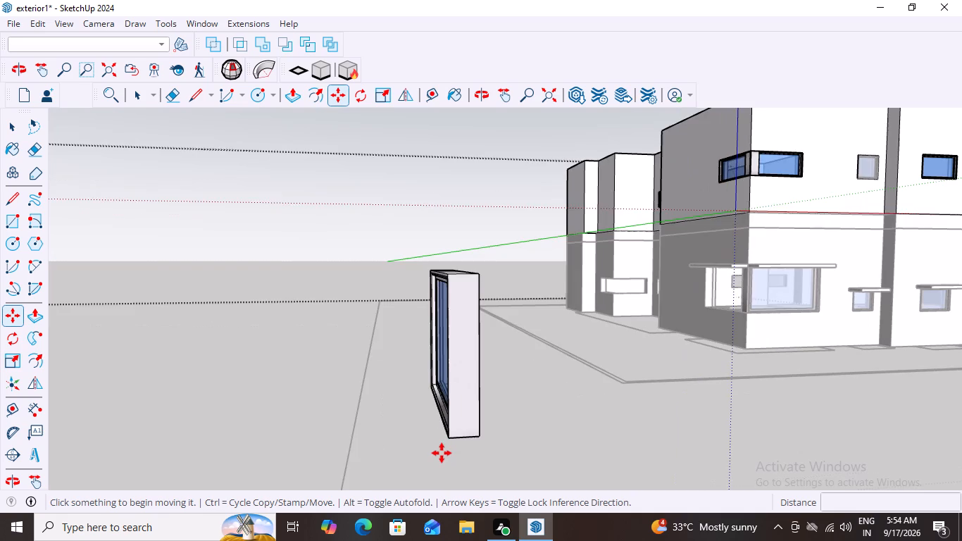
middle_drag(441, 456, 470, 454)
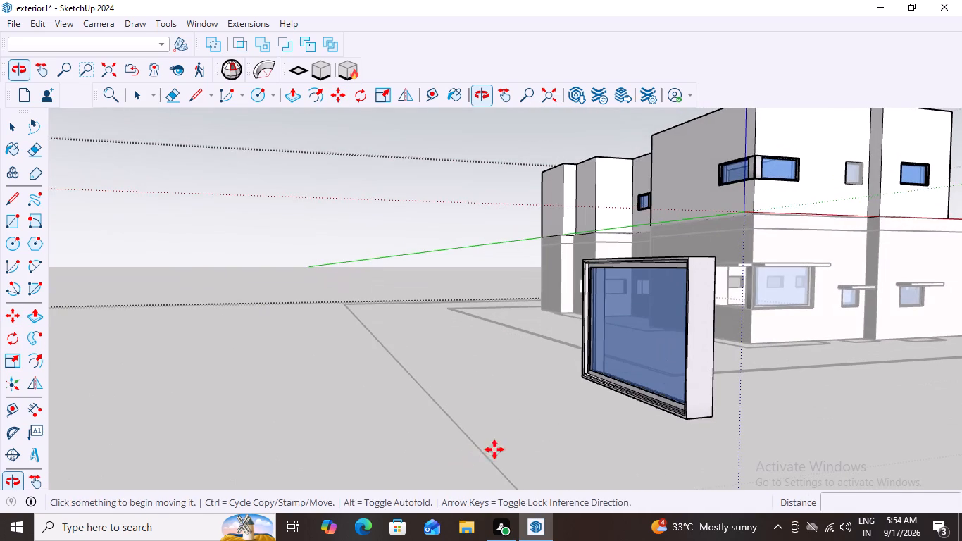
scroll(648, 417, up, 7)
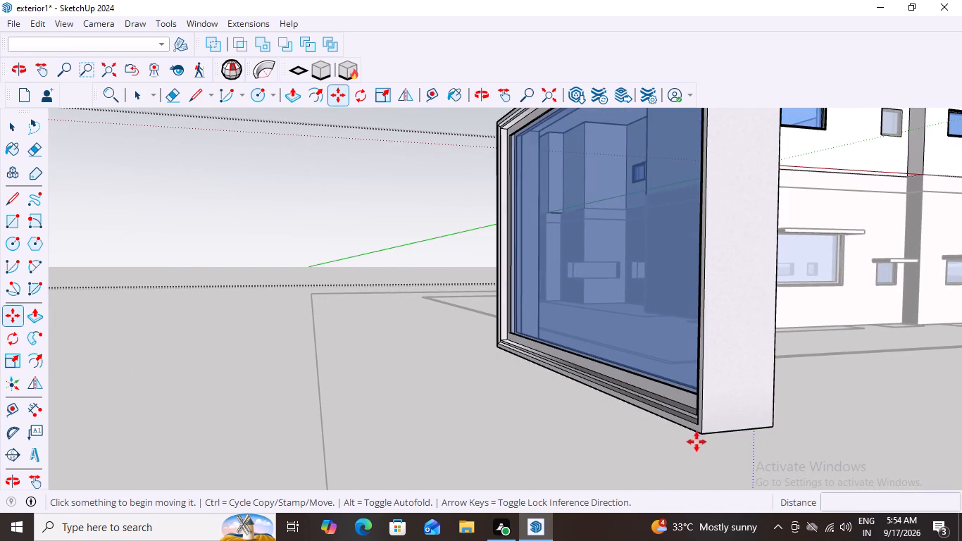
click(704, 433)
scroll(451, 464, down, 6)
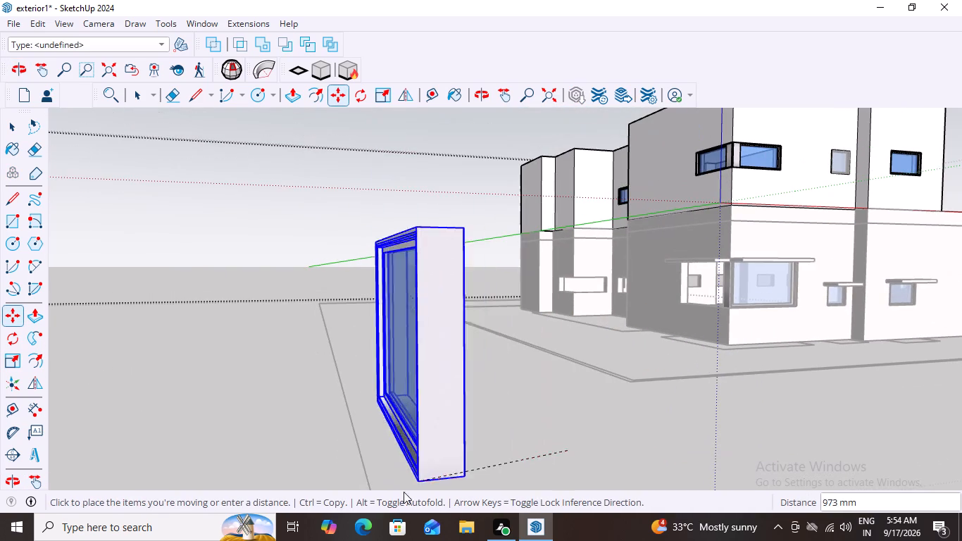
scroll(404, 492, down, 3)
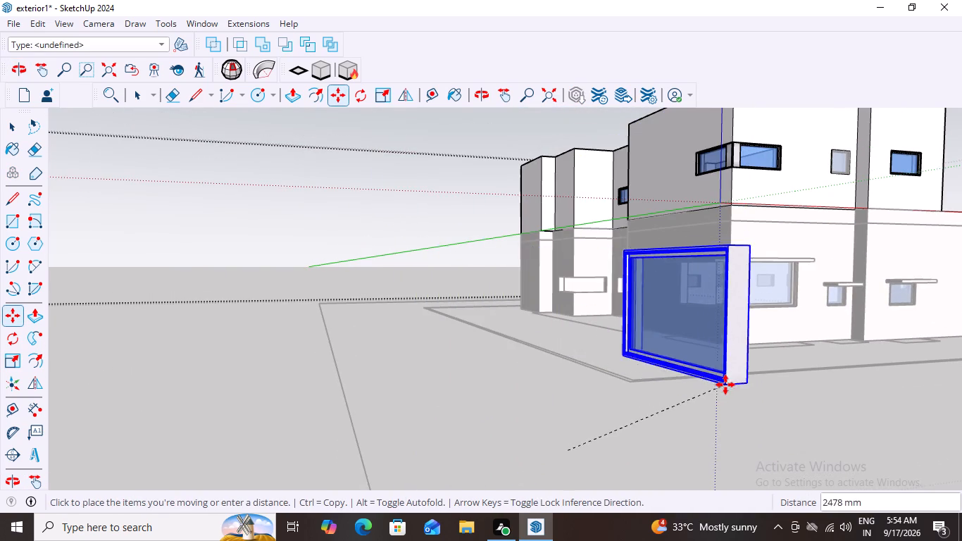
middle_drag(723, 387, 616, 455)
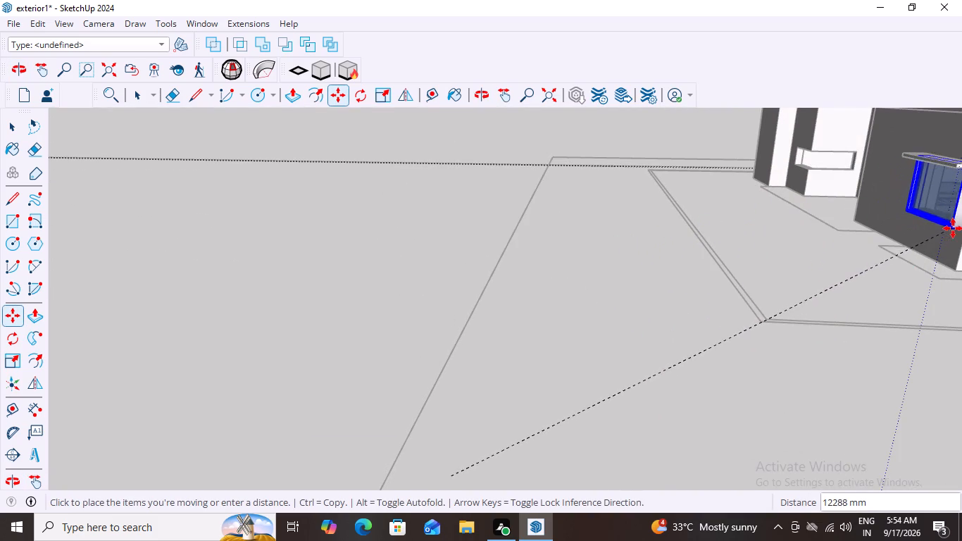
scroll(961, 223, up, 1)
middle_drag(936, 240, 854, 256)
scroll(854, 235, down, 4)
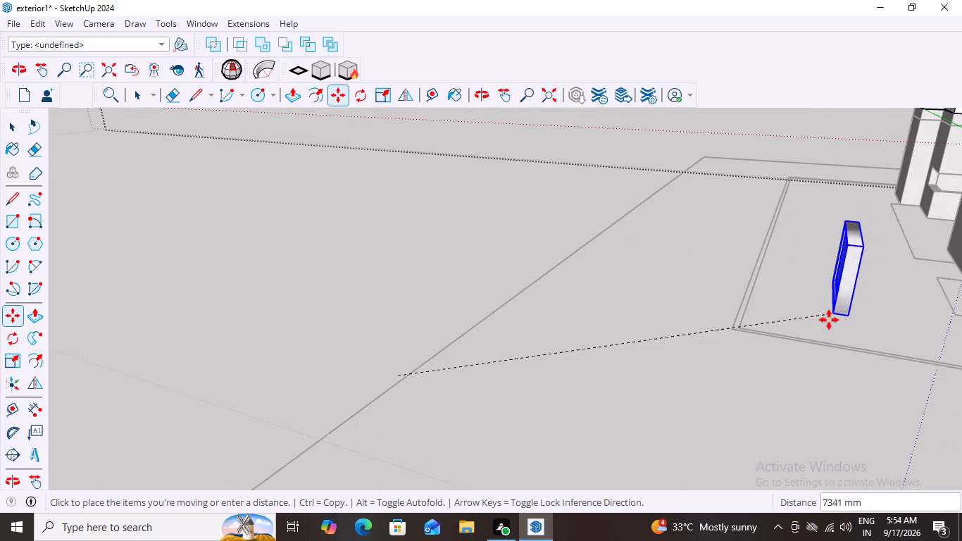
middle_drag(829, 321, 961, 338)
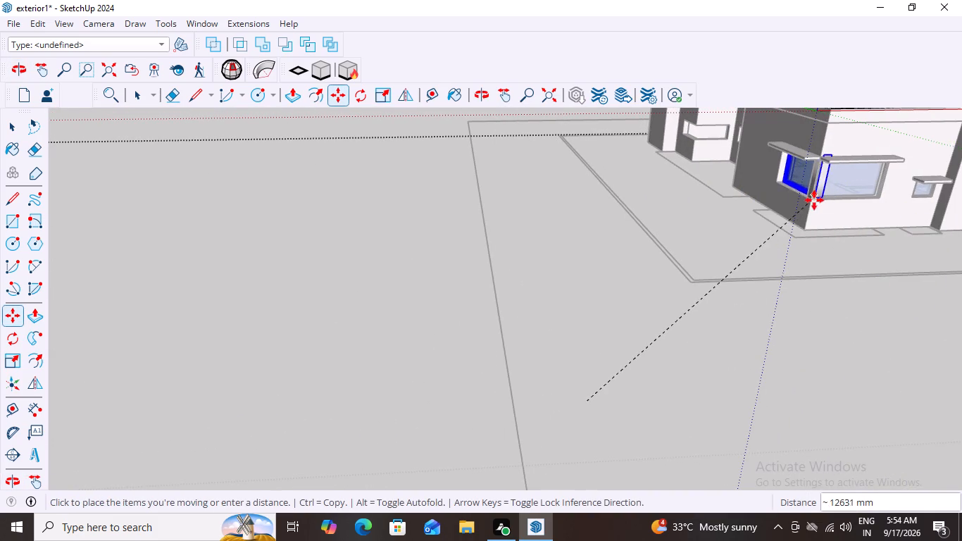
scroll(807, 199, up, 8)
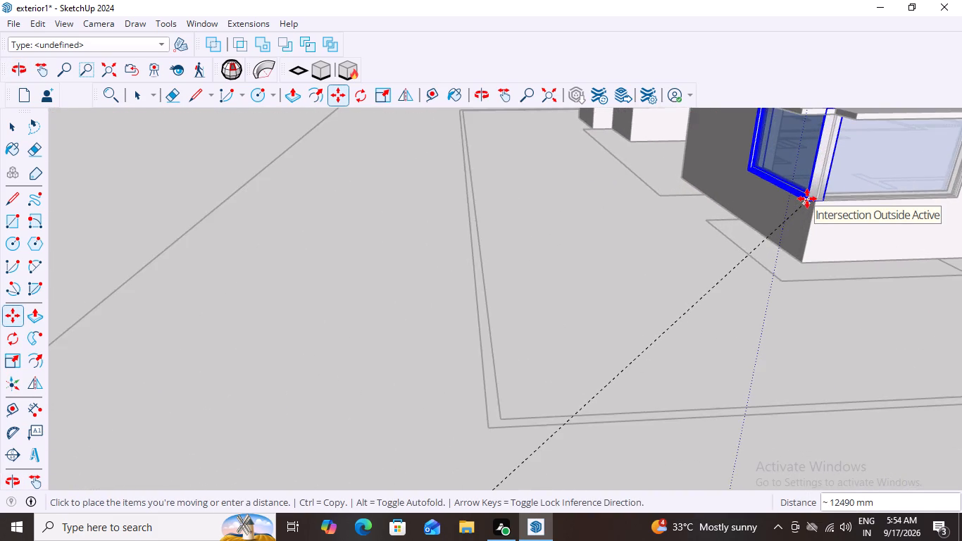
scroll(807, 199, up, 2)
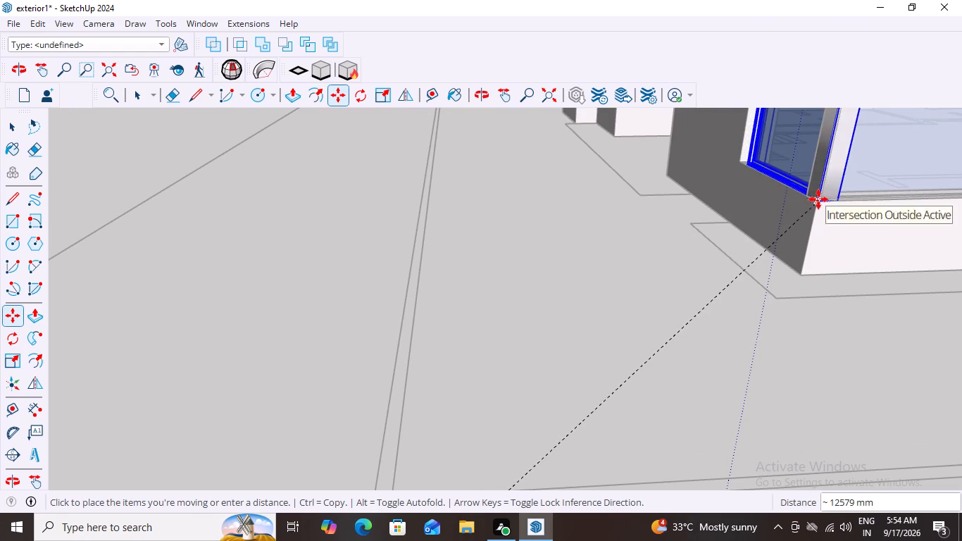
click(811, 198)
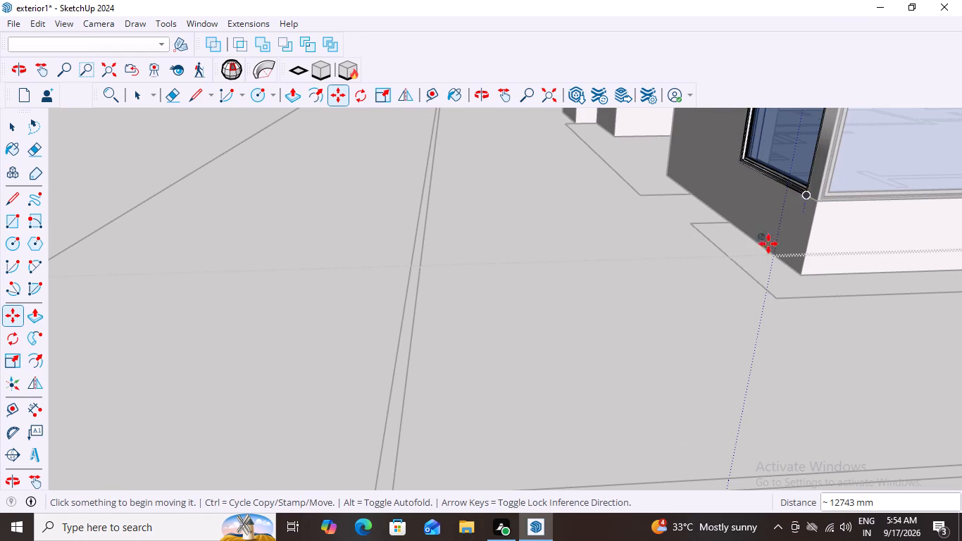
key(space)
Examine the placed end-wall window and the windows that are still detached, away from the house.
middle_drag(644, 332, 549, 360)
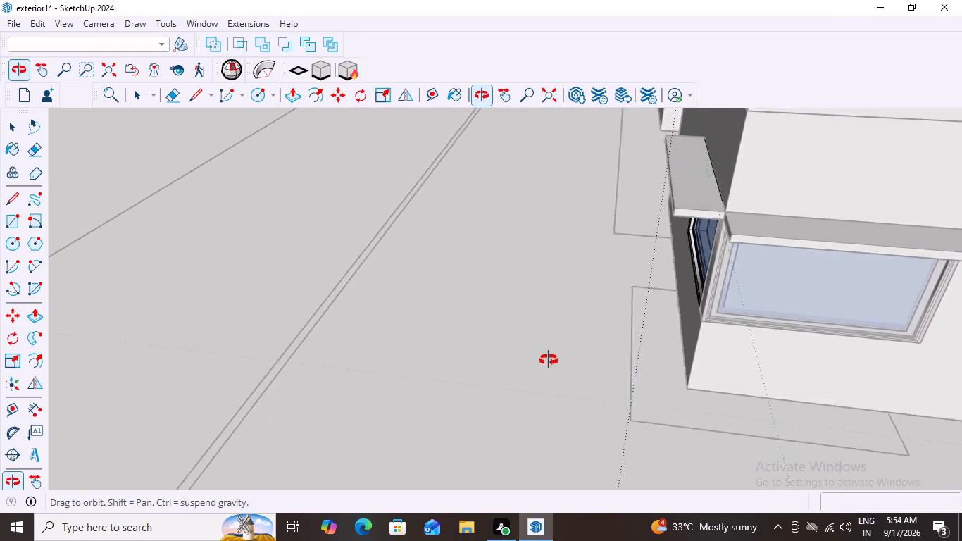
middle_drag(549, 360, 713, 387)
middle_drag(711, 387, 701, 383)
scroll(589, 361, down, 10)
middle_click(582, 363)
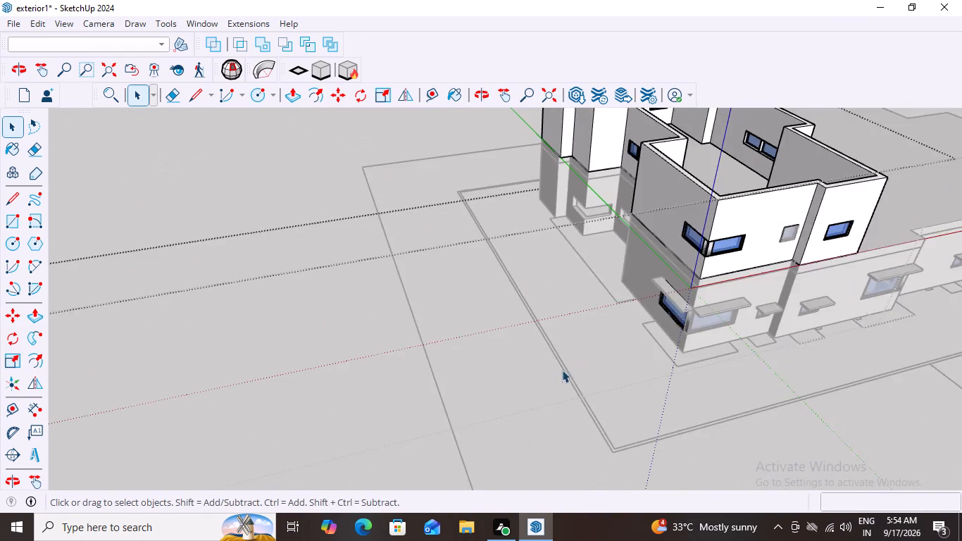
scroll(562, 370, down, 20)
scroll(268, 421, up, 2)
scroll(237, 343, up, 2)
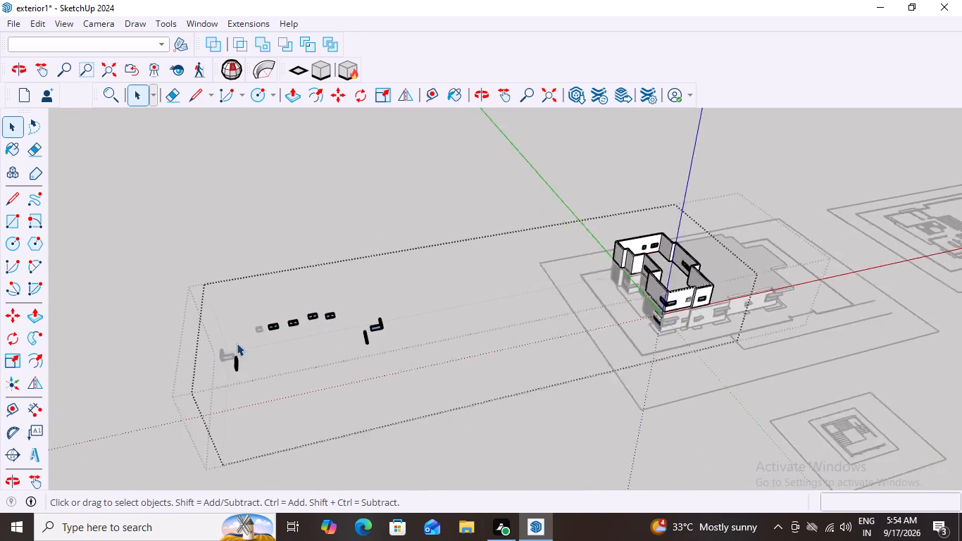
scroll(237, 343, up, 17)
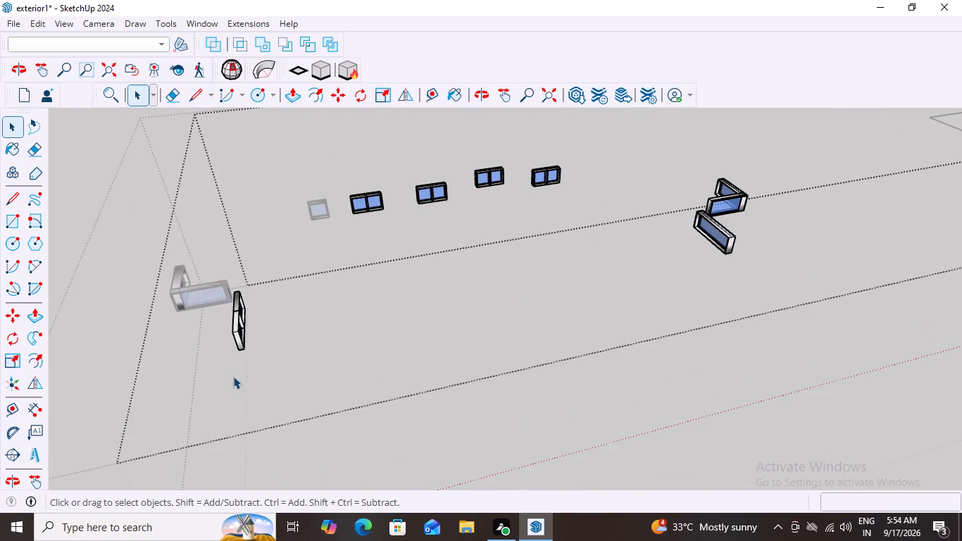
middle_drag(235, 373, 309, 348)
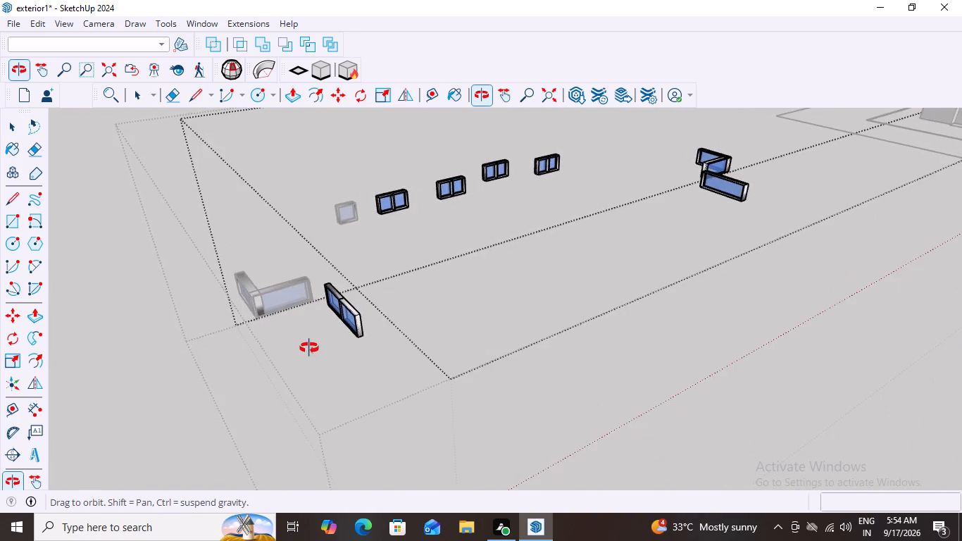
middle_drag(309, 348, 501, 378)
scroll(499, 373, down, 12)
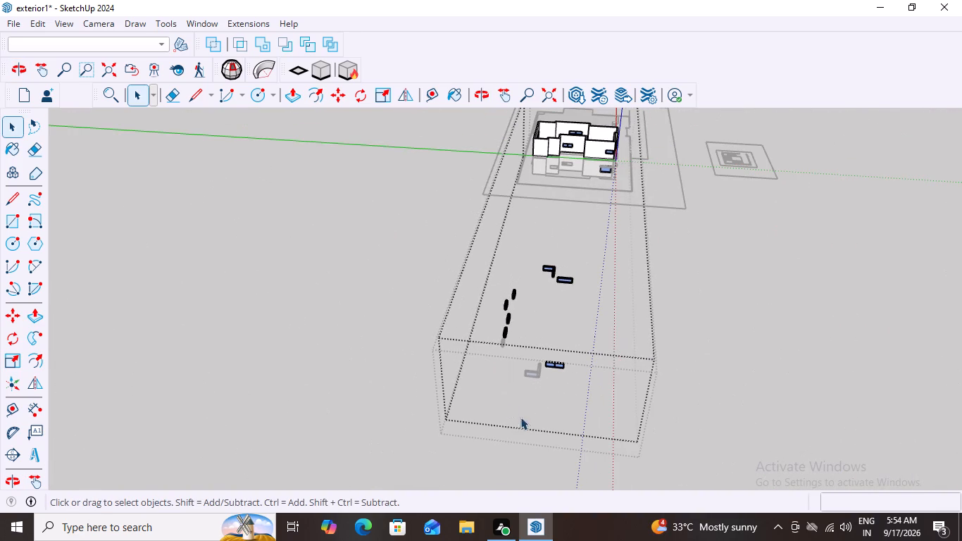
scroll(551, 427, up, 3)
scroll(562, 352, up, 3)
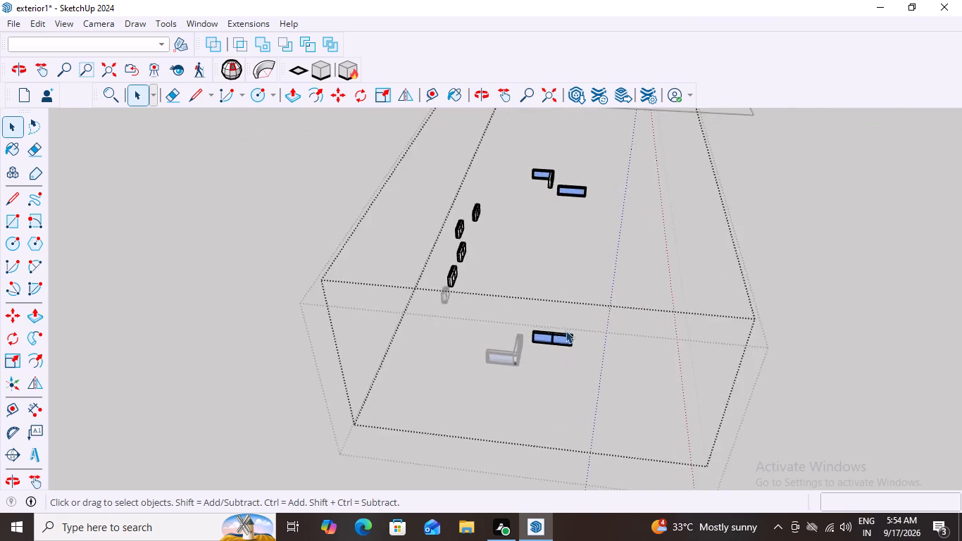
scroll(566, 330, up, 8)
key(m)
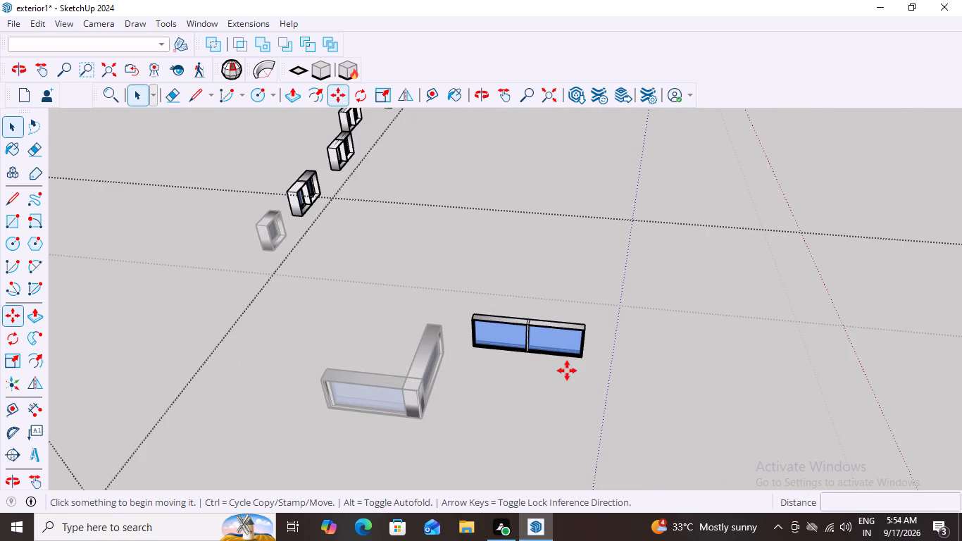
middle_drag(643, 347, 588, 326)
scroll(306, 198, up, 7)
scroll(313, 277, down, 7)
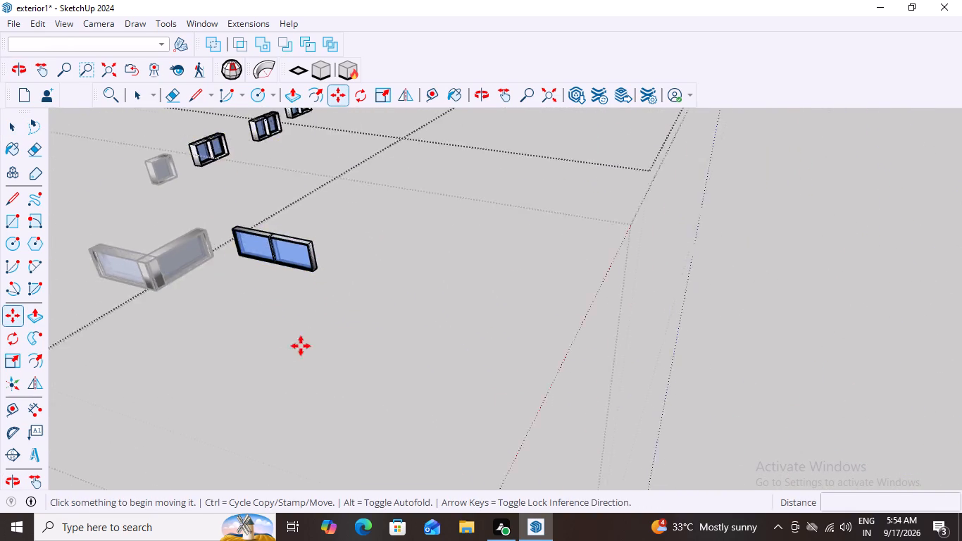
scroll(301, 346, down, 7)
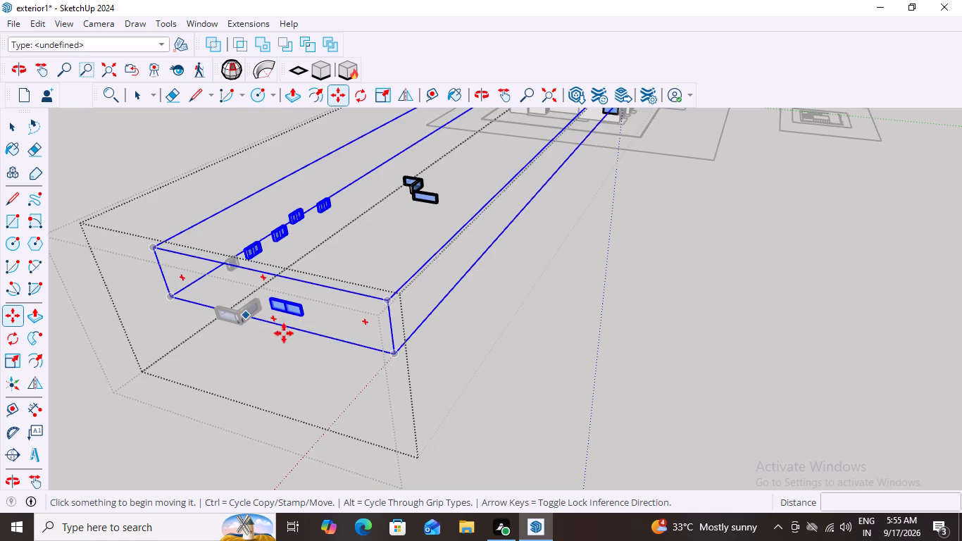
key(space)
Move the front-facing window of the detached L-shaped pair about 54446 mm by its lower outer corner into the ground-floor opening beside the entrance recess.
right_click(495, 291)
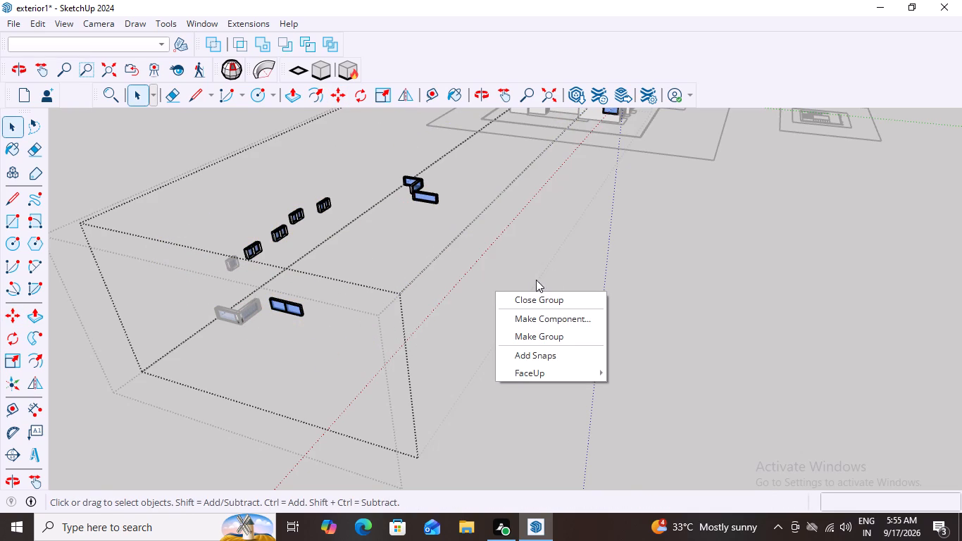
click(423, 189)
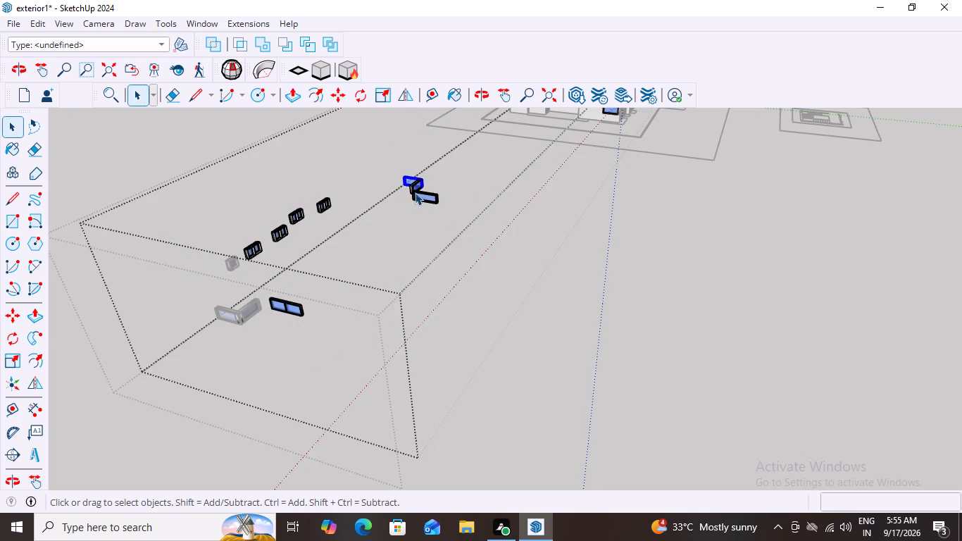
middle_drag(452, 187, 210, 291)
middle_drag(487, 177, 399, 182)
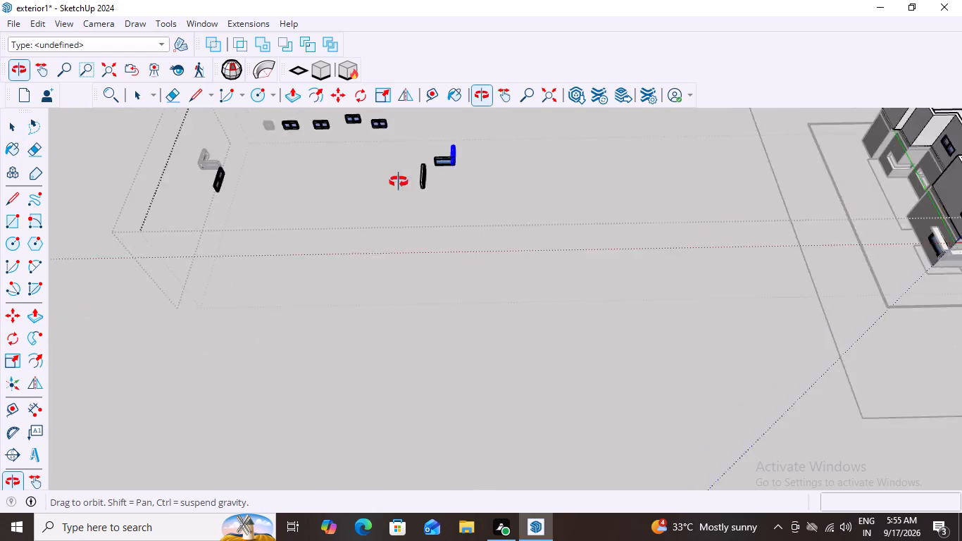
middle_drag(399, 182, 237, 169)
scroll(608, 145, up, 2)
middle_drag(598, 165, 551, 139)
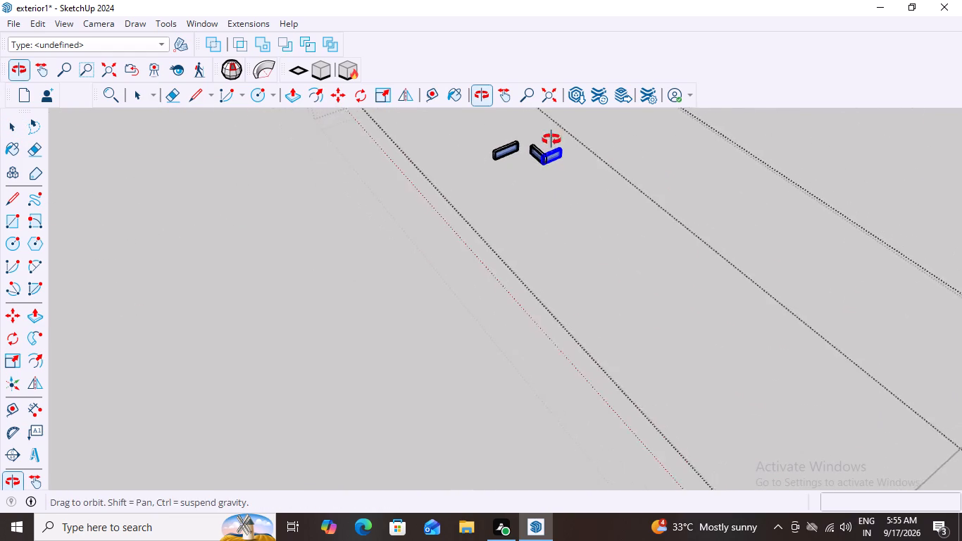
middle_drag(551, 139, 534, 123)
scroll(555, 166, up, 4)
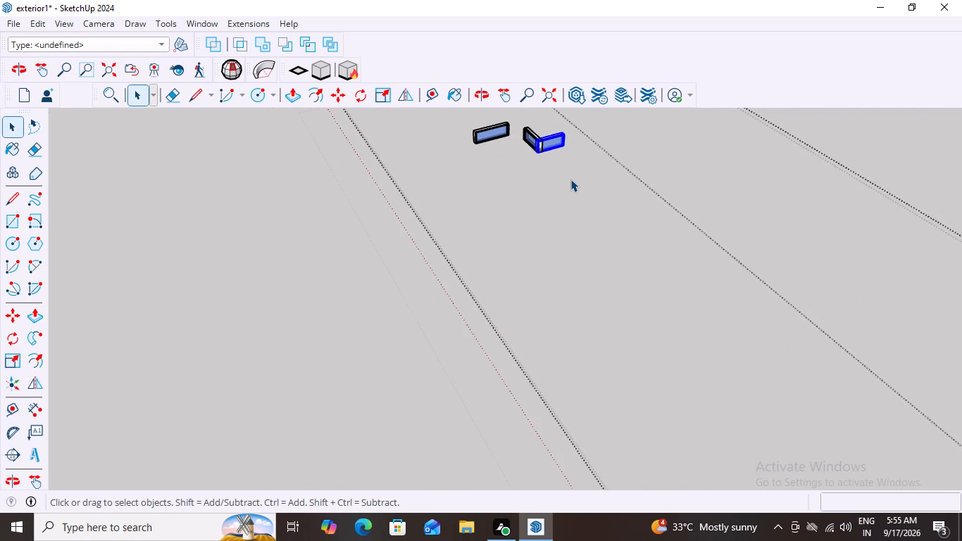
key(m)
scroll(568, 139, up, 2)
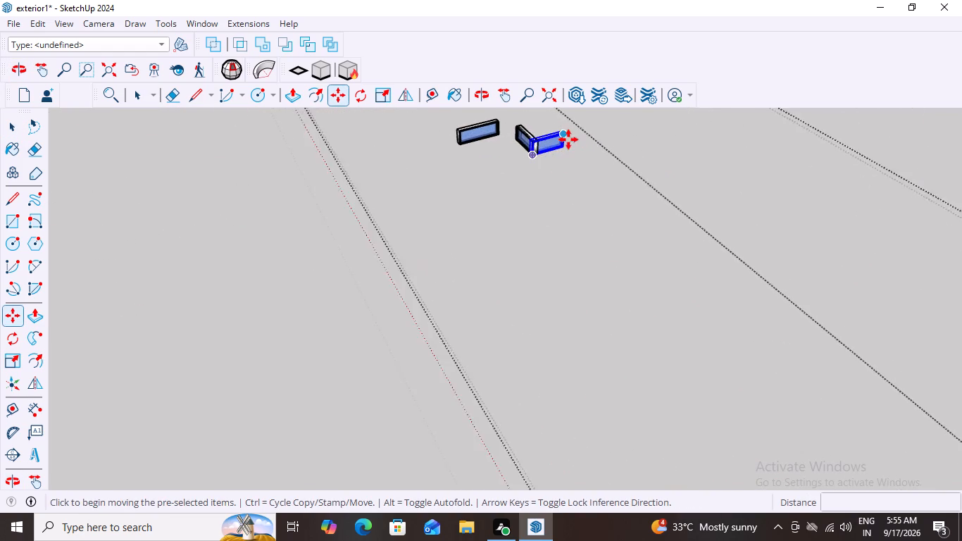
scroll(568, 139, up, 8)
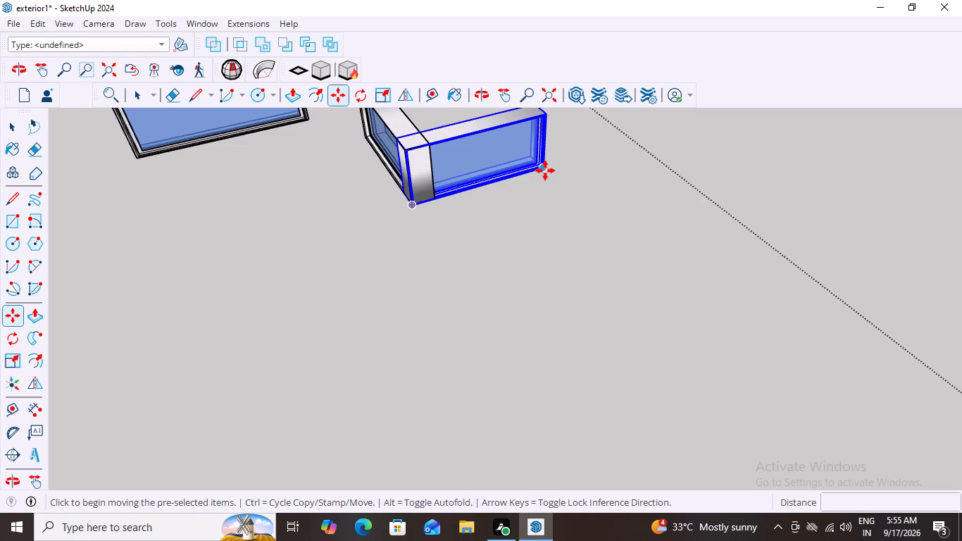
scroll(549, 178, up, 4)
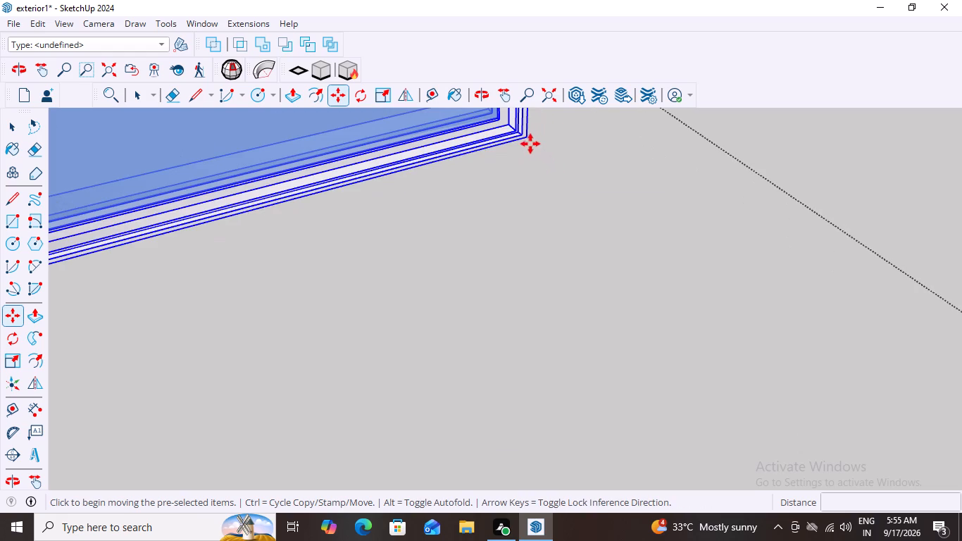
click(529, 139)
scroll(575, 225, down, 15)
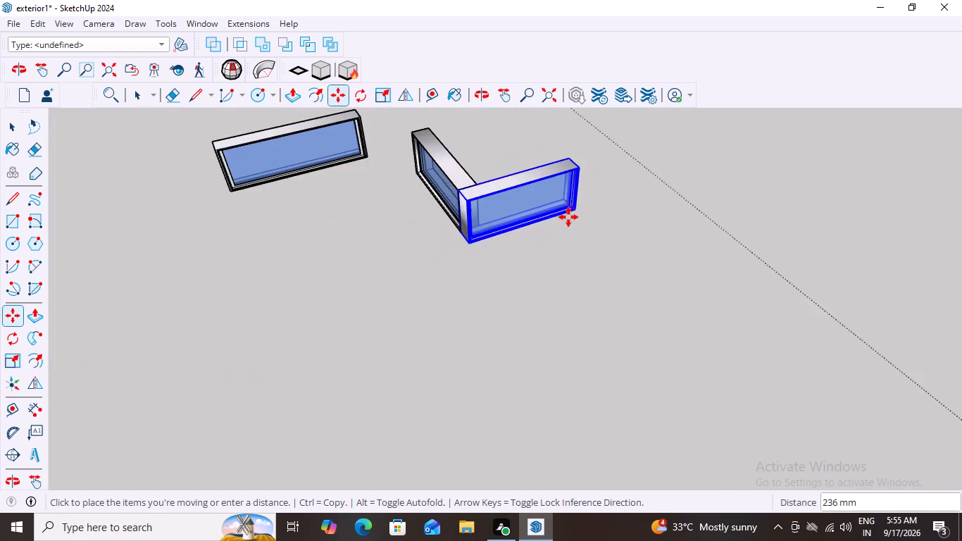
scroll(568, 216, down, 14)
scroll(632, 251, down, 18)
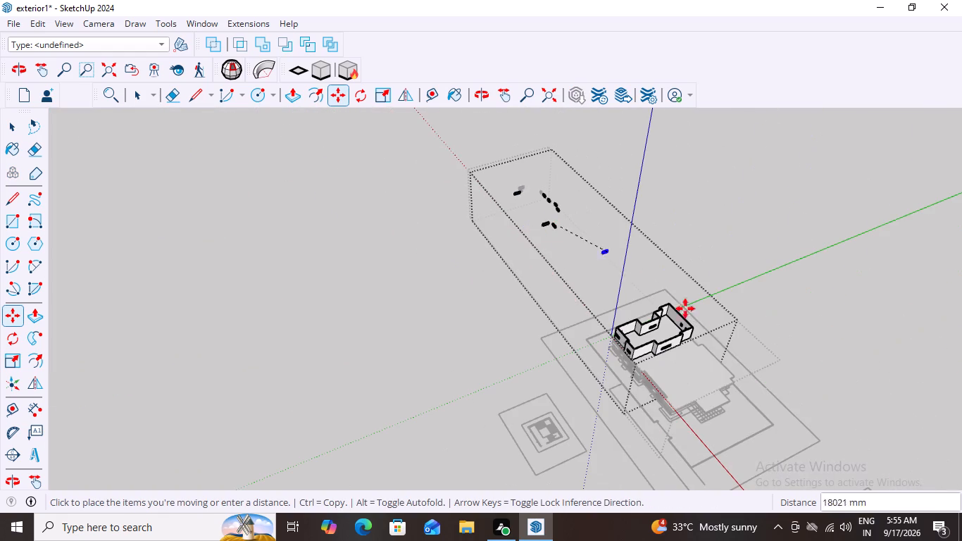
middle_drag(749, 430, 737, 423)
middle_drag(701, 387, 609, 253)
middle_drag(721, 433, 704, 433)
scroll(701, 428, up, 17)
scroll(702, 402, up, 4)
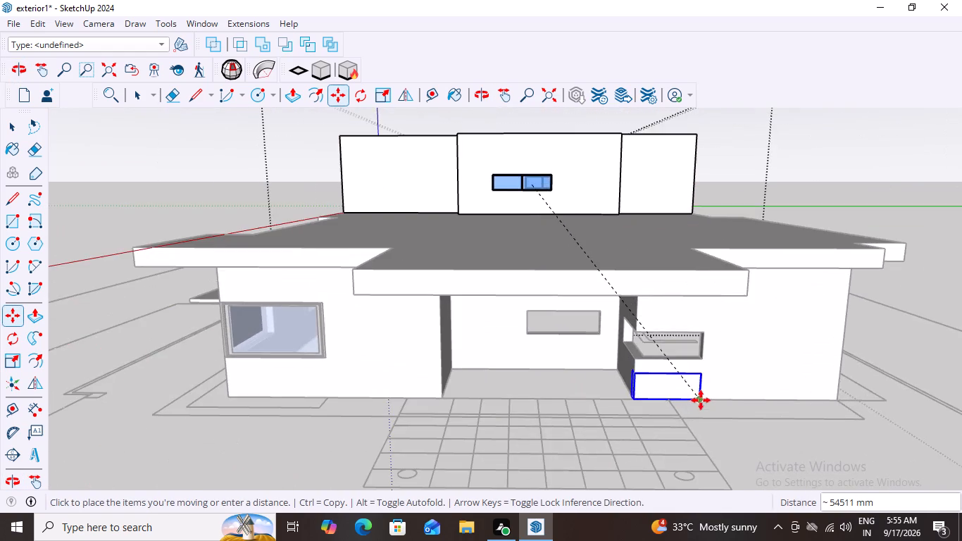
scroll(699, 392, up, 4)
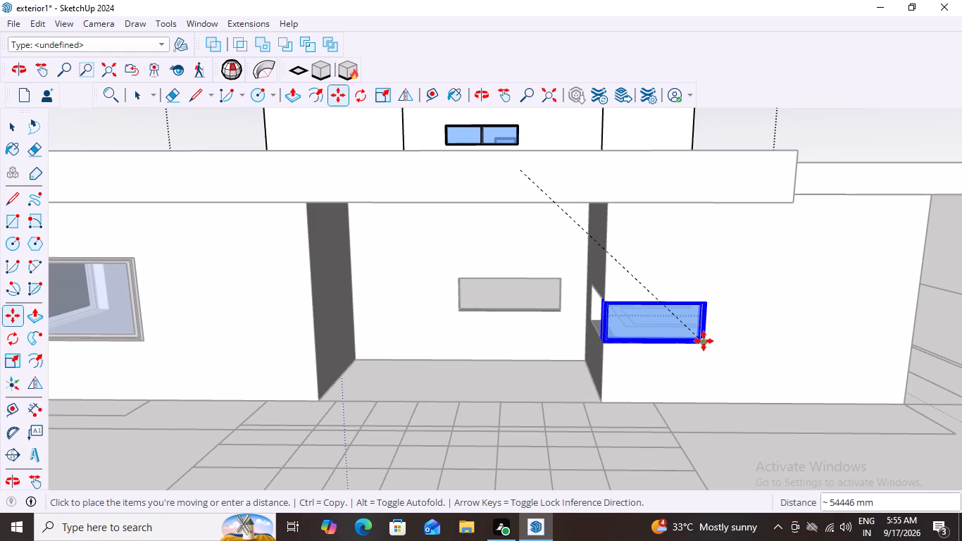
click(704, 341)
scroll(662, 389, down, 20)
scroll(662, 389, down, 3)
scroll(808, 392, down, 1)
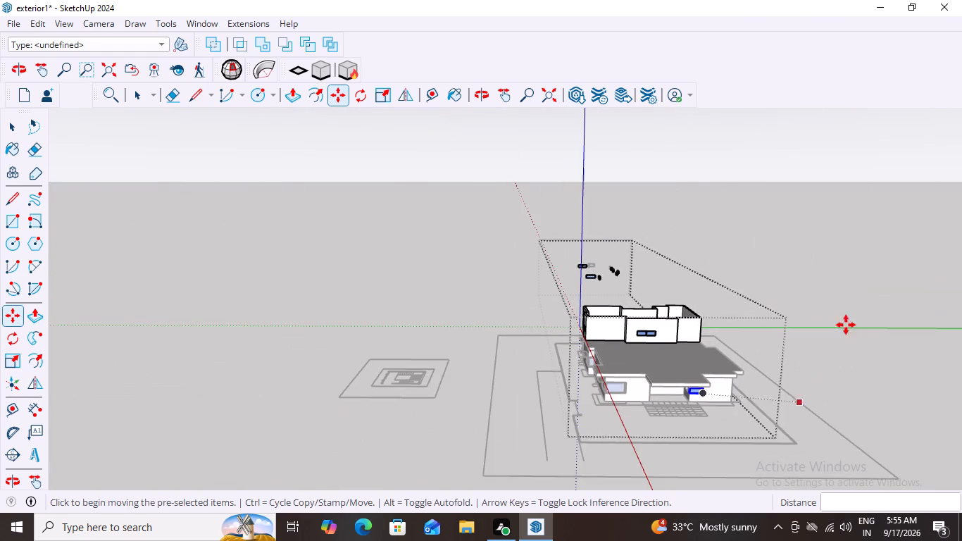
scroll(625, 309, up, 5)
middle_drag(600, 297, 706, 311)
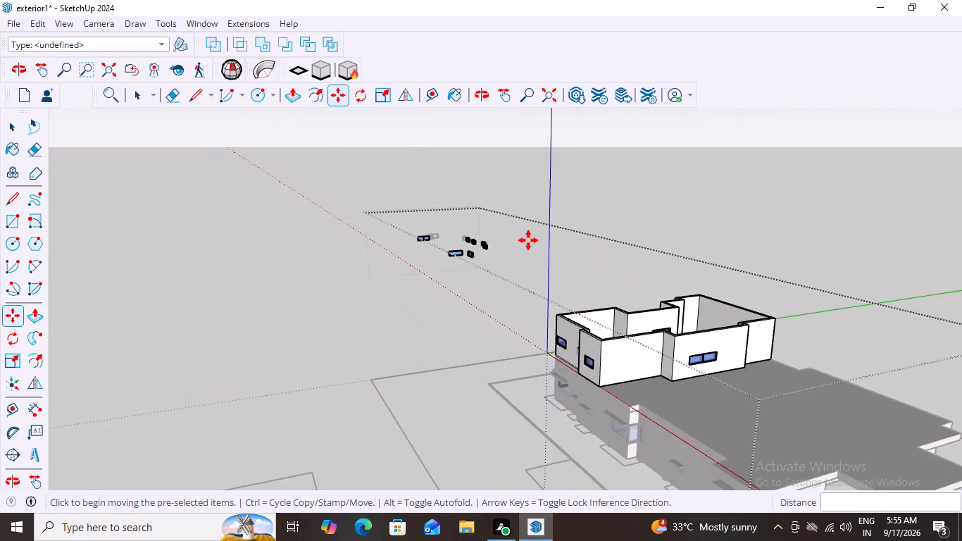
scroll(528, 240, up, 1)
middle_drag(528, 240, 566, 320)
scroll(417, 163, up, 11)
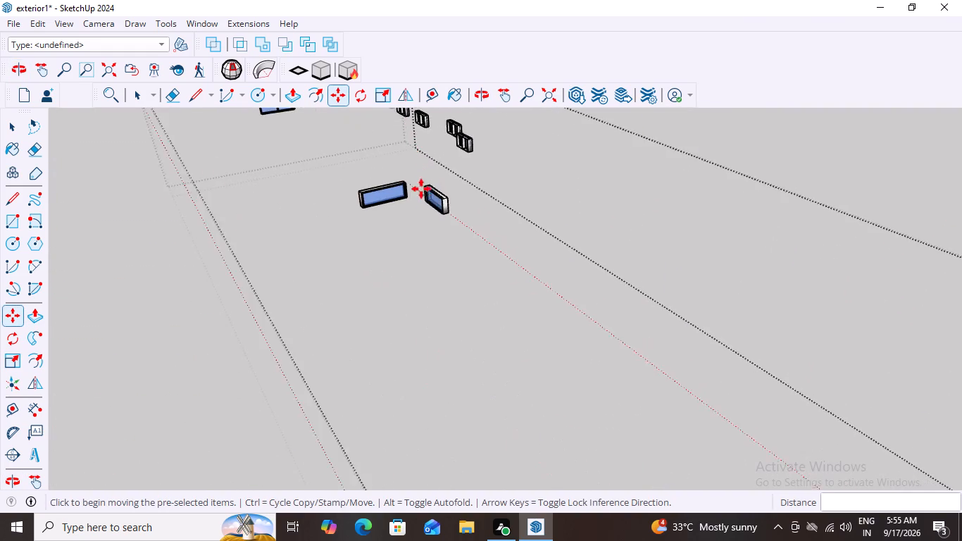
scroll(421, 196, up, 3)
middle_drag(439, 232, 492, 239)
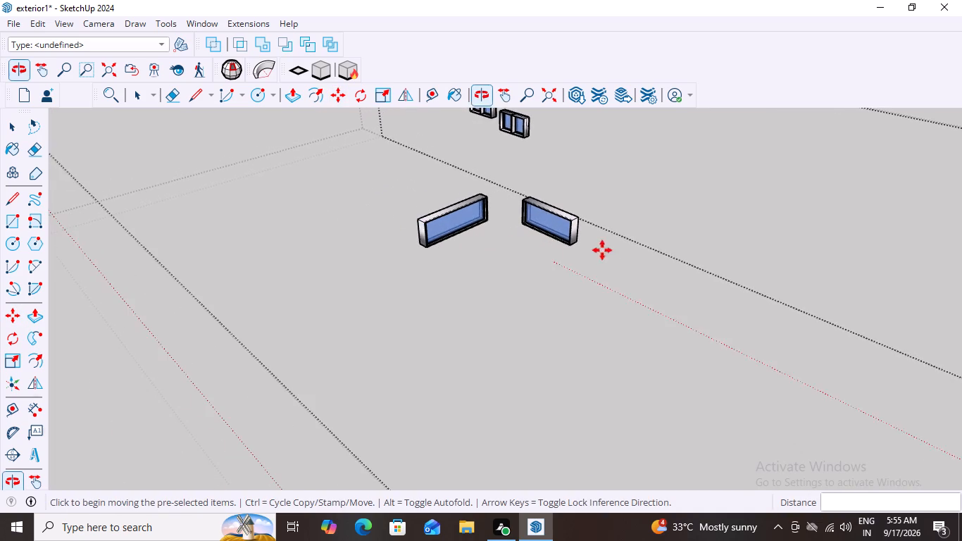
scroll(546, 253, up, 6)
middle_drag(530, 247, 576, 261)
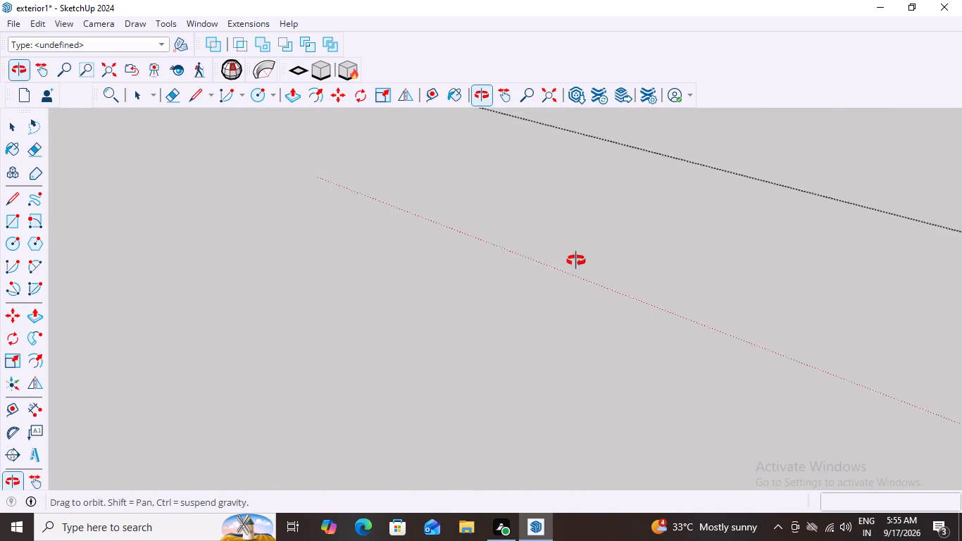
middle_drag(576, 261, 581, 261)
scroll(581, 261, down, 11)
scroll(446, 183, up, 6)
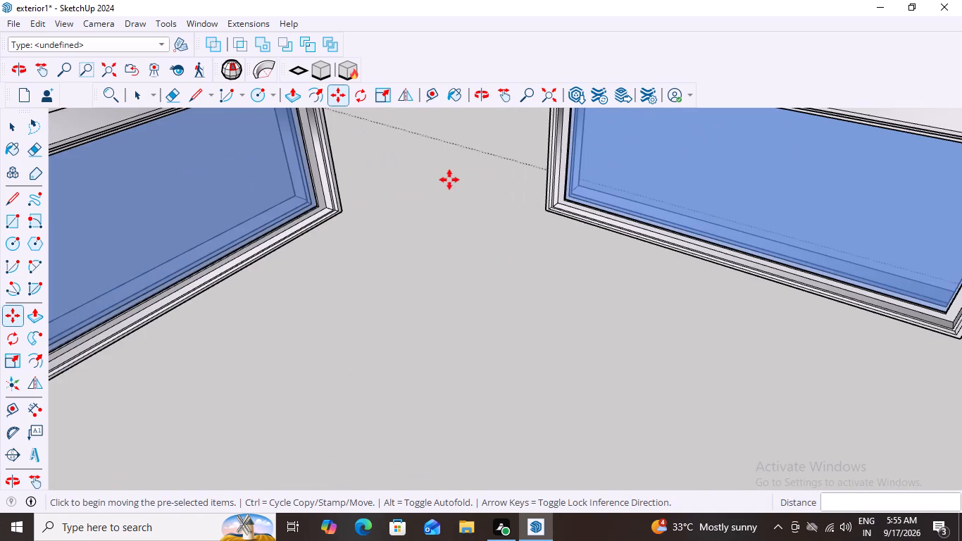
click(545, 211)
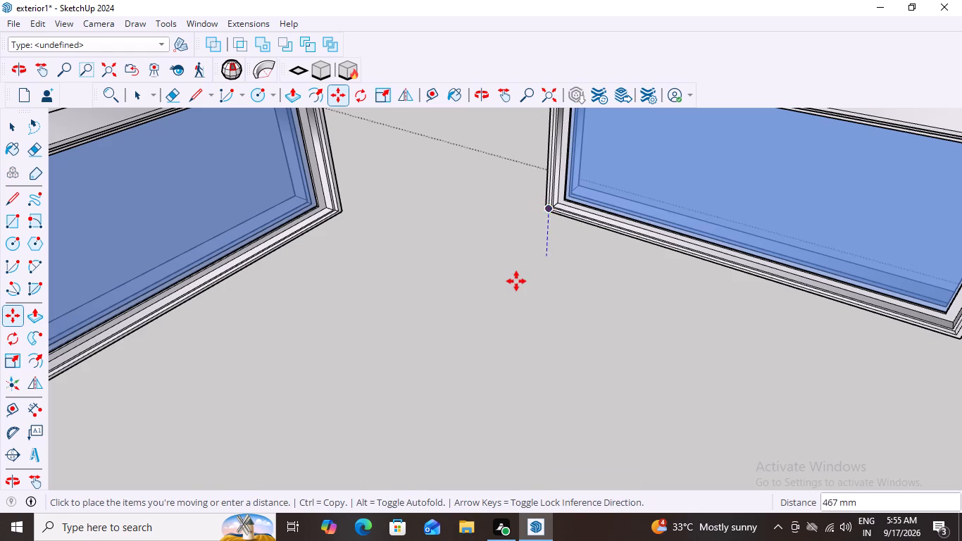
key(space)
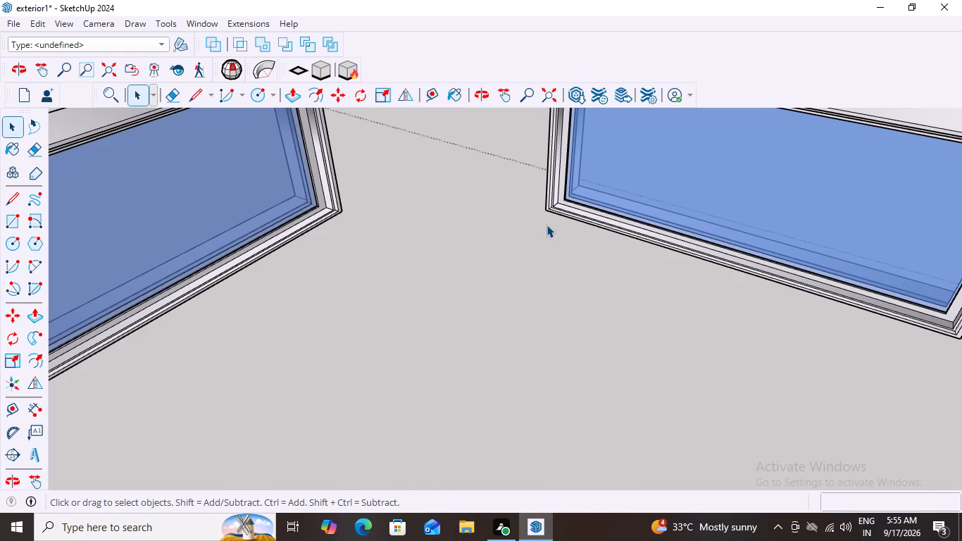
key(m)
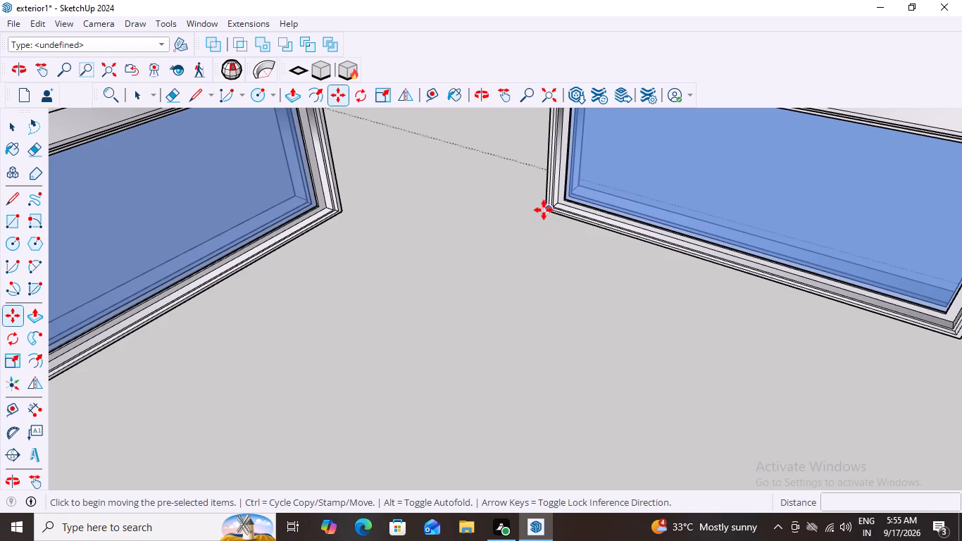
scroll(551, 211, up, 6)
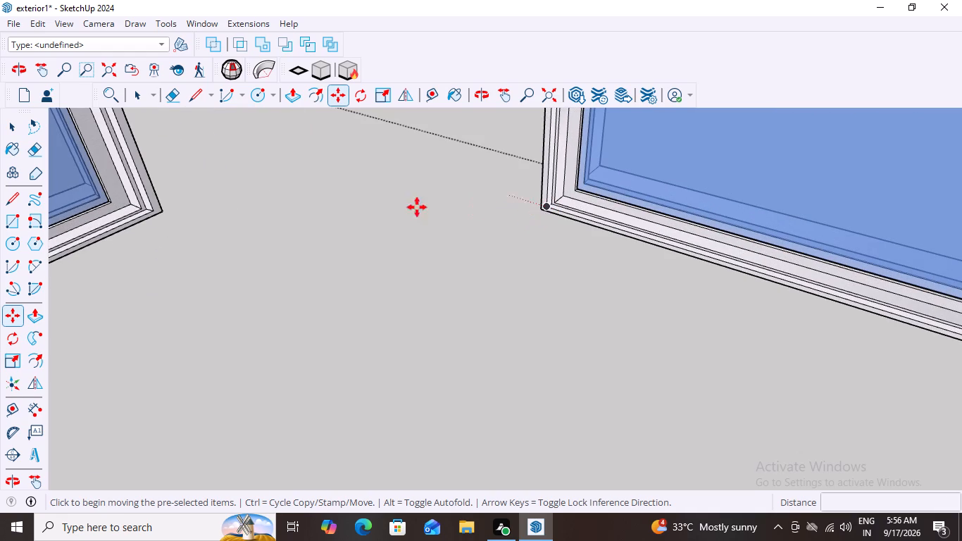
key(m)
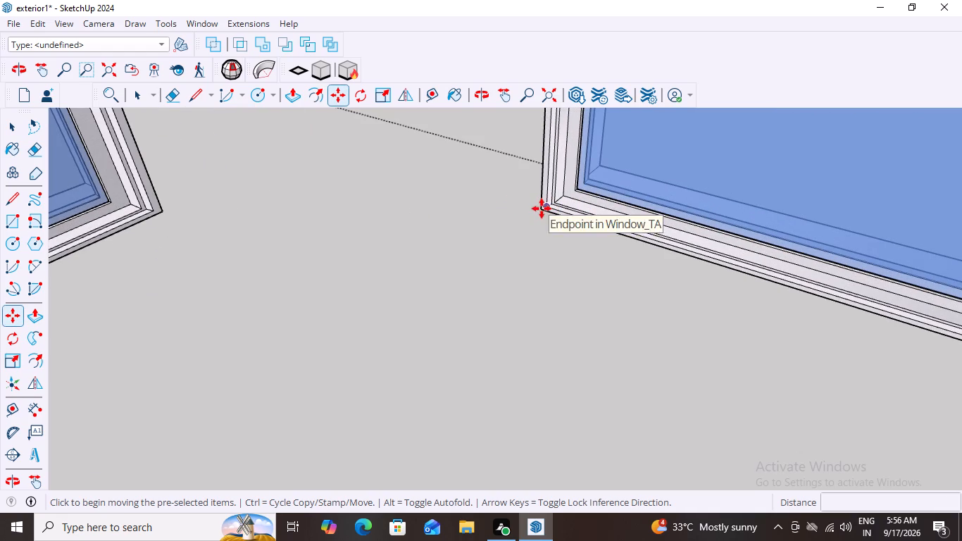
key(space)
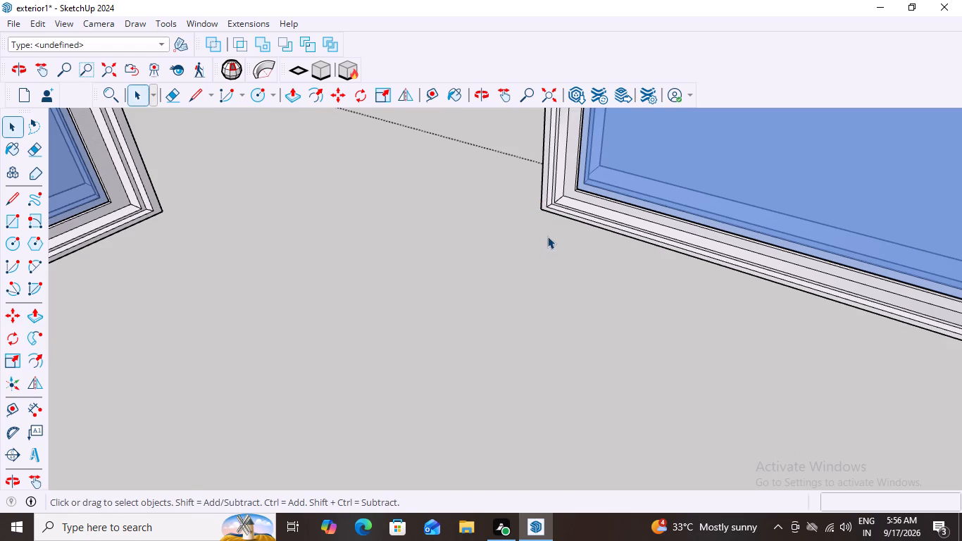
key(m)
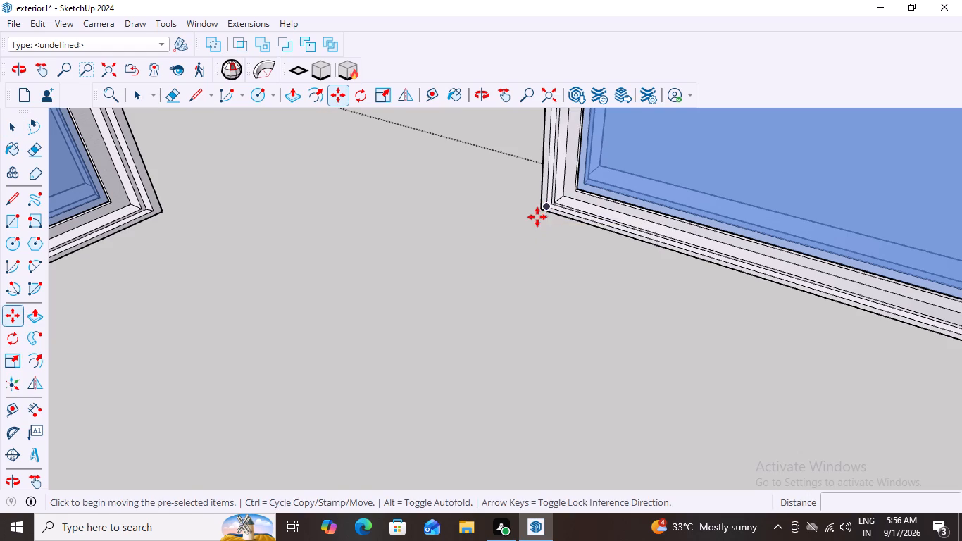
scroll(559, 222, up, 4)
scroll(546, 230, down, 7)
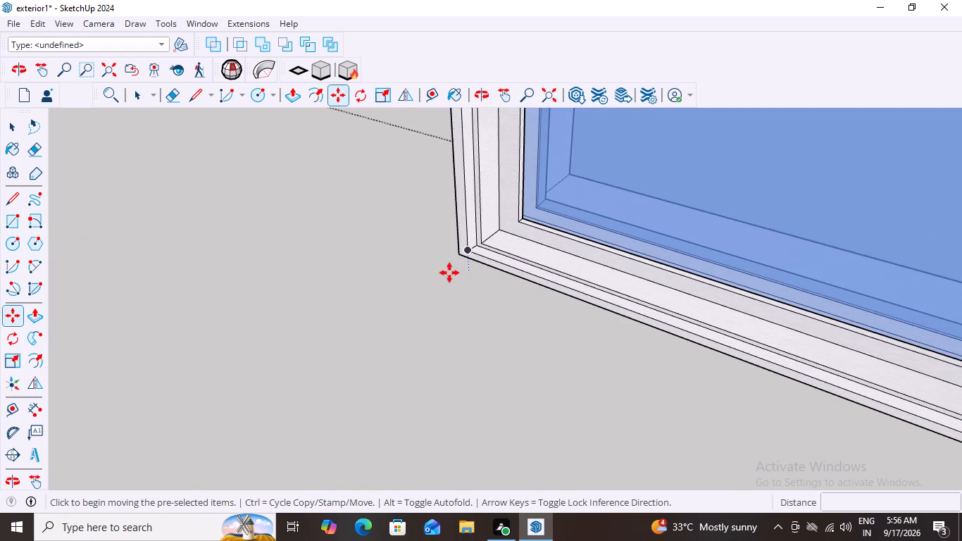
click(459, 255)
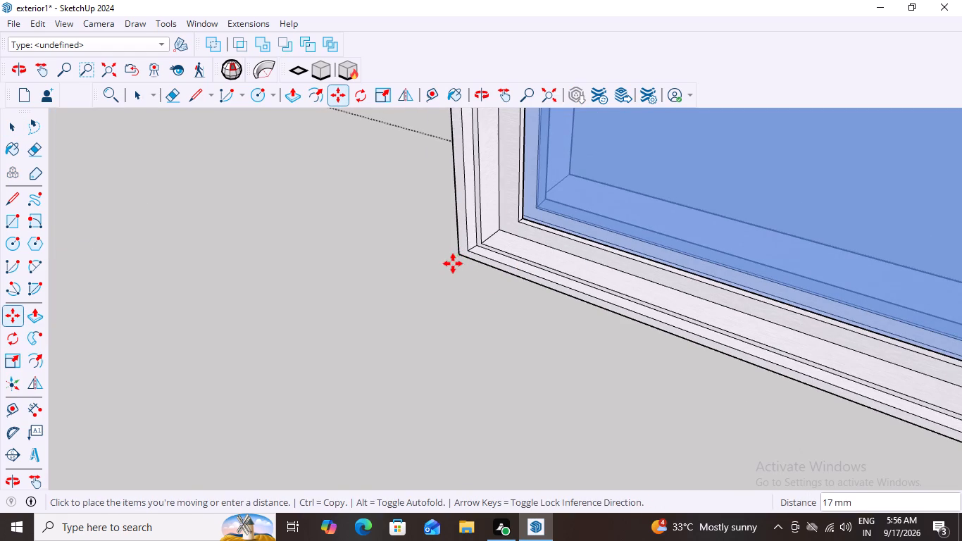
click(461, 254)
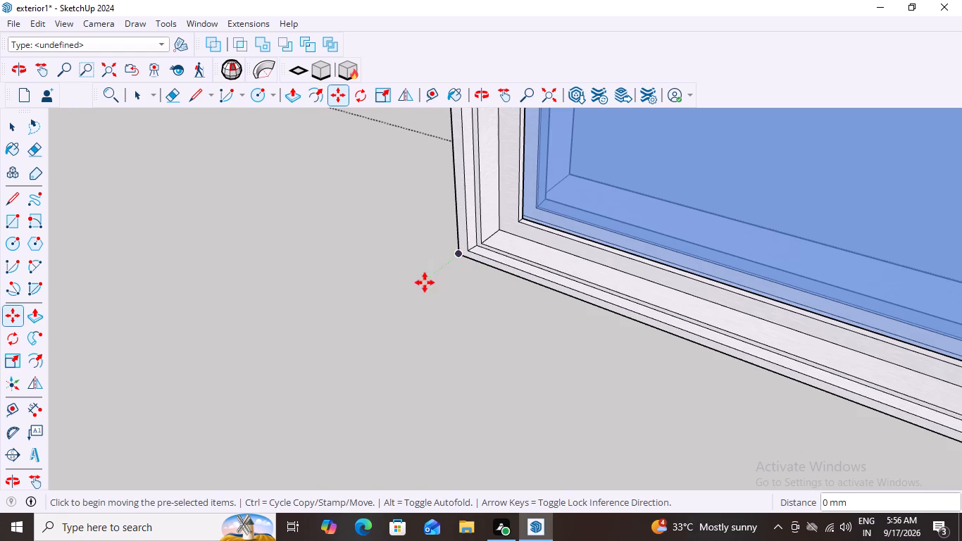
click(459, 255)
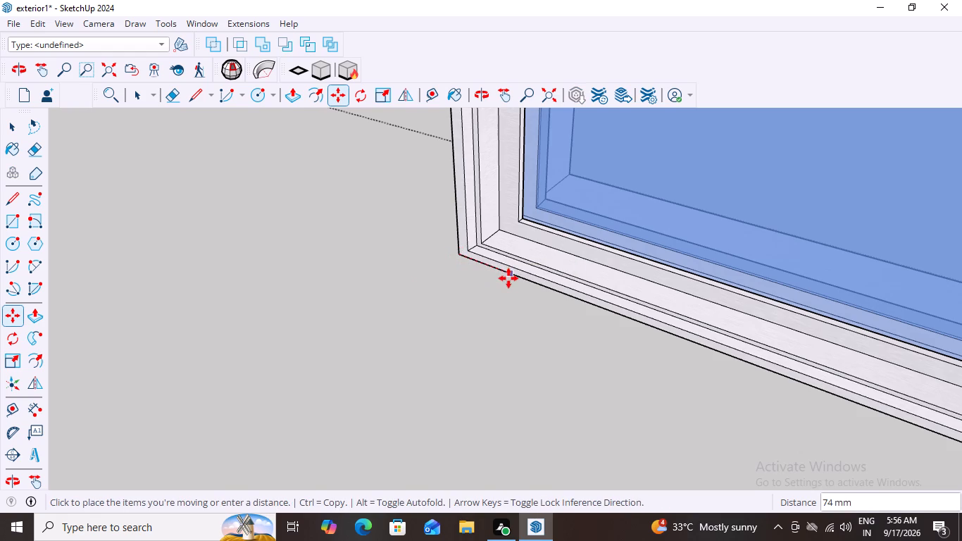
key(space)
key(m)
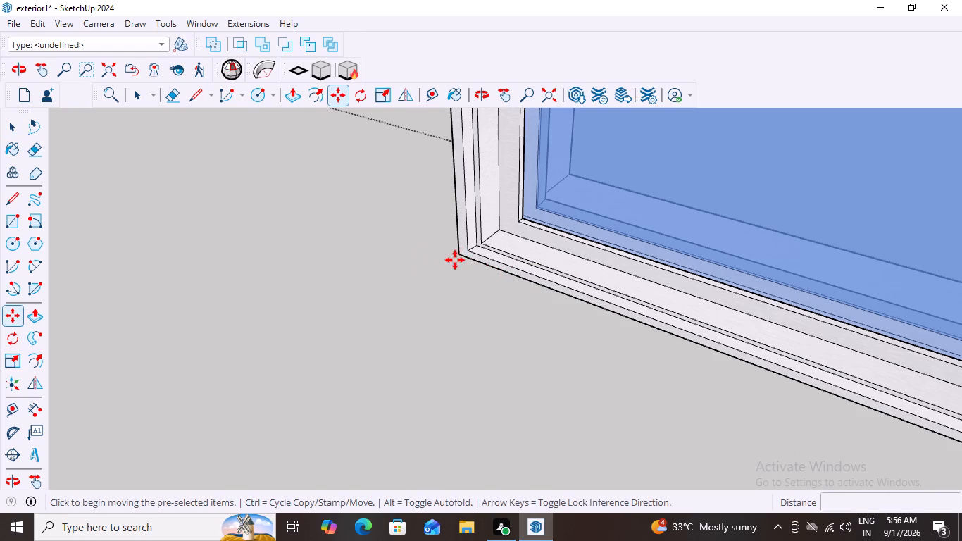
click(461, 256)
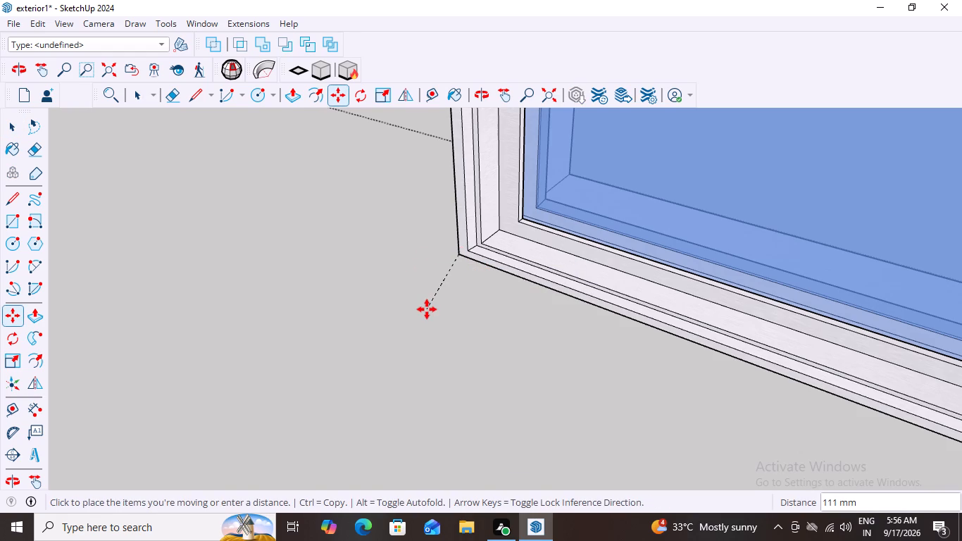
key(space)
Move the remaining window of the detached L-shaped pair about 54433 mm by its lower corner into the opening in the entrance recess's side wall.
scroll(427, 309, down, 11)
click(496, 247)
click(466, 297)
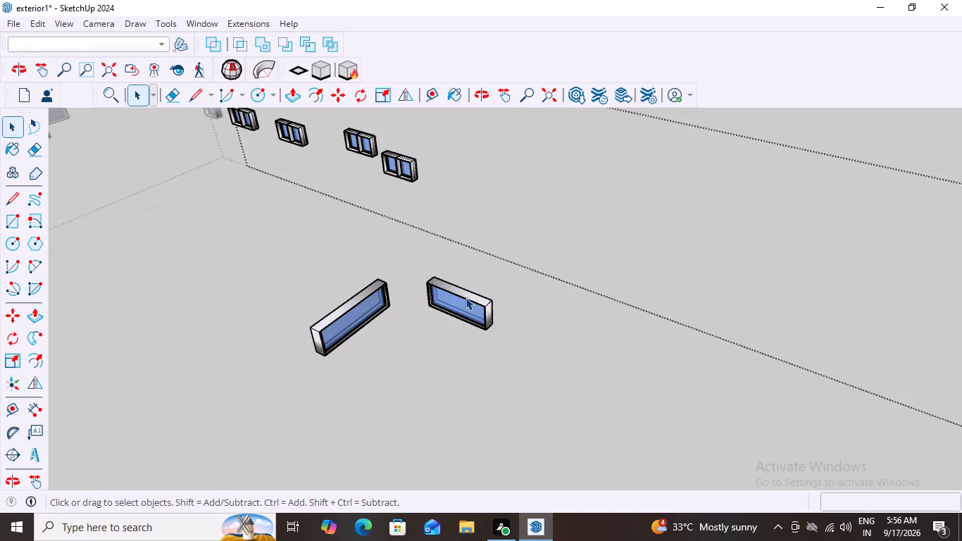
scroll(419, 330, up, 11)
scroll(433, 290, down, 3)
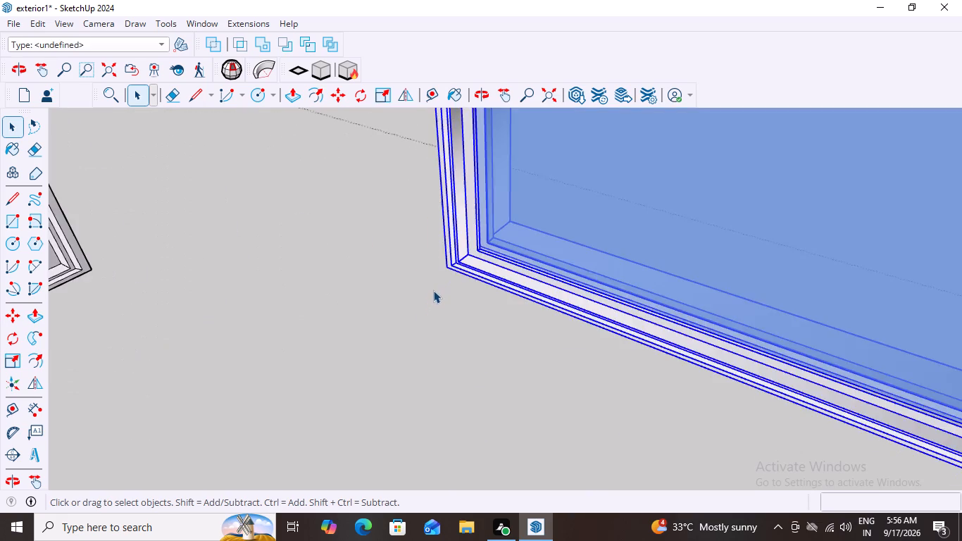
scroll(433, 290, down, 2)
key(m)
scroll(435, 277, up, 8)
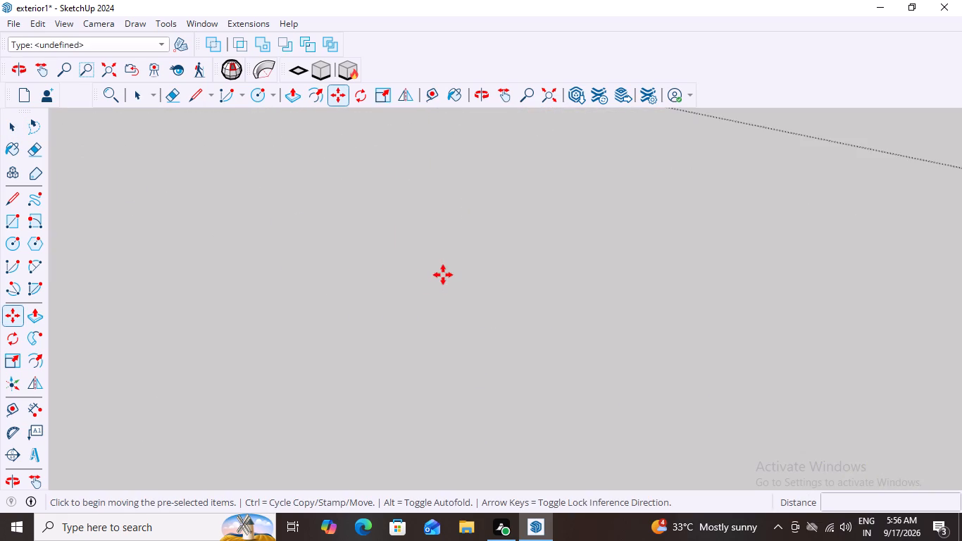
scroll(443, 275, down, 8)
scroll(455, 334, up, 3)
scroll(455, 334, down, 2)
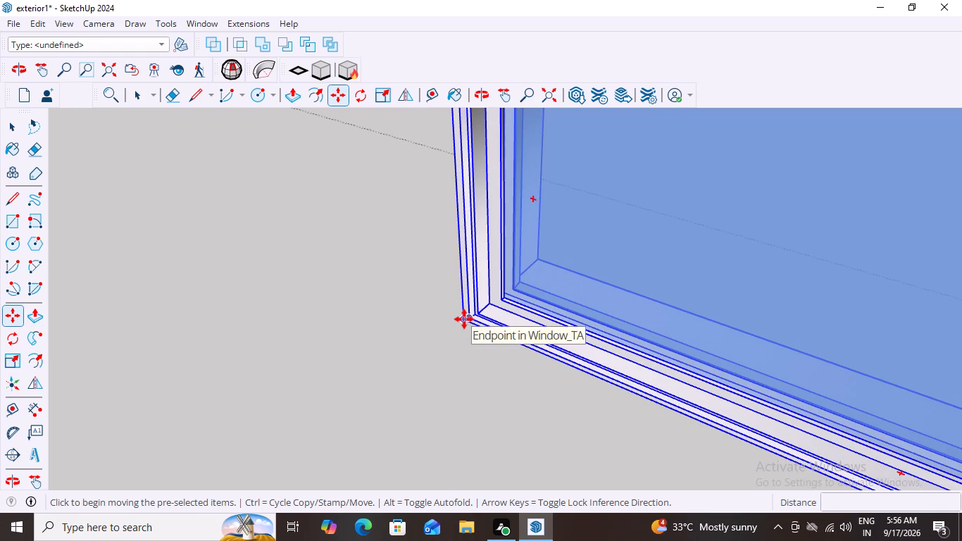
click(463, 321)
scroll(485, 334, down, 9)
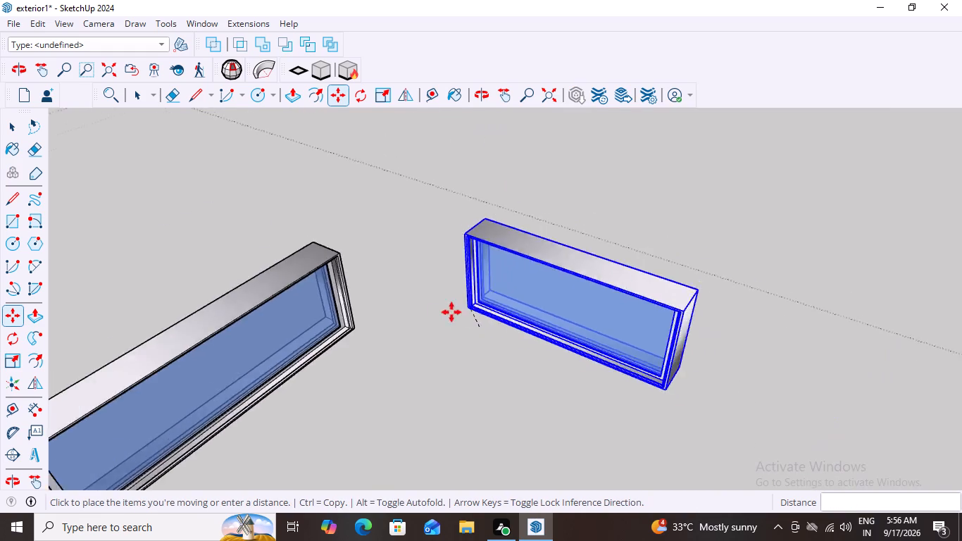
scroll(450, 313, down, 10)
scroll(551, 313, down, 17)
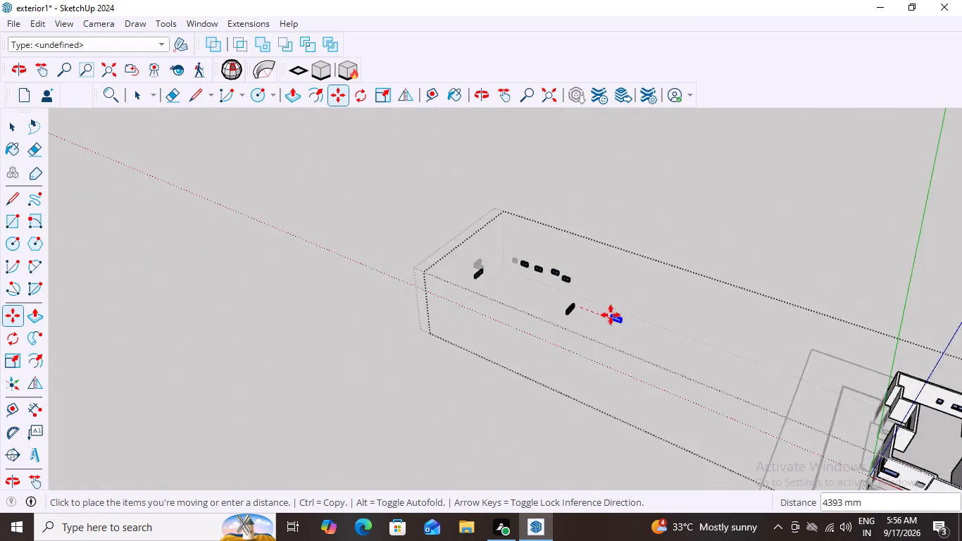
scroll(611, 315, down, 10)
scroll(801, 430, up, 7)
middle_drag(787, 422, 777, 417)
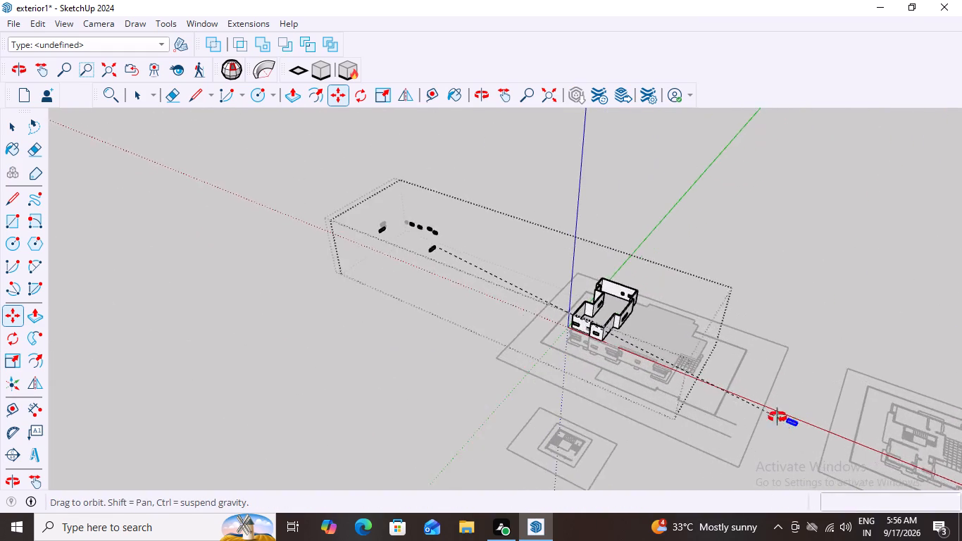
middle_drag(777, 417, 708, 367)
scroll(649, 441, up, 11)
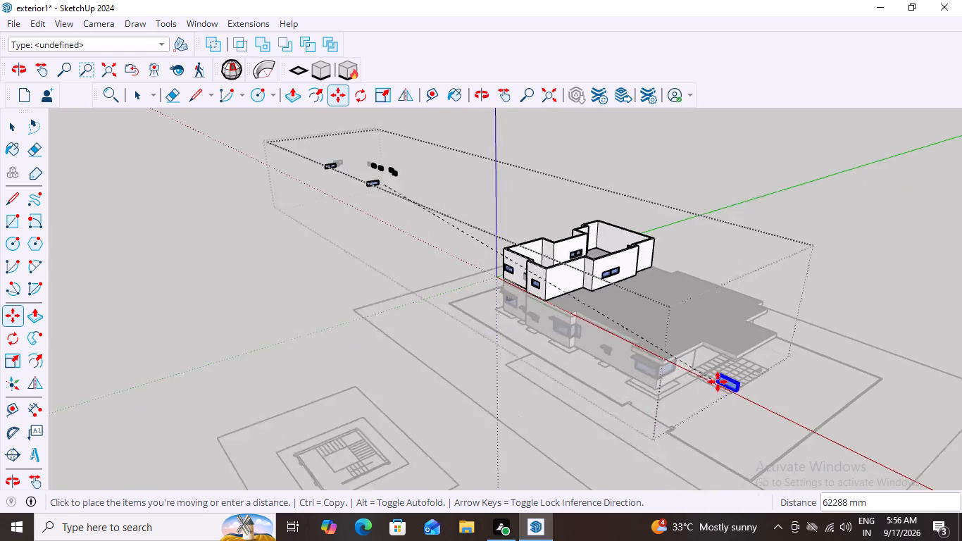
scroll(718, 382, up, 1)
middle_drag(811, 374, 691, 327)
scroll(709, 387, up, 9)
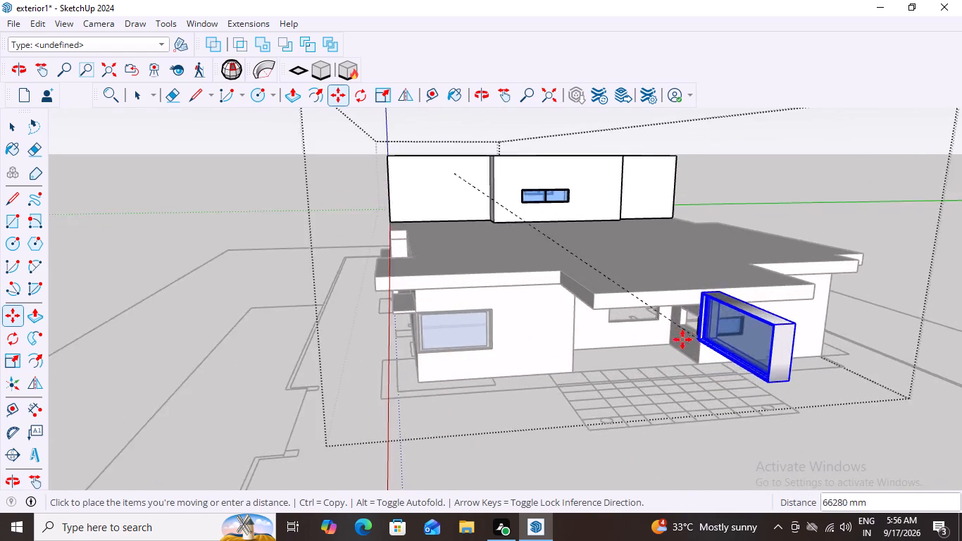
scroll(682, 340, up, 7)
scroll(691, 335, down, 4)
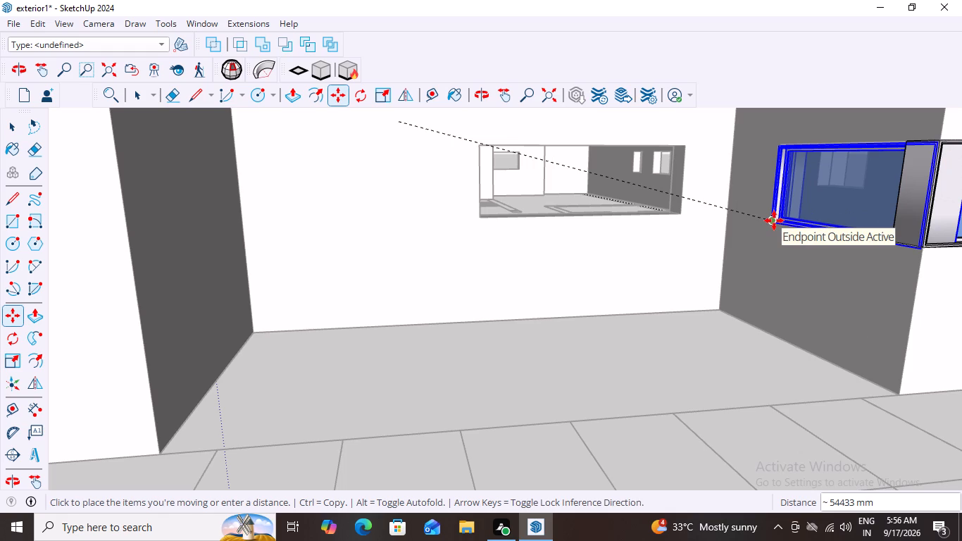
click(774, 220)
Move the remaining detached long single-pane window about 54200 mm by its lower corner into the opening in the entrance recess's back wall.
middle_drag(619, 377, 505, 359)
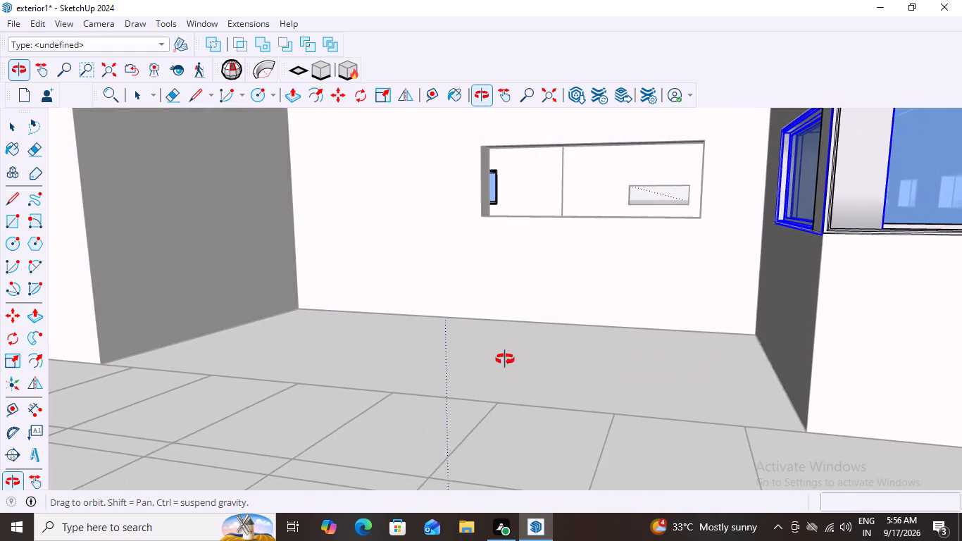
middle_drag(505, 359, 582, 409)
scroll(582, 409, down, 15)
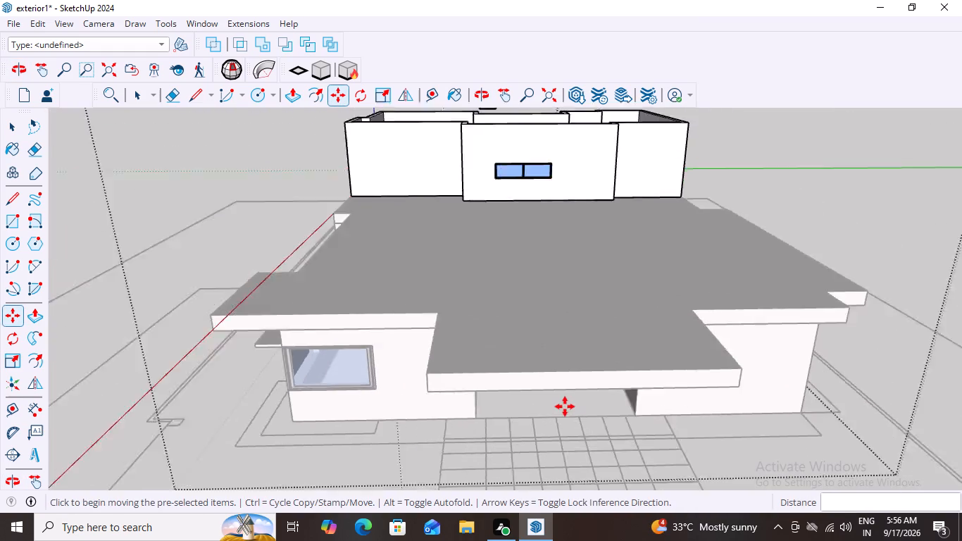
scroll(565, 406, down, 13)
scroll(551, 222, up, 8)
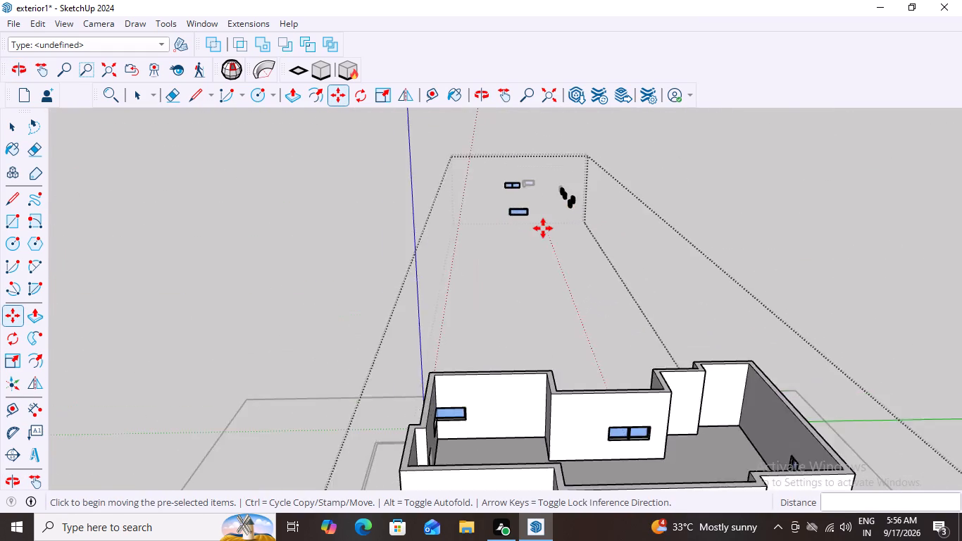
scroll(543, 228, up, 3)
key(space)
scroll(499, 195, up, 3)
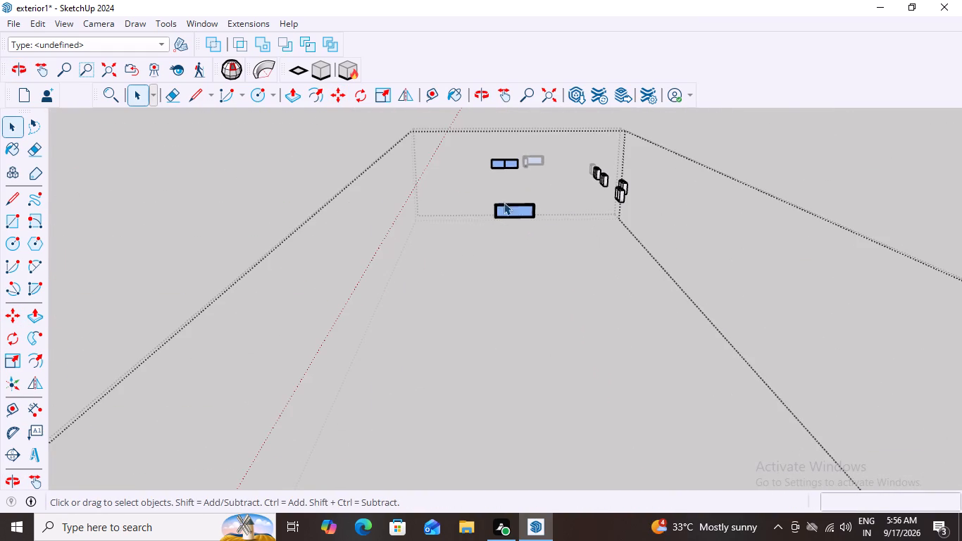
click(509, 207)
scroll(516, 203, up, 19)
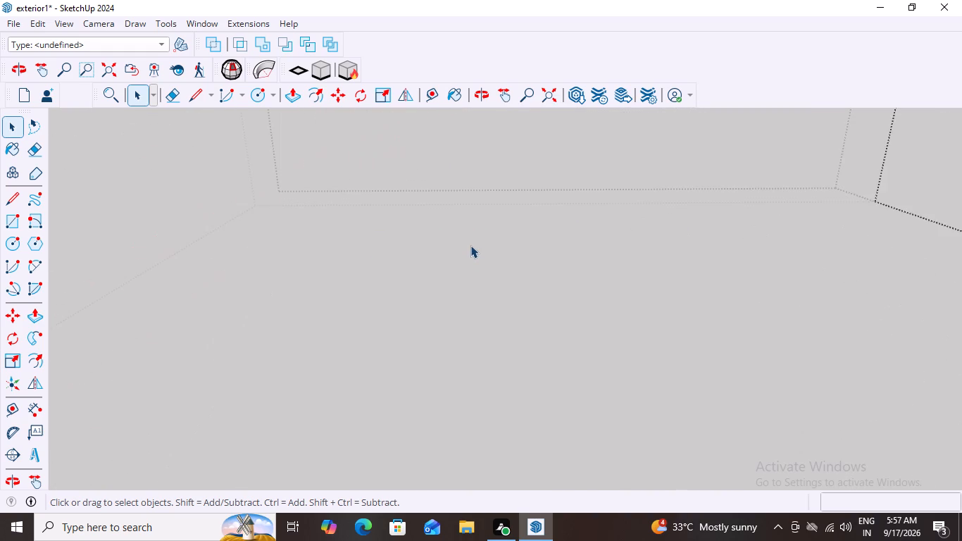
scroll(470, 248, down, 3)
key(m)
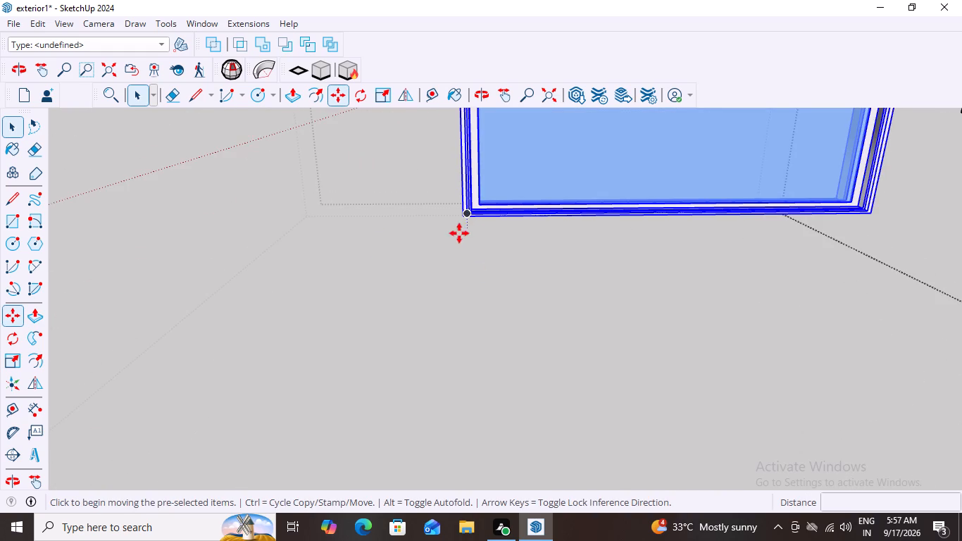
click(874, 213)
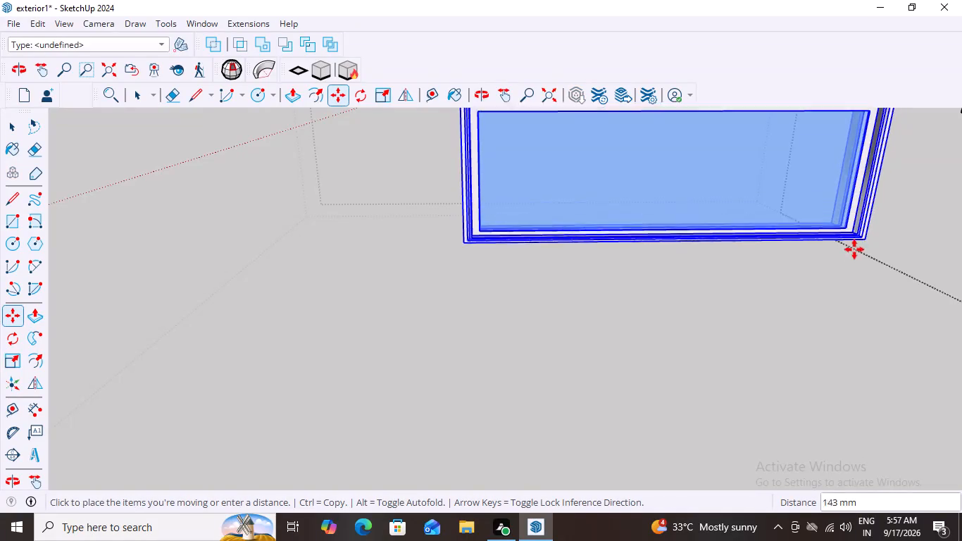
scroll(856, 252, down, 17)
scroll(782, 252, down, 20)
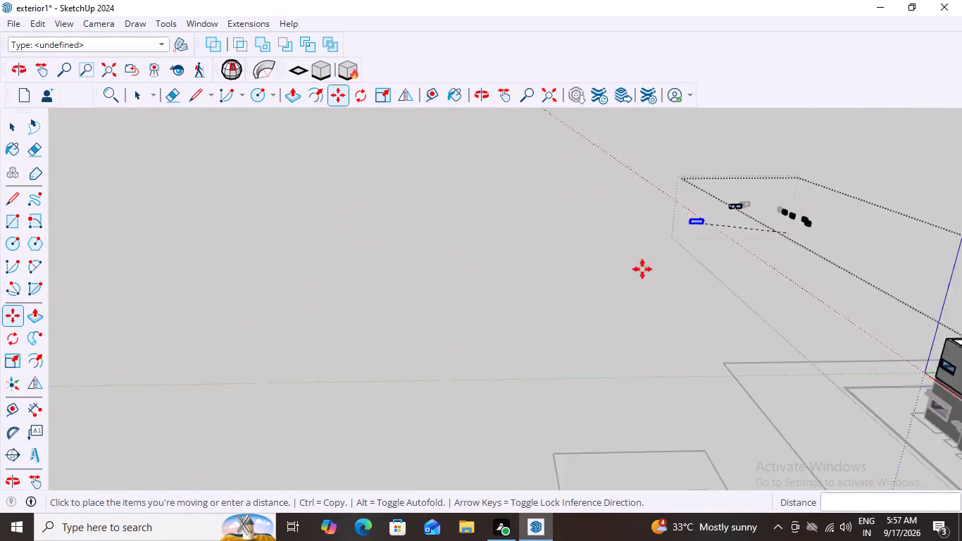
scroll(642, 269, down, 9)
scroll(568, 325, down, 6)
scroll(857, 451, up, 12)
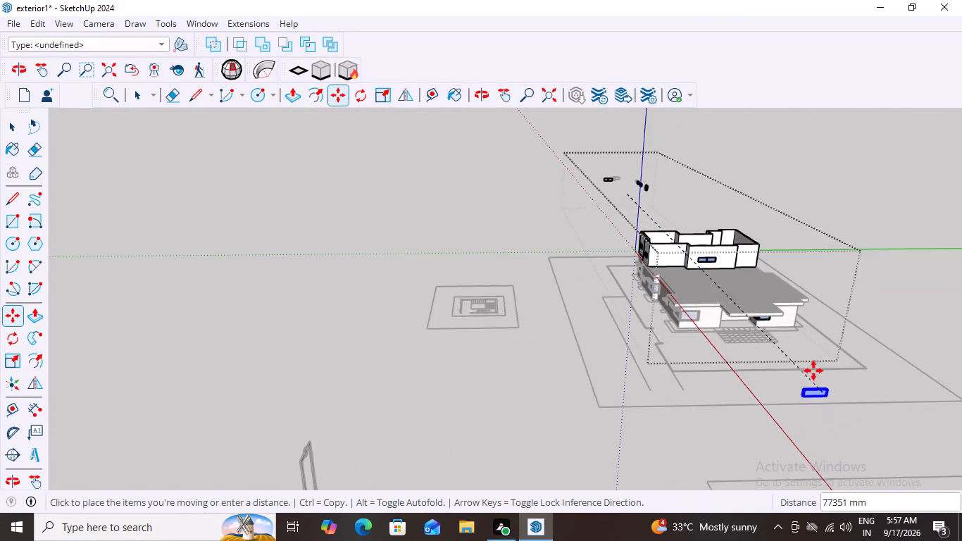
scroll(813, 371, up, 7)
scroll(720, 316, up, 13)
scroll(691, 175, up, 6)
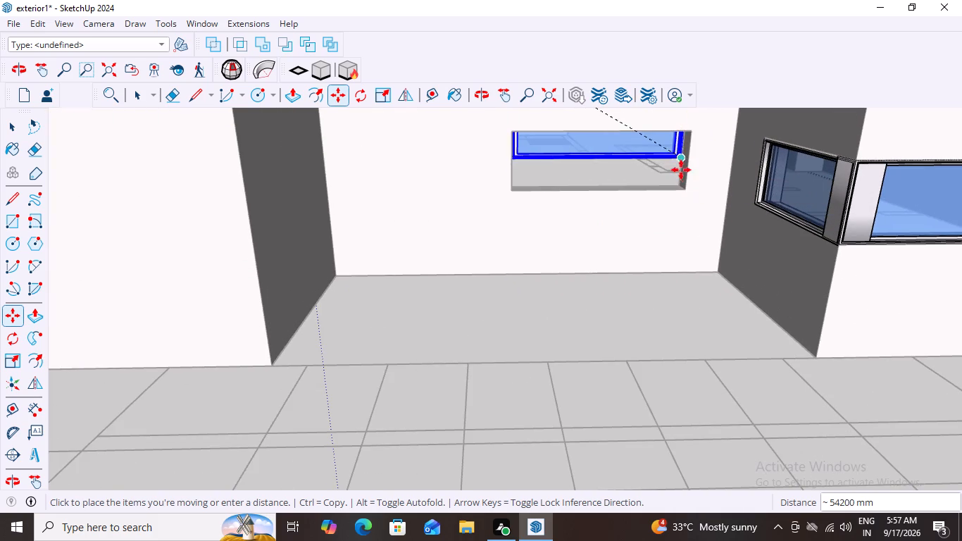
click(687, 192)
Open the nested group containing the upper-floor walls and the detached double-pane windows for editing.
scroll(639, 246, down, 3)
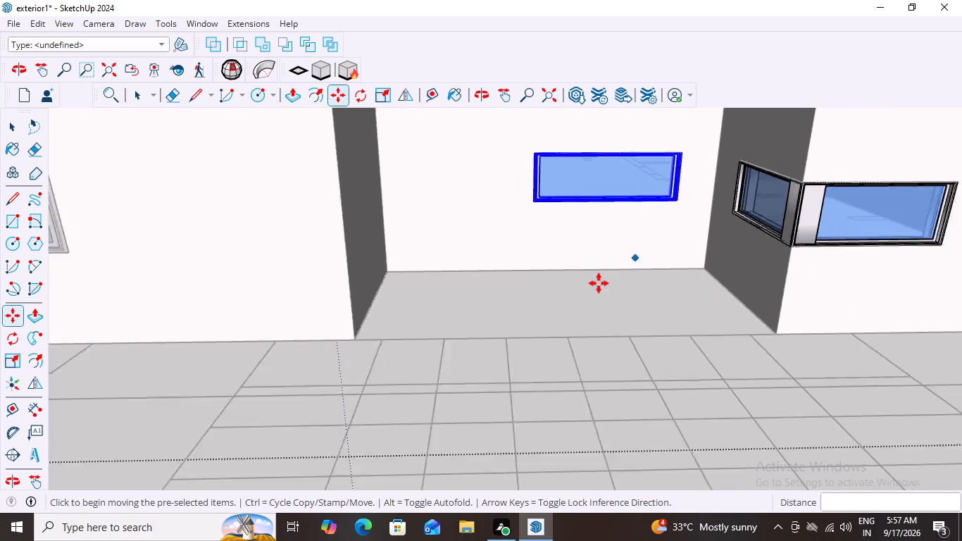
scroll(599, 283, down, 20)
scroll(599, 283, down, 13)
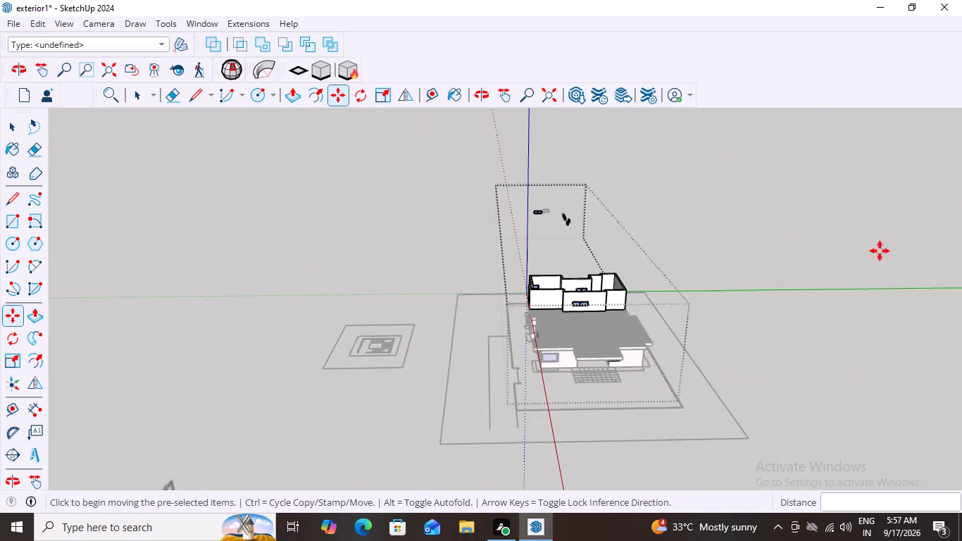
scroll(670, 230, up, 4)
scroll(558, 239, up, 7)
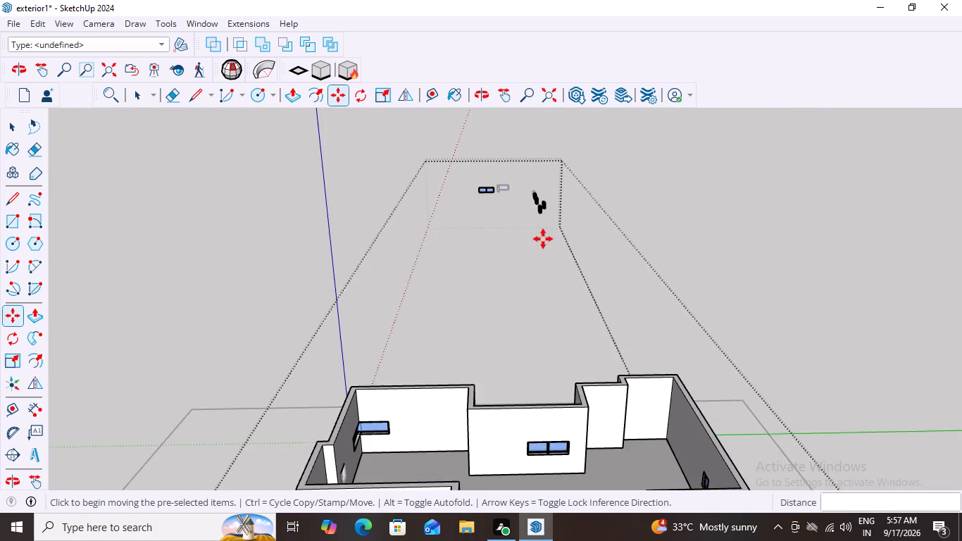
scroll(543, 239, down, 4)
middle_drag(471, 241, 784, 245)
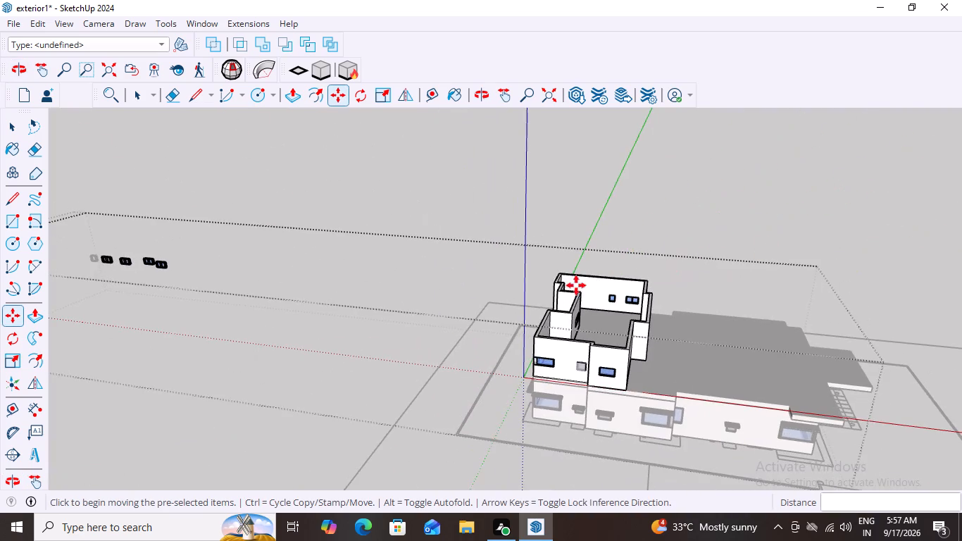
scroll(336, 299, down, 9)
middle_drag(173, 326, 293, 363)
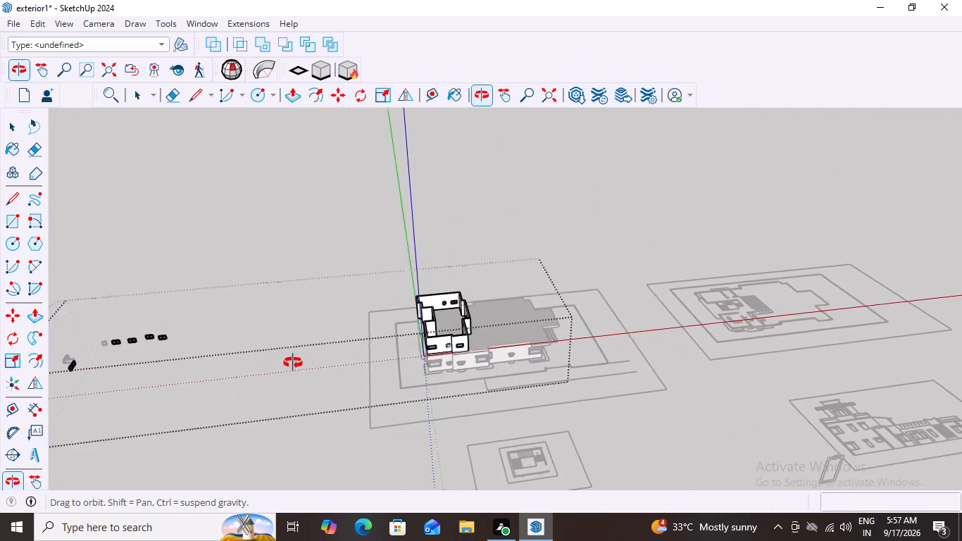
middle_drag(293, 363, 294, 363)
scroll(58, 384, up, 4)
scroll(90, 372, down, 15)
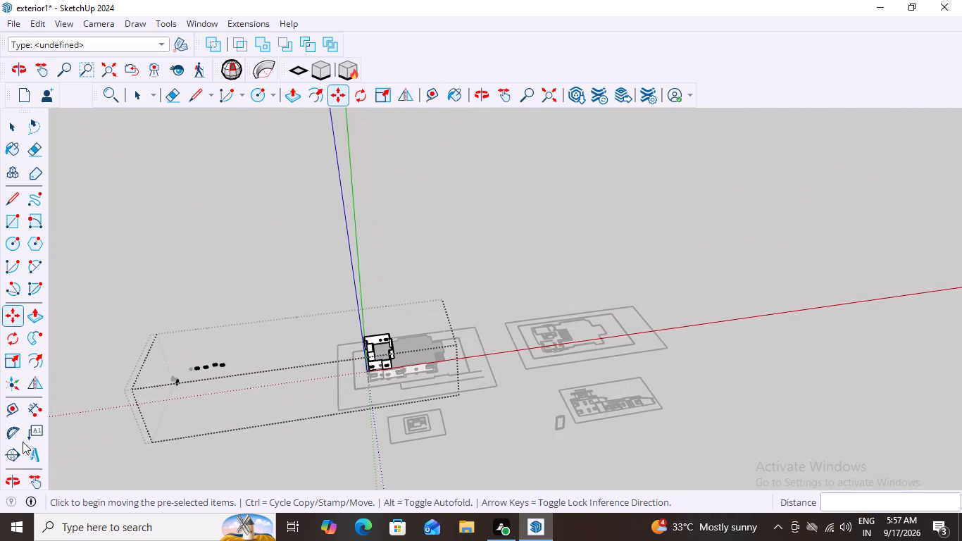
middle_drag(77, 445, 343, 363)
scroll(311, 378, down, 8)
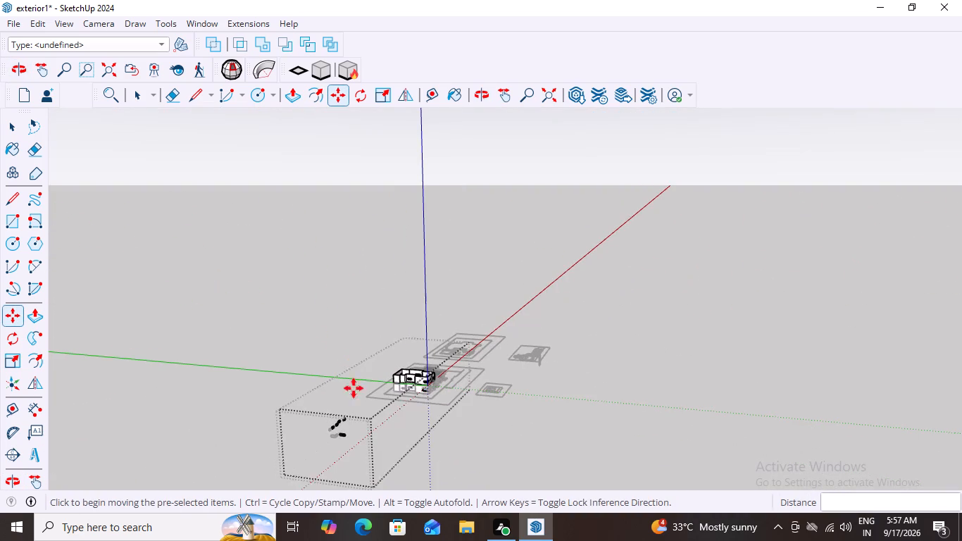
scroll(283, 478, up, 4)
scroll(361, 416, up, 12)
middle_click(359, 418)
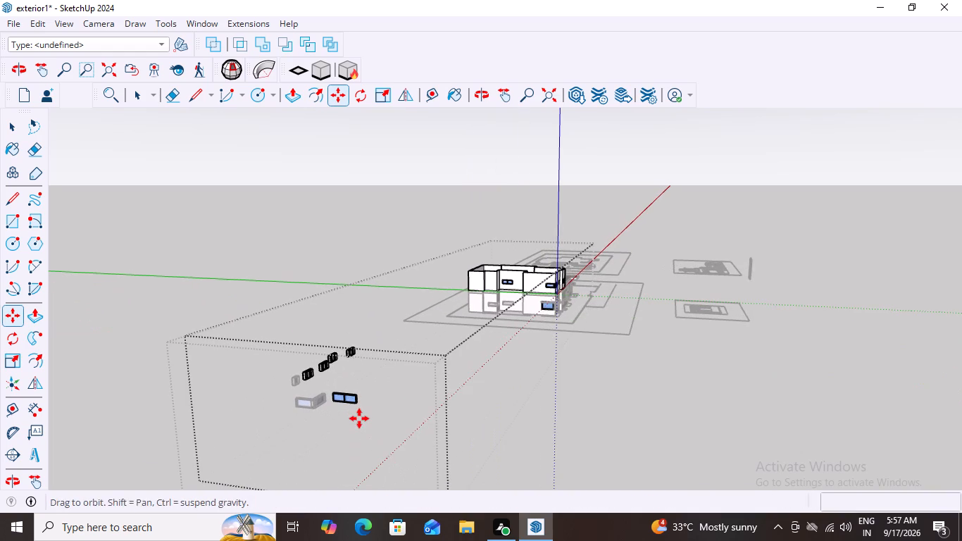
key(space)
click(352, 397)
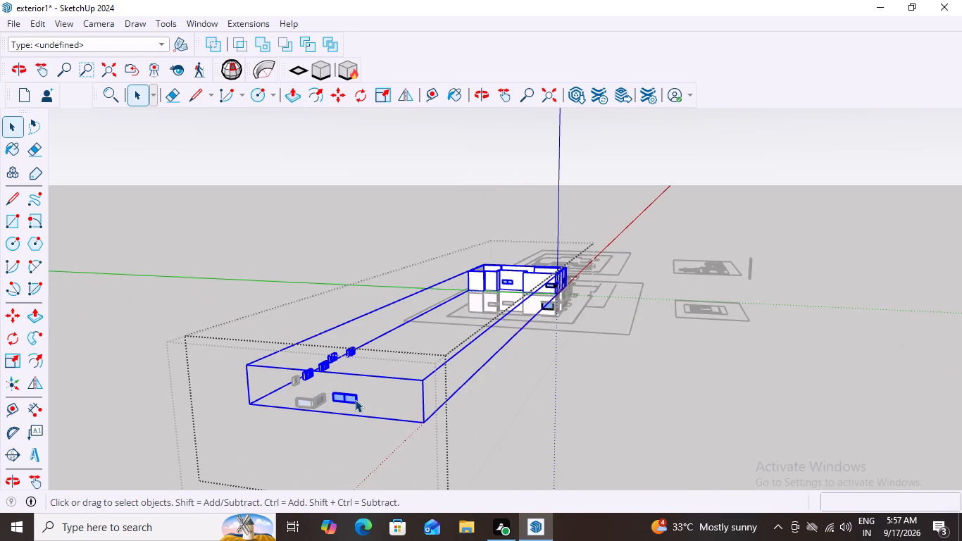
right_click(372, 385)
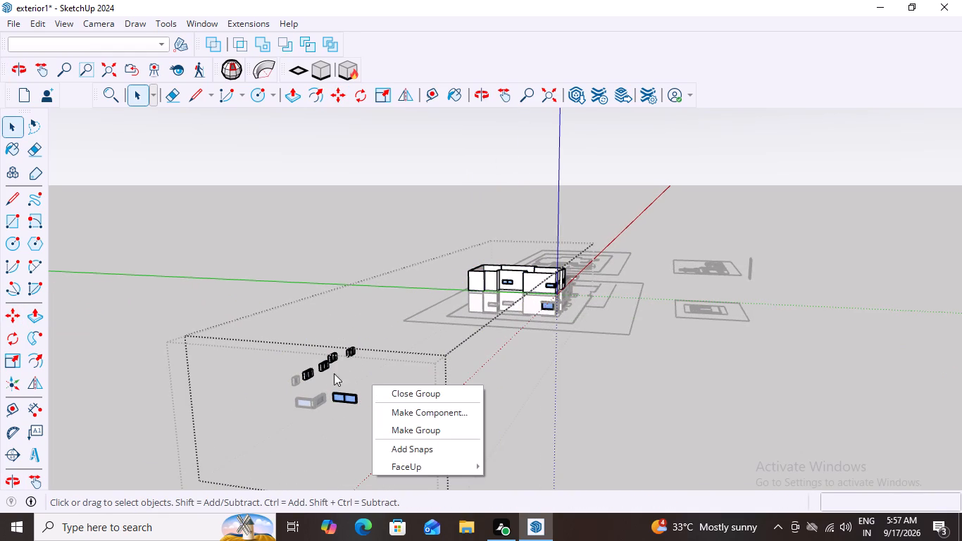
click(323, 399)
click(346, 399)
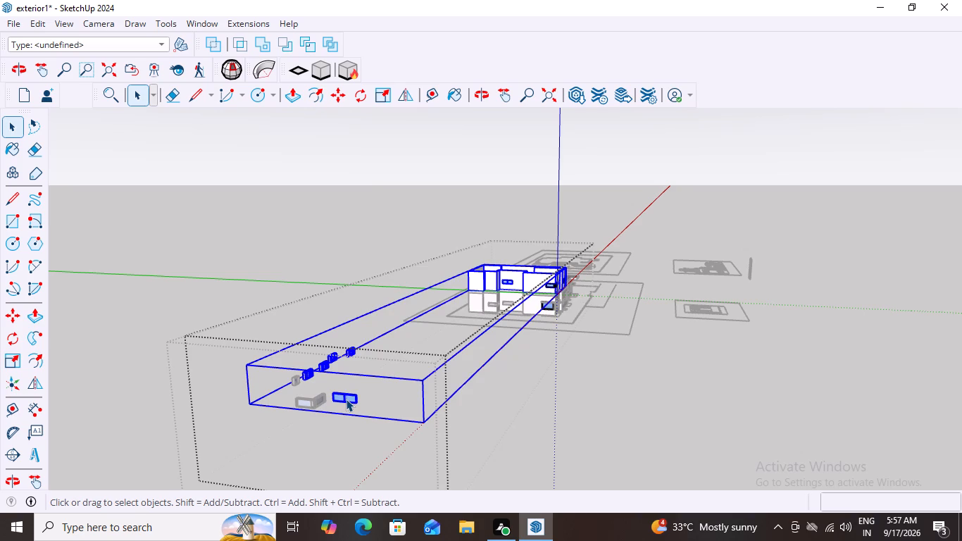
right_click(346, 399)
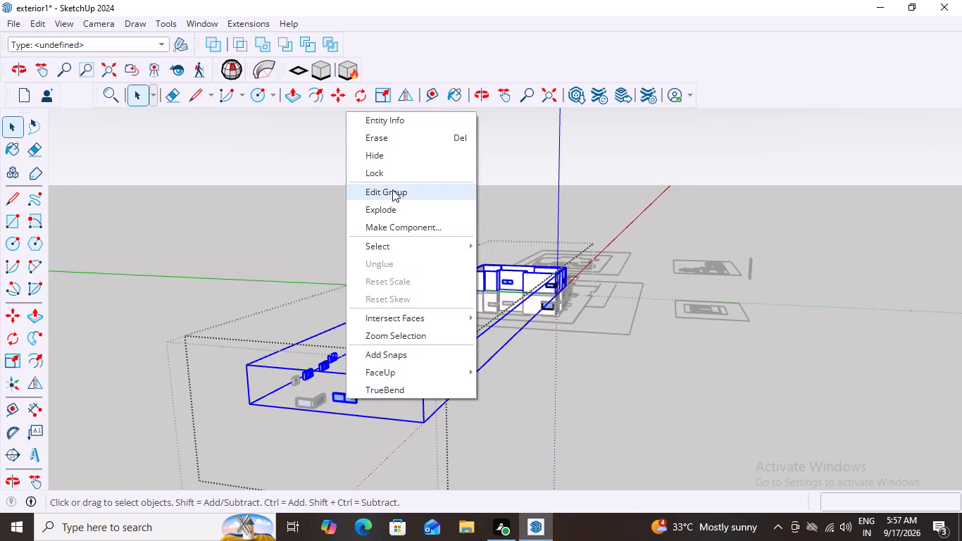
click(392, 189)
scroll(339, 411, up, 7)
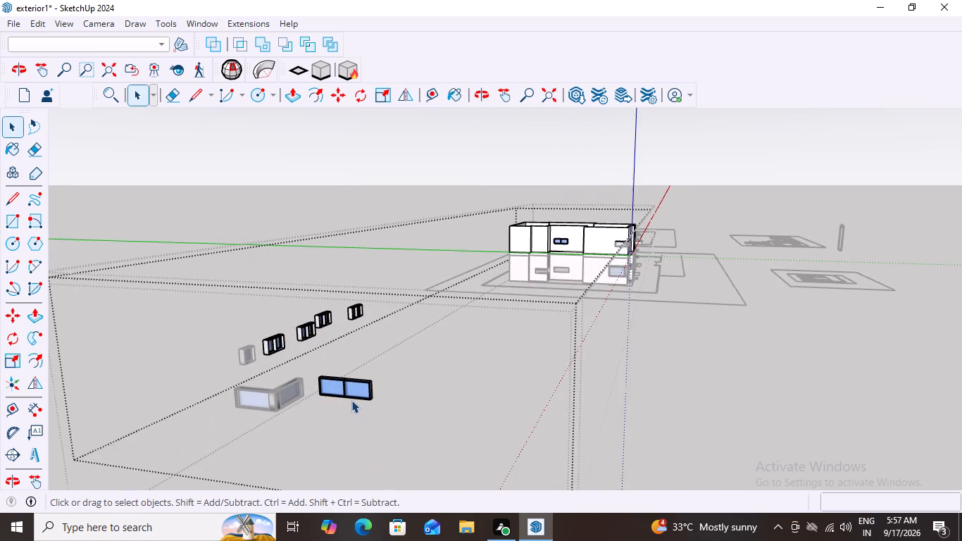
scroll(351, 400, up, 1)
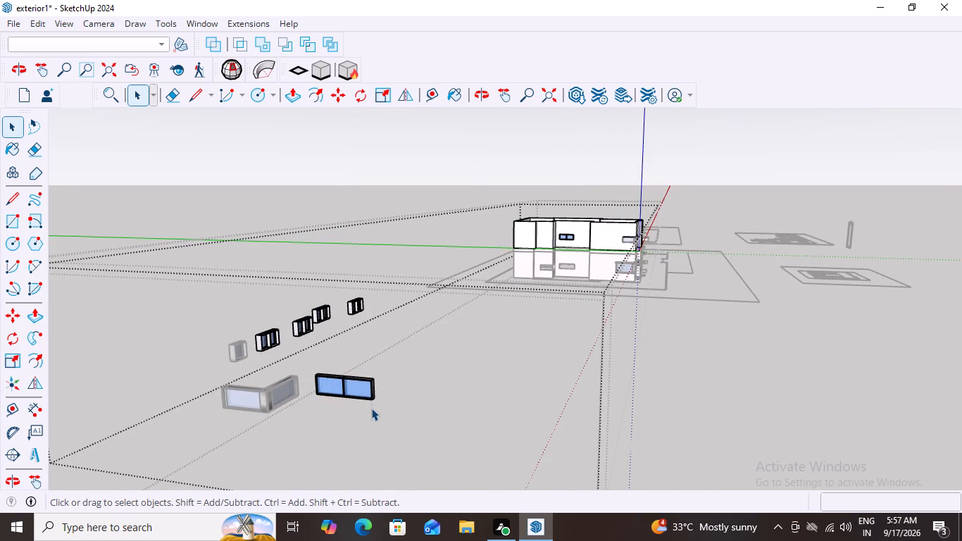
Open the remaining nested group levels for editing, down to the one holding the upper-floor walls and the detached wide double-pane window.
scroll(371, 408, up, 5)
click(362, 382)
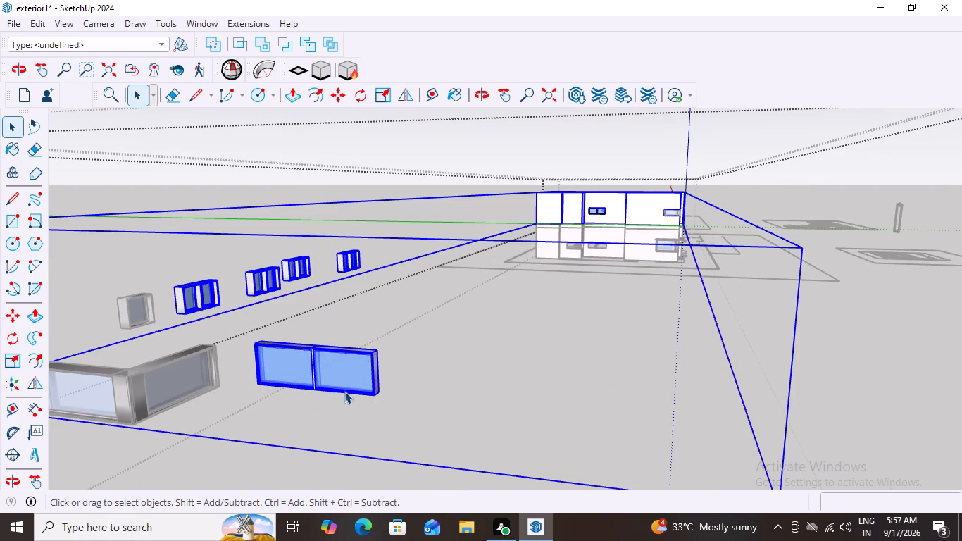
right_click(339, 375)
click(385, 169)
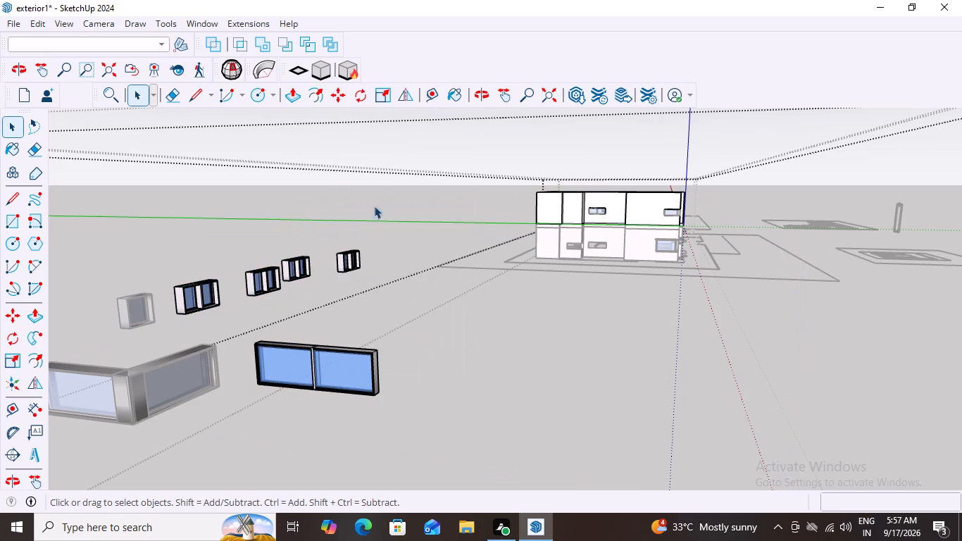
click(353, 386)
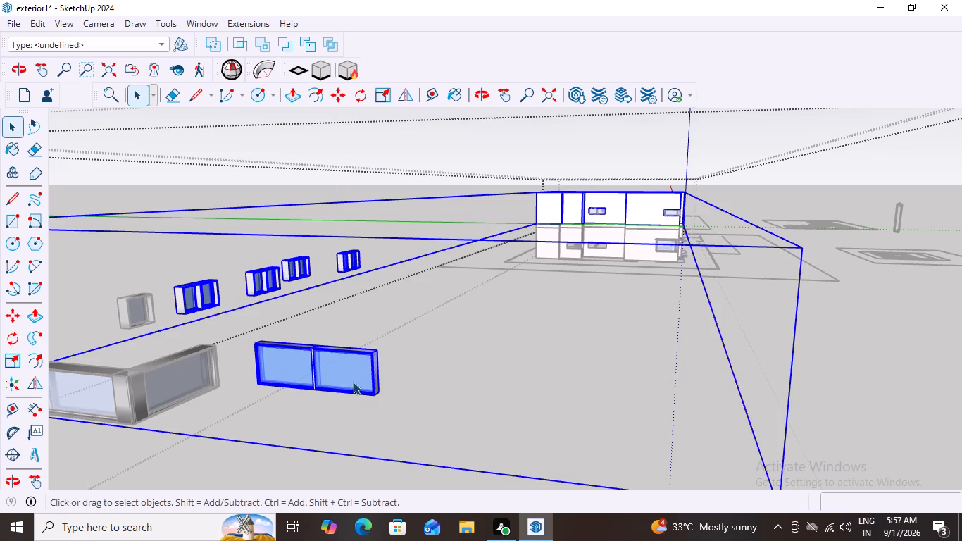
right_click(353, 382)
click(392, 175)
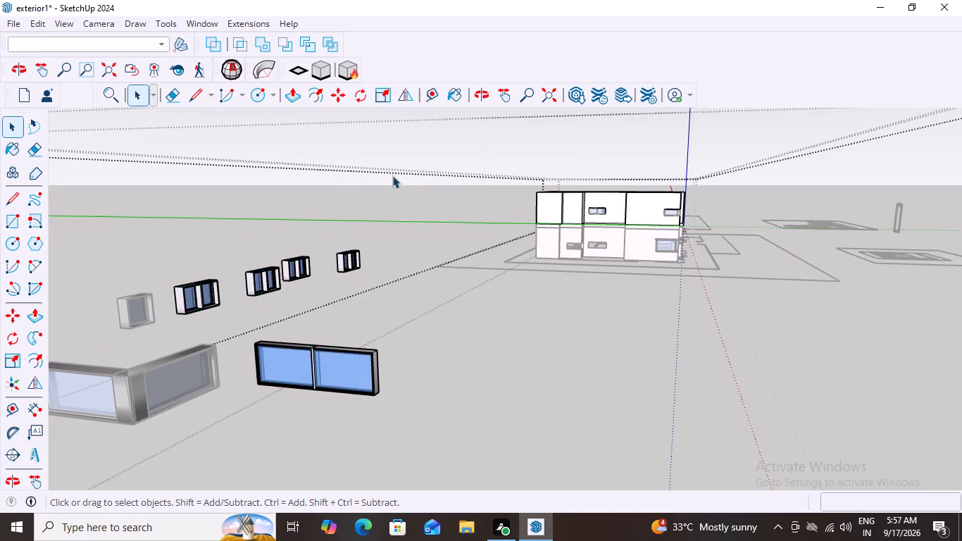
right_click(300, 371)
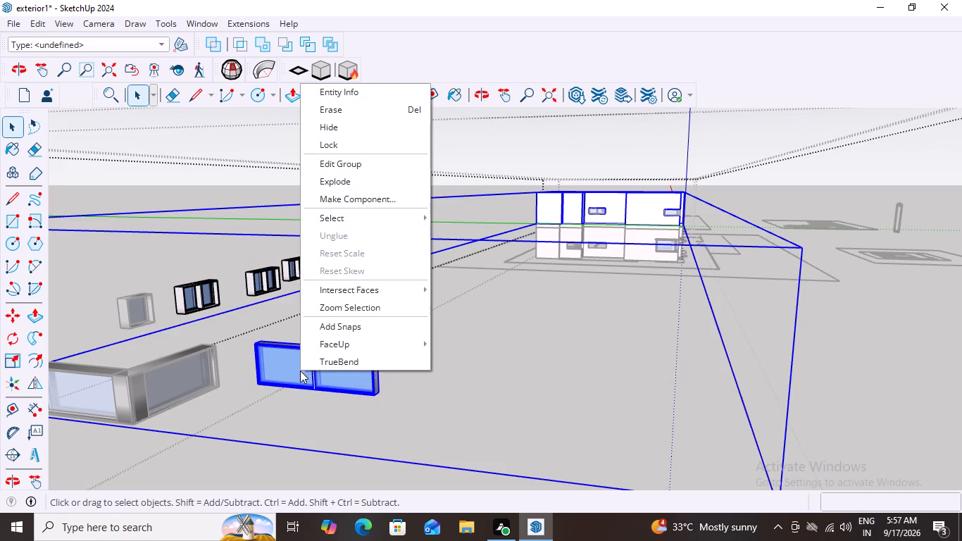
click(338, 164)
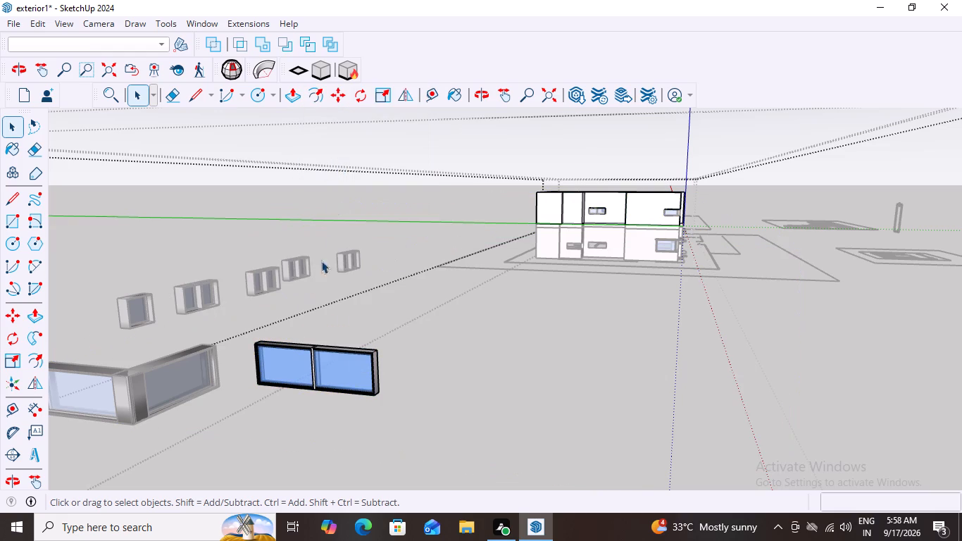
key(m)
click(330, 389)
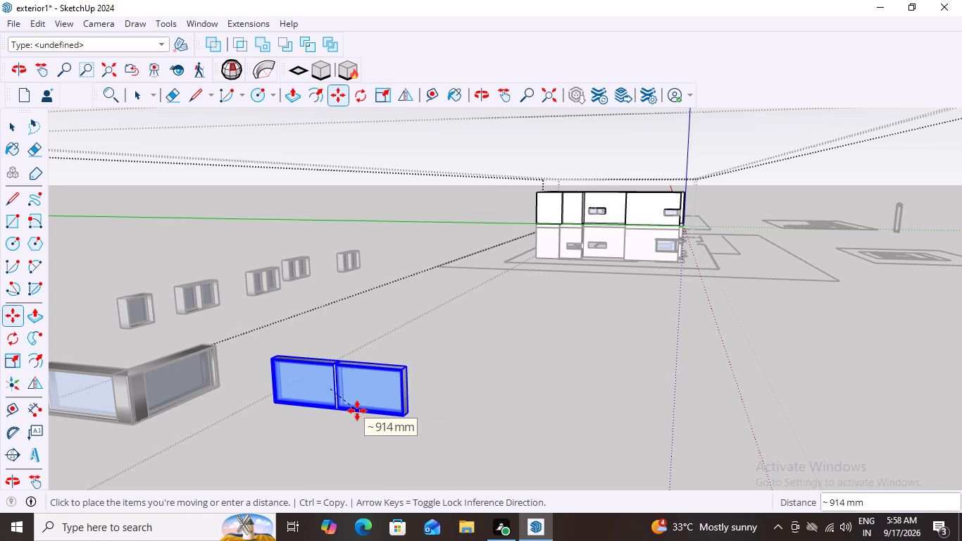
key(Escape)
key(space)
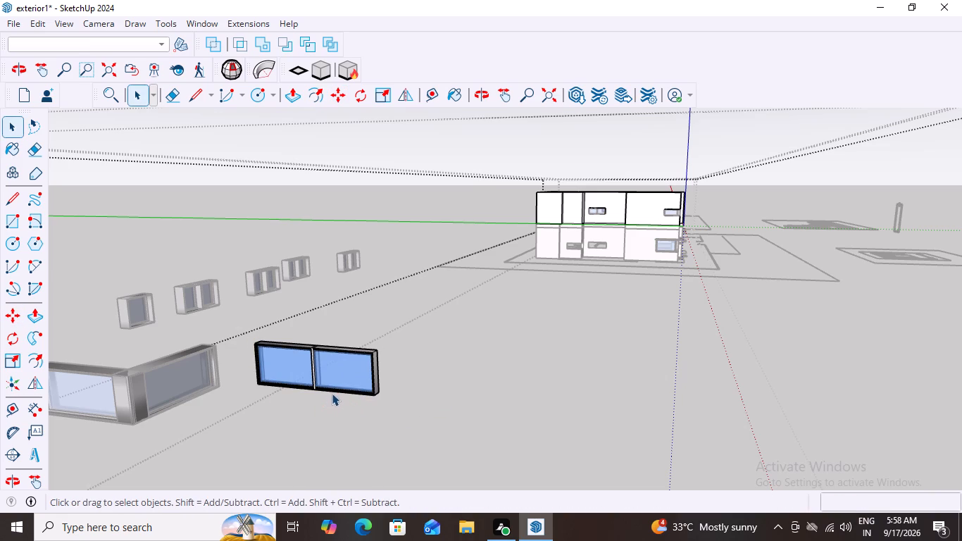
Move the detached wide double-pane window about 54446 mm by its lower front corner into the ground-floor opening below the upper floor's double-pane window.
click(335, 388)
scroll(368, 391, up, 2)
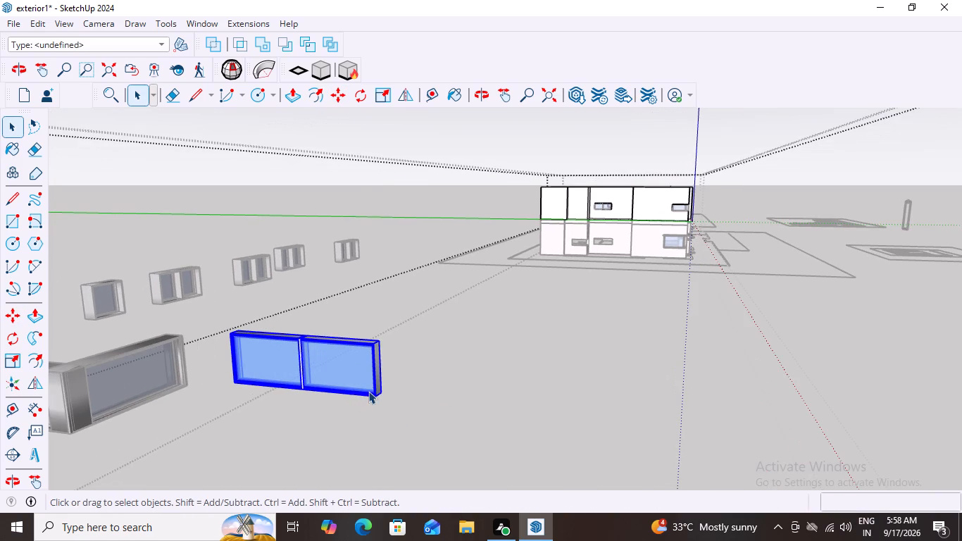
key(m)
scroll(369, 410, up, 5)
scroll(377, 390, down, 3)
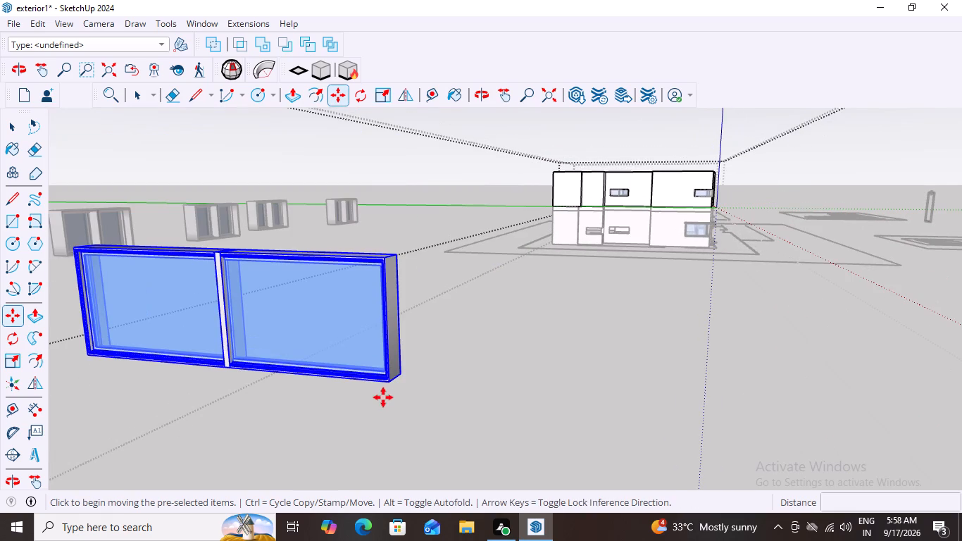
click(389, 383)
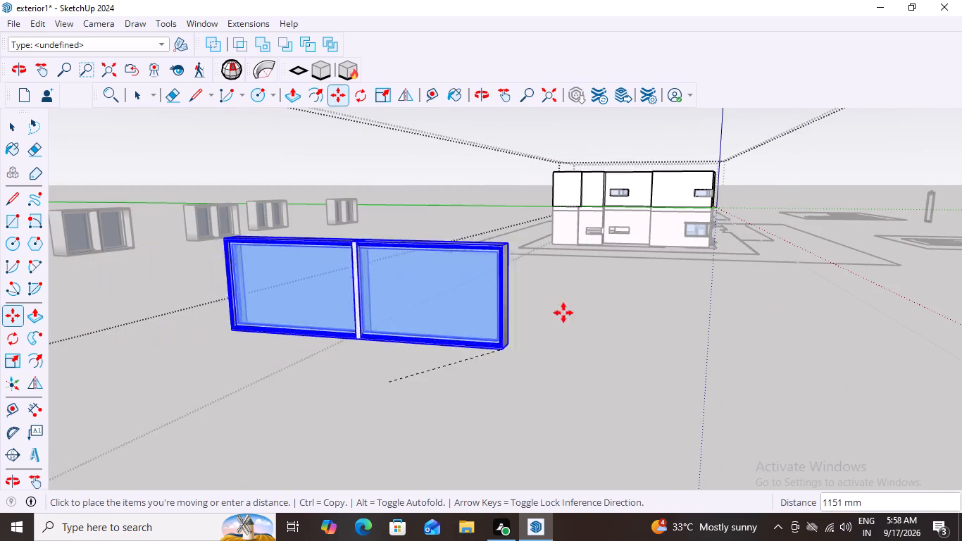
scroll(613, 298, down, 15)
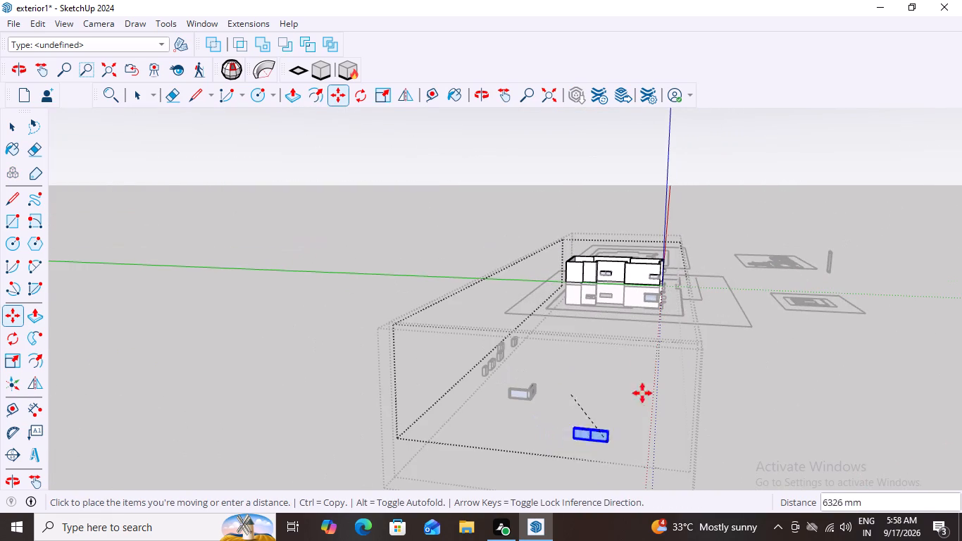
scroll(606, 291, up, 5)
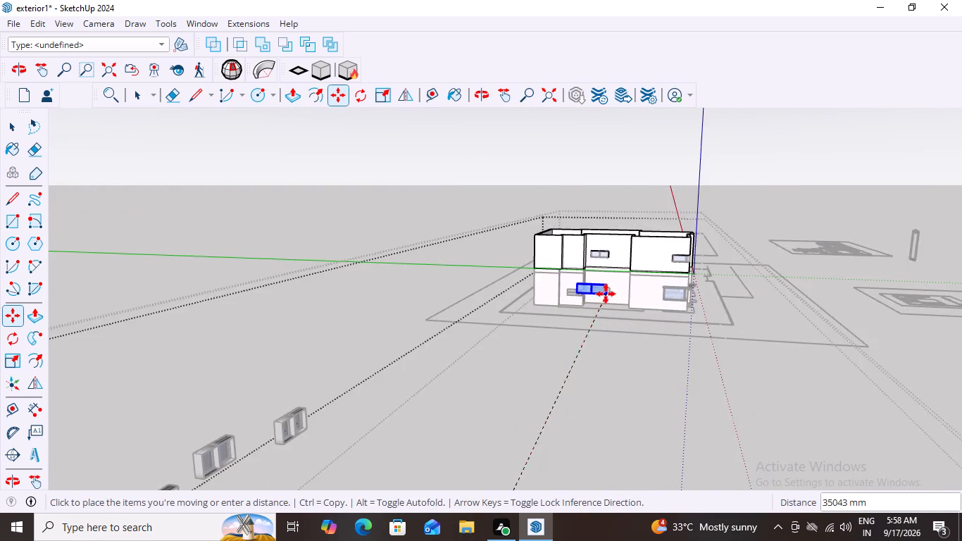
scroll(606, 294, up, 10)
scroll(611, 345, down, 4)
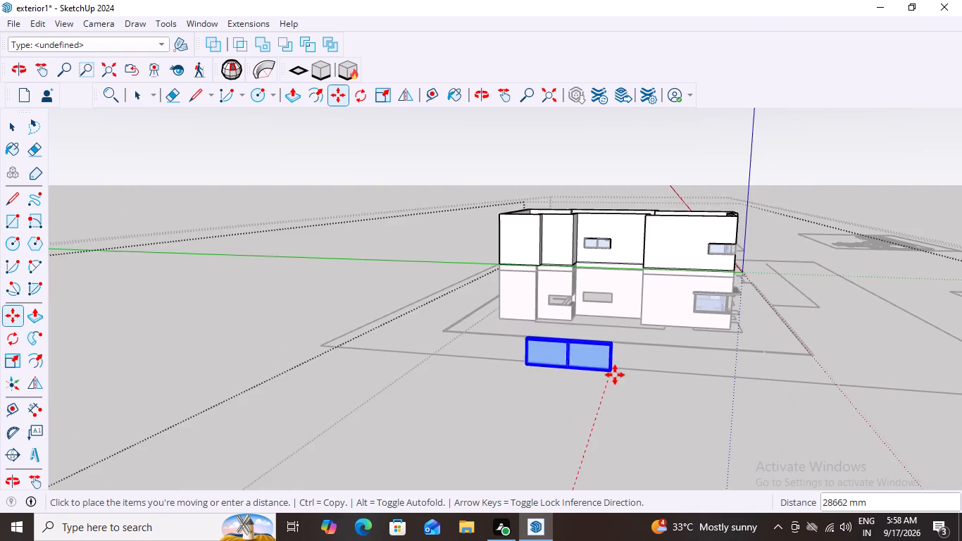
scroll(616, 376, down, 8)
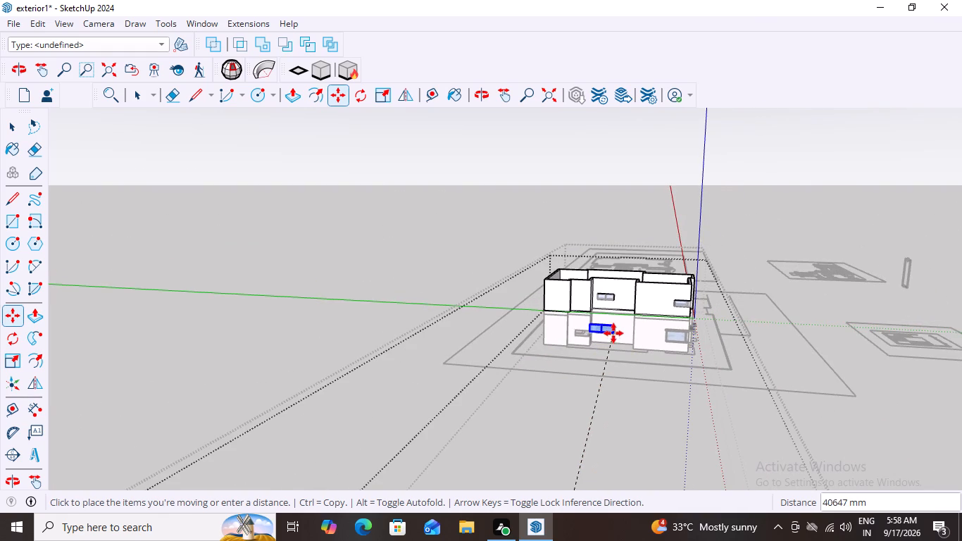
scroll(613, 333, up, 16)
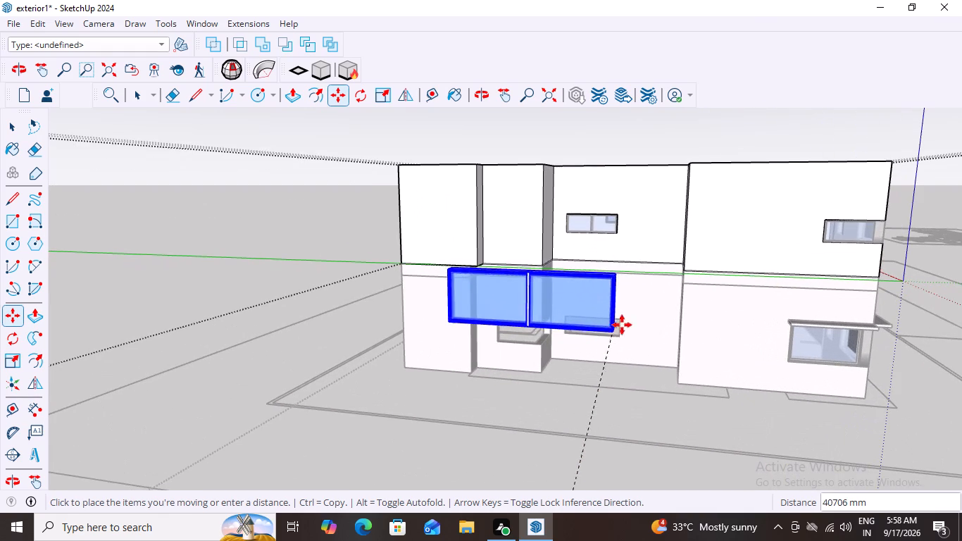
scroll(613, 346, down, 10)
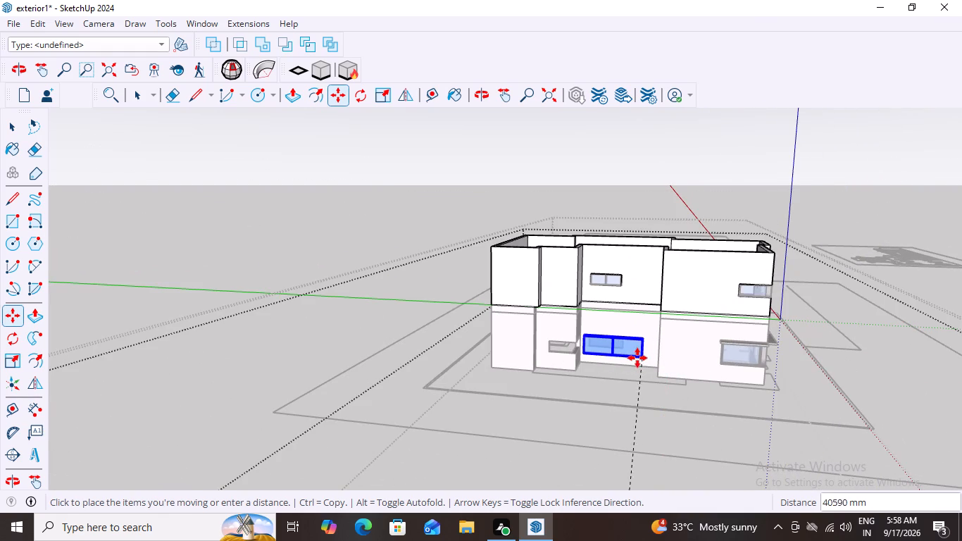
scroll(631, 344, up, 16)
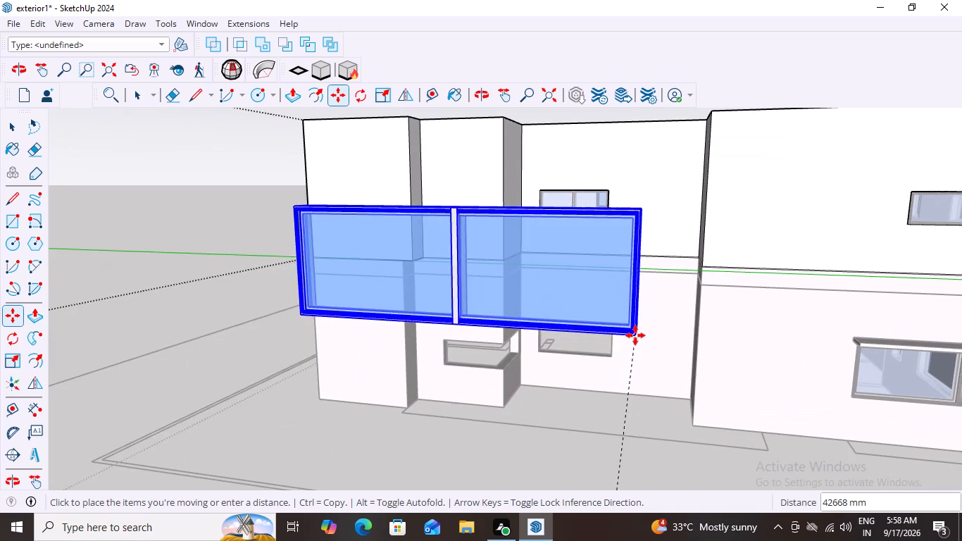
scroll(628, 410, down, 20)
scroll(628, 410, down, 4)
scroll(739, 439, down, 2)
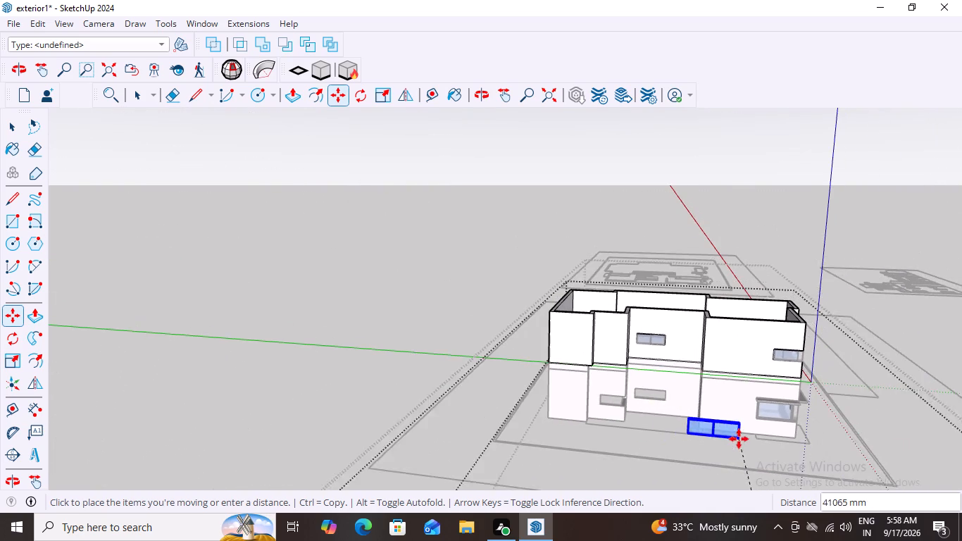
scroll(739, 439, down, 1)
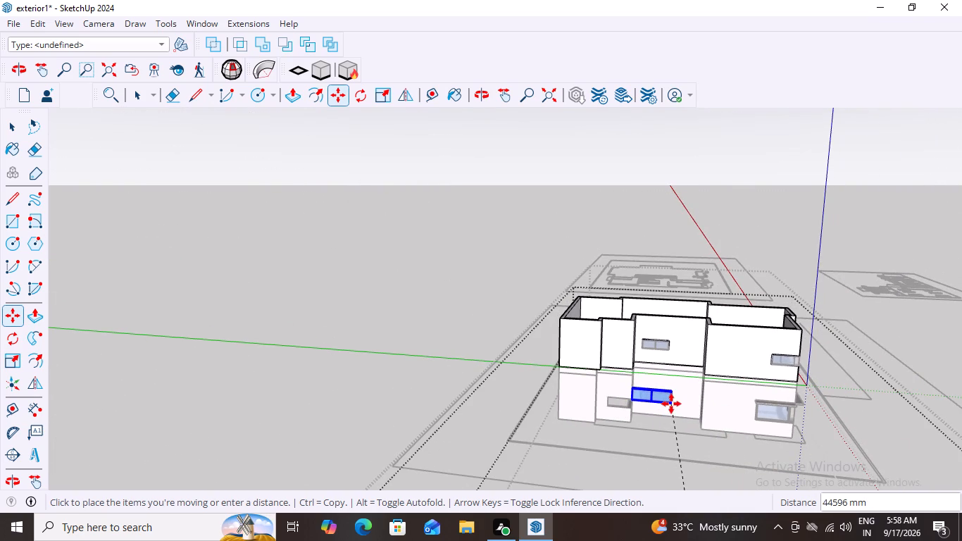
middle_drag(684, 423, 680, 506)
scroll(668, 429, up, 13)
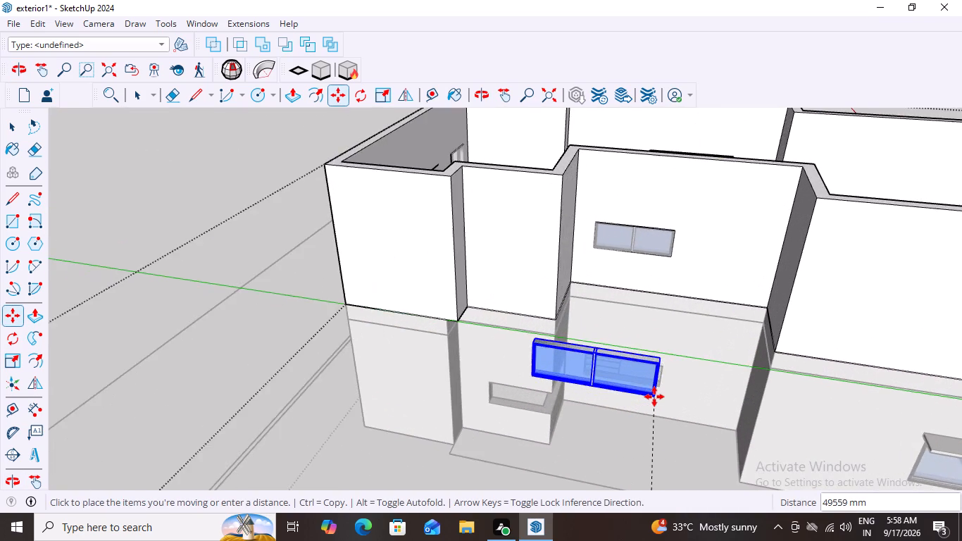
scroll(654, 397, up, 4)
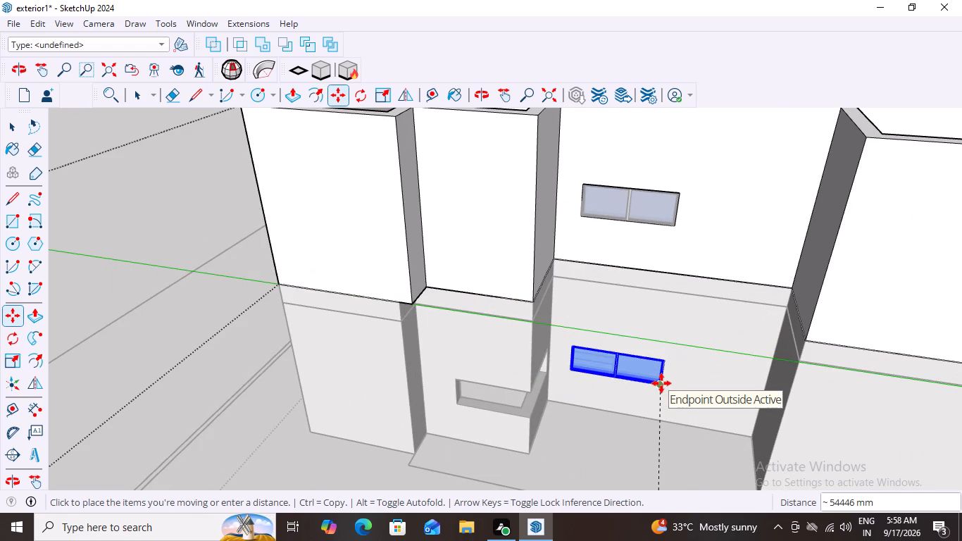
scroll(661, 383, up, 7)
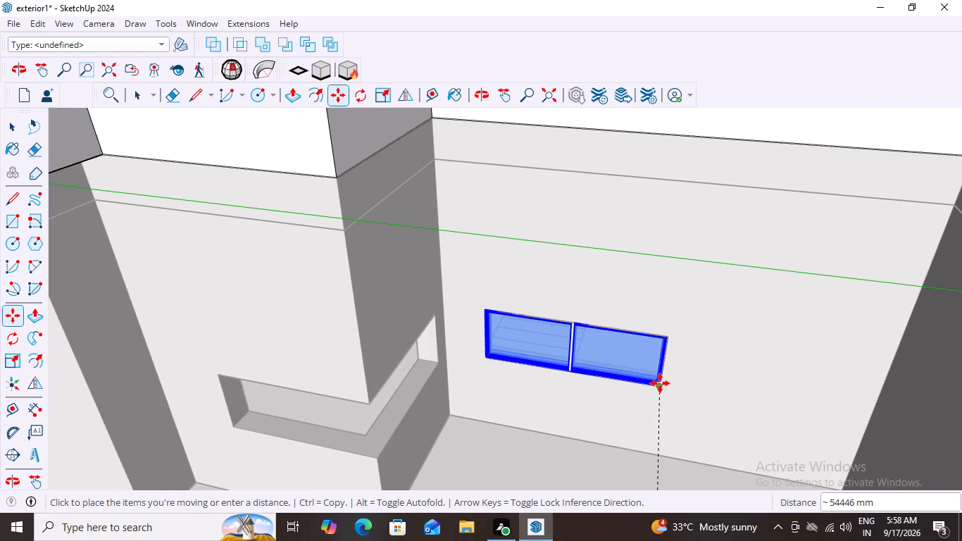
click(660, 386)
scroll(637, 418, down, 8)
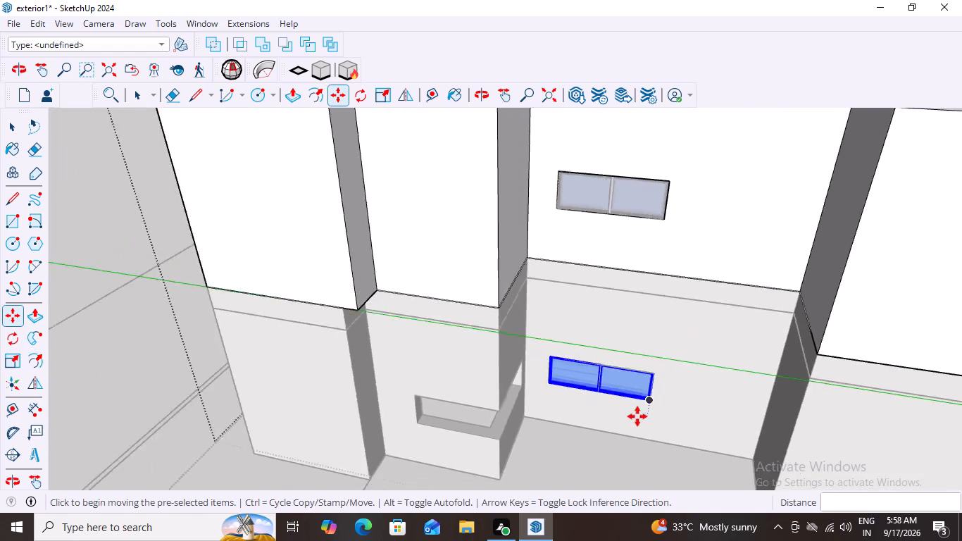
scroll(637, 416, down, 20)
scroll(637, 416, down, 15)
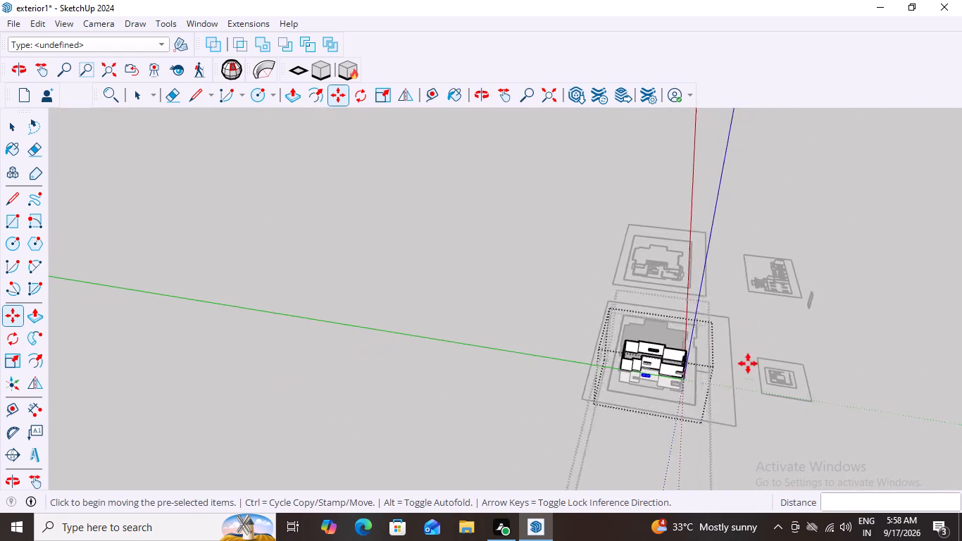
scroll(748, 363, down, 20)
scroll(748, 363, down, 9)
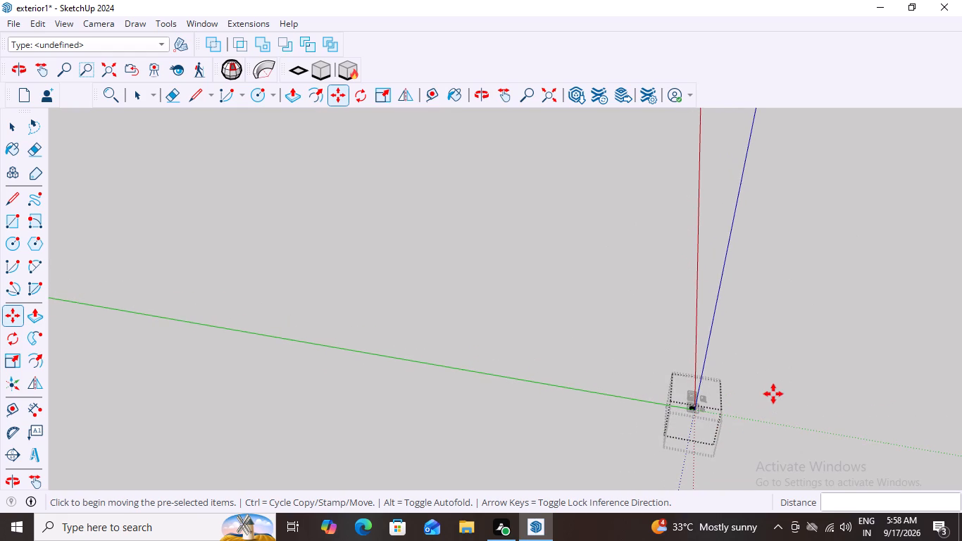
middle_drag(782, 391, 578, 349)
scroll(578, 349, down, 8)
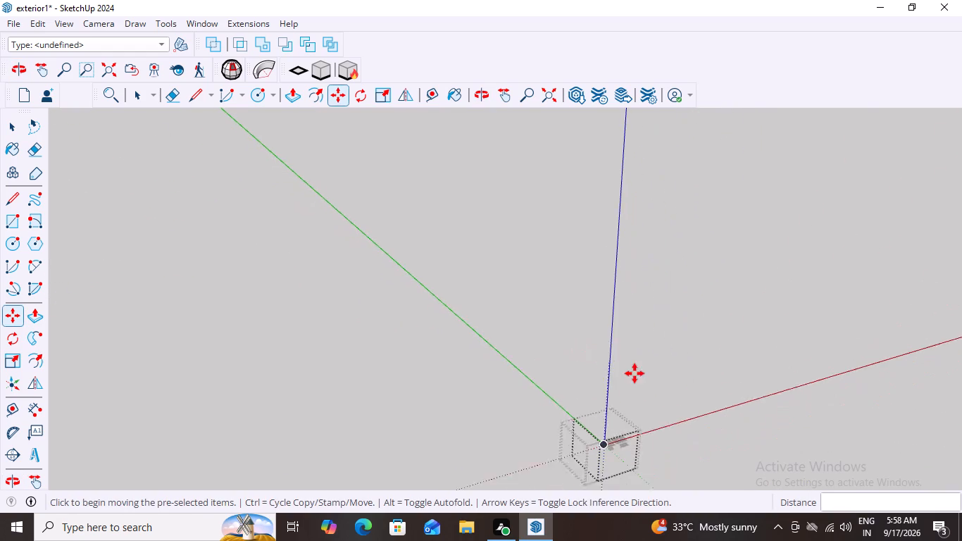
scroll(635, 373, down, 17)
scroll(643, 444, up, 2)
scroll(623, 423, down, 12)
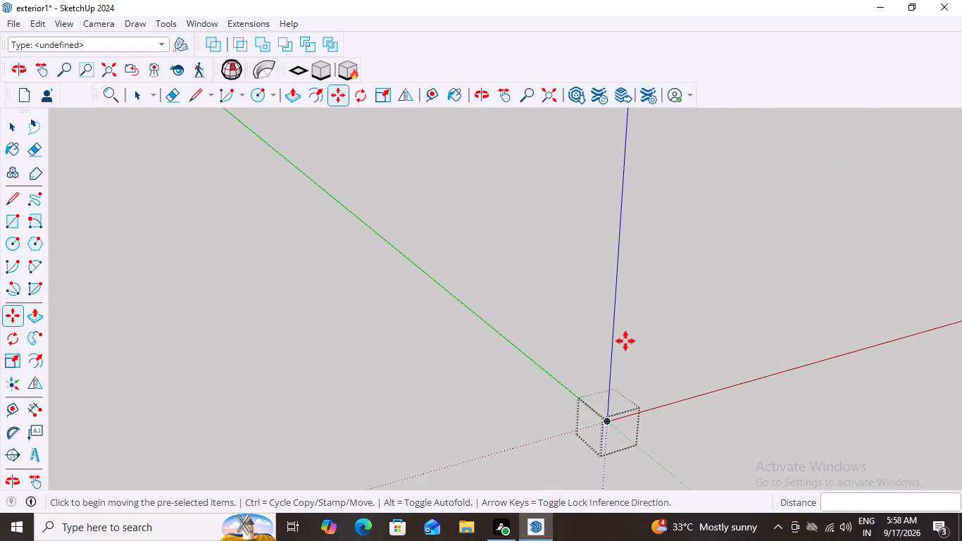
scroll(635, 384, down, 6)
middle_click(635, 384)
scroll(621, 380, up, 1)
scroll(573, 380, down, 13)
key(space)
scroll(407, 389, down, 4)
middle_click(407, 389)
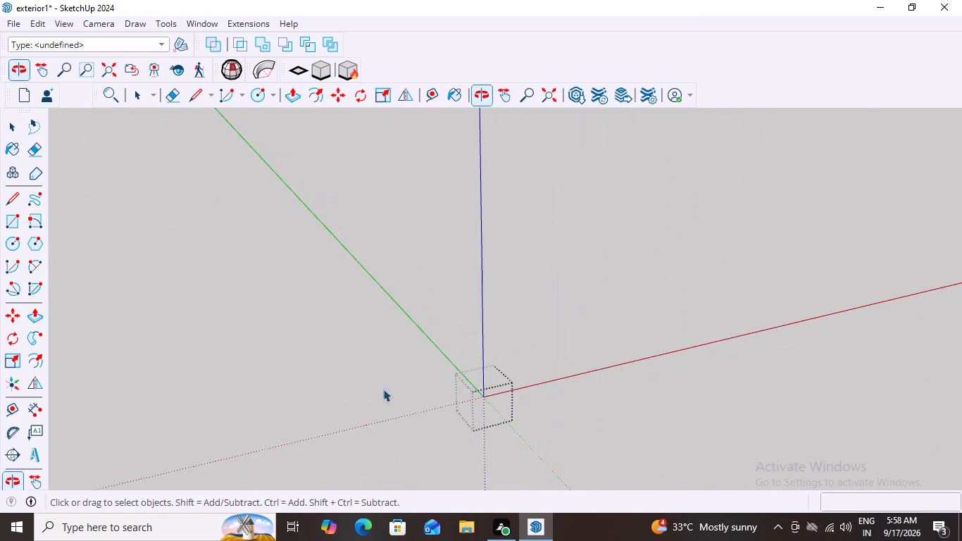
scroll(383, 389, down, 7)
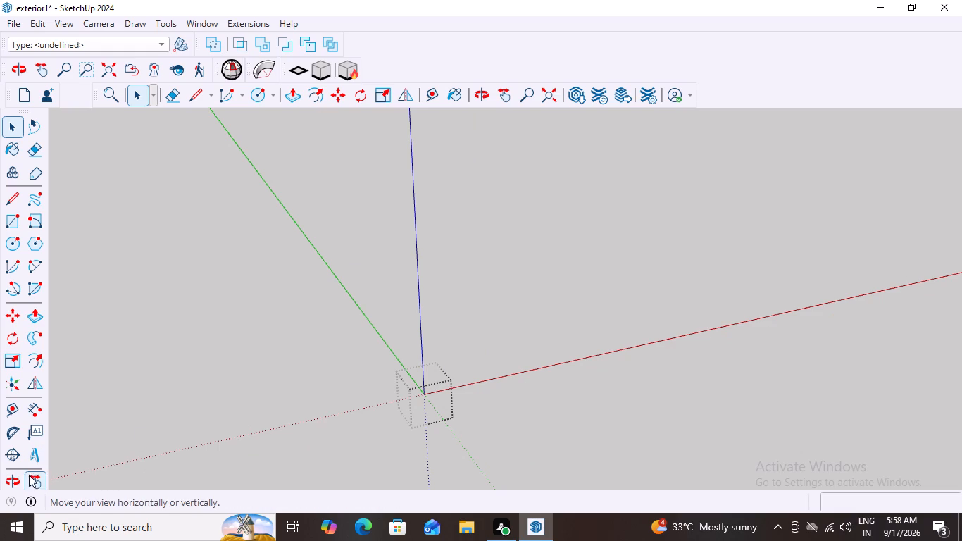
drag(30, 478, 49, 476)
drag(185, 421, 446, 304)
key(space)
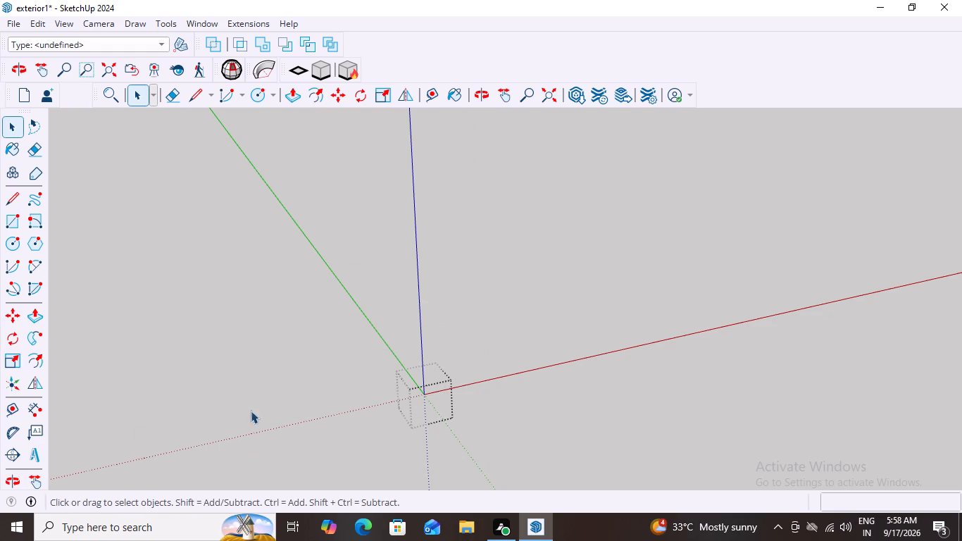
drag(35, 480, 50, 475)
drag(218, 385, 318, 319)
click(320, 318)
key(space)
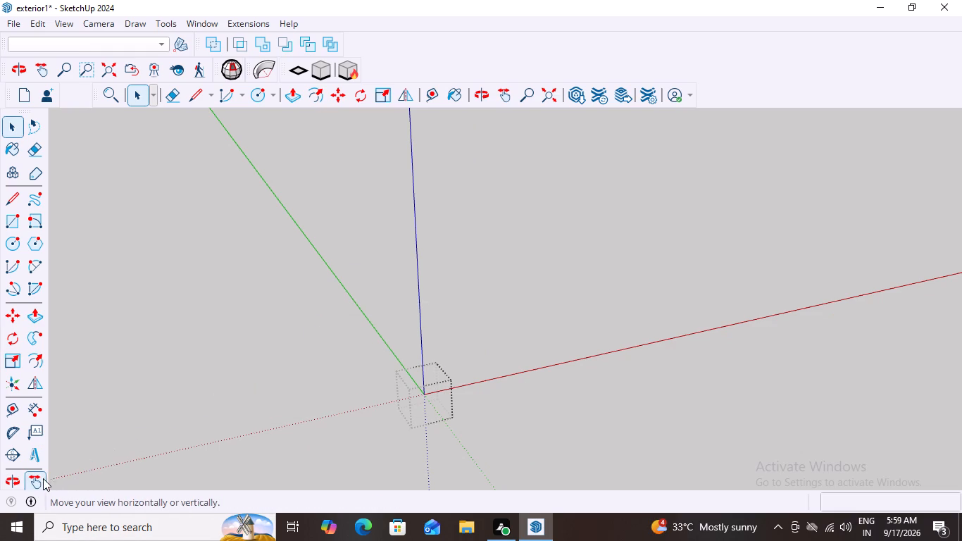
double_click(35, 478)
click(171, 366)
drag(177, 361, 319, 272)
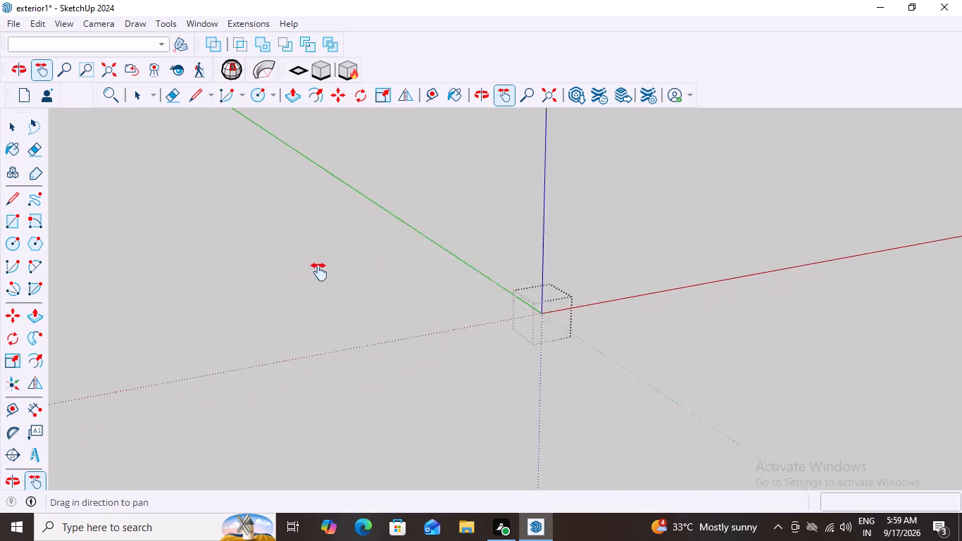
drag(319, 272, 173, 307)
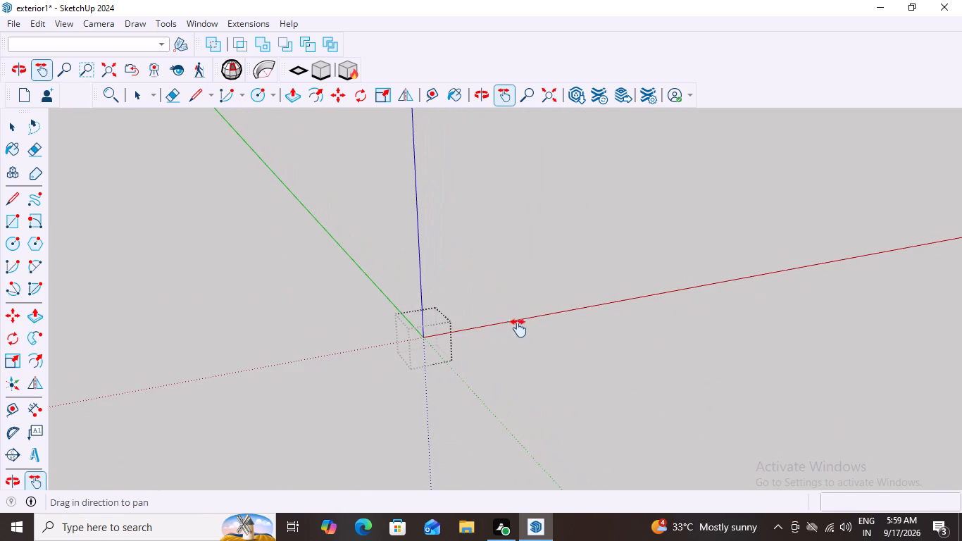
Find the model again and examine the stacked house for wall openings that still lack a window.
drag(519, 333, 314, 376)
click(389, 292)
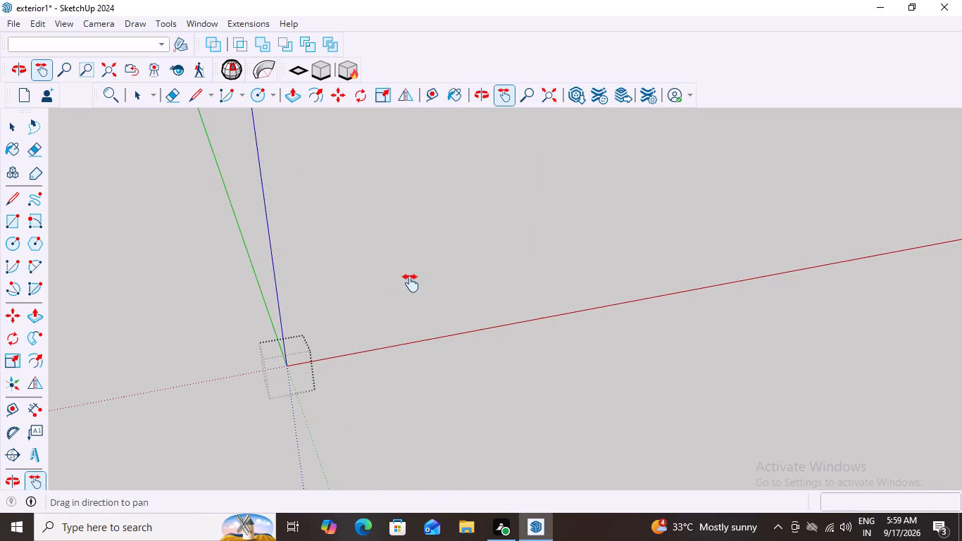
key(space)
double_click(413, 281)
click(418, 280)
scroll(430, 292, down, 8)
middle_drag(449, 327, 454, 344)
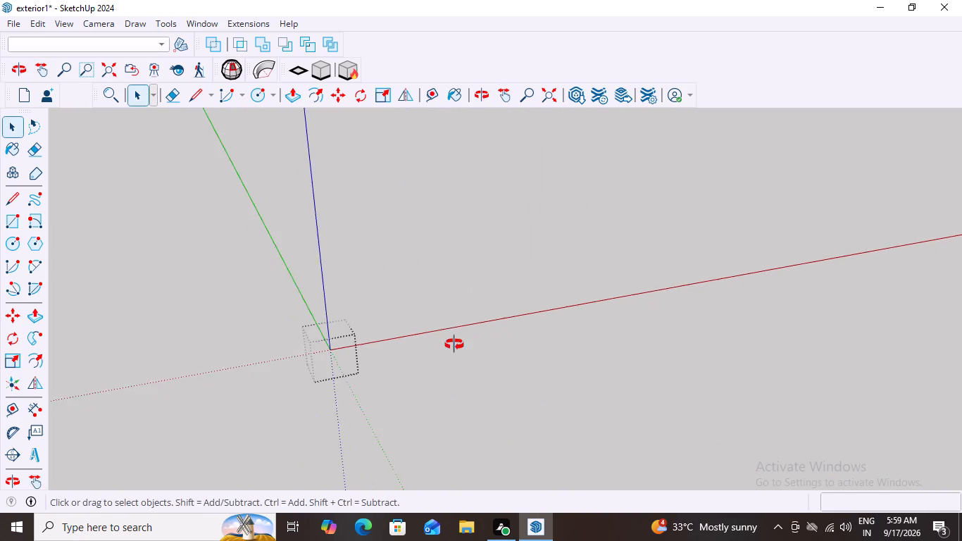
middle_drag(454, 344, 456, 350)
scroll(454, 344, down, 19)
middle_drag(463, 375, 456, 392)
middle_click(453, 403)
triple_click(505, 318)
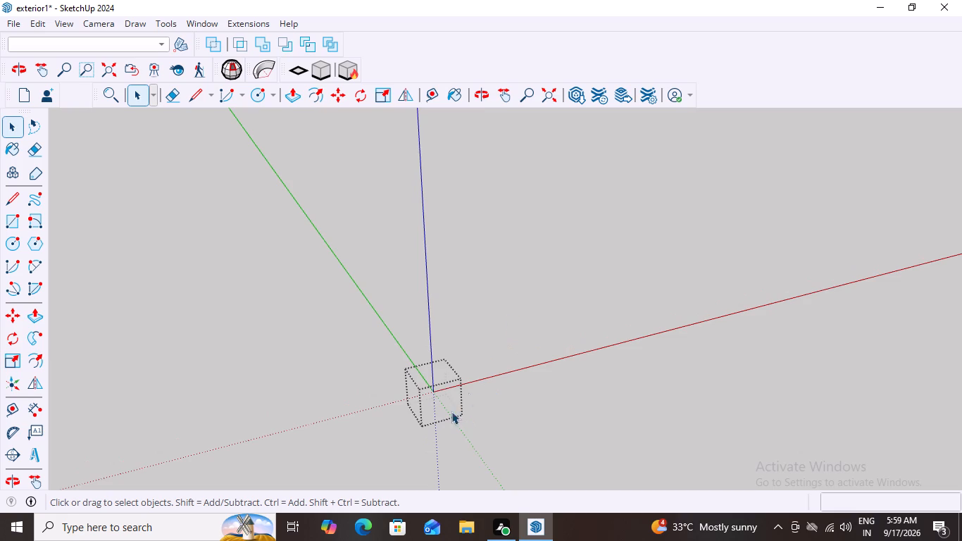
scroll(428, 432, up, 20)
scroll(428, 432, up, 4)
middle_click(444, 375)
middle_click(424, 381)
middle_click(448, 414)
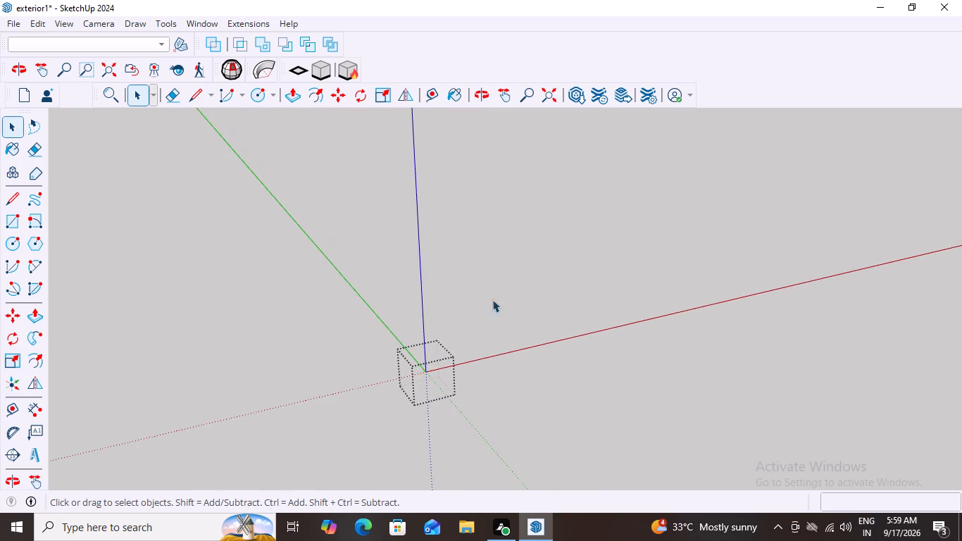
scroll(432, 385, up, 16)
middle_click(427, 362)
scroll(426, 456, up, 6)
middle_click(426, 456)
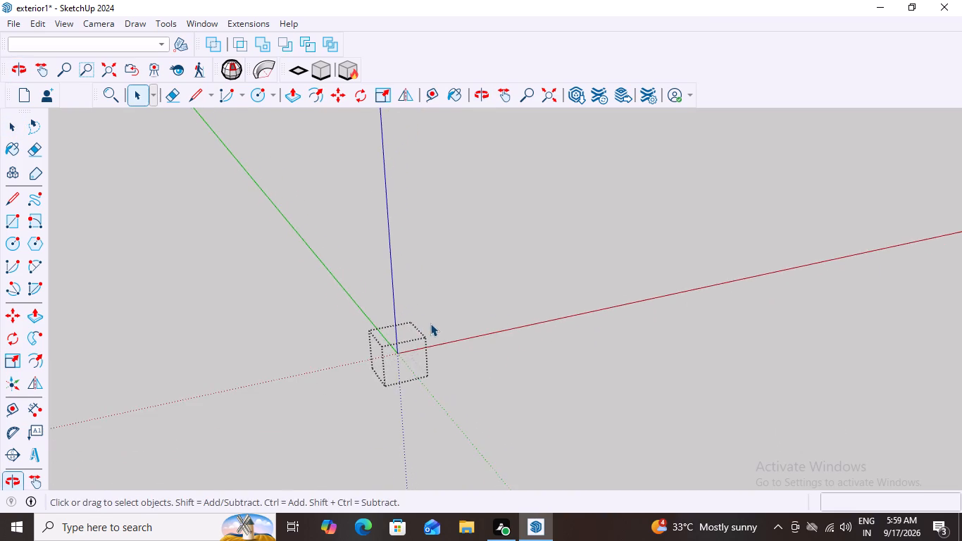
scroll(430, 323, up, 4)
scroll(343, 369, up, 5)
scroll(436, 356, up, 10)
scroll(373, 364, up, 4)
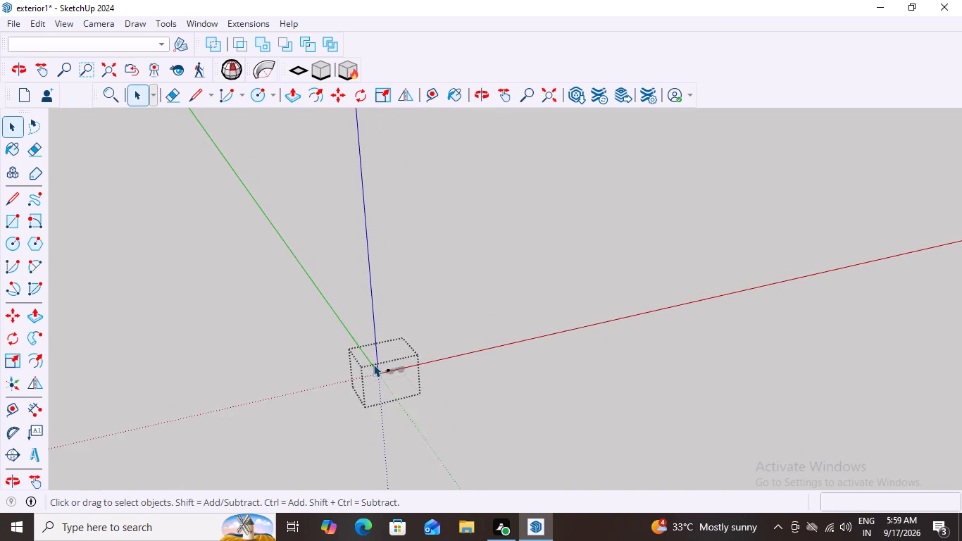
scroll(373, 364, up, 6)
middle_drag(383, 399, 391, 382)
scroll(418, 337, up, 7)
middle_click(418, 337)
scroll(344, 371, up, 15)
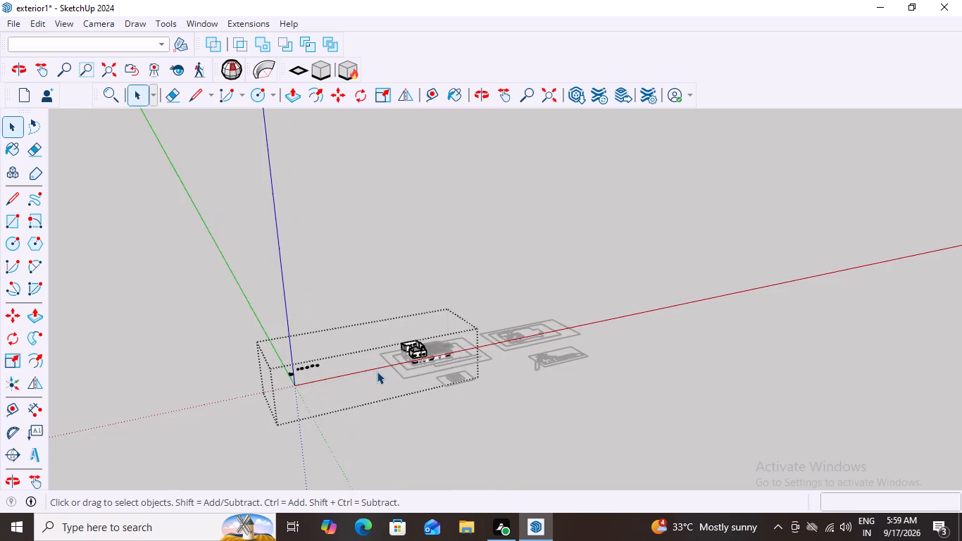
scroll(390, 385, up, 4)
middle_drag(417, 397, 468, 409)
scroll(207, 433, up, 4)
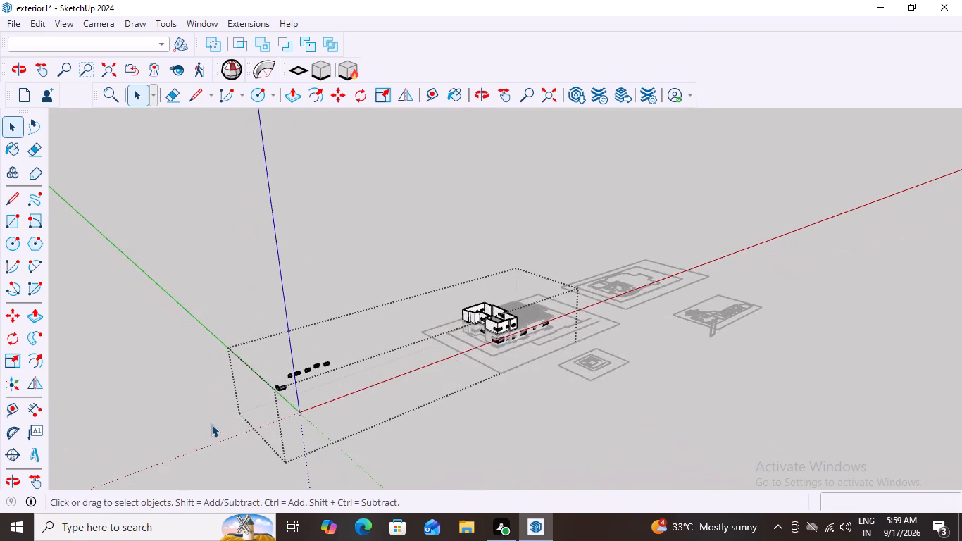
scroll(330, 379, up, 9)
middle_drag(358, 381, 423, 435)
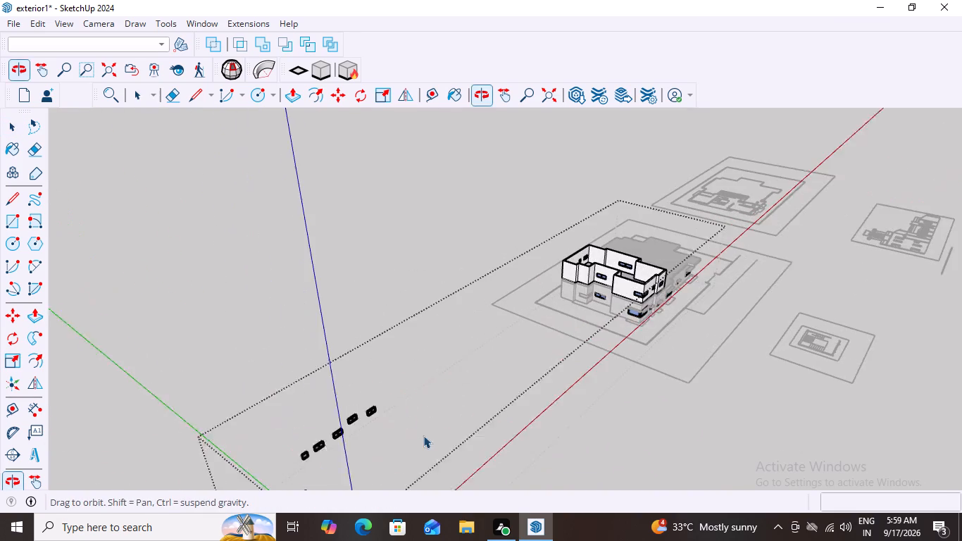
middle_drag(423, 435, 406, 427)
scroll(668, 280, up, 13)
scroll(562, 337, down, 2)
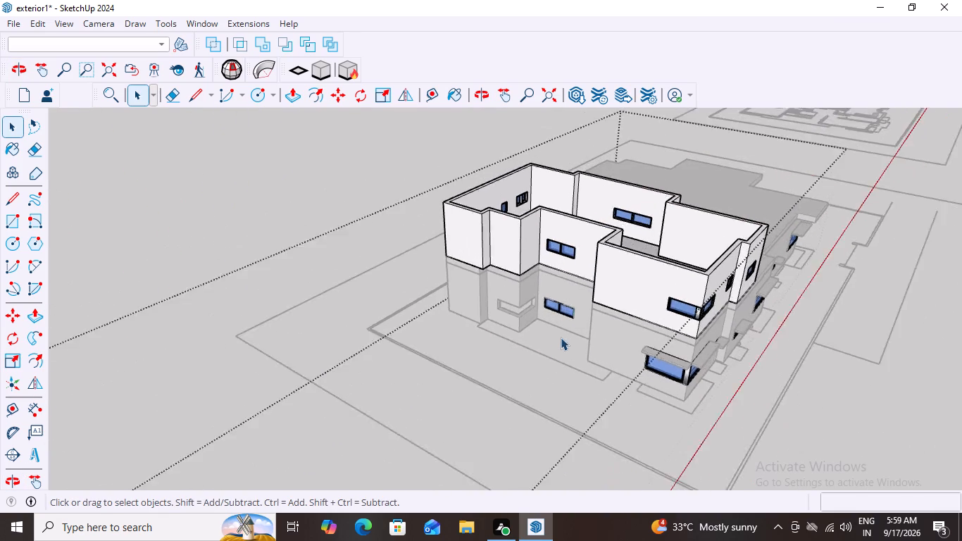
Move the long single-pane half of the detached corner window by its lower outer corner to the empty ground-floor wraparound corner opening.
scroll(561, 337, down, 20)
scroll(561, 337, down, 4)
middle_drag(411, 451, 346, 406)
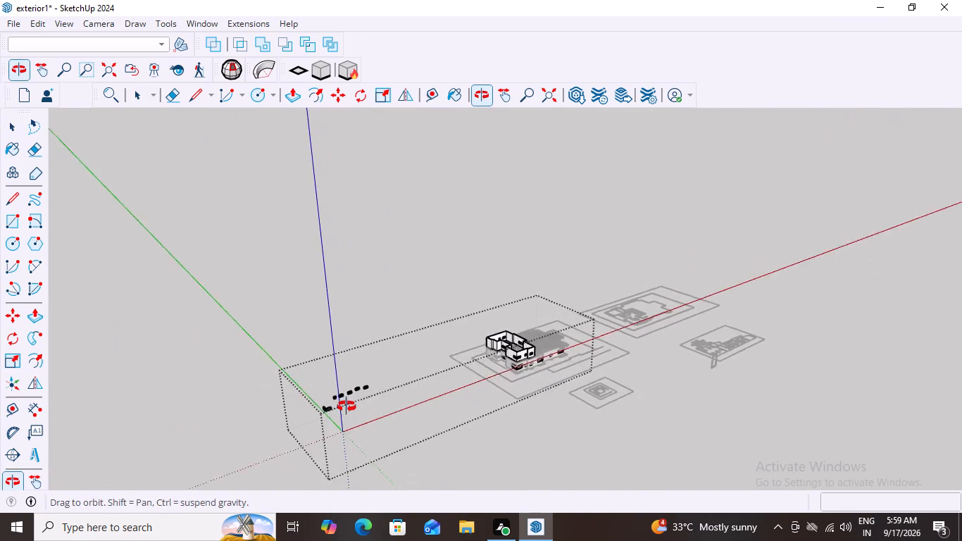
middle_drag(346, 406, 335, 410)
scroll(290, 422, up, 18)
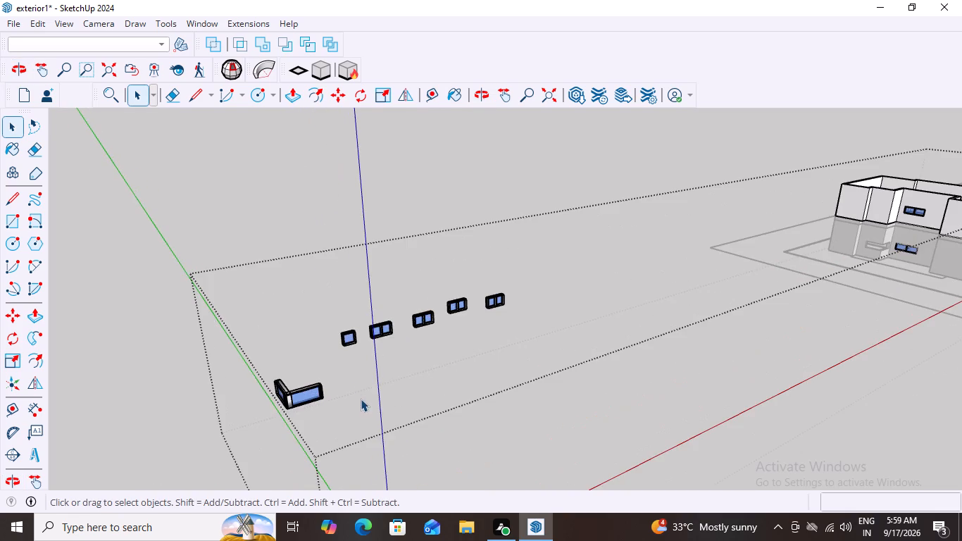
middle_drag(361, 399, 317, 395)
scroll(214, 383, up, 4)
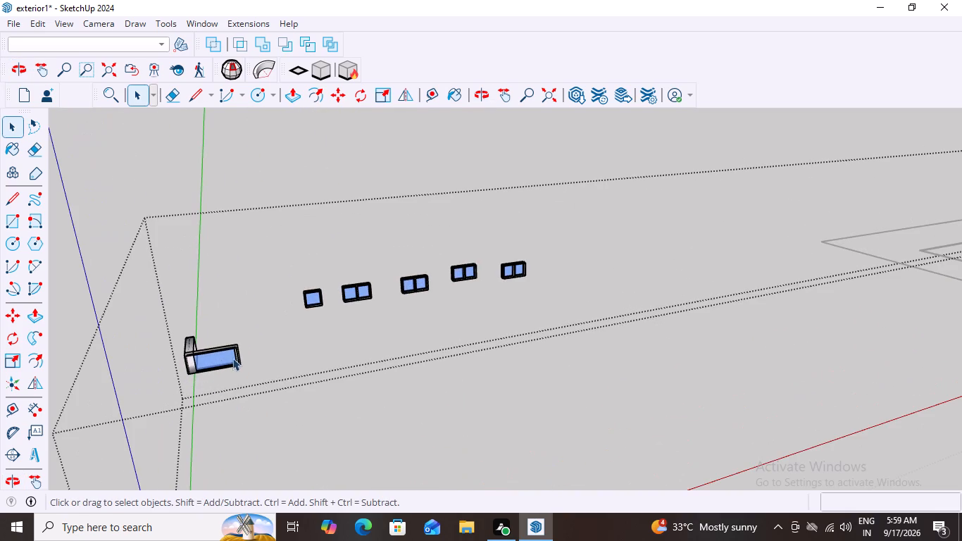
click(220, 358)
key(m)
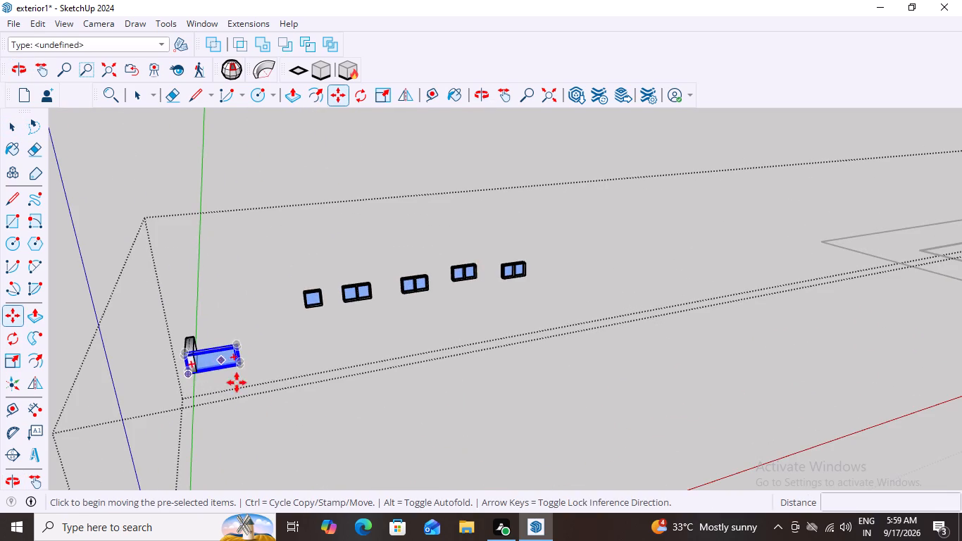
scroll(261, 393, up, 3)
middle_click(258, 391)
scroll(232, 380, up, 6)
scroll(210, 282, up, 5)
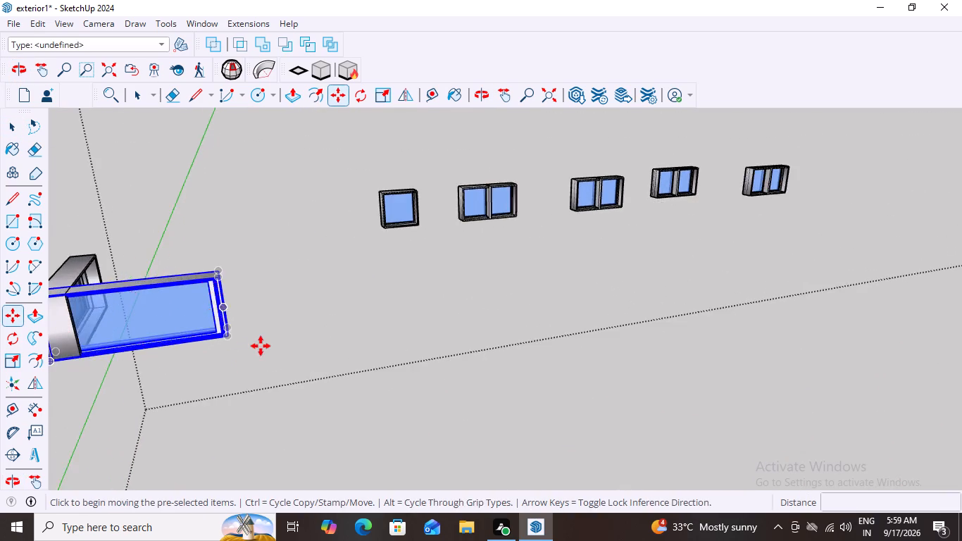
scroll(261, 346, up, 3)
scroll(161, 354, up, 1)
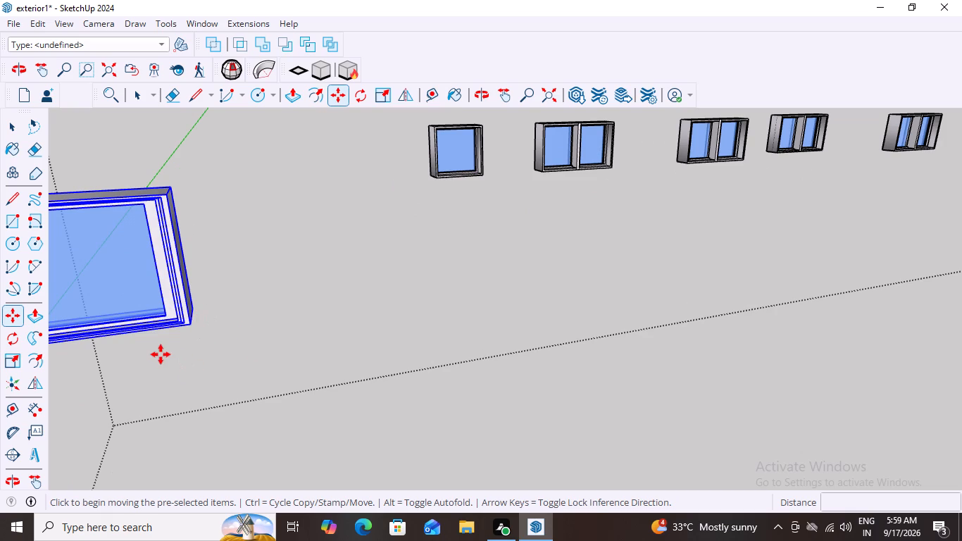
scroll(161, 354, up, 2)
drag(214, 304, 220, 312)
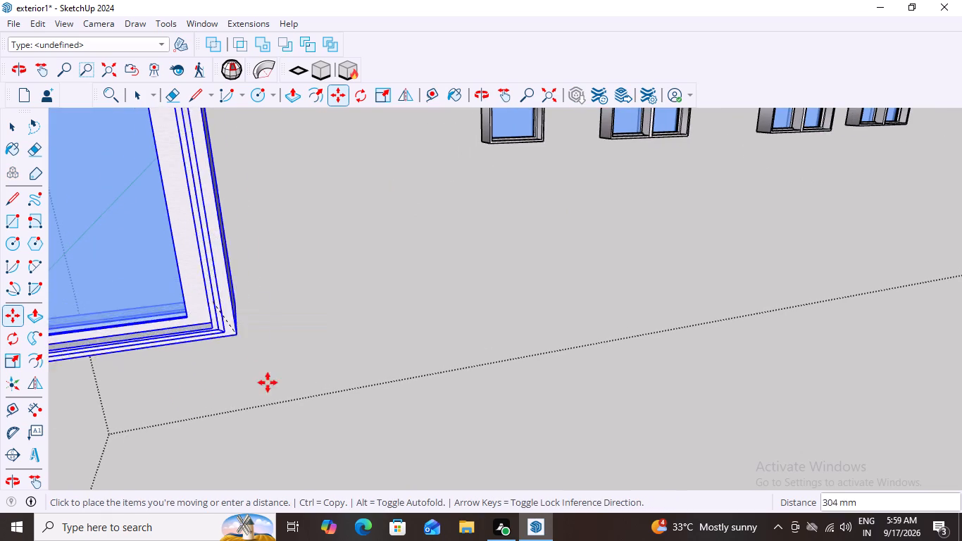
scroll(294, 401, down, 17)
scroll(461, 435, down, 15)
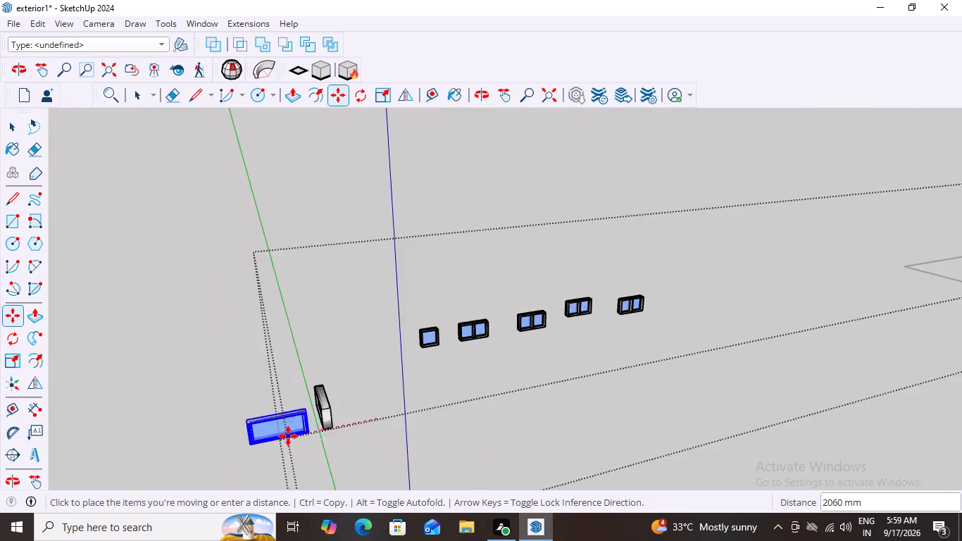
scroll(288, 436, down, 12)
middle_drag(855, 412, 782, 414)
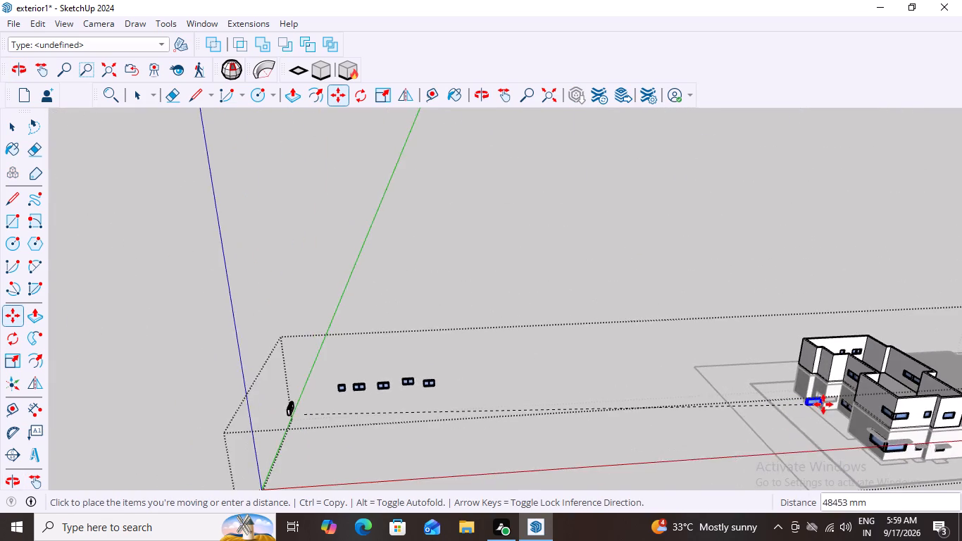
scroll(823, 404, up, 18)
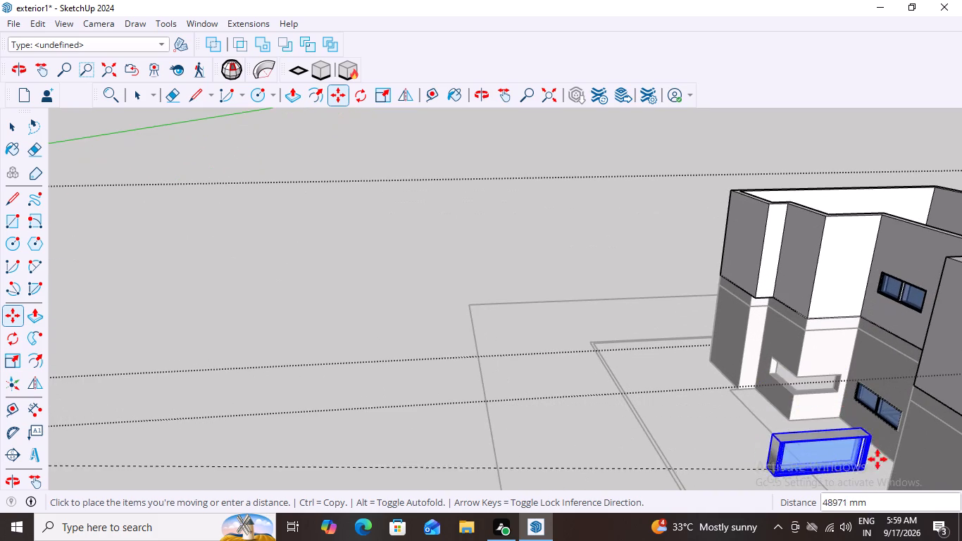
scroll(853, 423, down, 6)
middle_drag(861, 451, 746, 437)
scroll(746, 437, down, 4)
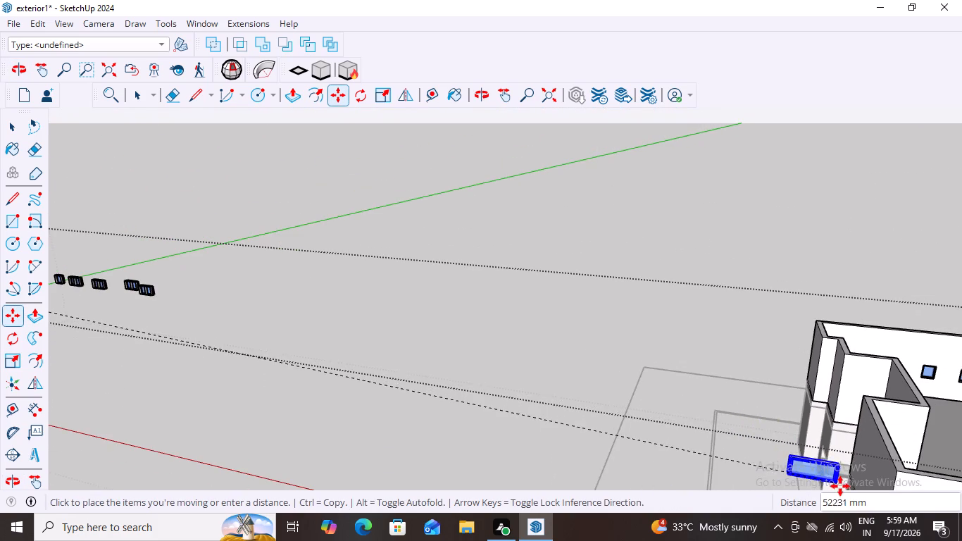
middle_drag(842, 487, 918, 491)
scroll(839, 431, up, 20)
scroll(839, 431, up, 7)
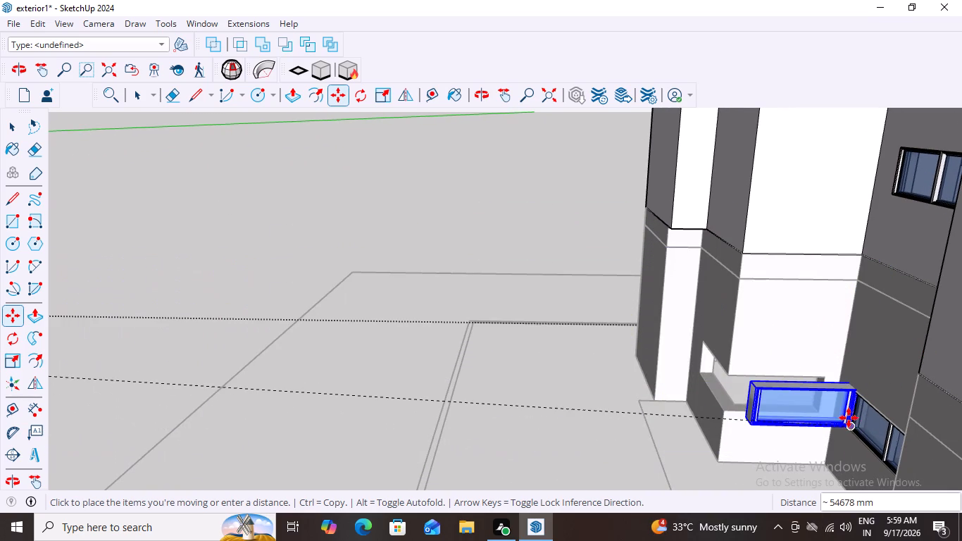
scroll(832, 418, down, 11)
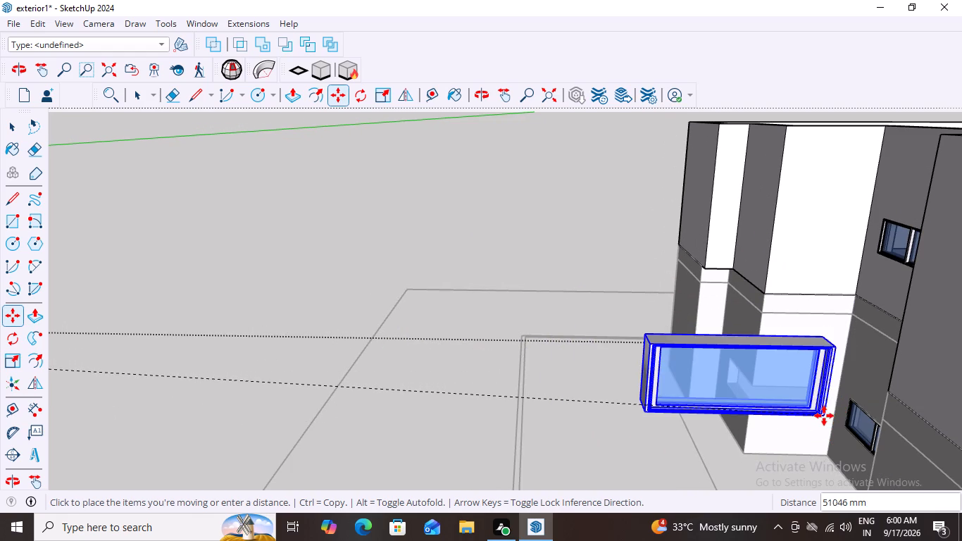
scroll(862, 413, down, 11)
middle_click(863, 415)
scroll(868, 430, down, 6)
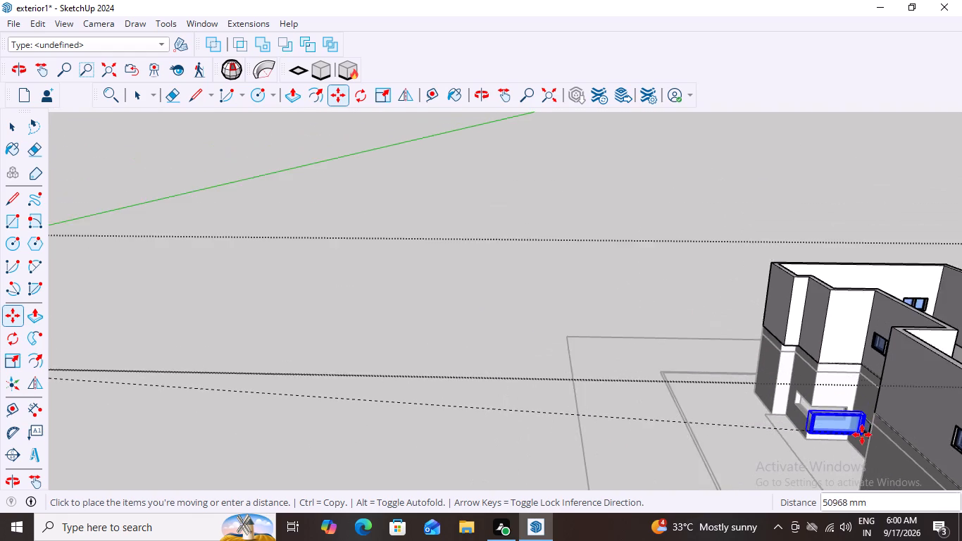
scroll(862, 435, down, 10)
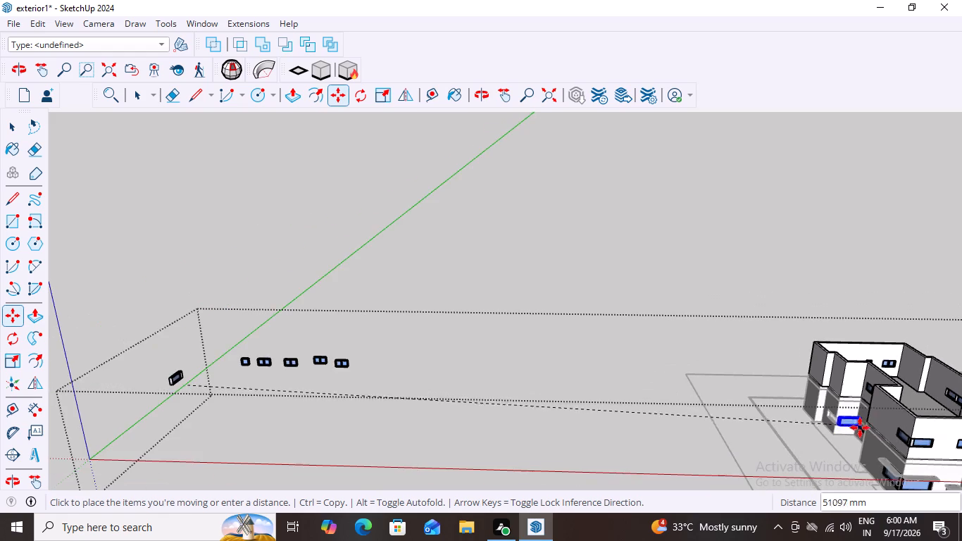
scroll(874, 428, up, 20)
scroll(874, 428, up, 8)
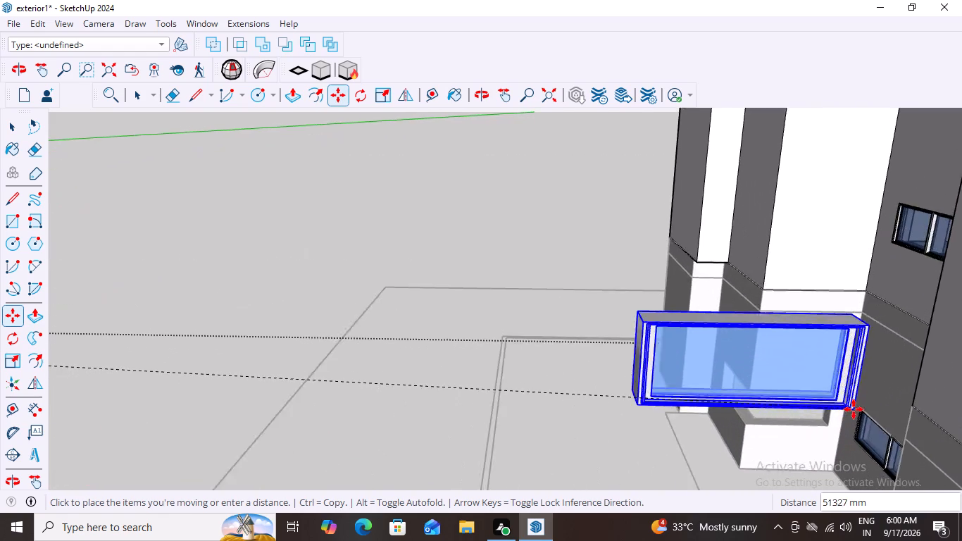
scroll(854, 409, up, 6)
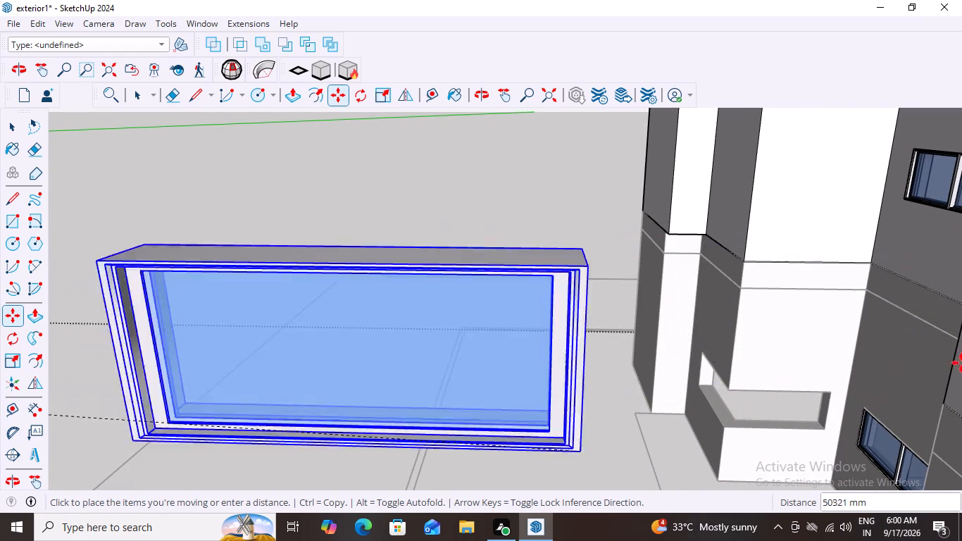
scroll(625, 338, down, 4)
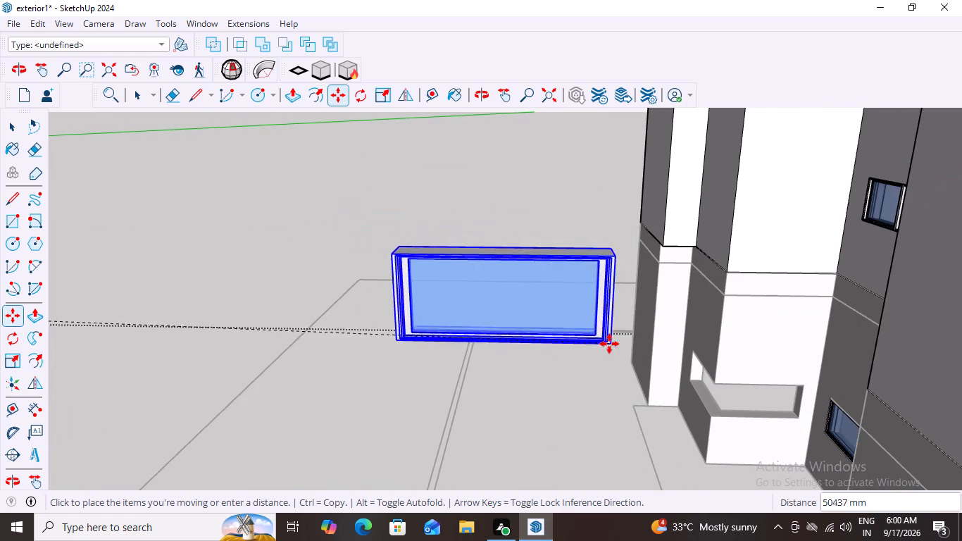
scroll(806, 418, down, 6)
scroll(788, 418, down, 19)
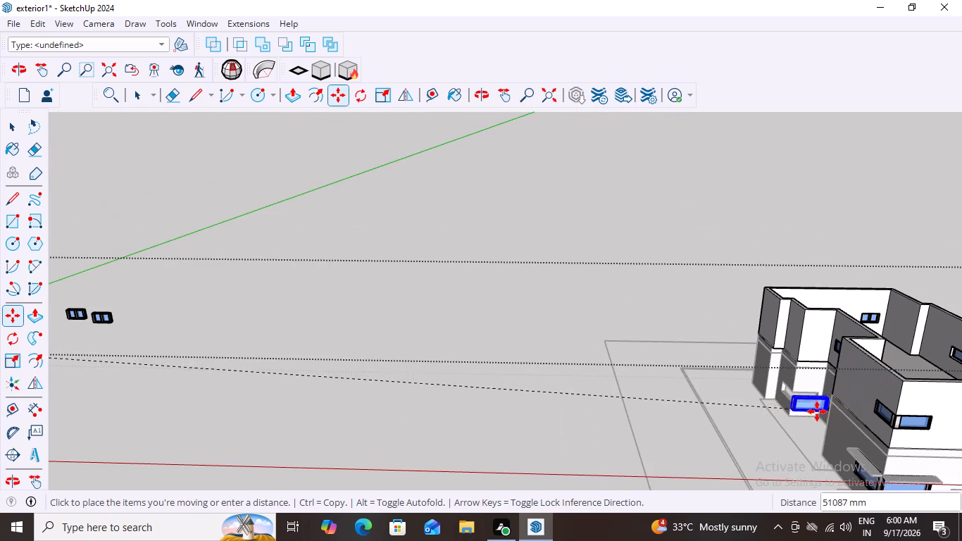
scroll(960, 436, up, 1)
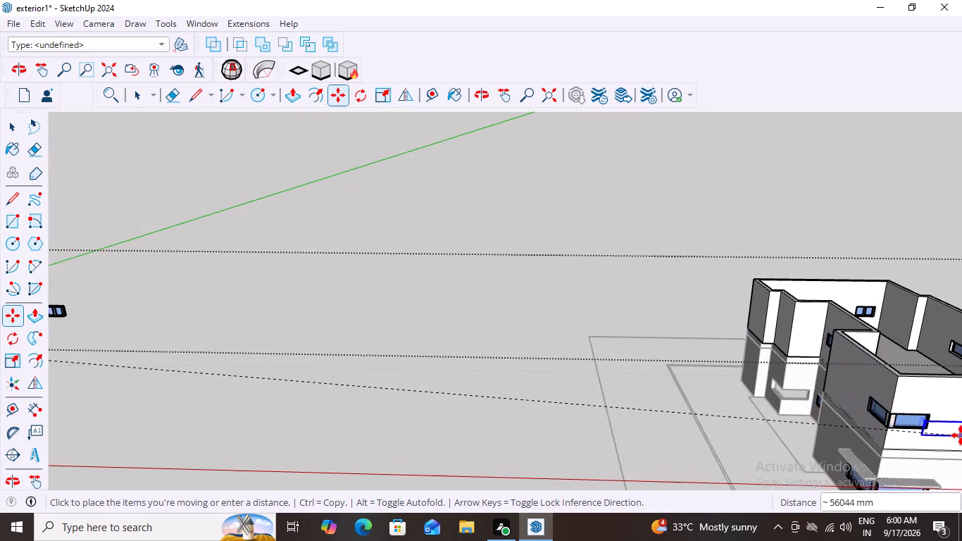
scroll(961, 435, up, 11)
scroll(809, 380, up, 1)
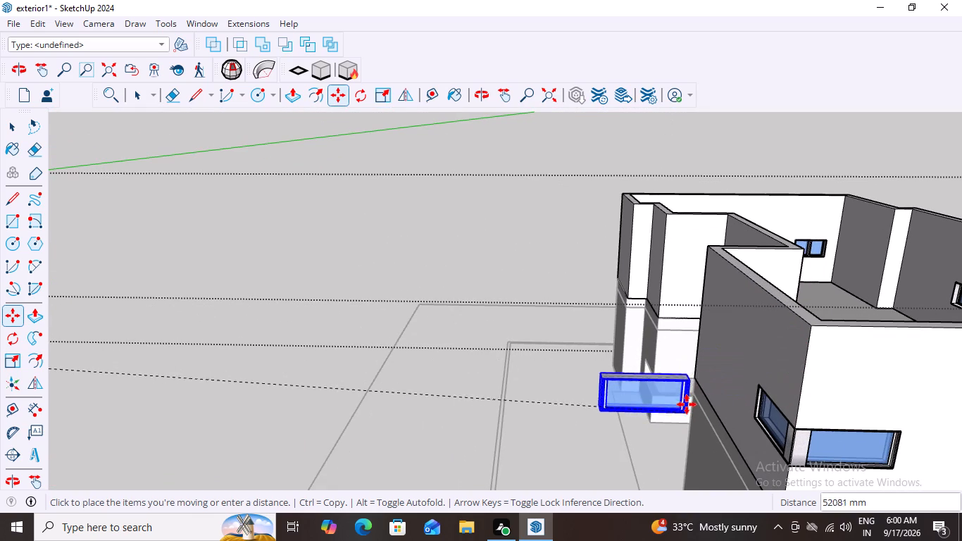
middle_drag(670, 394, 818, 423)
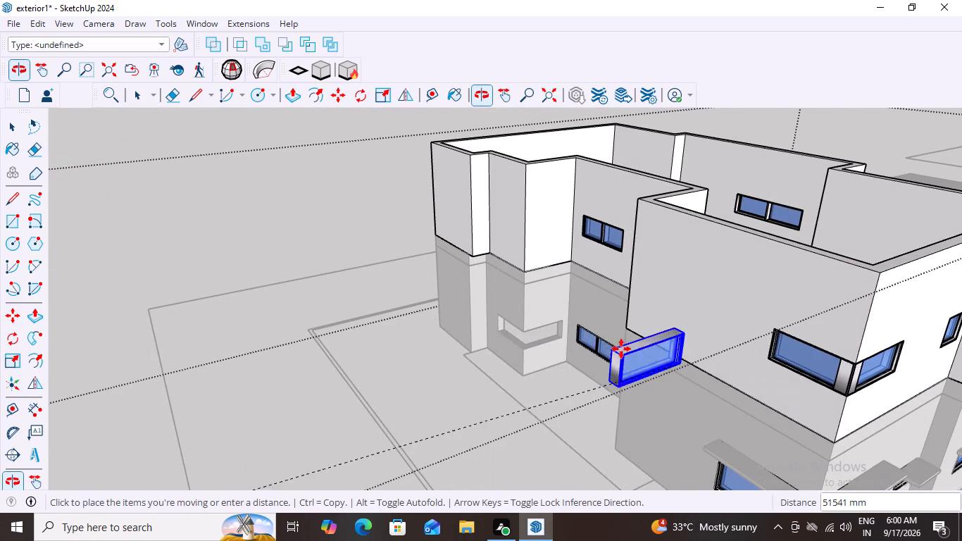
middle_drag(572, 347, 592, 390)
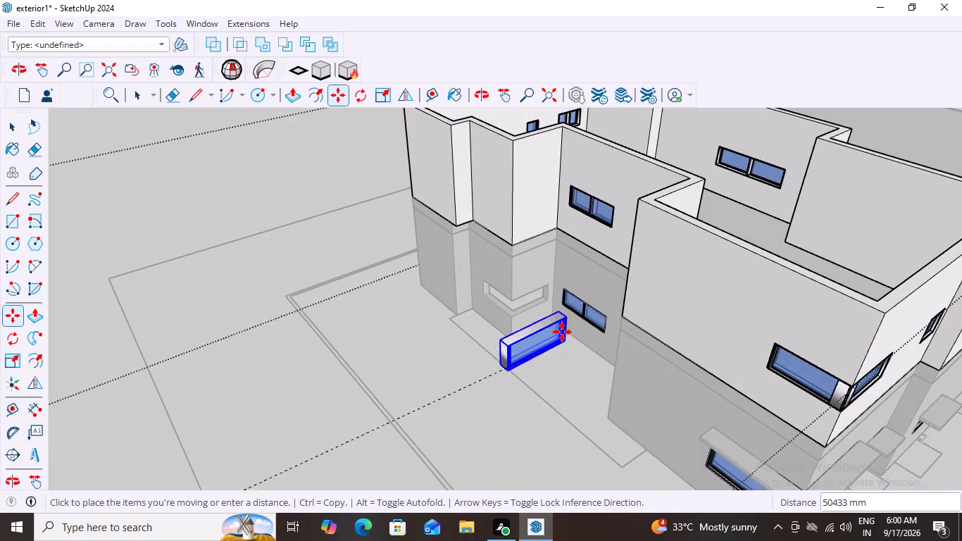
scroll(560, 325, up, 13)
middle_click(539, 261)
scroll(564, 313, down, 11)
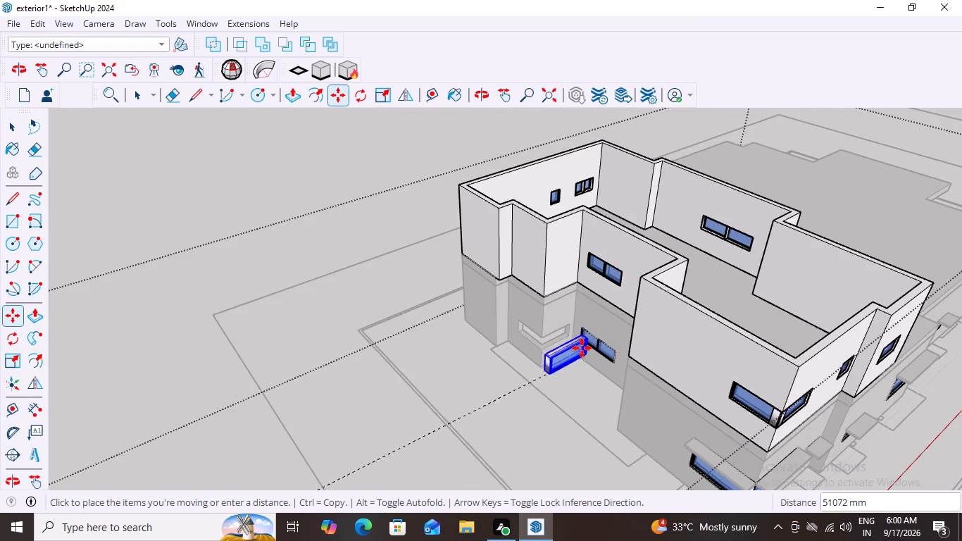
scroll(580, 345, down, 1)
scroll(570, 332, up, 10)
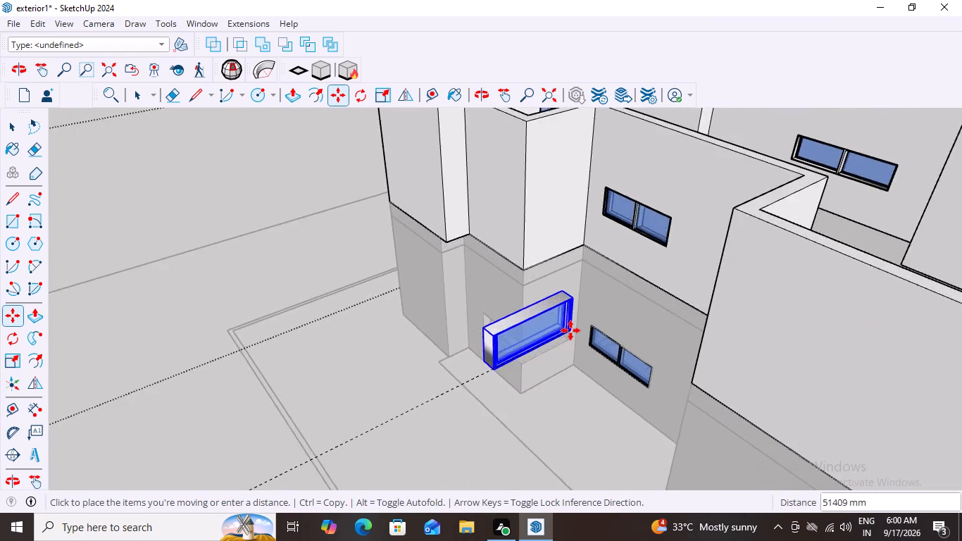
Place the long single-pane corner window half into its side of the ground-floor wraparound opening, completing a move of about 54446 mm.
scroll(570, 330, up, 7)
scroll(492, 363, down, 4)
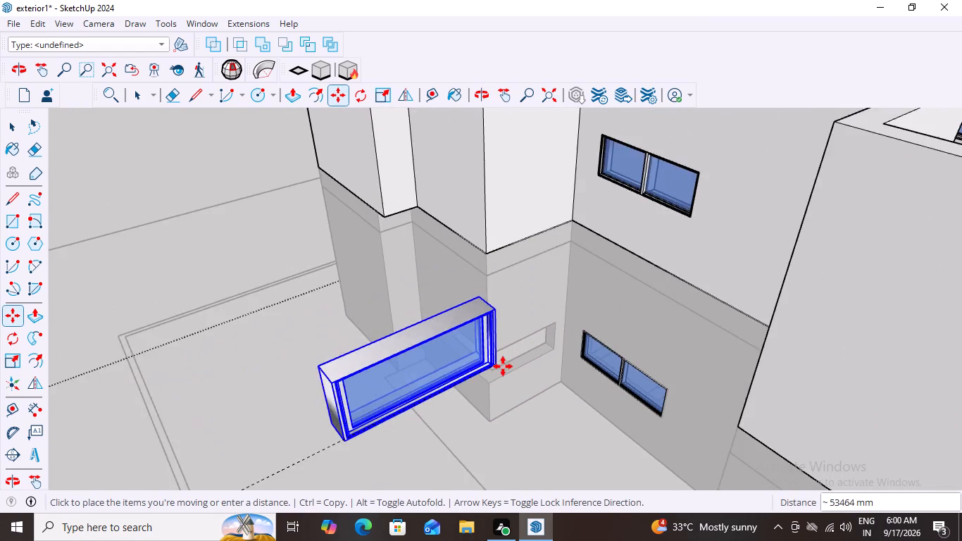
scroll(503, 366, down, 3)
scroll(373, 426, down, 8)
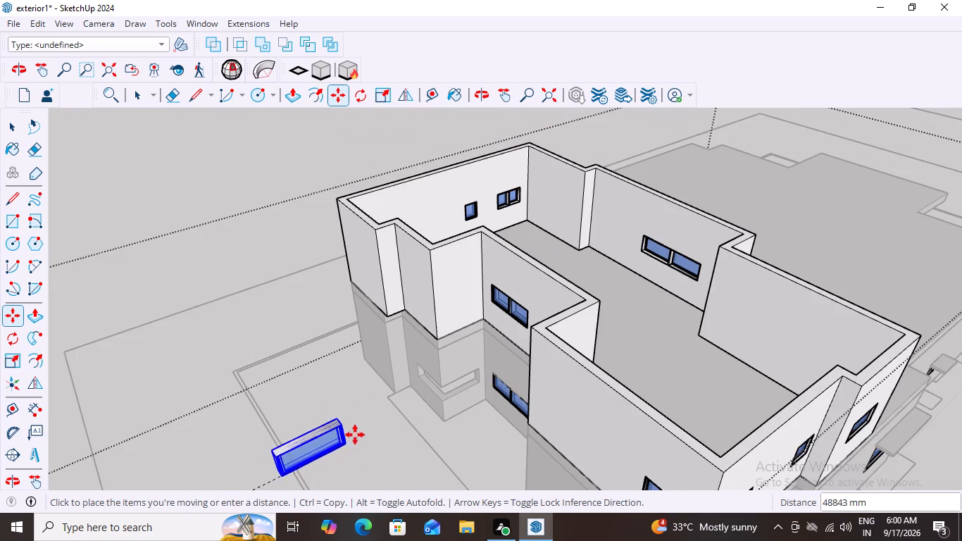
click(480, 381)
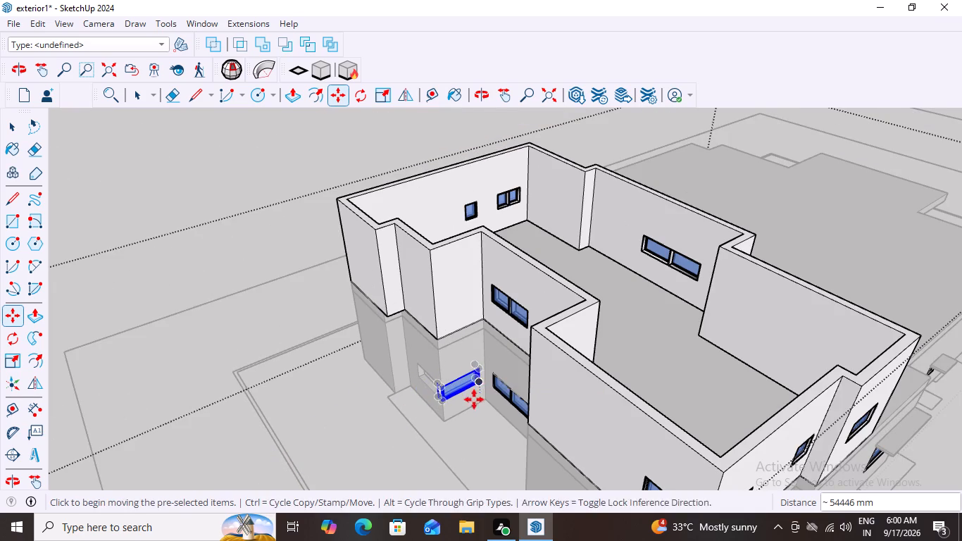
Move the remaining half of the detached corner window by its lower front corner to the still-empty side of the ground-floor wraparound opening.
middle_drag(471, 410, 420, 370)
scroll(437, 355, down, 3)
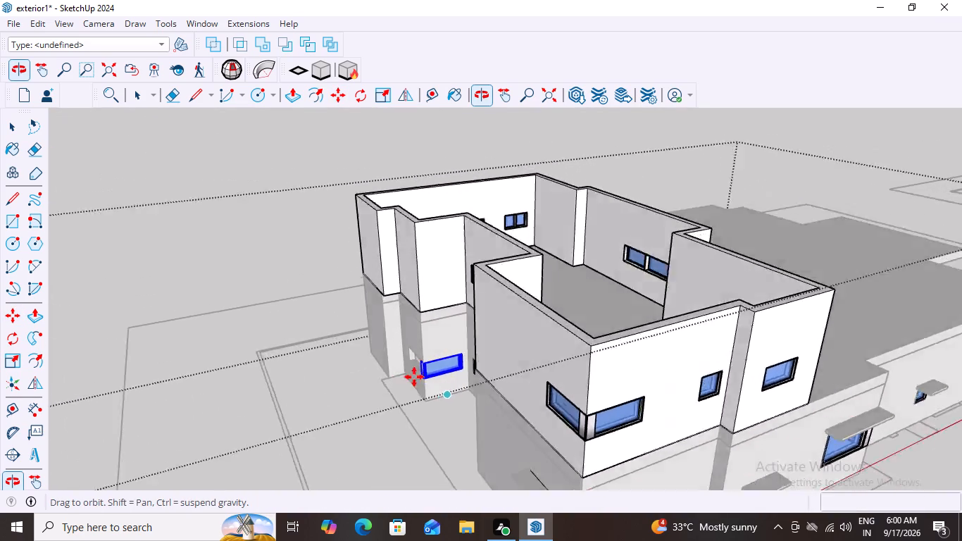
scroll(414, 377, down, 20)
scroll(414, 377, down, 8)
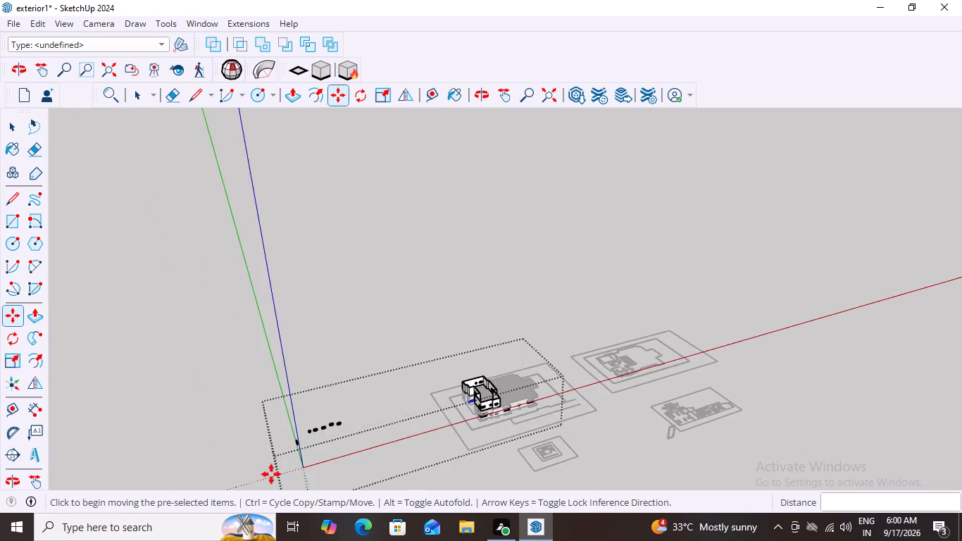
scroll(270, 474, up, 3)
scroll(318, 435, up, 15)
scroll(310, 428, up, 9)
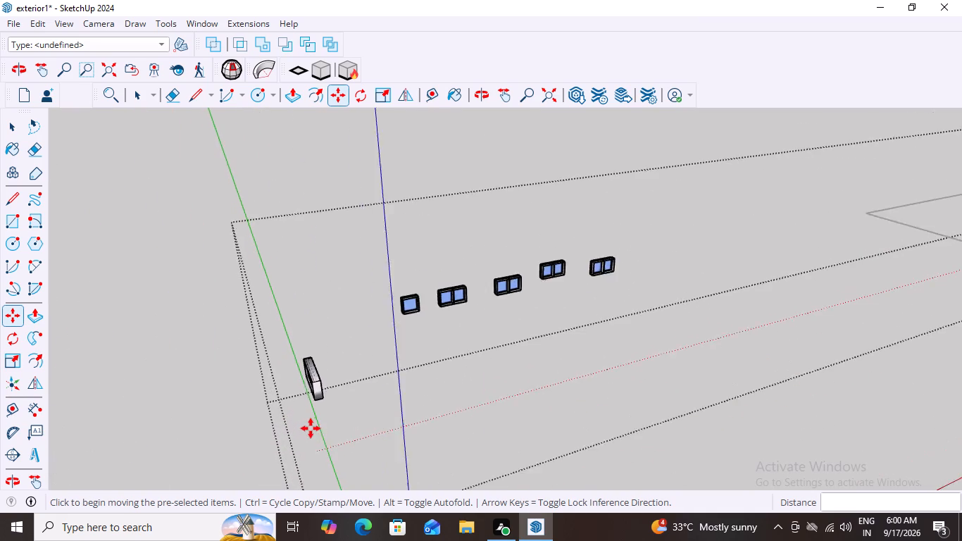
scroll(311, 428, up, 1)
key(space)
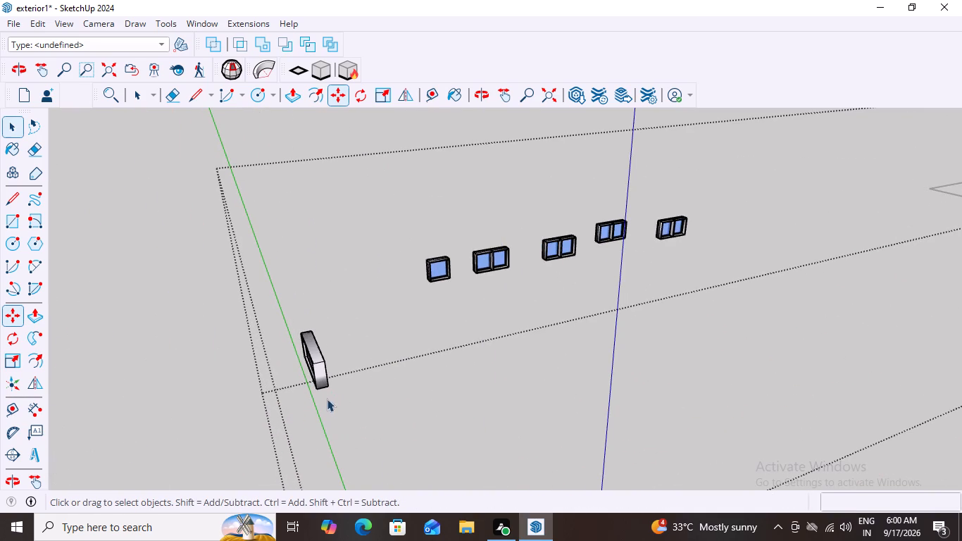
click(320, 378)
scroll(311, 393, up, 9)
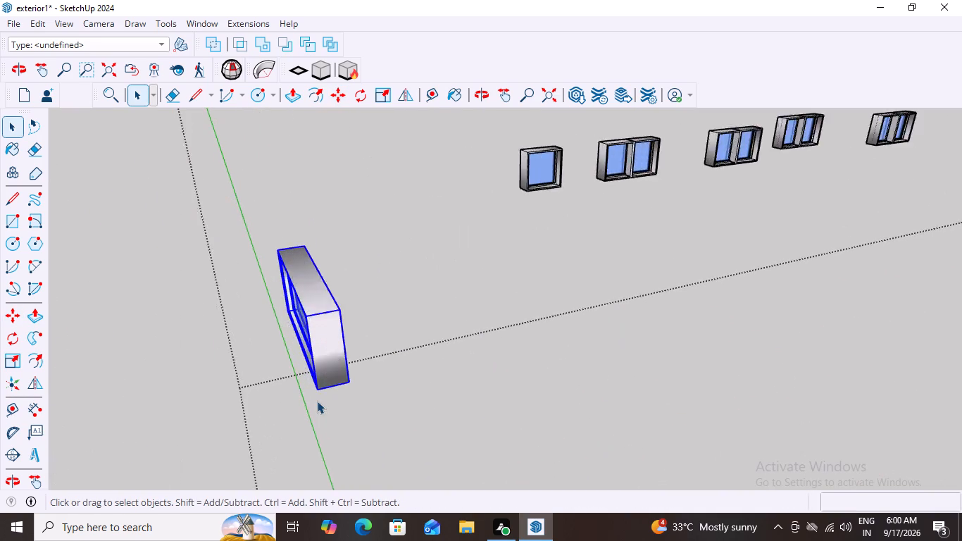
scroll(317, 401, up, 4)
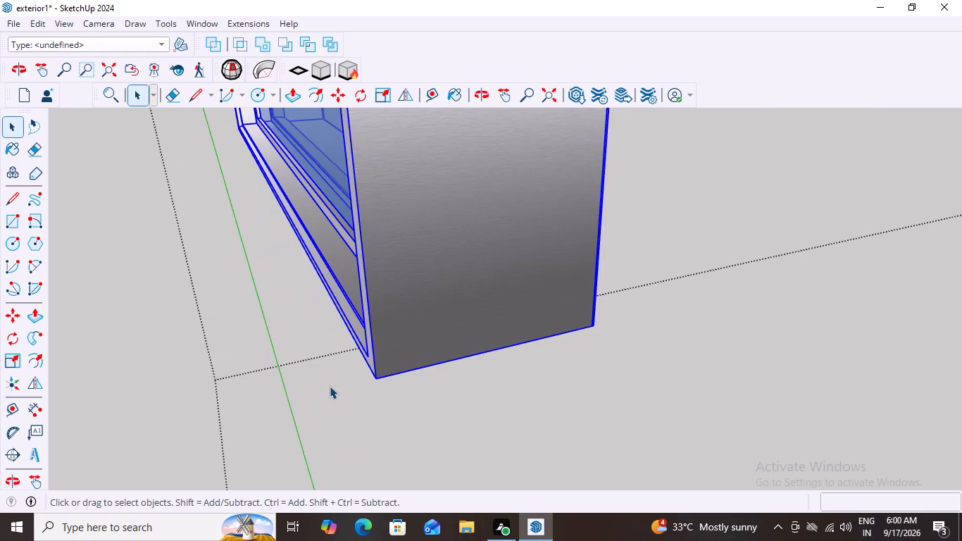
key(m)
click(377, 379)
scroll(411, 393, down, 15)
scroll(394, 303, down, 20)
scroll(394, 303, down, 8)
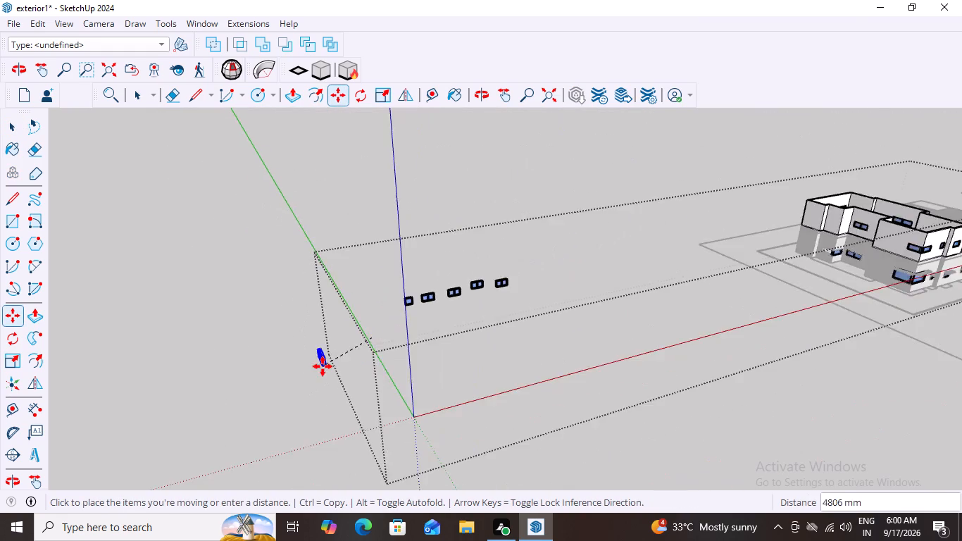
scroll(323, 366, down, 5)
scroll(620, 313, up, 3)
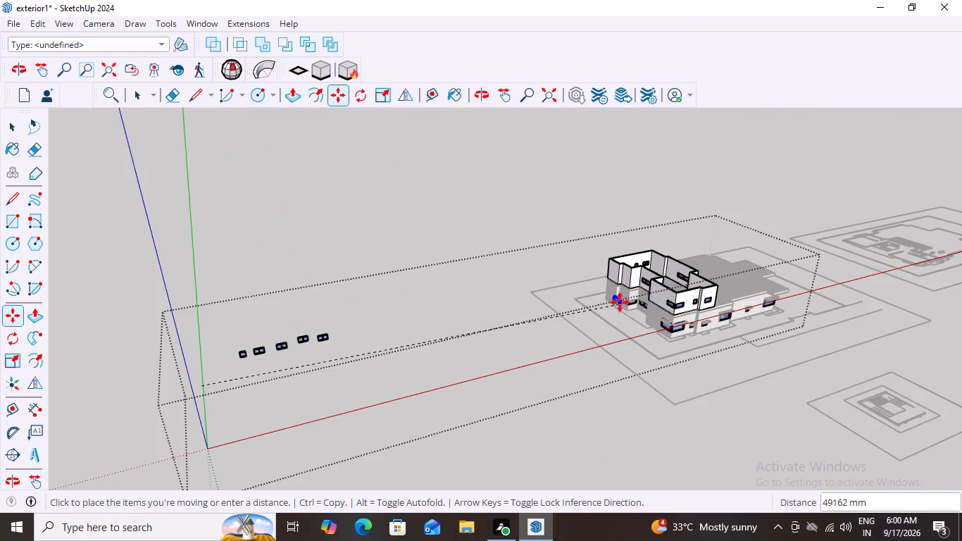
scroll(620, 301, up, 14)
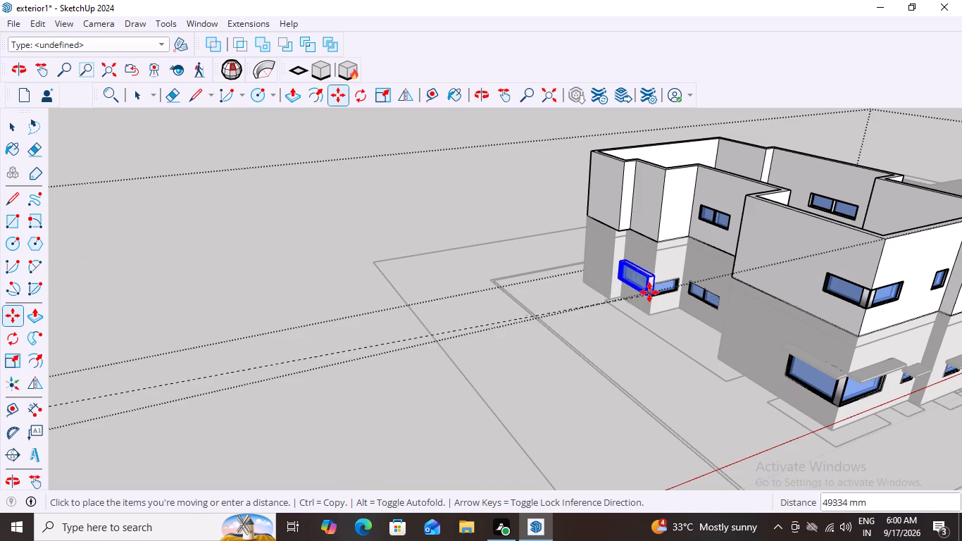
scroll(651, 299, up, 13)
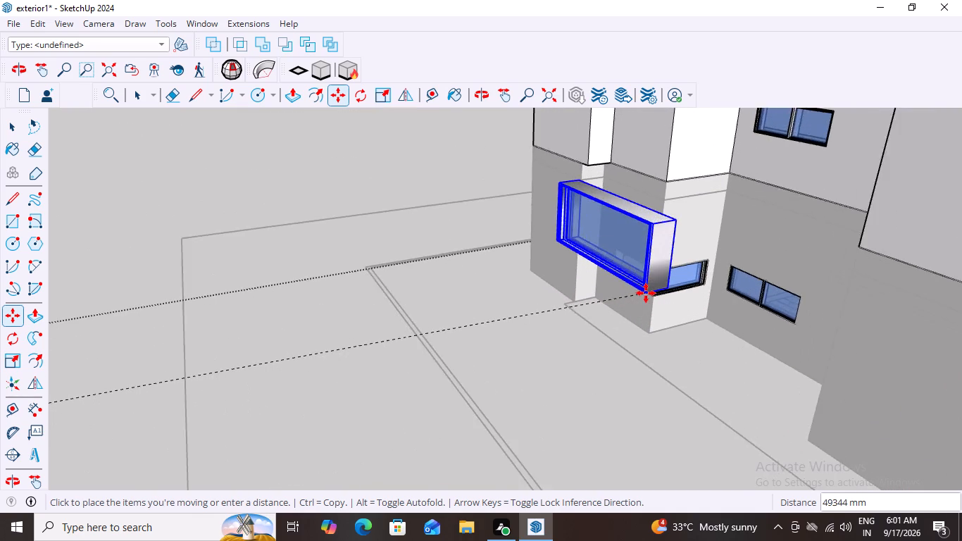
scroll(646, 293, up, 7)
scroll(642, 301, down, 11)
scroll(620, 377, down, 4)
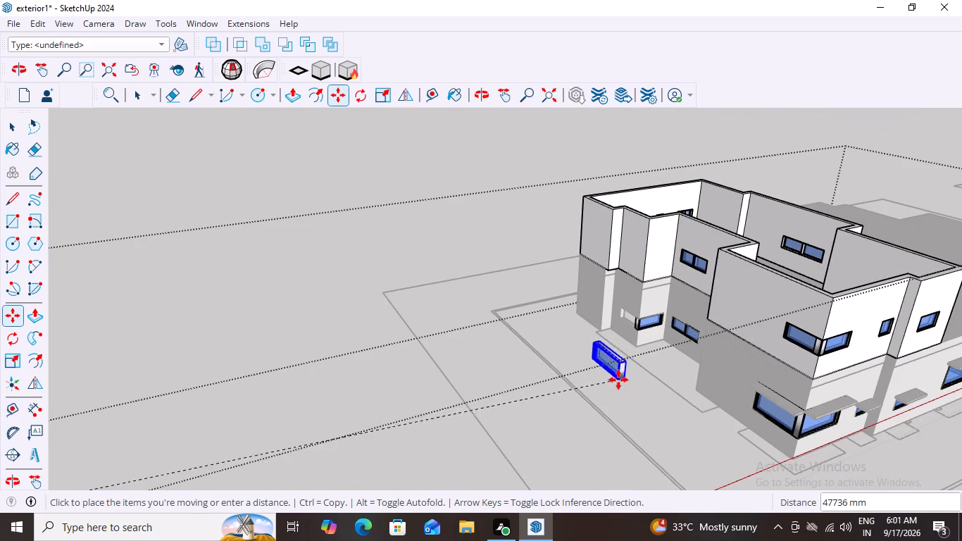
middle_drag(650, 340, 591, 354)
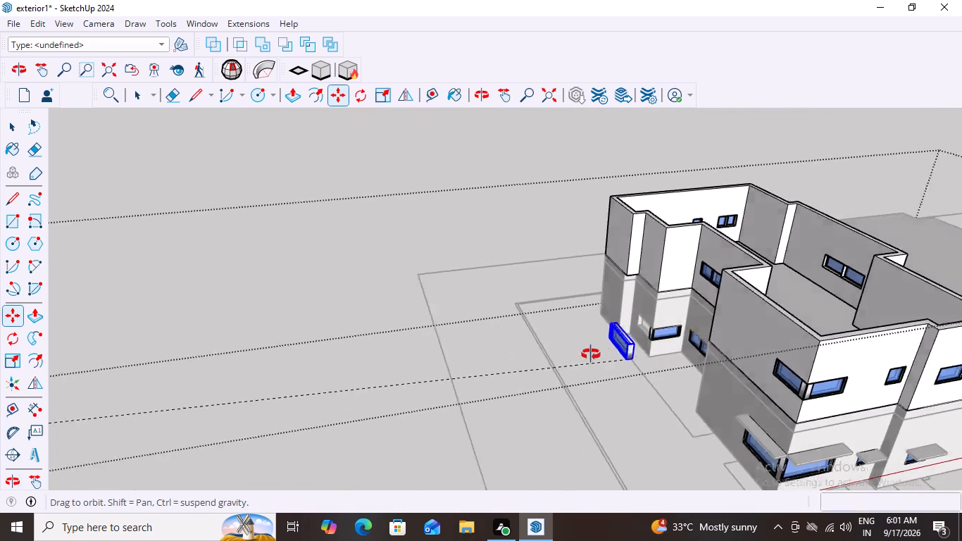
middle_drag(591, 354, 589, 354)
scroll(661, 354, down, 8)
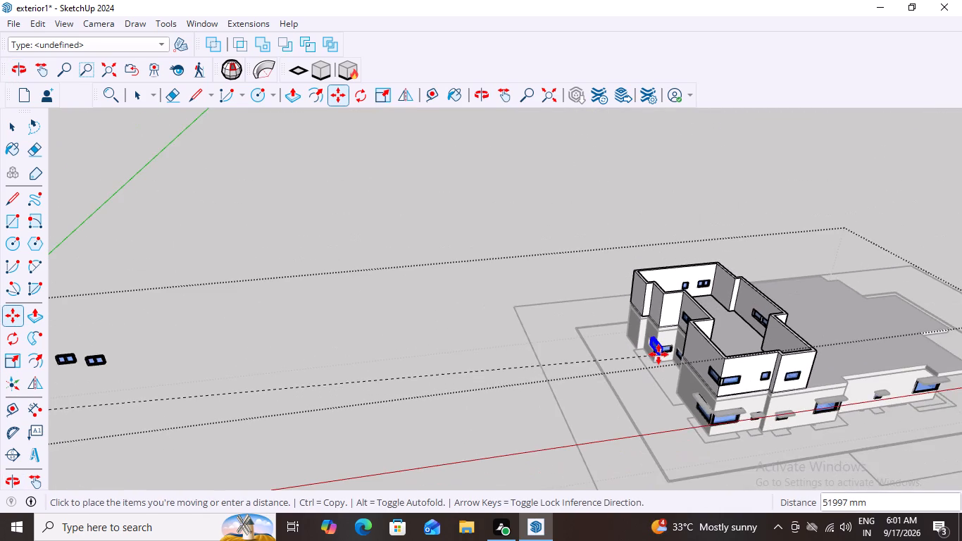
scroll(658, 354, up, 20)
scroll(658, 354, up, 4)
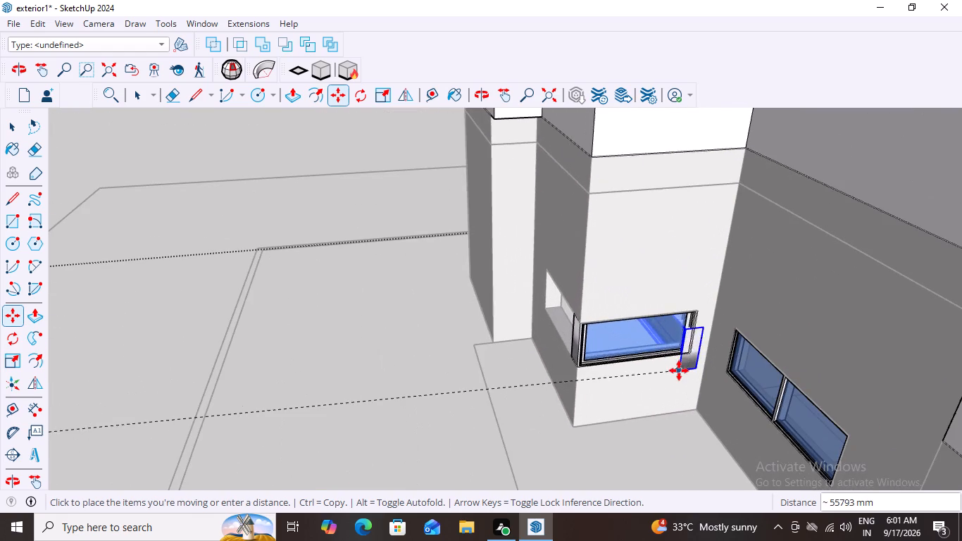
scroll(716, 395, down, 7)
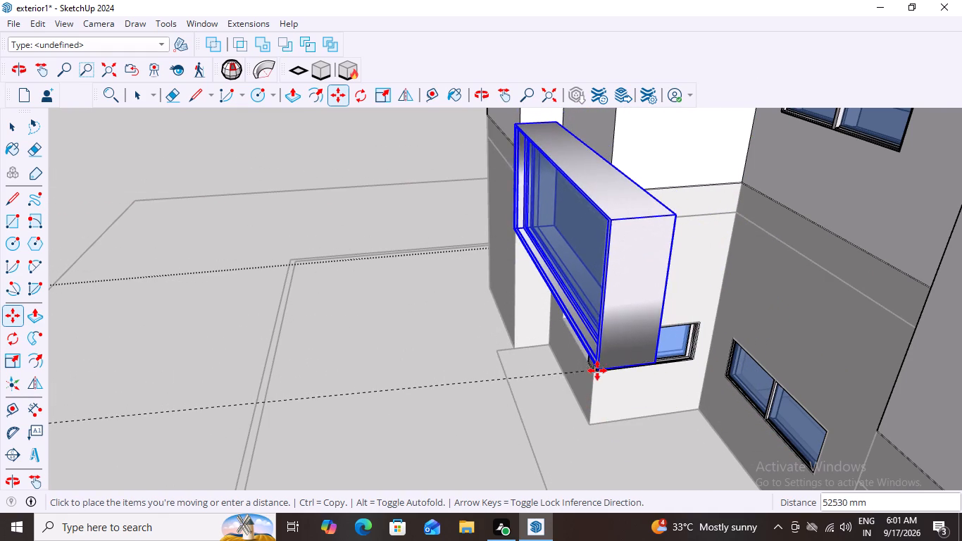
scroll(587, 377, down, 10)
middle_drag(573, 409, 666, 408)
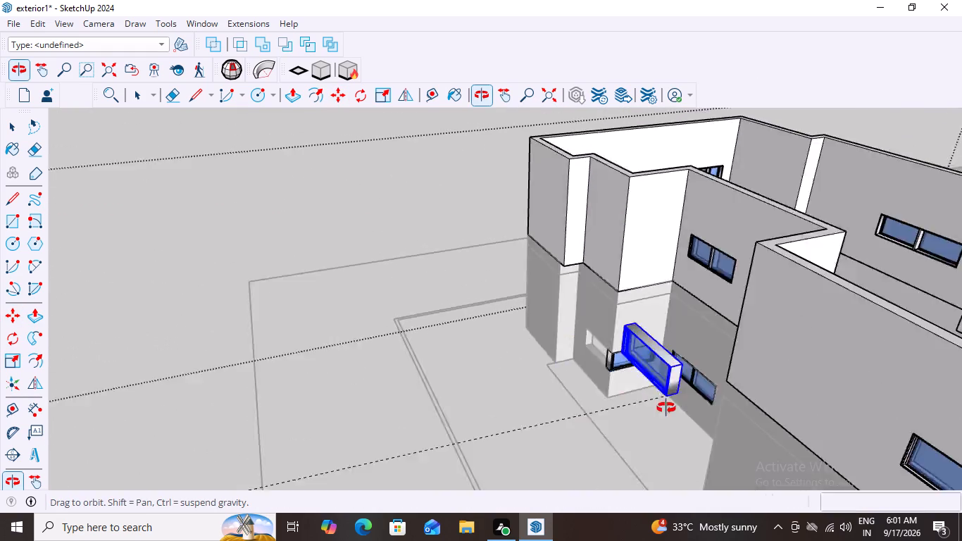
middle_drag(666, 408, 815, 371)
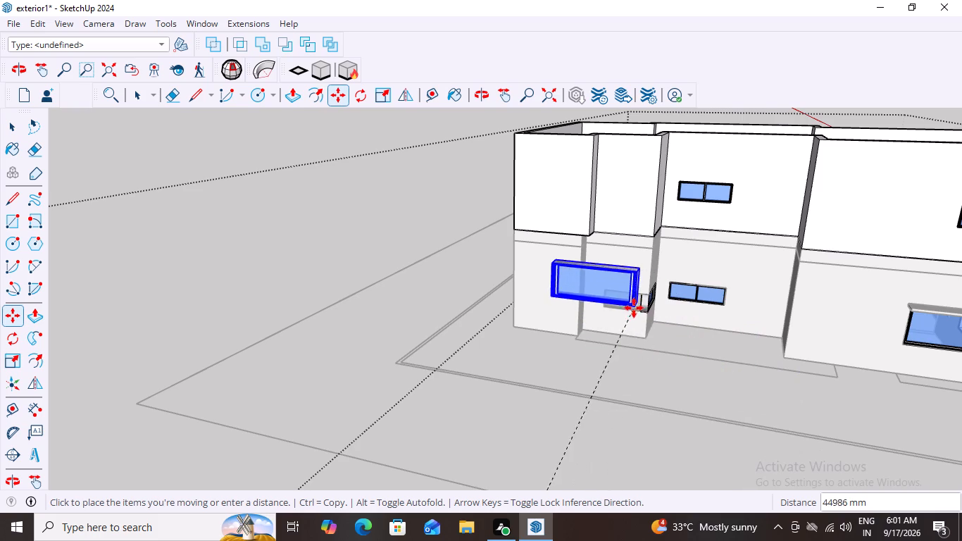
scroll(633, 323, down, 5)
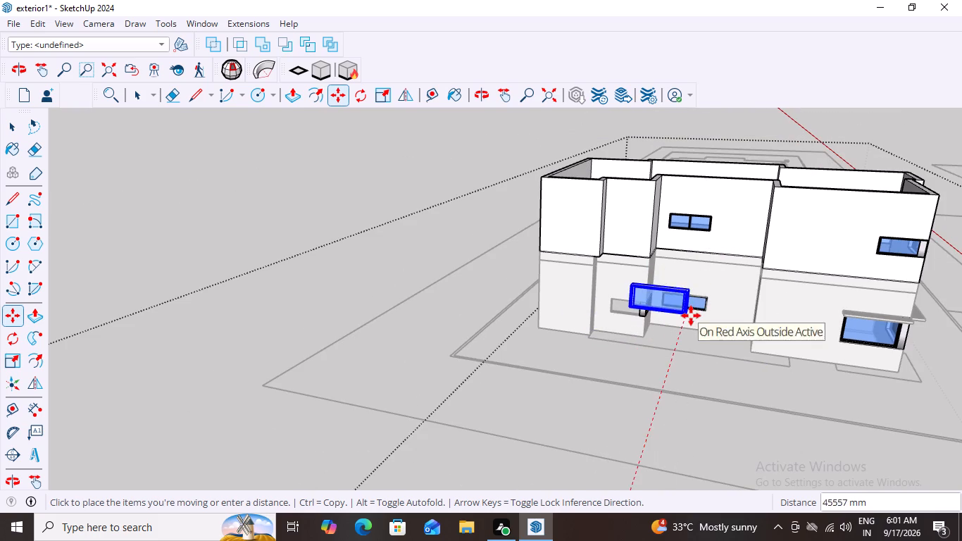
middle_drag(651, 328, 582, 390)
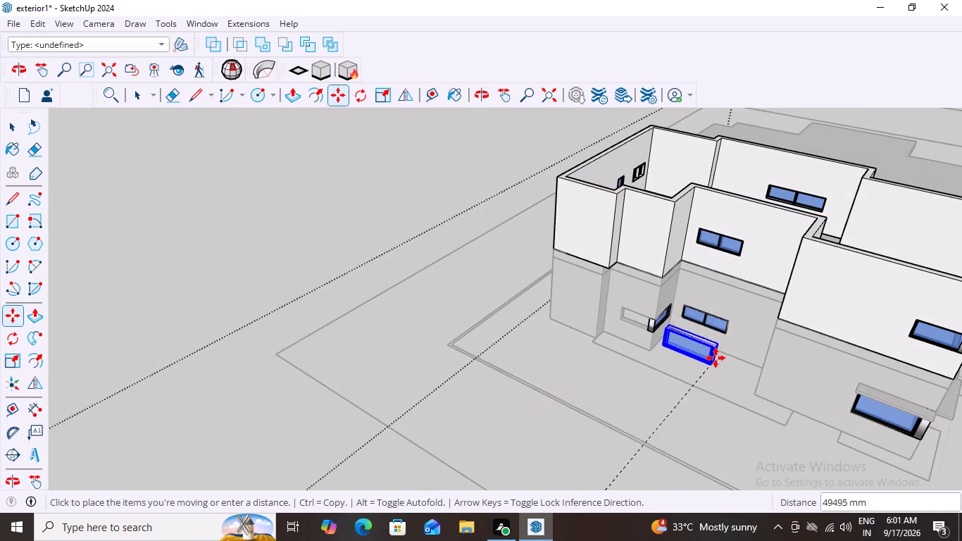
scroll(720, 352, up, 15)
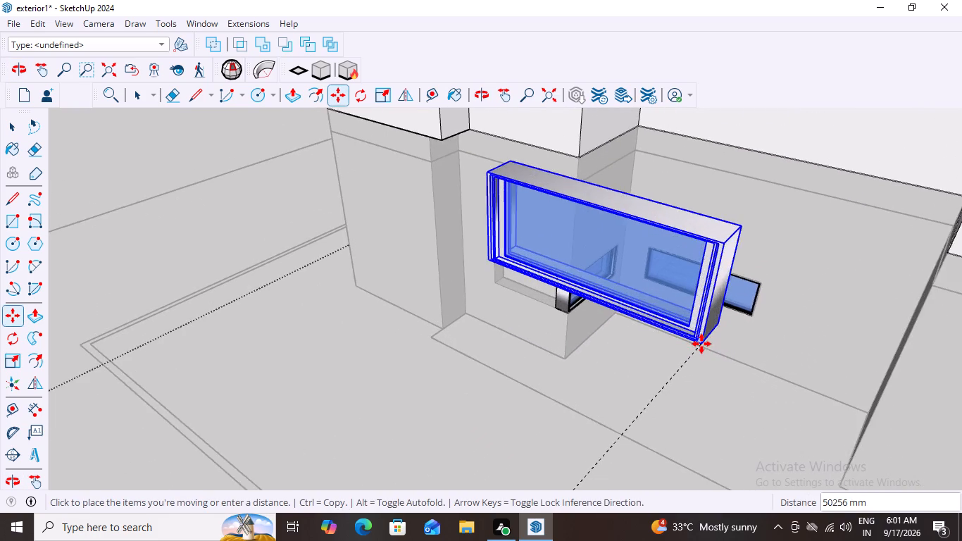
scroll(701, 344, up, 3)
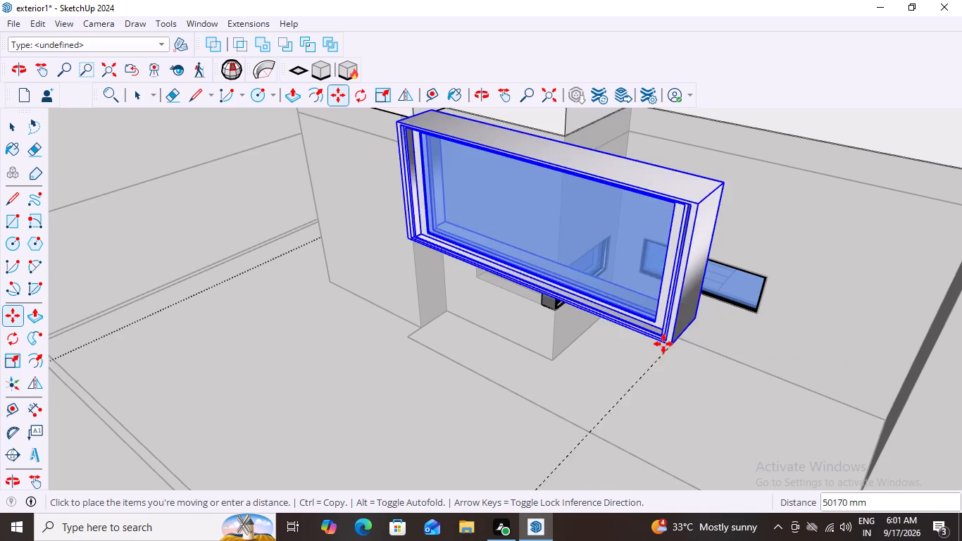
scroll(587, 347, up, 1)
scroll(589, 347, down, 5)
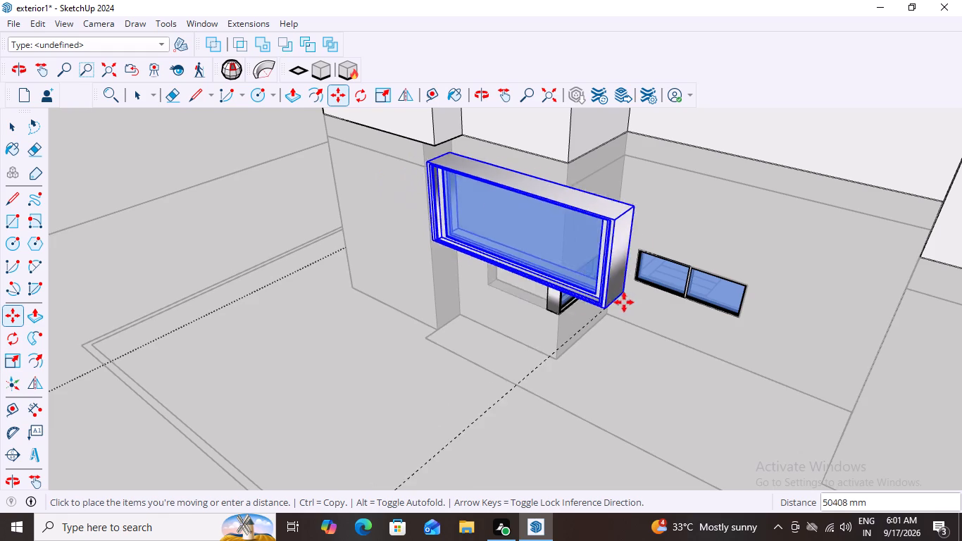
scroll(624, 302, down, 10)
scroll(708, 278, down, 4)
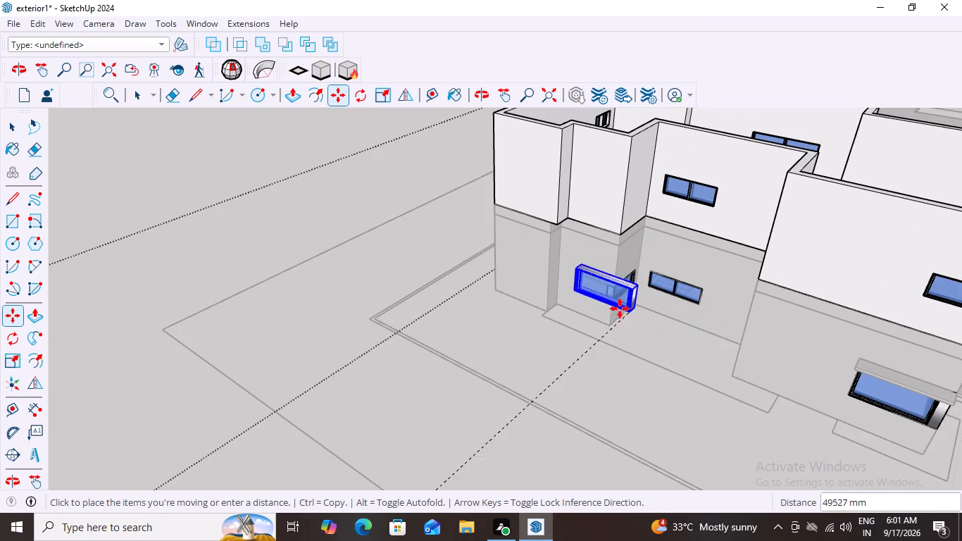
middle_drag(616, 306, 500, 313)
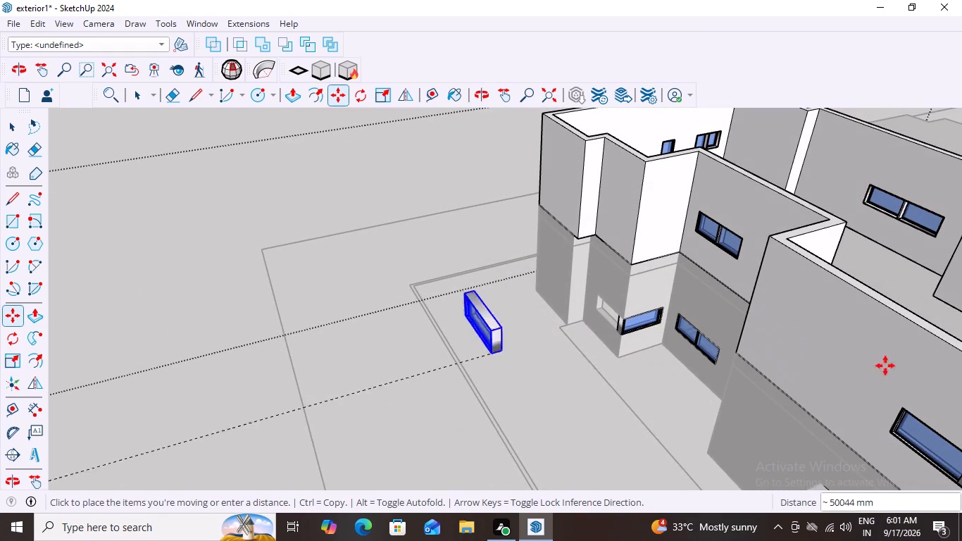
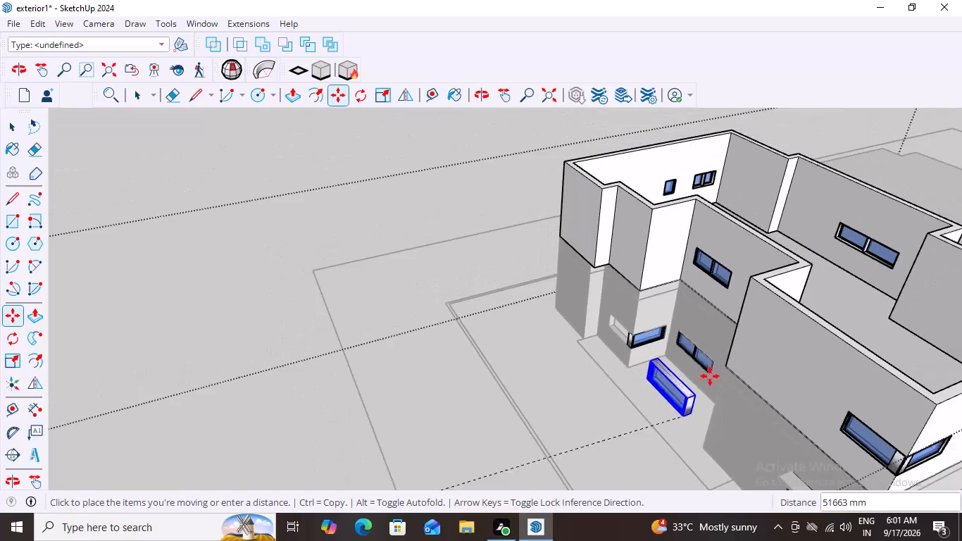
Delete the window that is being moved beside the building's lower-floor corner.
scroll(723, 344, up, 14)
scroll(581, 413, up, 4)
scroll(518, 369, up, 2)
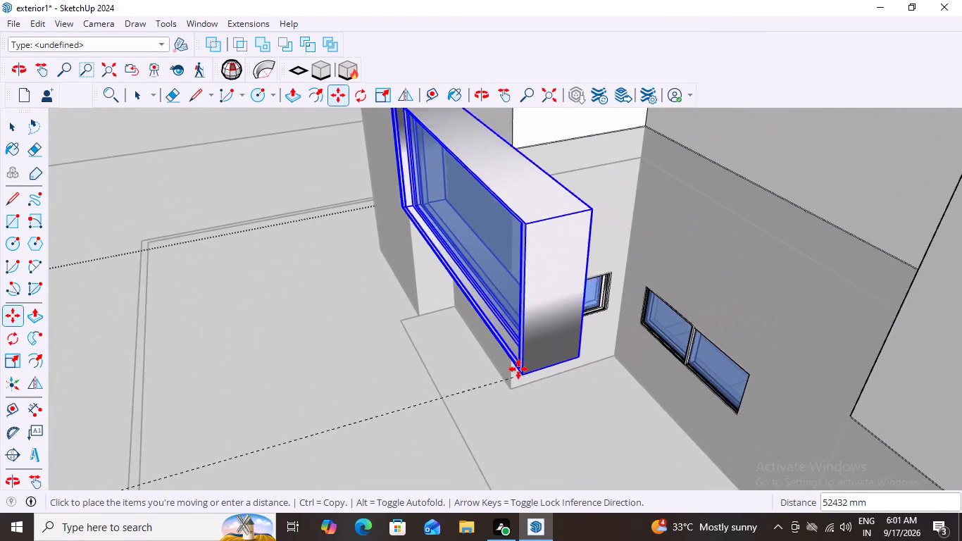
scroll(518, 369, up, 6)
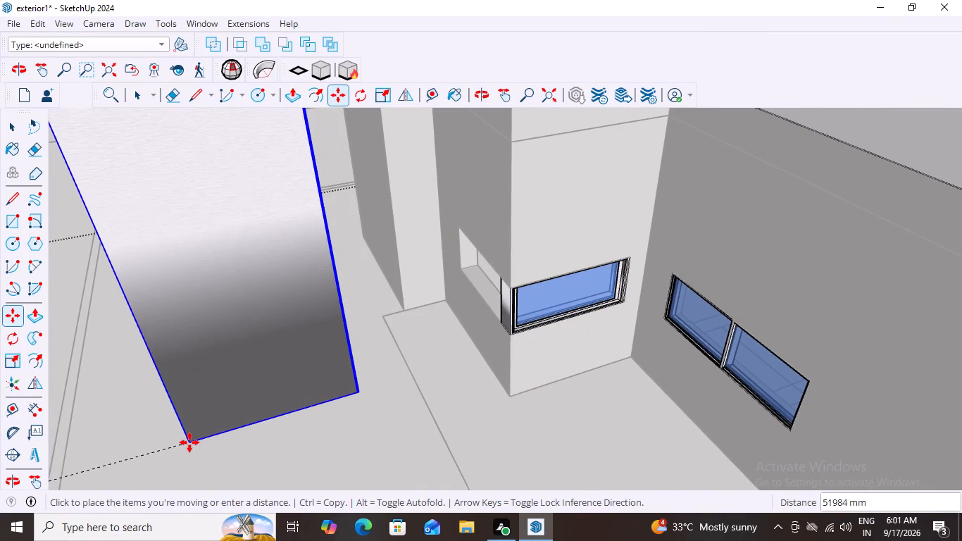
key(Delete)
Move the single-pane window from the spare row into the smallest lower-floor wall opening, snapping its lower corner to the opening's corner.
scroll(251, 417, down, 20)
scroll(251, 417, down, 5)
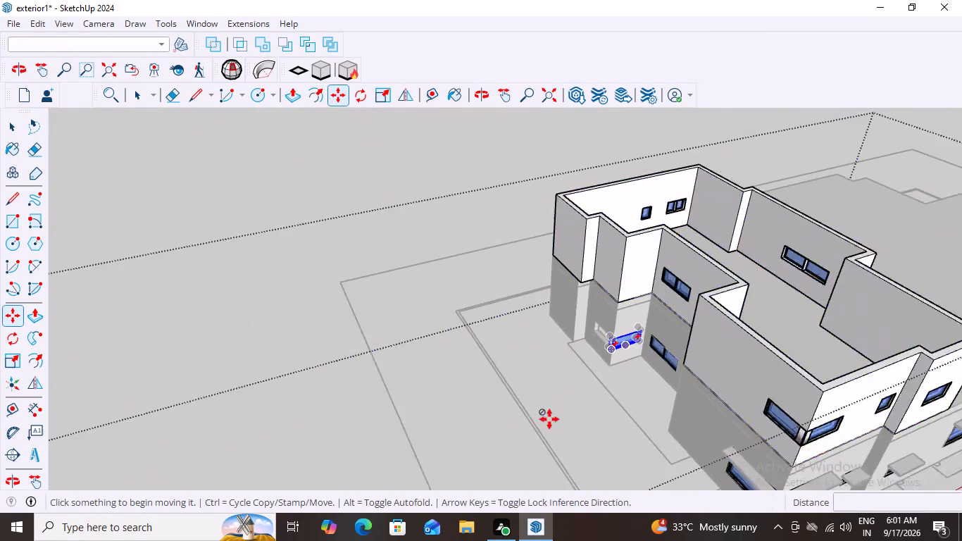
scroll(549, 419, down, 19)
scroll(298, 473, up, 9)
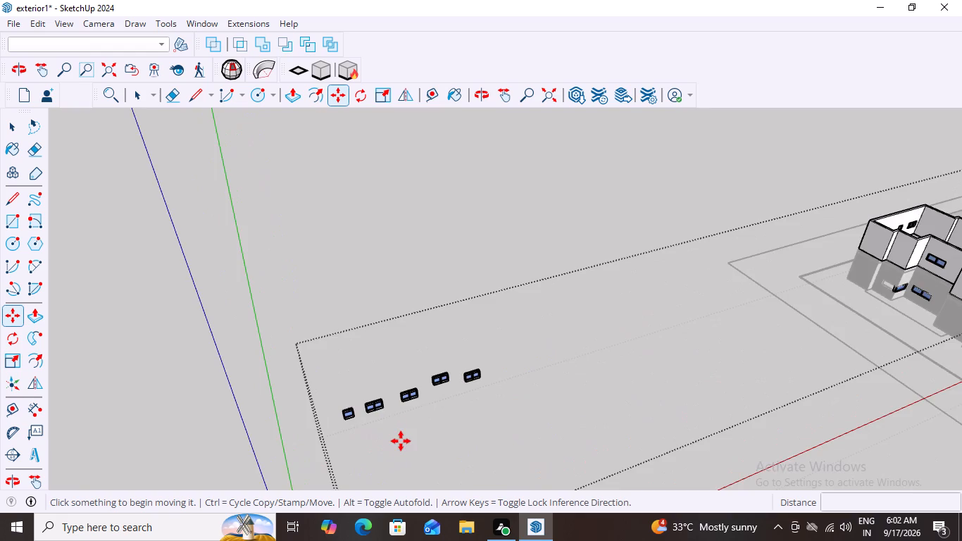
scroll(401, 441, up, 3)
scroll(424, 423, down, 10)
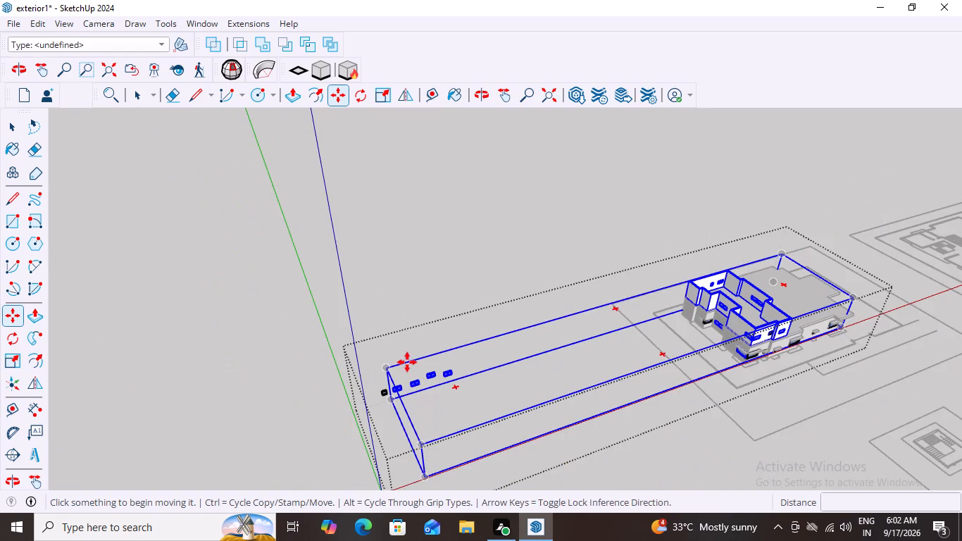
scroll(380, 392, up, 3)
middle_drag(398, 425, 471, 442)
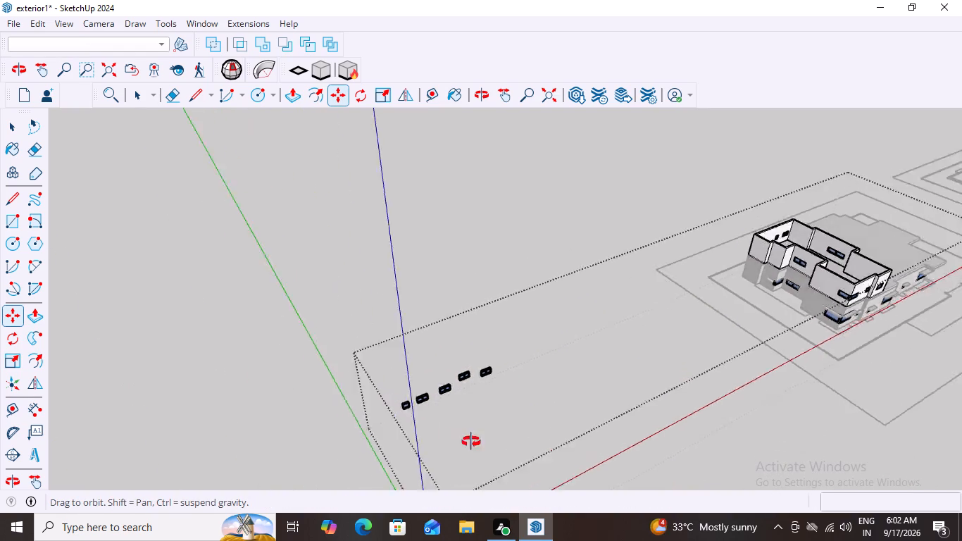
middle_drag(471, 442, 846, 467)
middle_drag(563, 388, 809, 364)
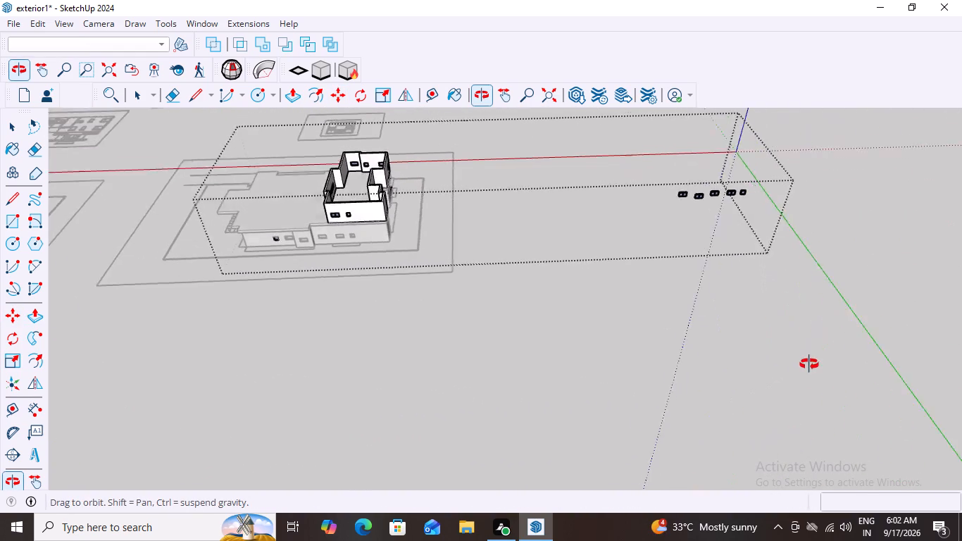
middle_drag(809, 364, 825, 343)
scroll(751, 198, up, 3)
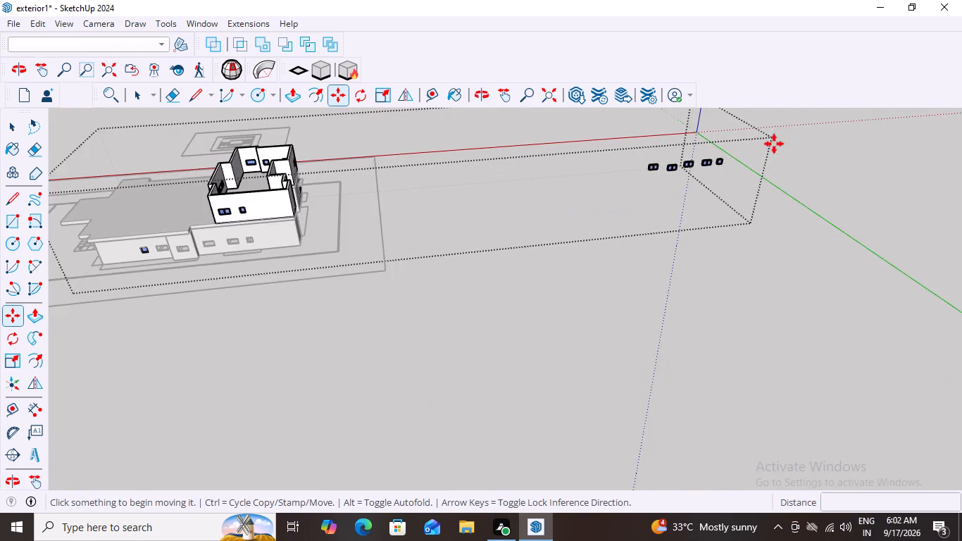
scroll(744, 112, up, 8)
scroll(711, 159, up, 6)
key(space)
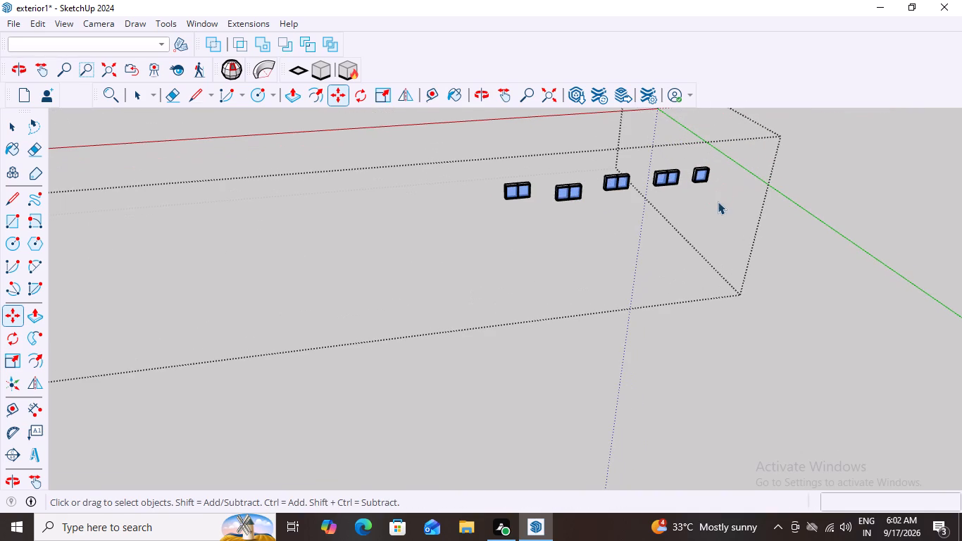
click(703, 176)
scroll(714, 182, up, 12)
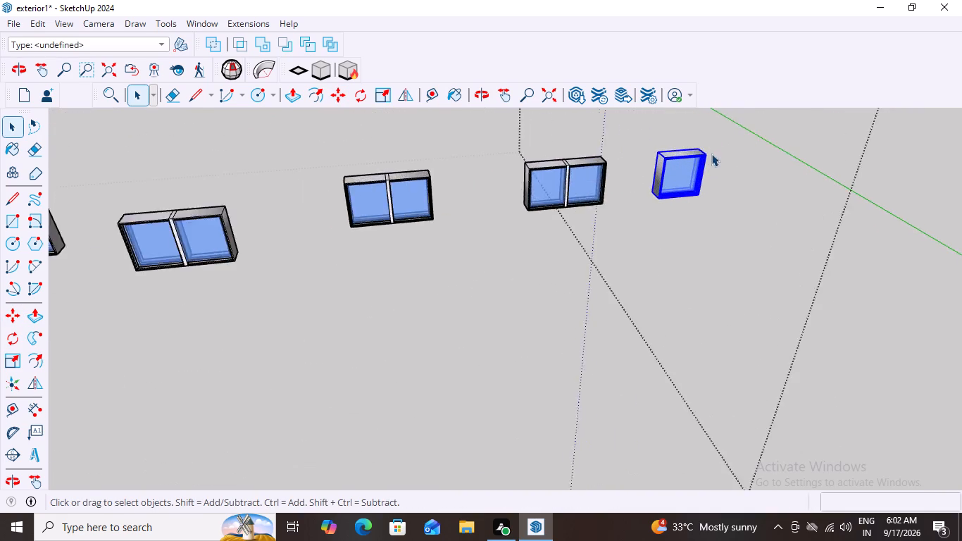
scroll(711, 154, up, 6)
key(m)
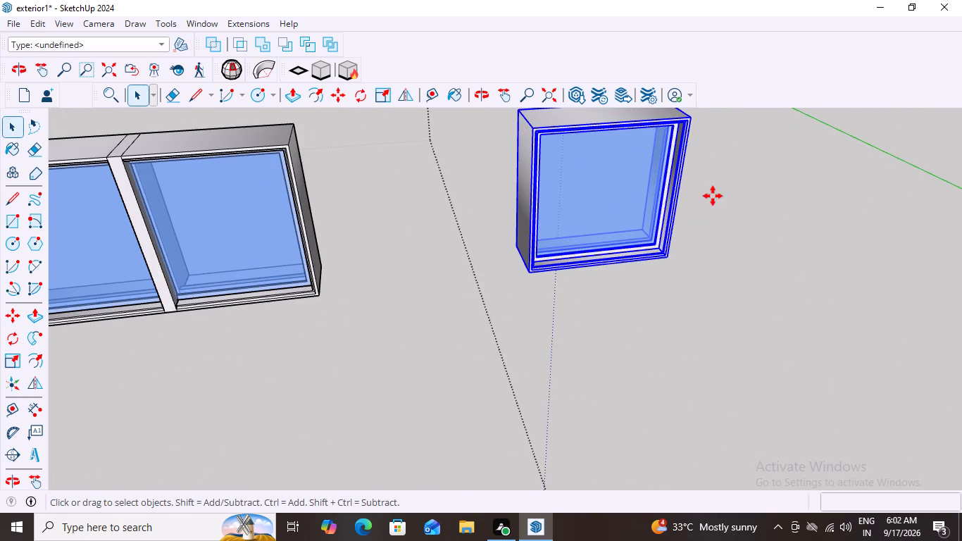
click(670, 260)
scroll(659, 290, down, 20)
scroll(659, 290, down, 1)
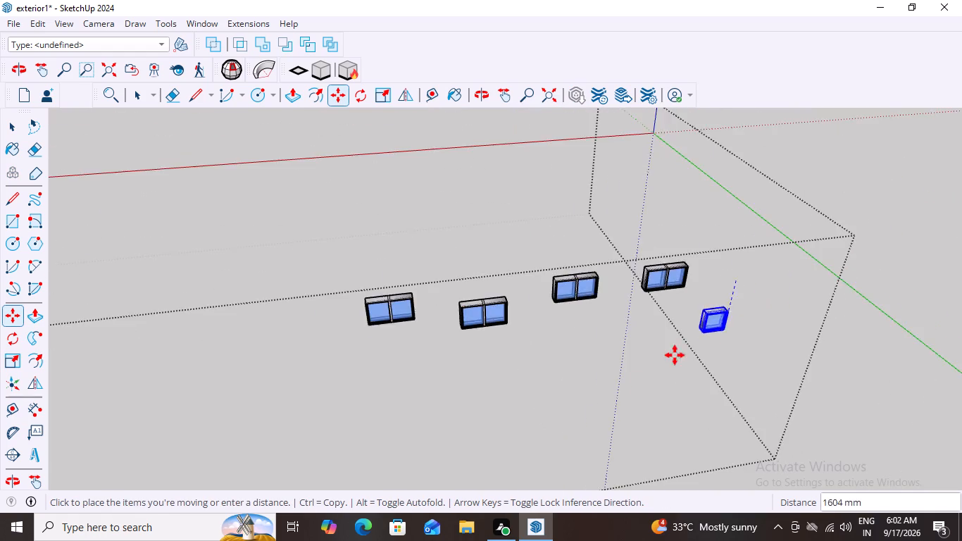
scroll(675, 355, down, 20)
scroll(675, 355, down, 11)
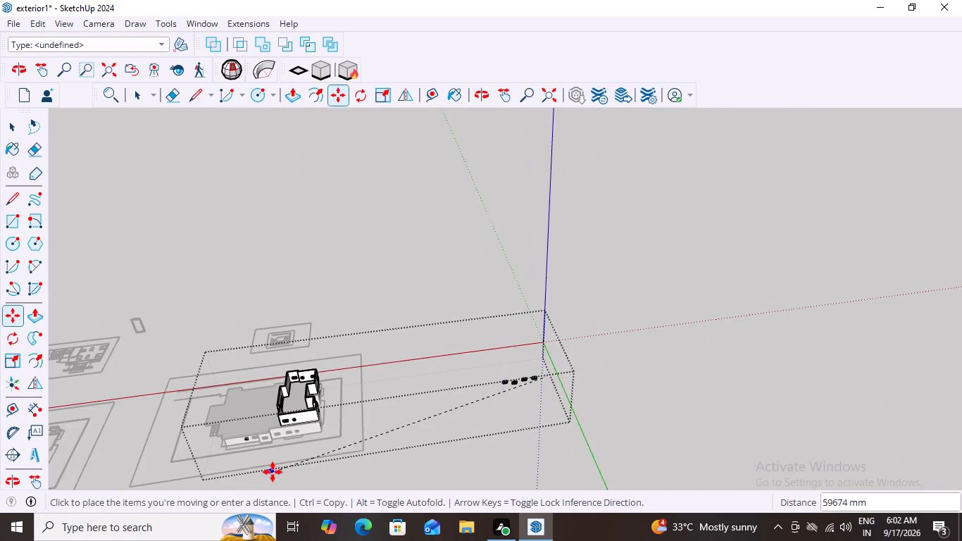
scroll(274, 469, up, 20)
scroll(274, 469, up, 8)
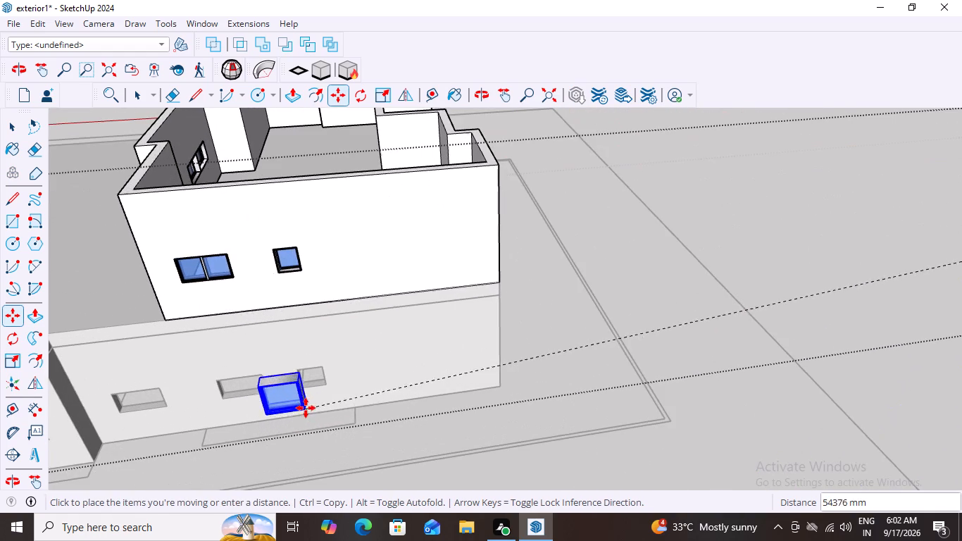
scroll(295, 433, up, 7)
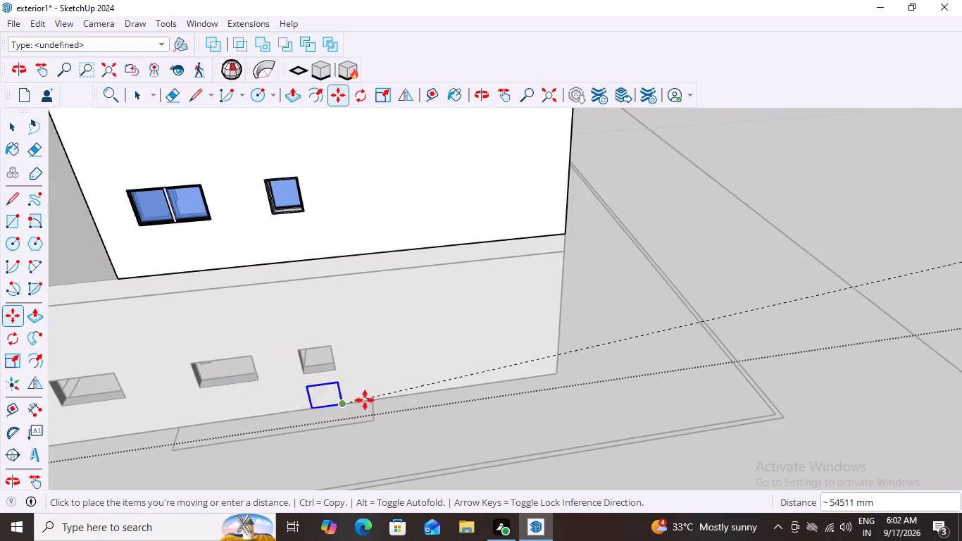
scroll(365, 400, up, 8)
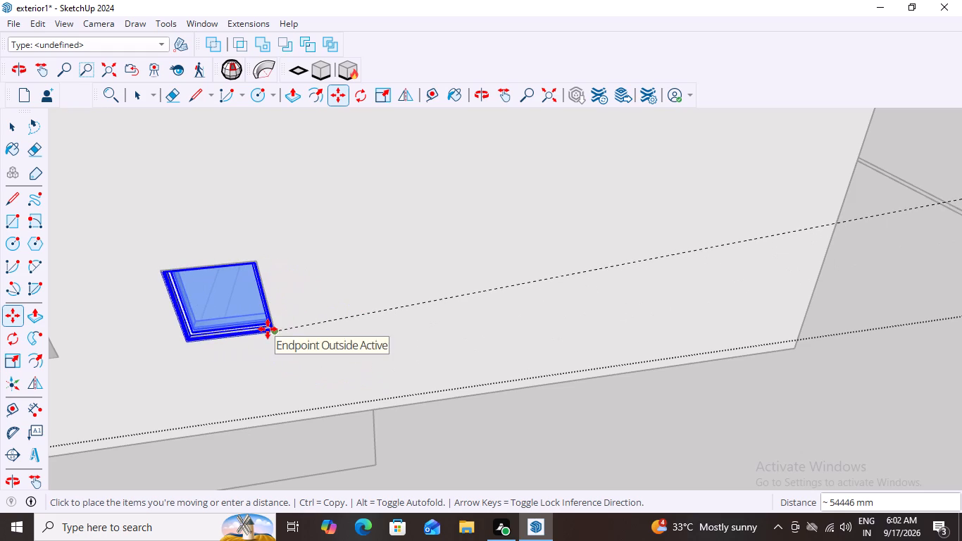
click(274, 330)
Close the active group and reopen the group containing the building and the spare windows for editing.
scroll(289, 347, down, 17)
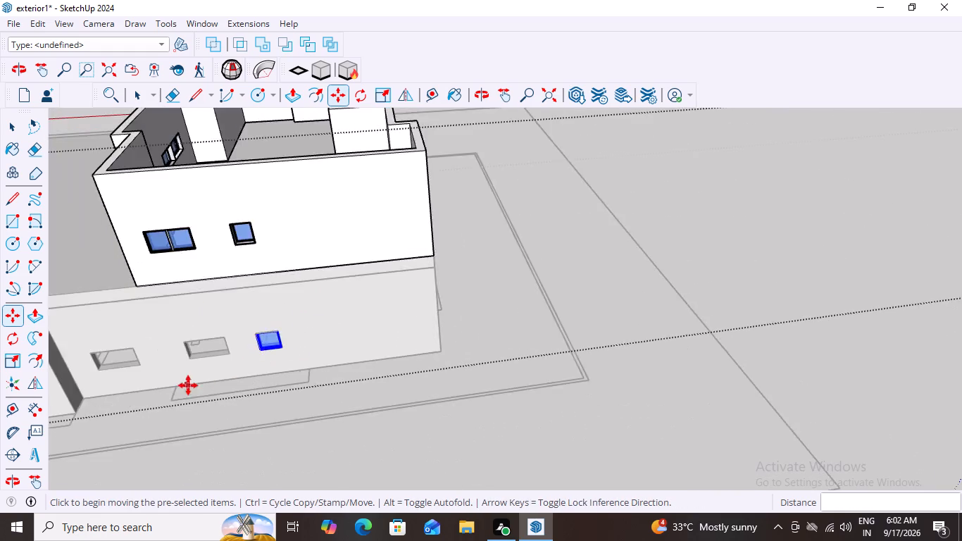
scroll(188, 385, down, 20)
scroll(675, 378, up, 8)
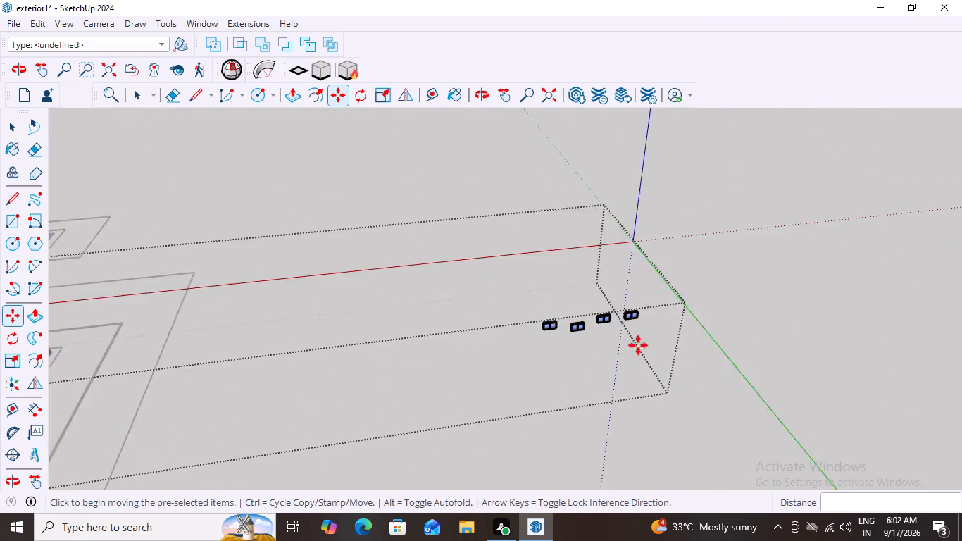
scroll(638, 345, up, 5)
key(space)
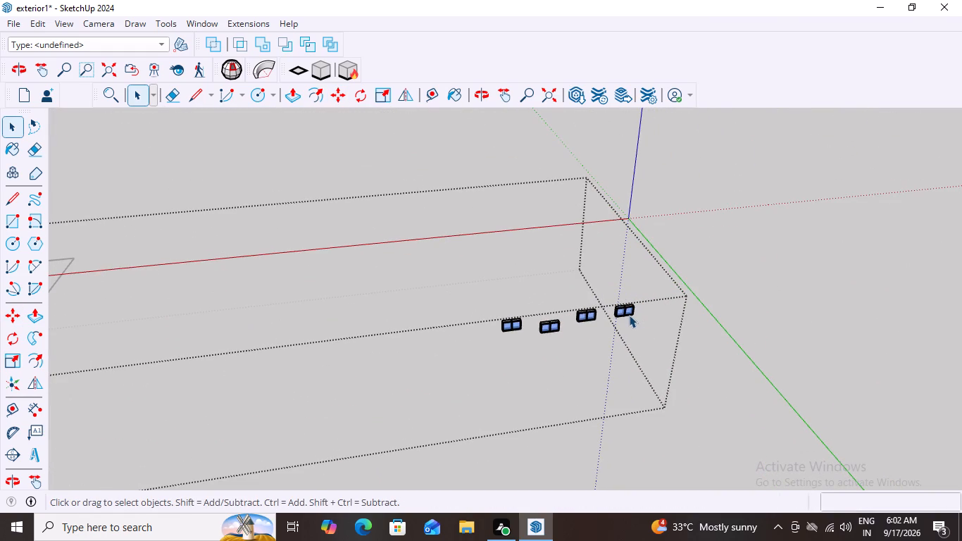
click(630, 315)
scroll(641, 325, up, 2)
click(689, 252)
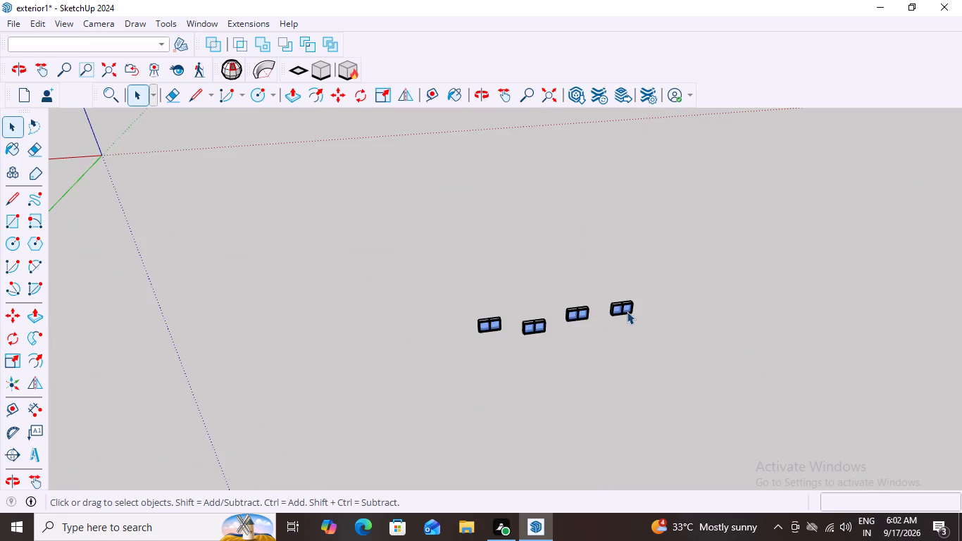
click(627, 311)
right_click(613, 306)
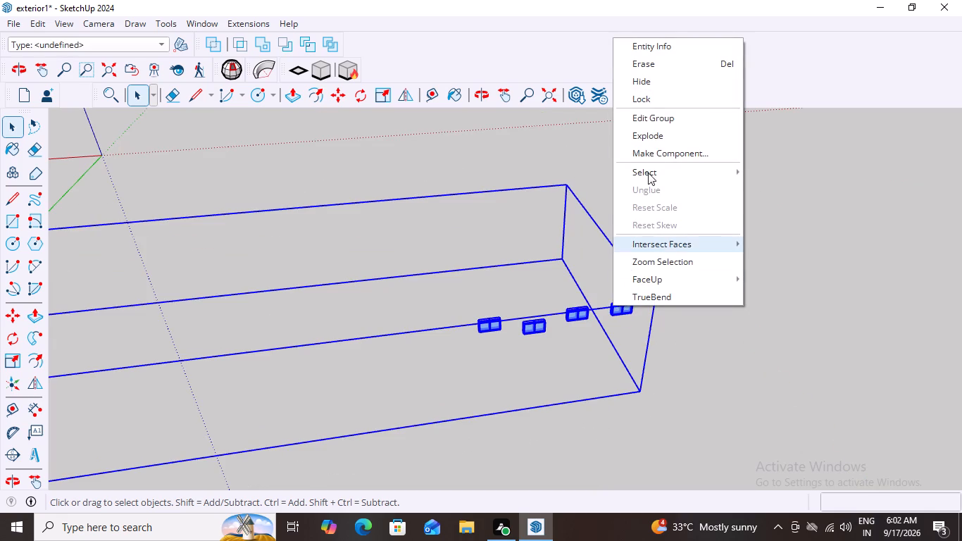
click(648, 116)
Open the nested group holding the four double-pane spare windows for editing and select the group inside it.
scroll(638, 322, up, 3)
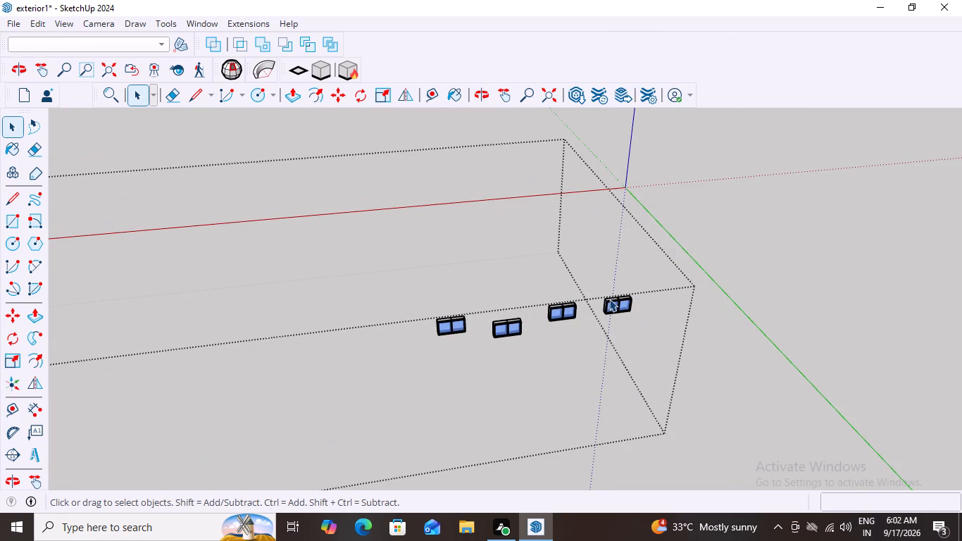
click(609, 299)
right_click(613, 304)
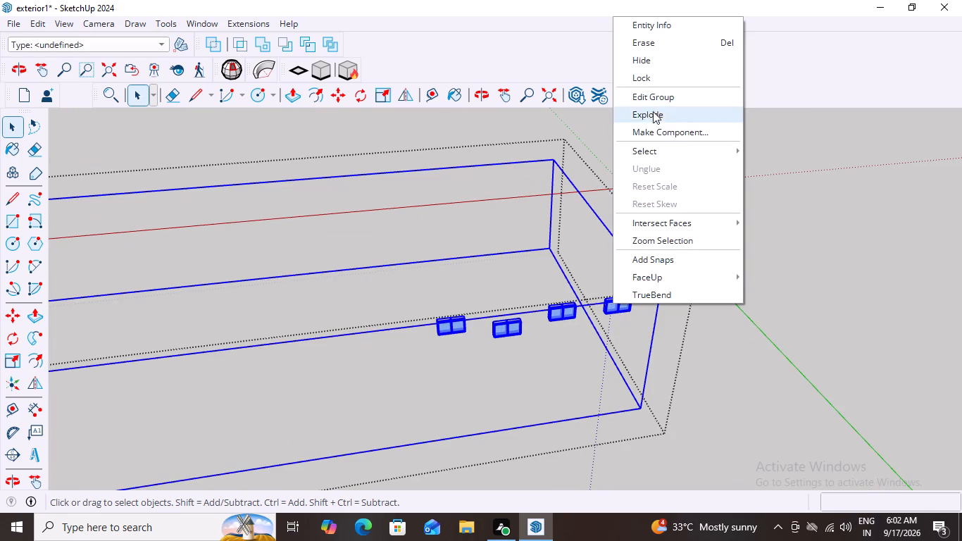
click(651, 99)
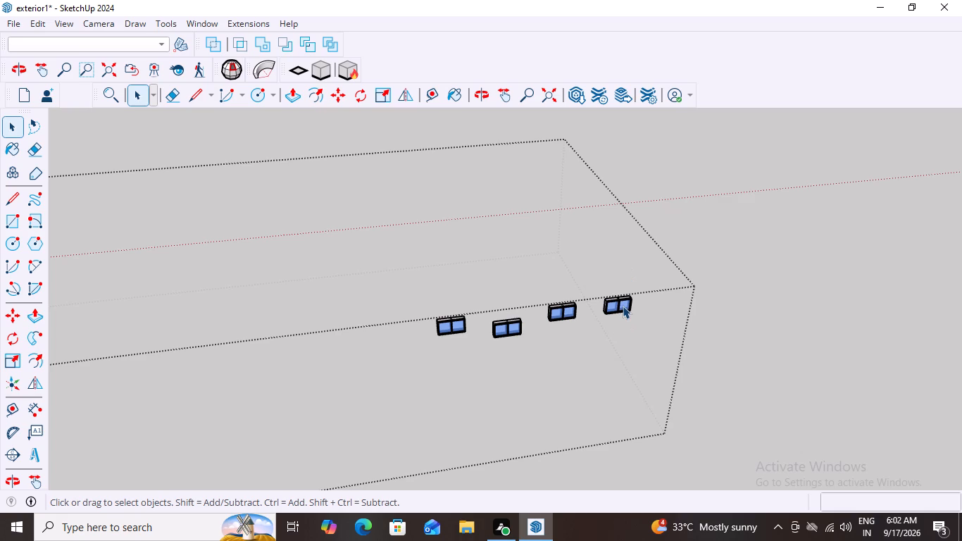
click(623, 306)
middle_drag(609, 332, 551, 291)
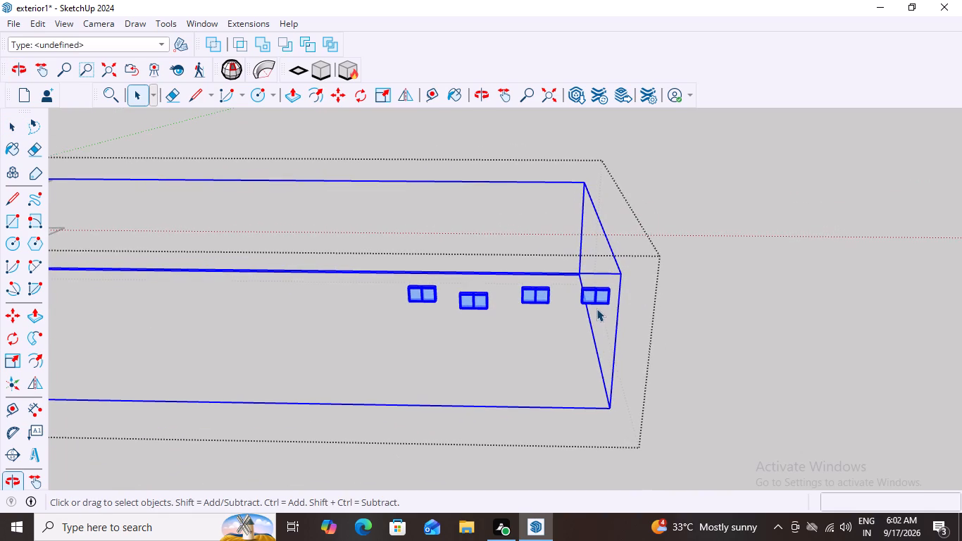
click(573, 308)
click(599, 297)
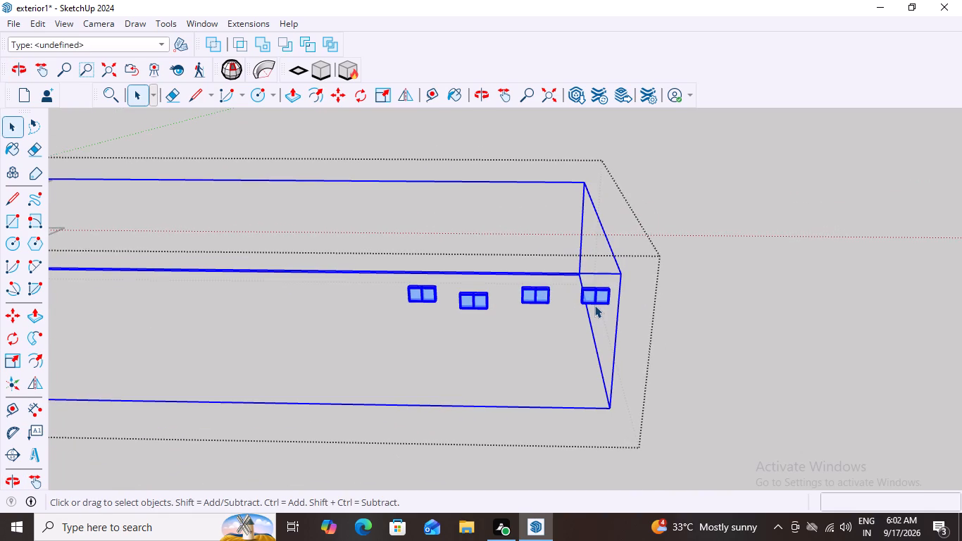
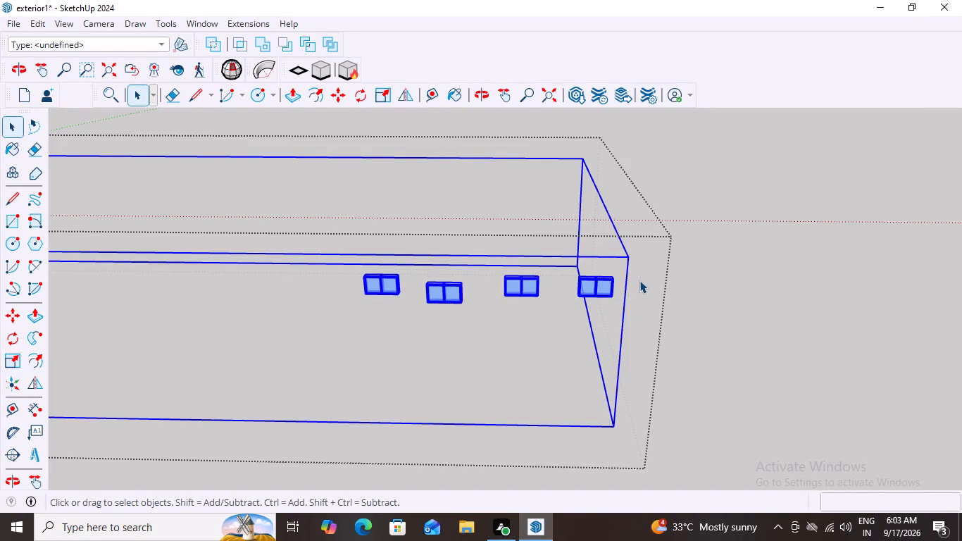
Open the next two nested groups around the four double-pane spare windows for editing.
scroll(639, 280, up, 1)
middle_drag(687, 360, 667, 354)
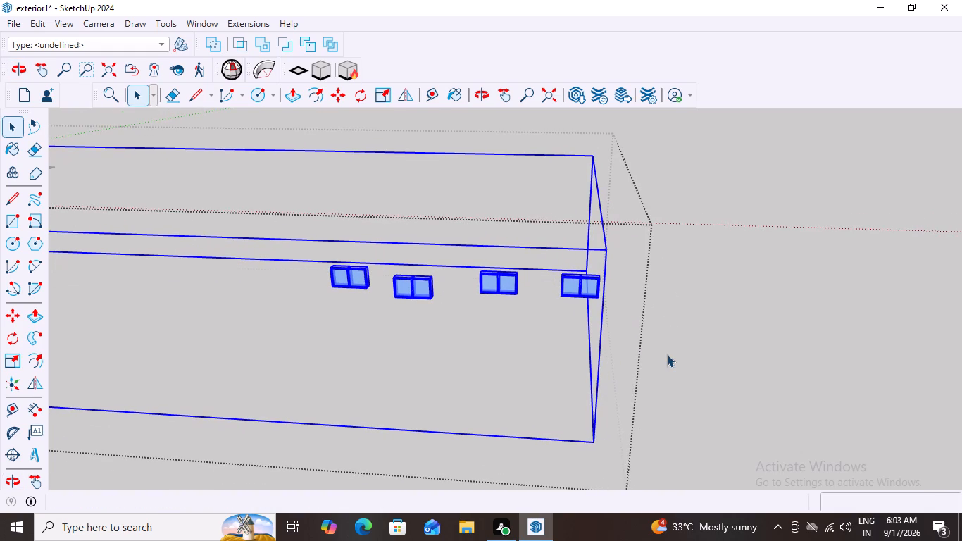
middle_drag(668, 361, 704, 351)
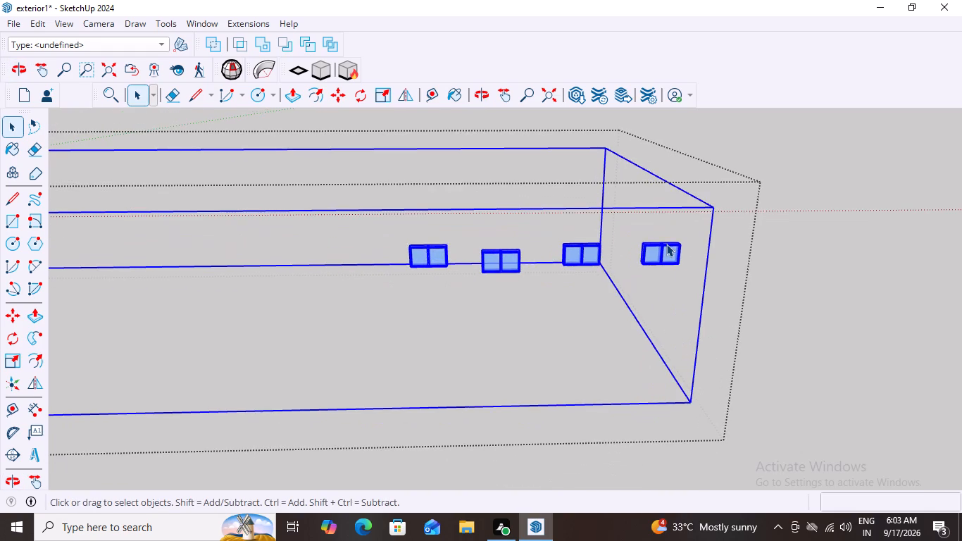
scroll(666, 244, up, 8)
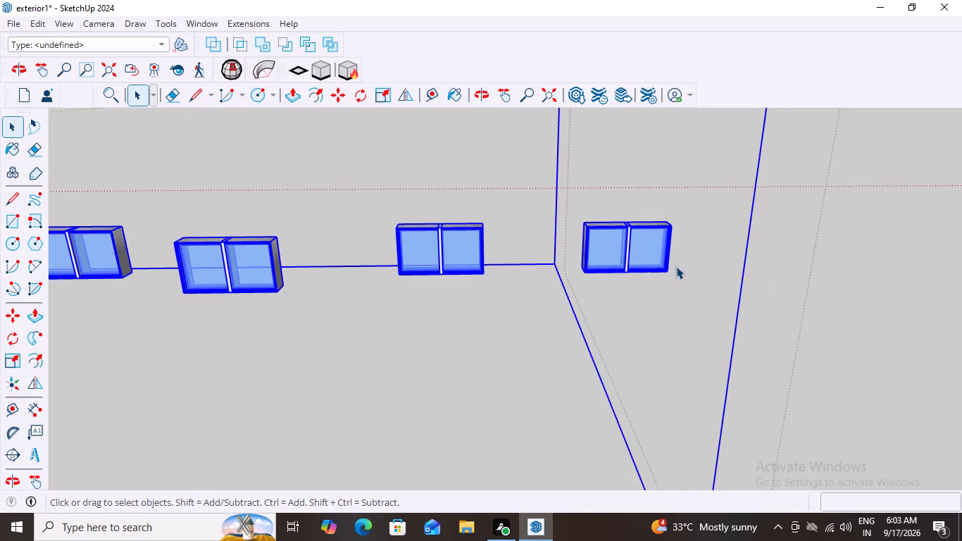
click(654, 265)
scroll(653, 276, down, 9)
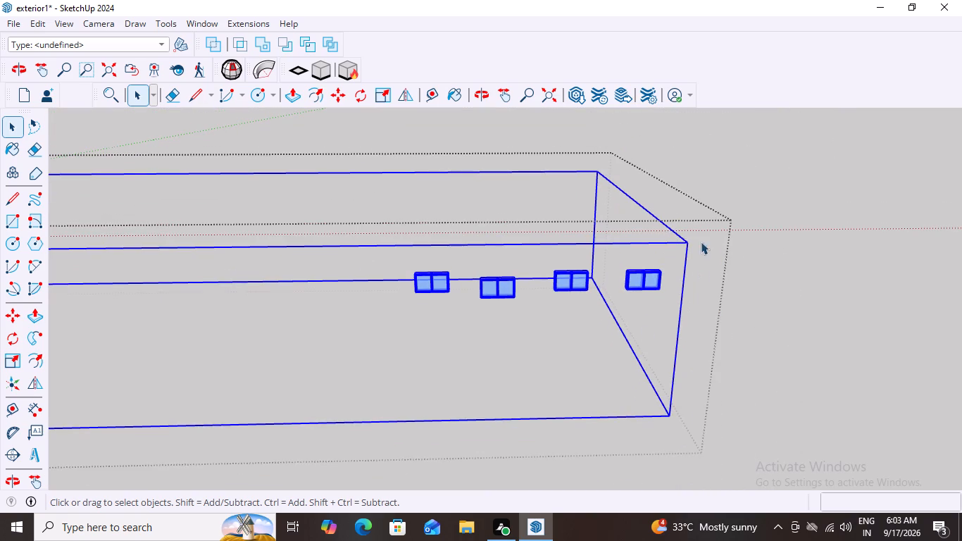
click(716, 168)
click(641, 281)
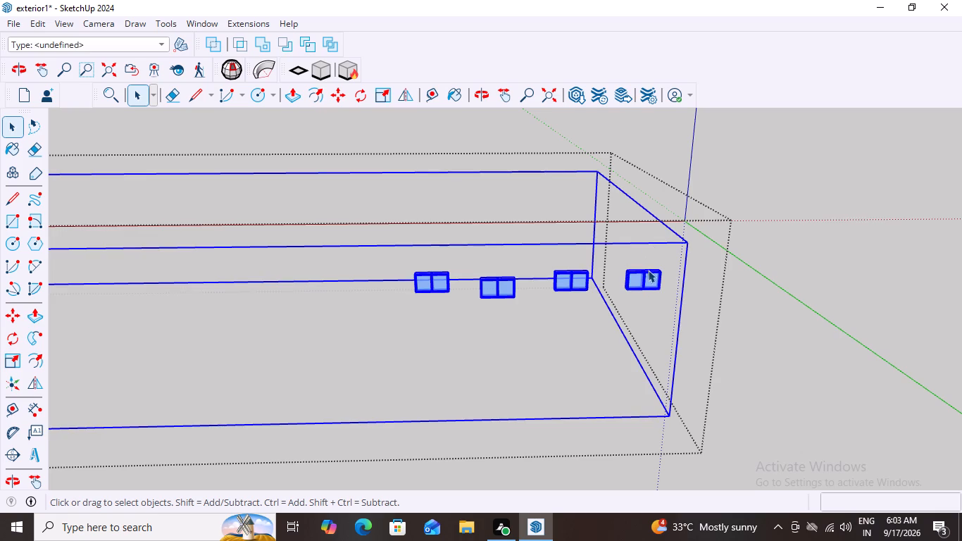
right_click(632, 242)
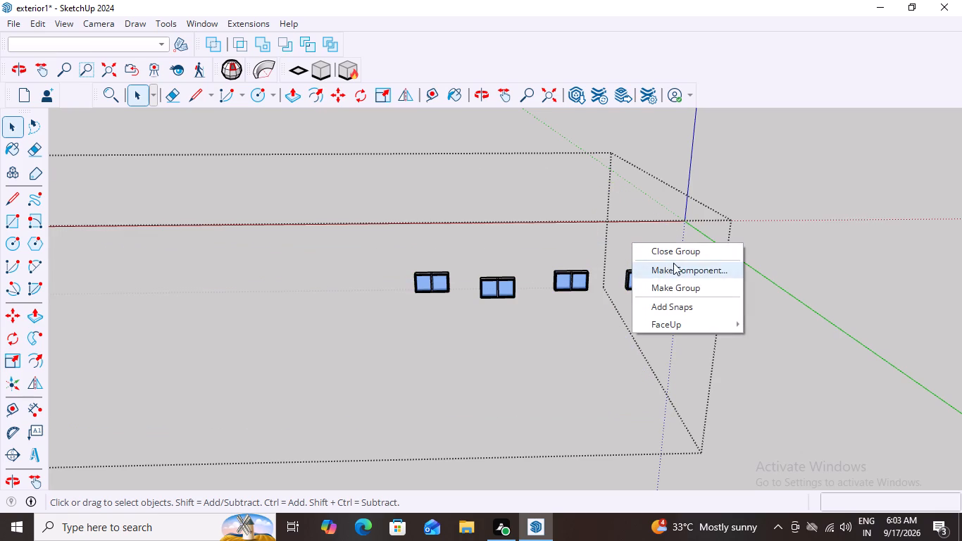
key(m)
click(586, 285)
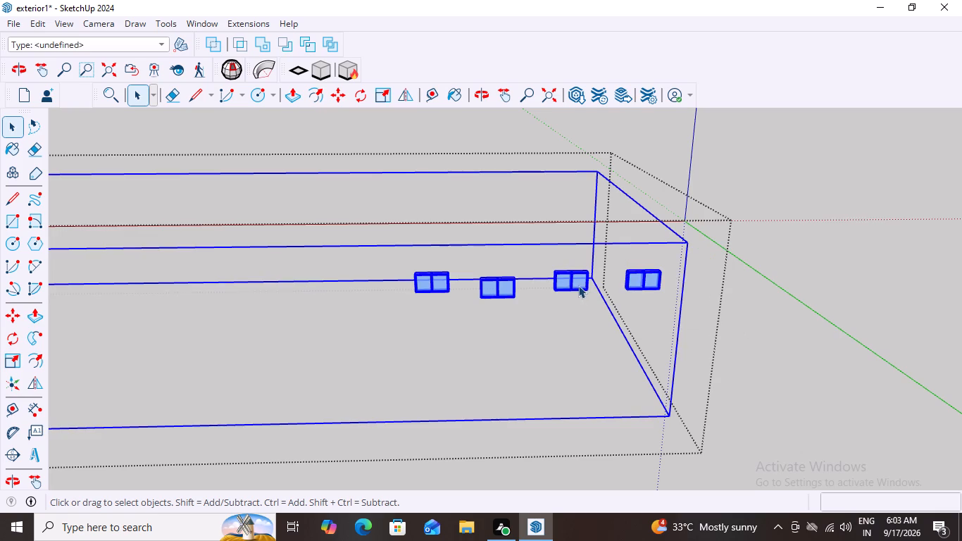
right_click(573, 285)
click(600, 78)
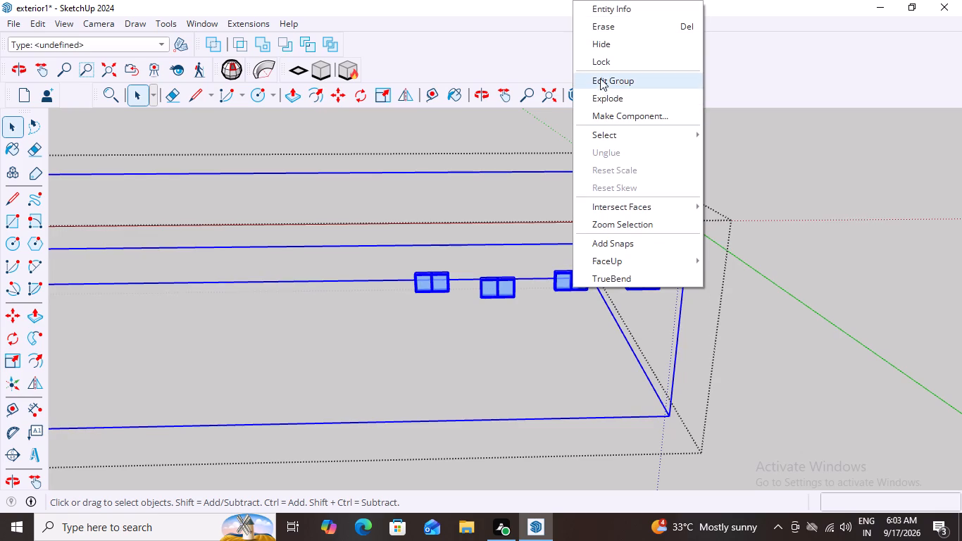
click(580, 282)
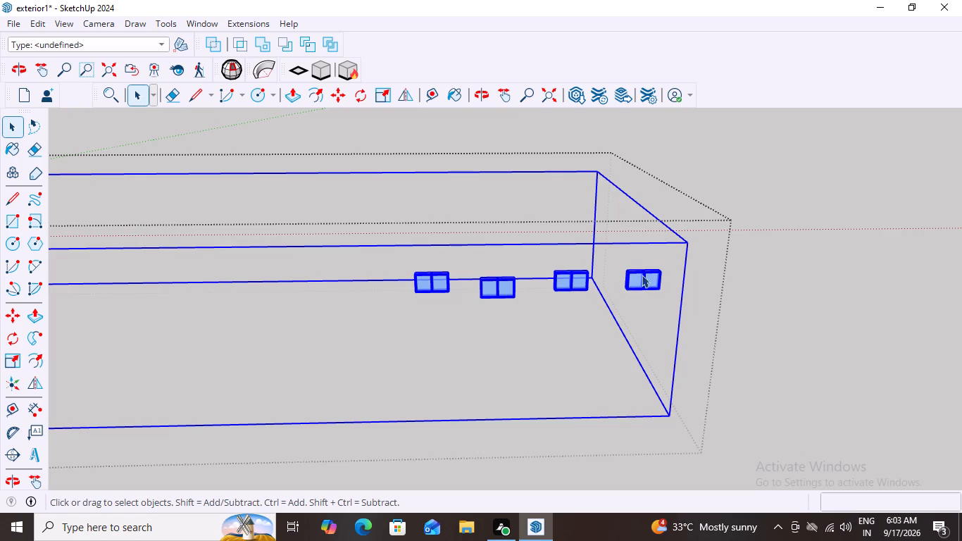
right_click(650, 281)
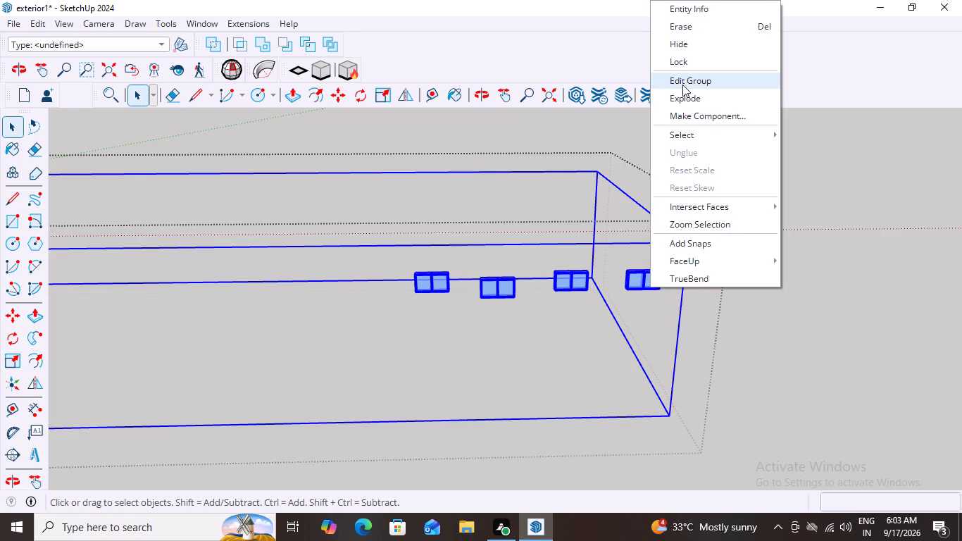
click(682, 82)
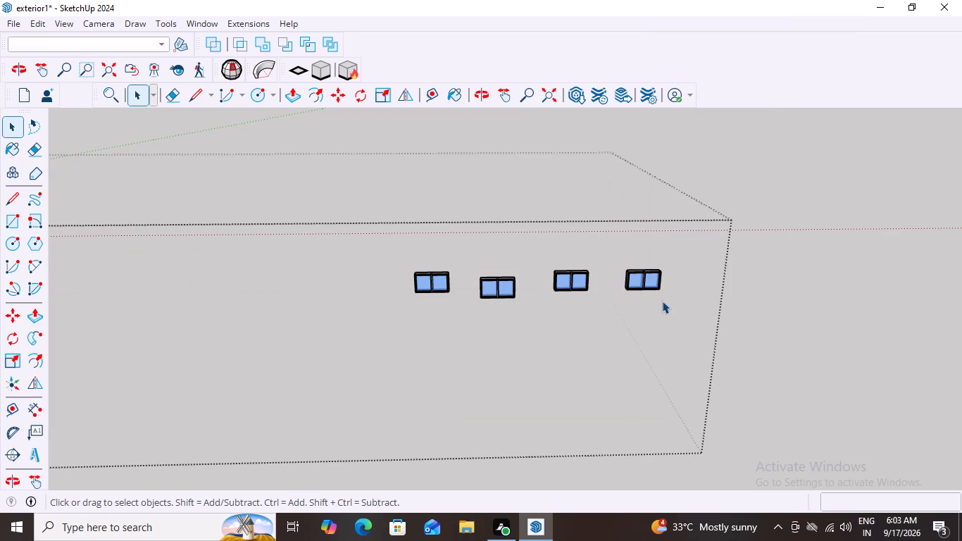
Open the innermost group holding the four double-pane spare windows for editing, down to the level of the individual windows.
click(658, 287)
middle_drag(693, 294, 505, 356)
scroll(509, 354, down, 6)
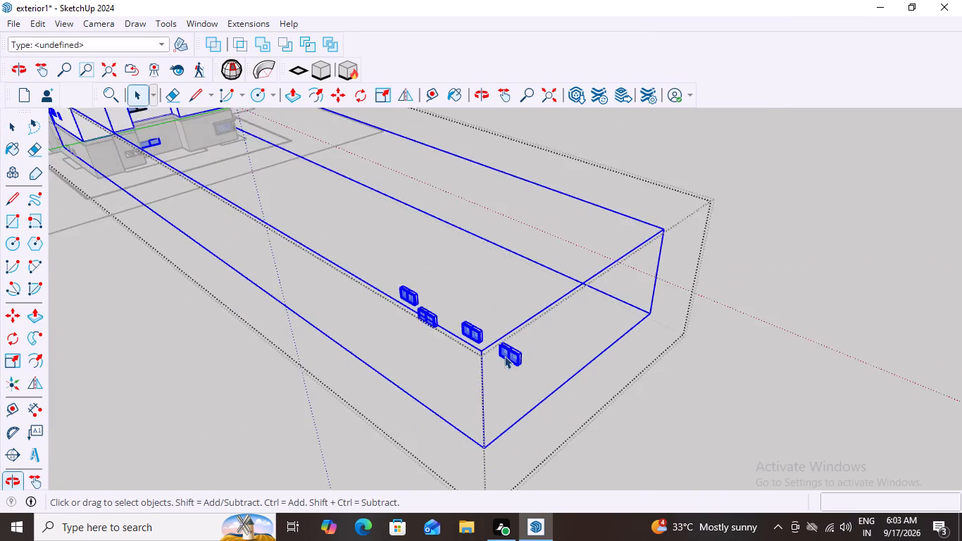
scroll(504, 356, down, 3)
scroll(440, 366, up, 3)
scroll(552, 362, up, 4)
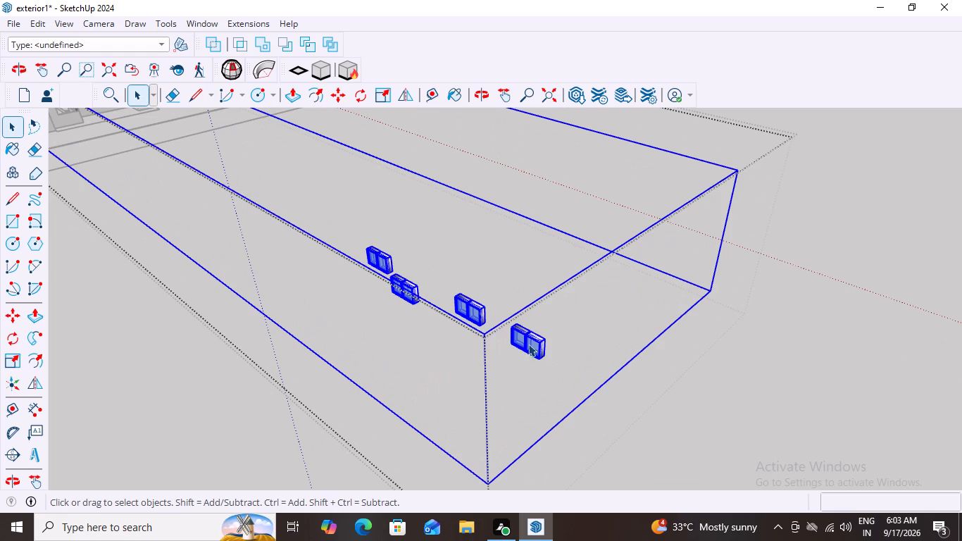
right_click(528, 344)
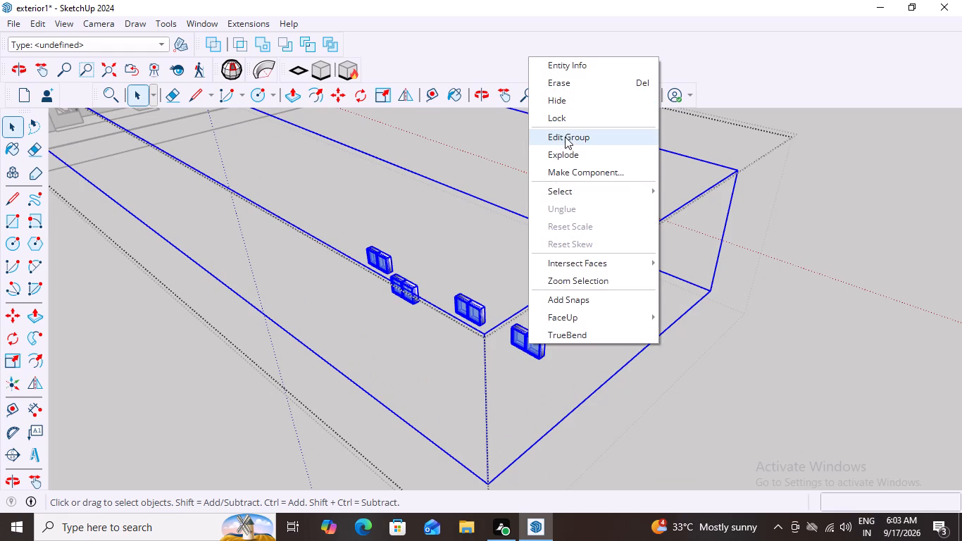
click(564, 135)
click(542, 354)
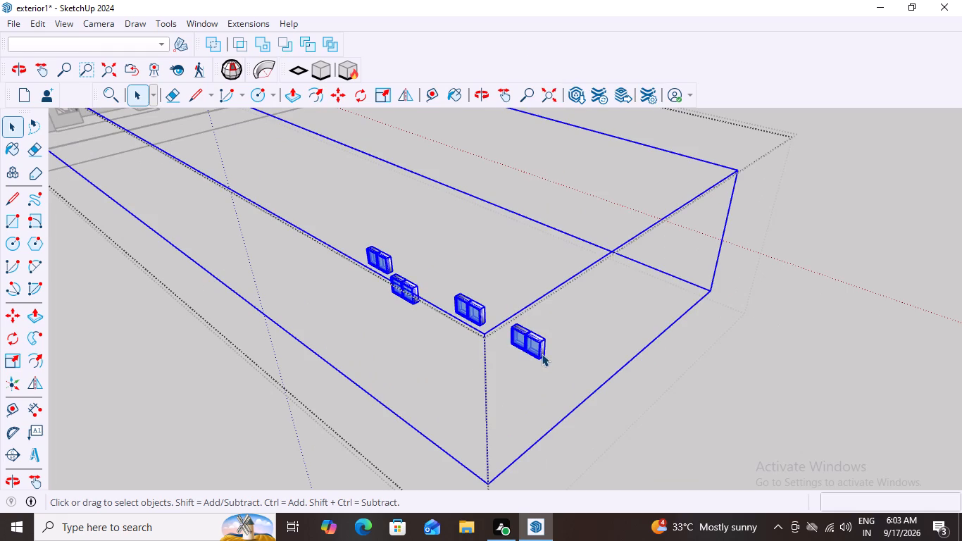
click(534, 343)
click(496, 292)
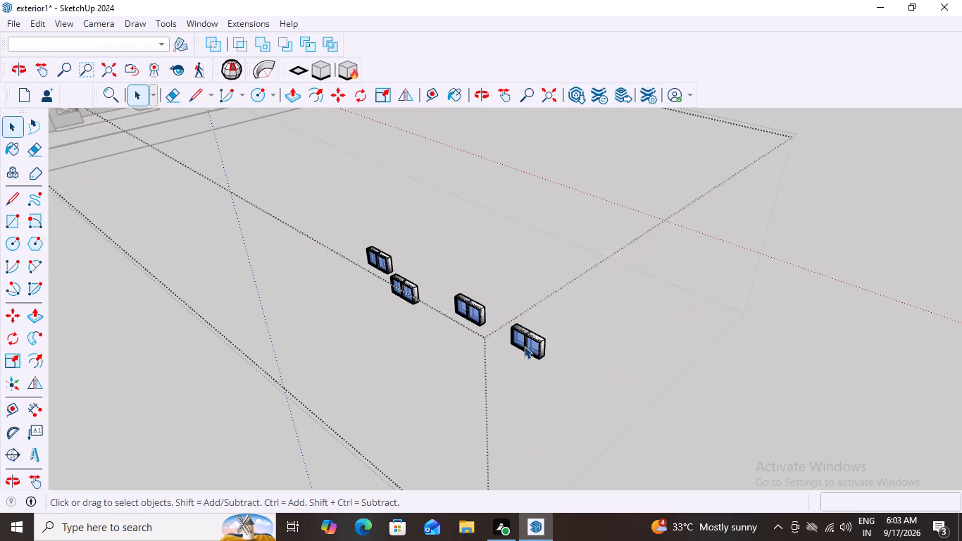
Move the outermost double-pane spare window into the lower-floor opening beside the single-pane corner window, snapping its lower corner to the opening's corner.
triple_click(524, 346)
middle_drag(524, 381, 697, 385)
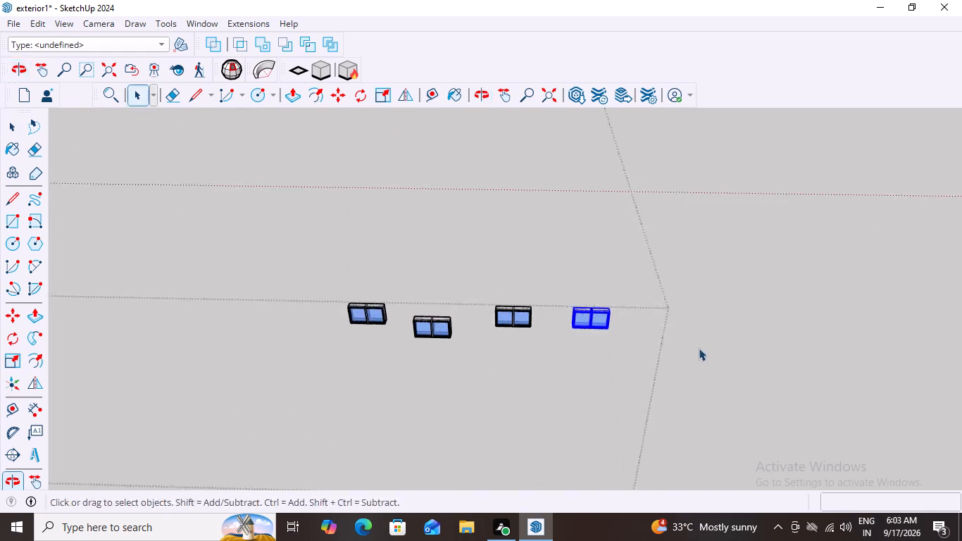
scroll(629, 345, up, 11)
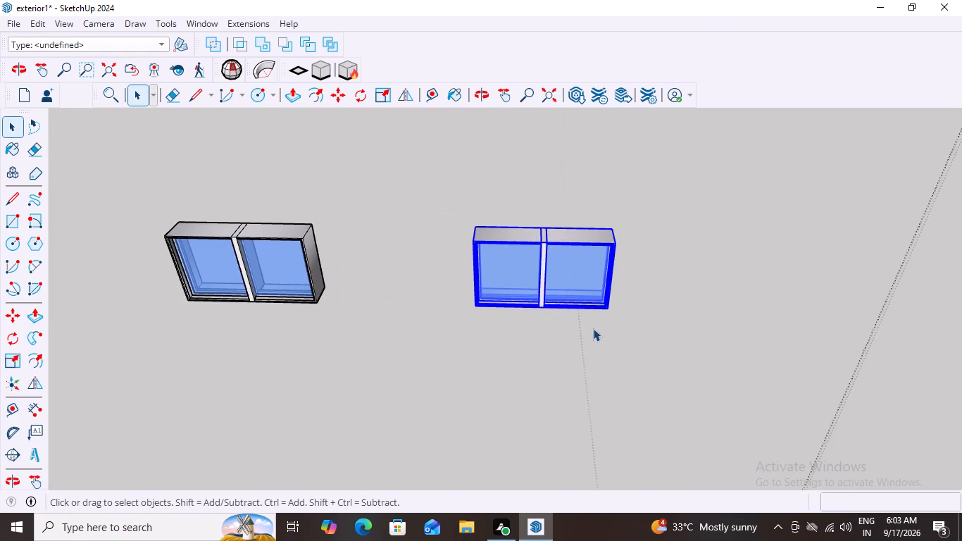
key(m)
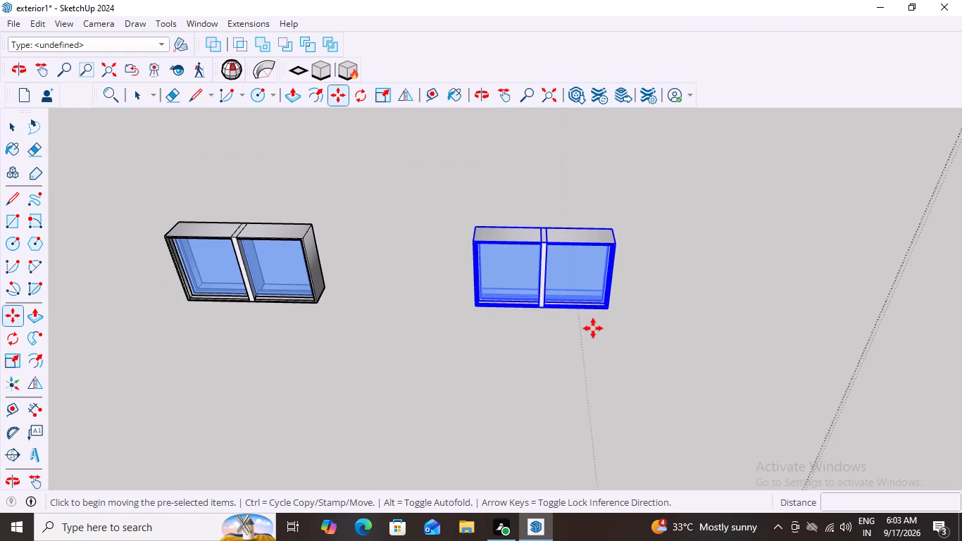
scroll(604, 324, down, 10)
scroll(599, 349, up, 9)
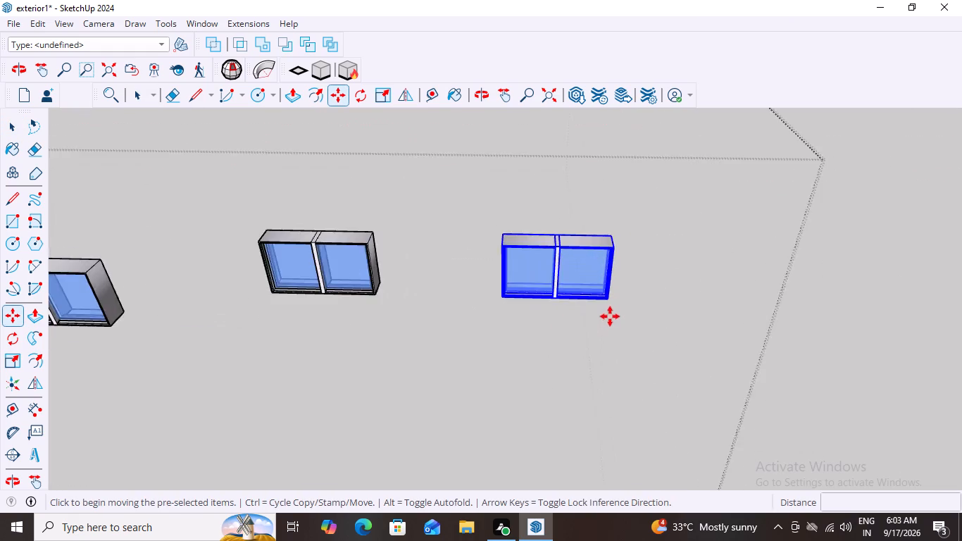
scroll(610, 316, up, 7)
scroll(616, 287, down, 3)
scroll(616, 303, up, 2)
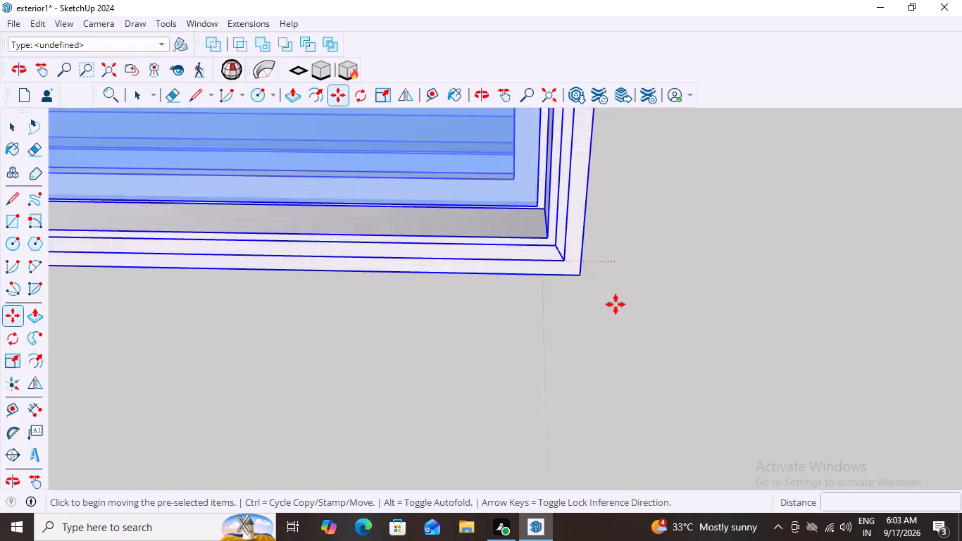
scroll(616, 304, up, 1)
scroll(623, 287, down, 3)
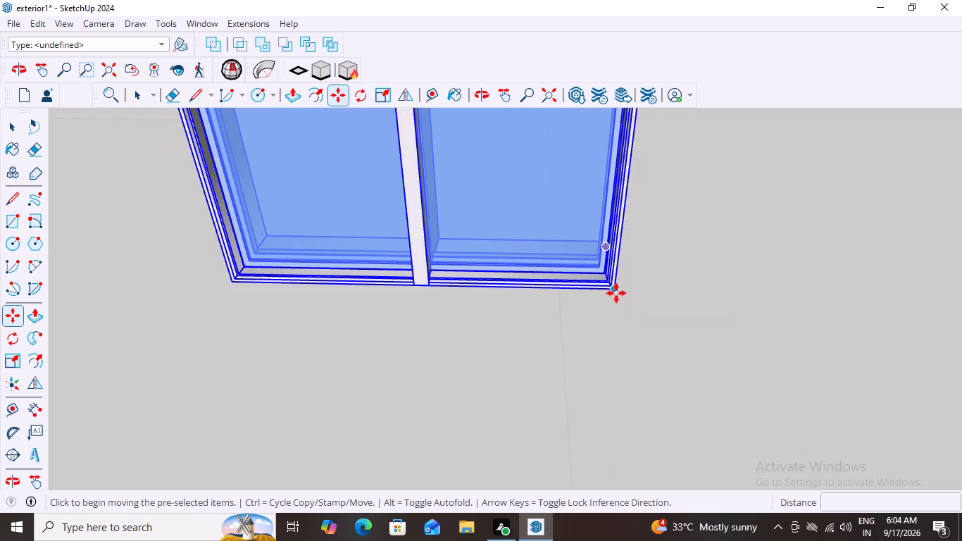
scroll(616, 291, up, 3)
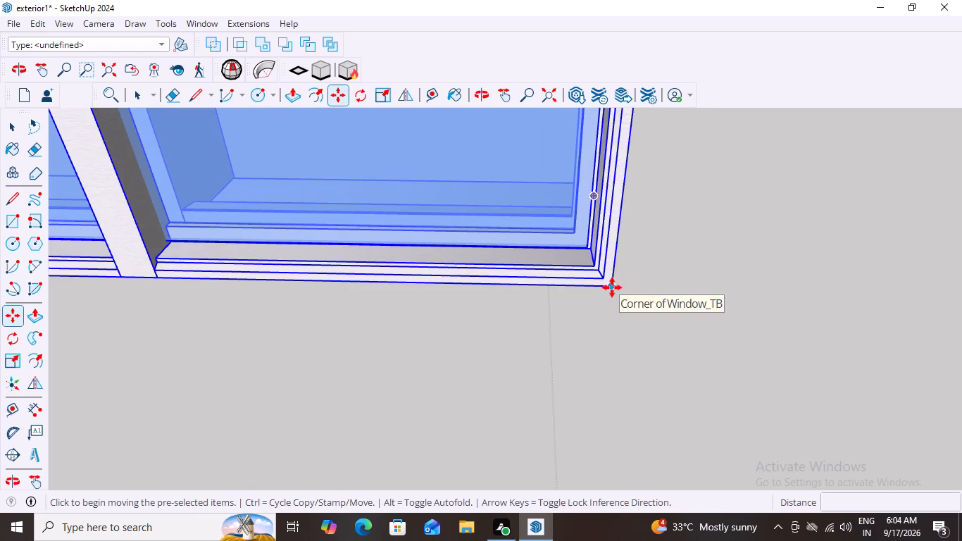
click(612, 287)
scroll(618, 310, down, 20)
scroll(618, 310, down, 13)
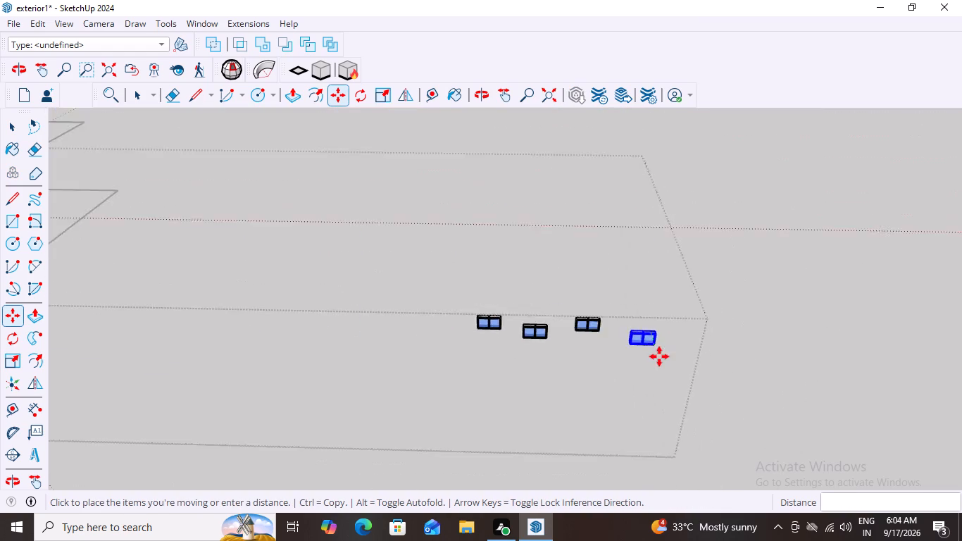
scroll(659, 356, down, 13)
scroll(347, 402, up, 8)
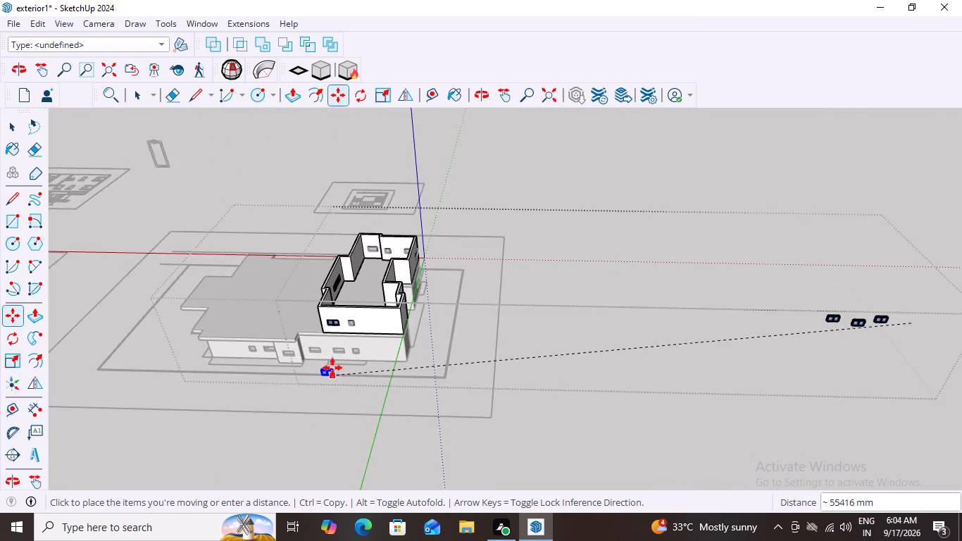
scroll(332, 368, up, 19)
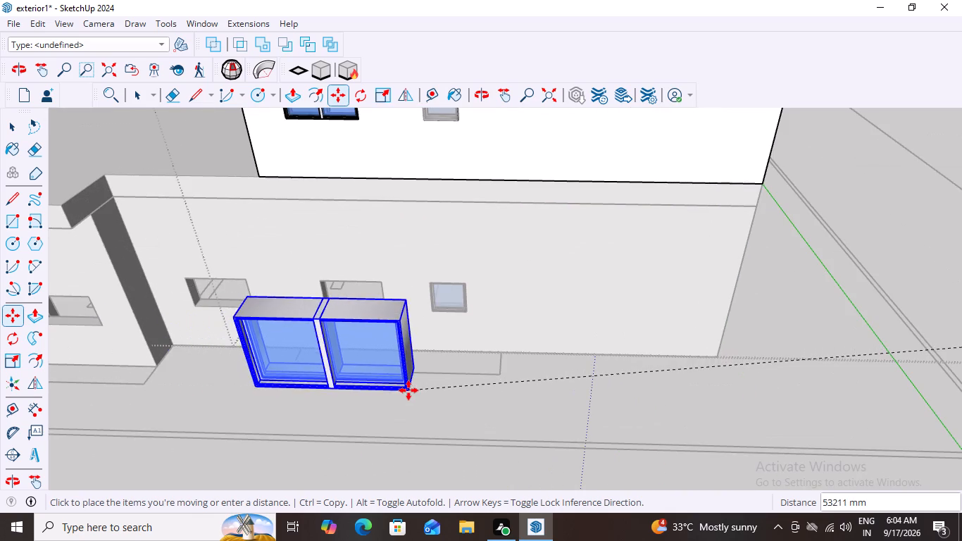
scroll(408, 390, down, 11)
scroll(442, 413, up, 3)
scroll(388, 386, up, 12)
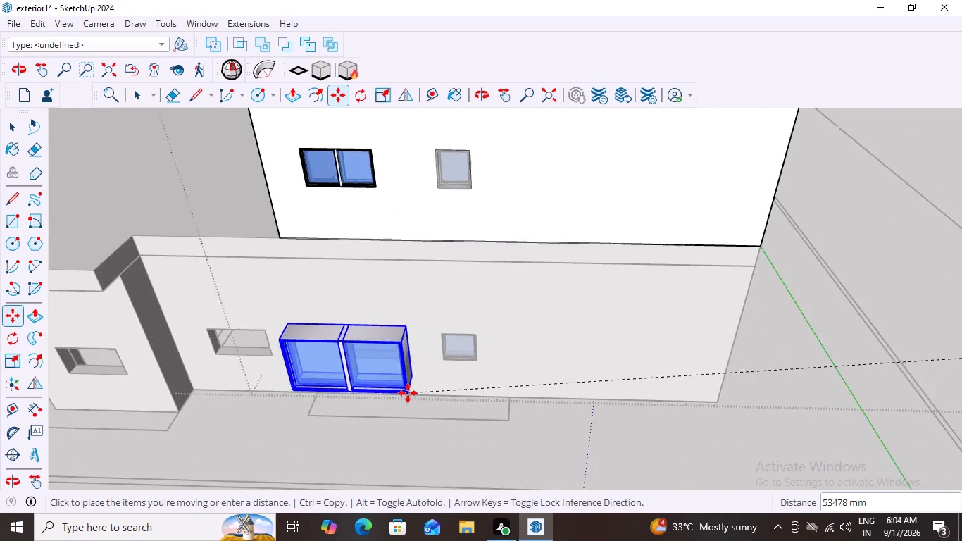
scroll(408, 393, up, 7)
scroll(438, 491, up, 2)
scroll(441, 494, down, 10)
scroll(416, 437, down, 2)
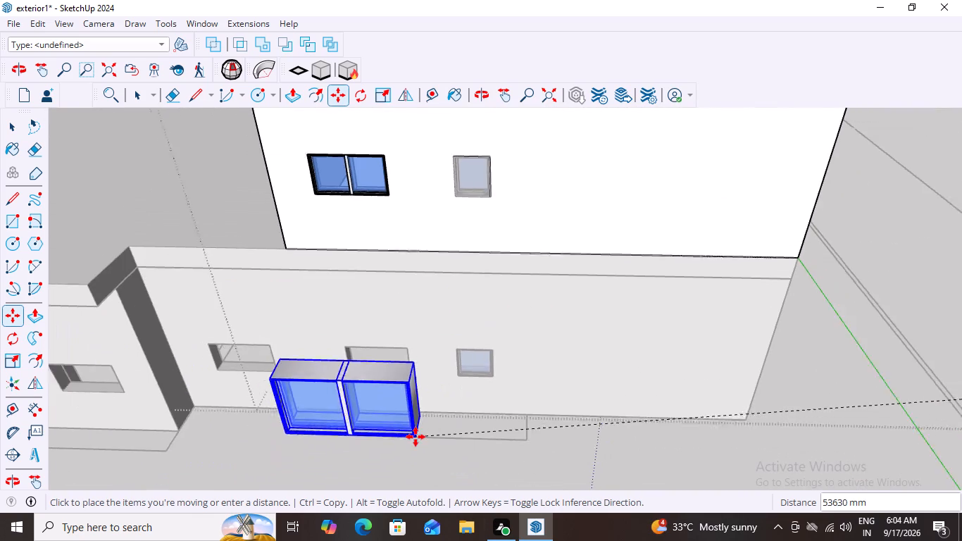
scroll(416, 437, down, 2)
scroll(416, 423, up, 3)
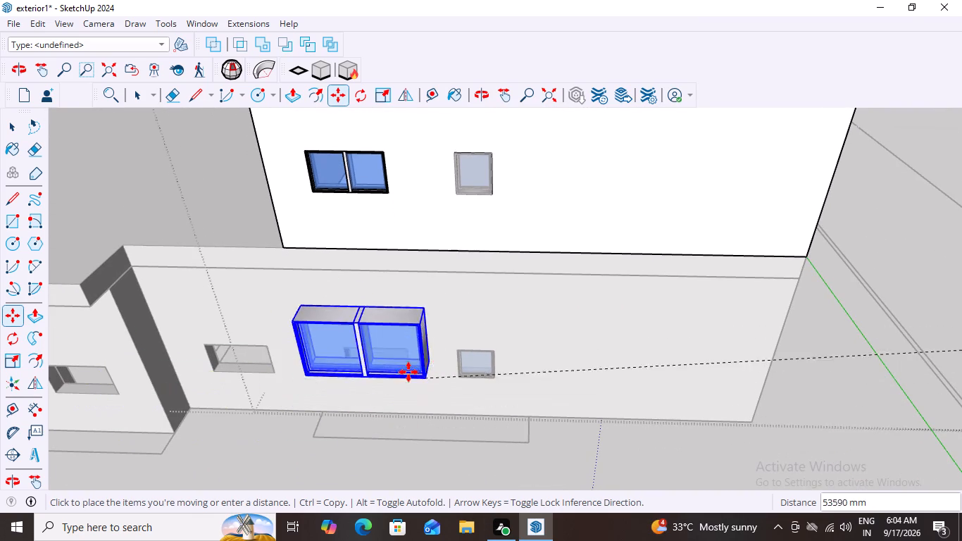
scroll(408, 441, down, 4)
middle_drag(414, 434, 482, 307)
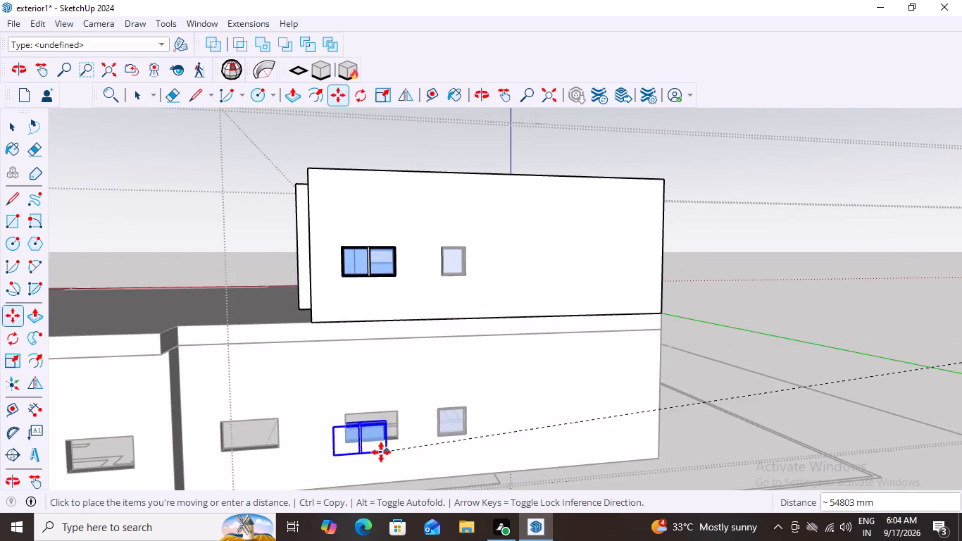
scroll(405, 464, down, 5)
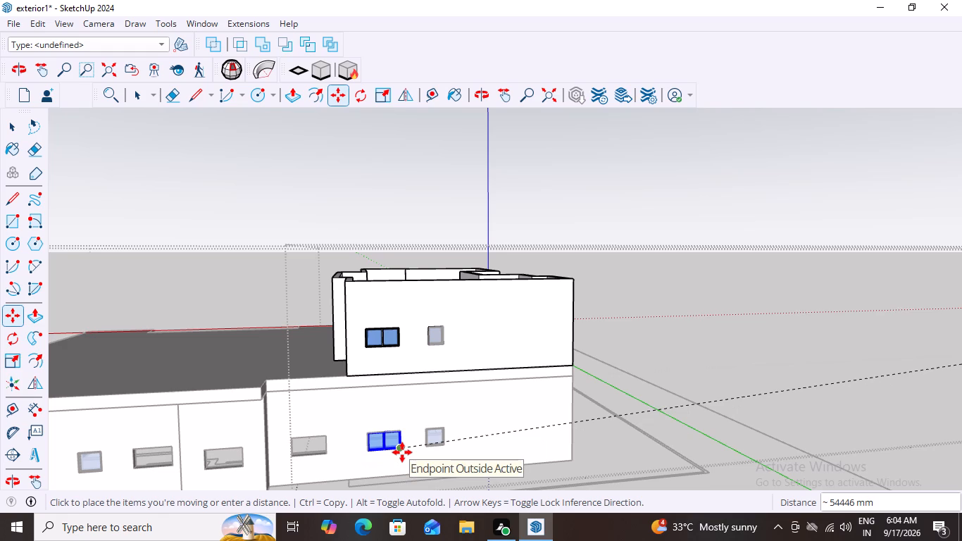
click(402, 452)
scroll(415, 457, up, 11)
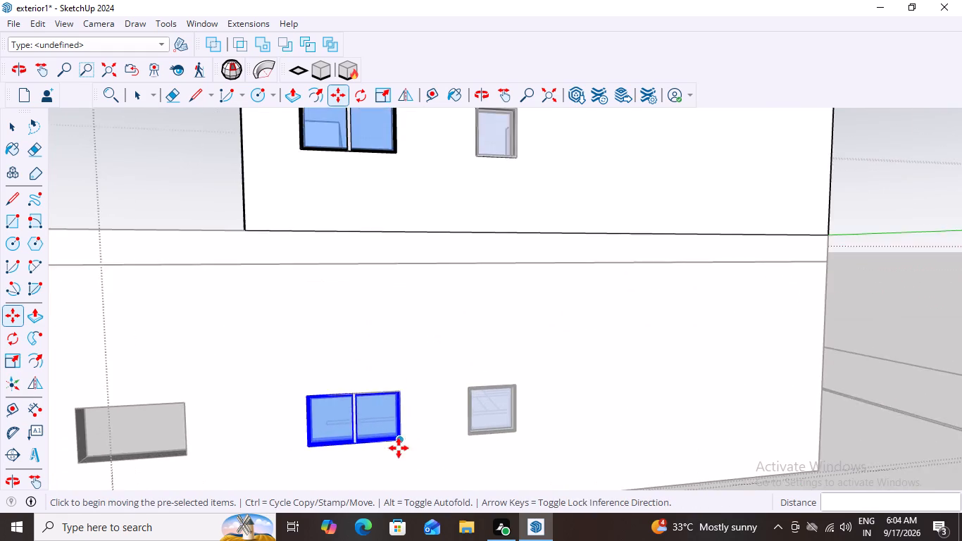
scroll(399, 448, up, 3)
scroll(342, 444, up, 9)
scroll(416, 436, down, 11)
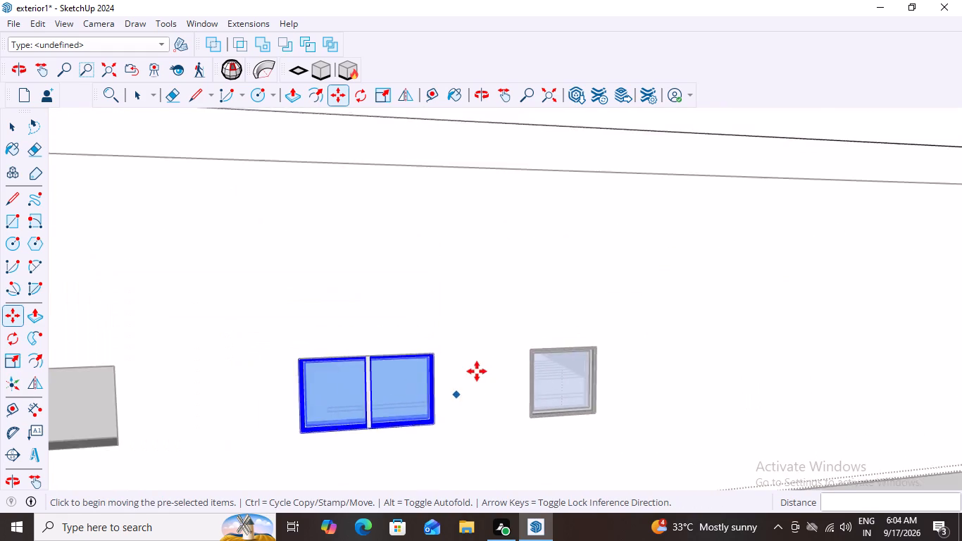
Move the outermost of the three spare double-pane windows into the lower-floor opening between the placed double-pane window and the projecting wall section, corner to corner.
scroll(477, 371, down, 20)
scroll(477, 371, down, 20)
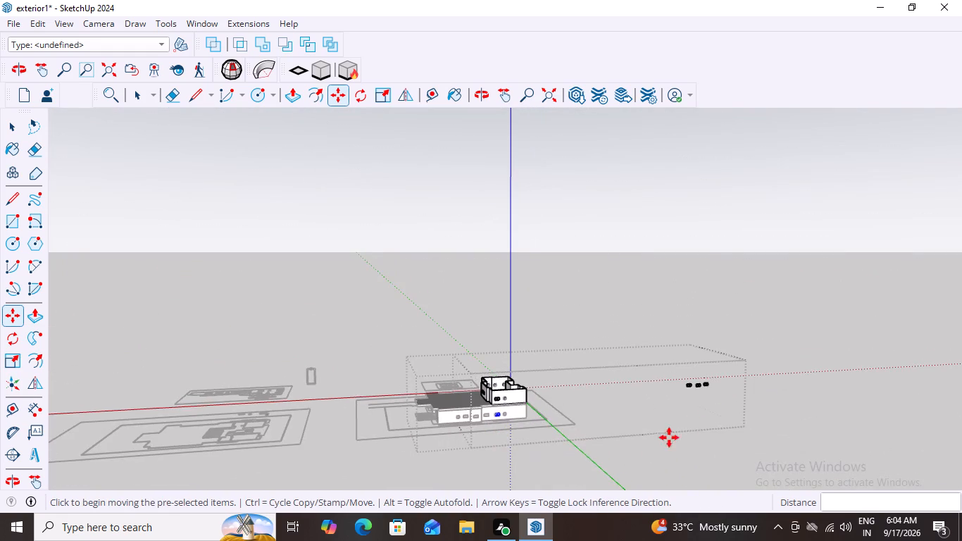
middle_drag(714, 392, 715, 514)
scroll(727, 328, up, 9)
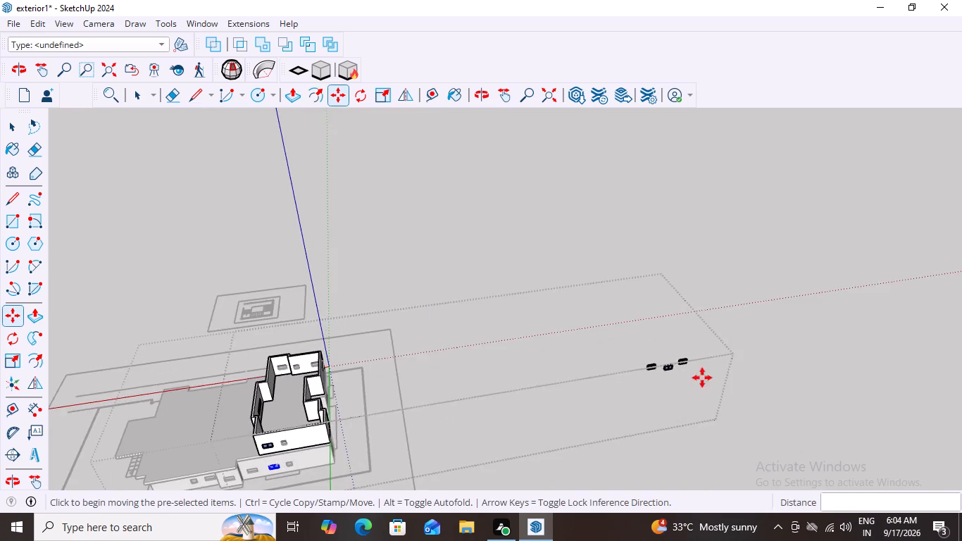
scroll(702, 377, up, 1)
middle_drag(702, 377, 659, 438)
scroll(677, 399, up, 17)
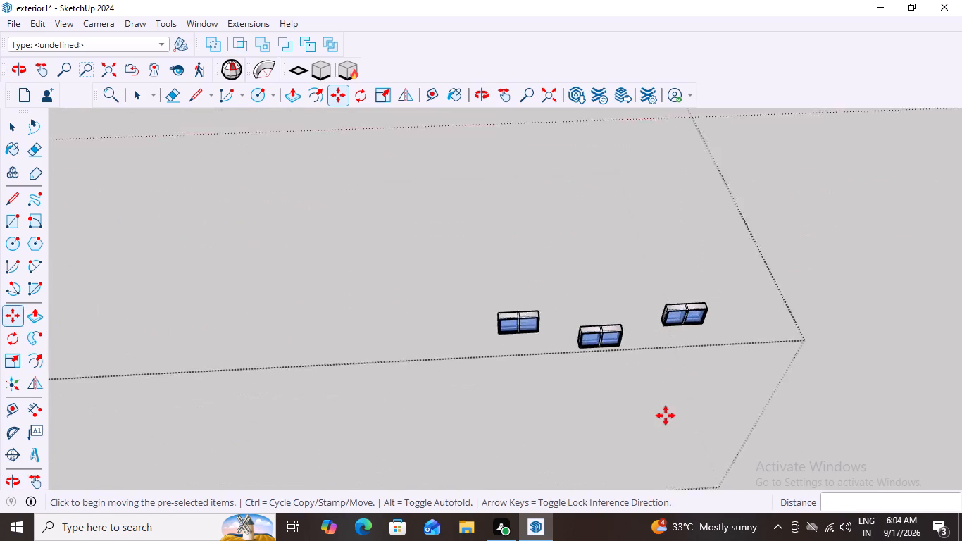
scroll(666, 416, up, 4)
key(space)
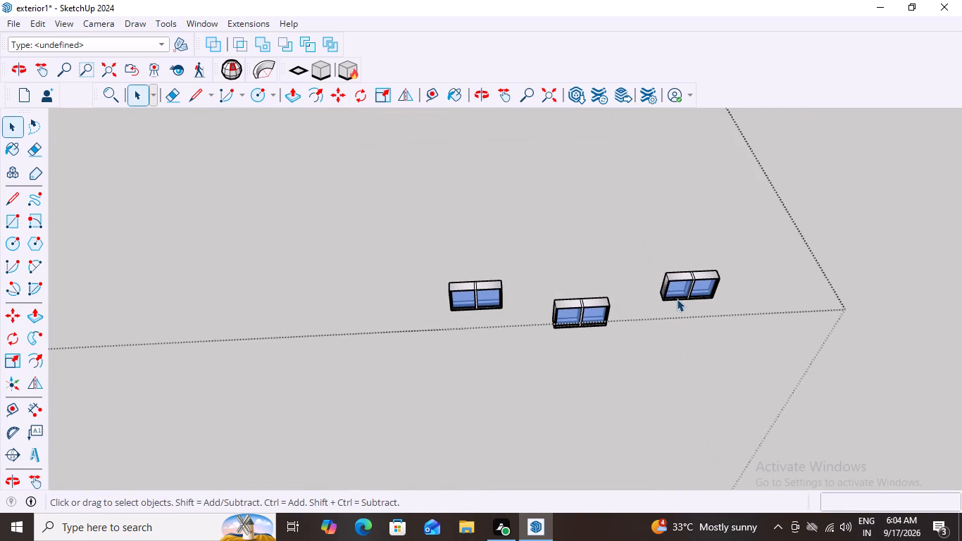
click(679, 297)
middle_drag(744, 291, 716, 242)
scroll(710, 297, up, 2)
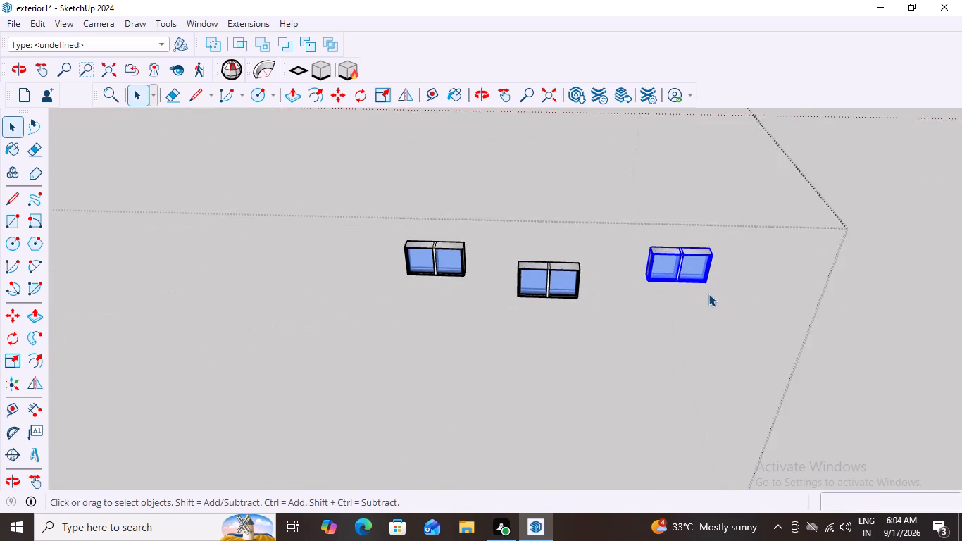
scroll(708, 294, up, 4)
scroll(704, 292, down, 2)
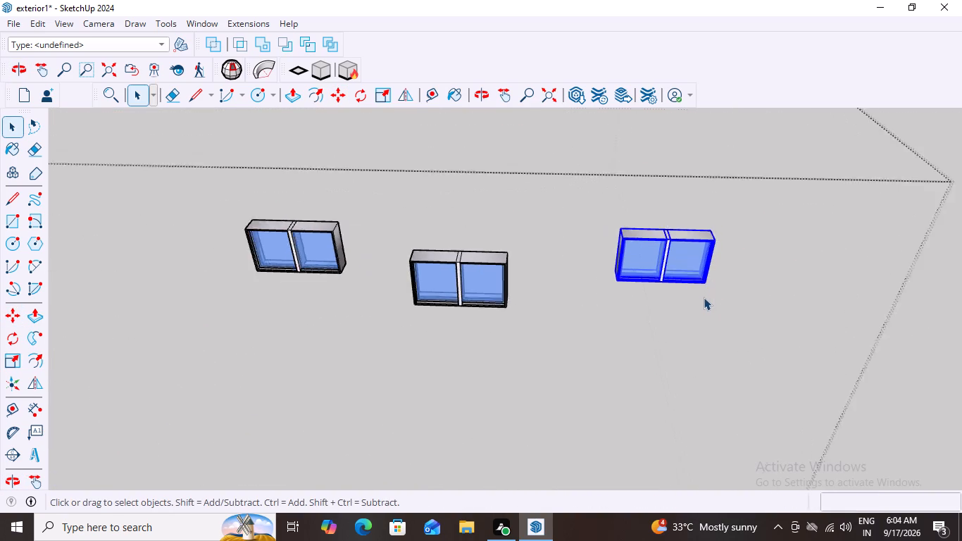
scroll(704, 297, down, 19)
scroll(706, 378, down, 5)
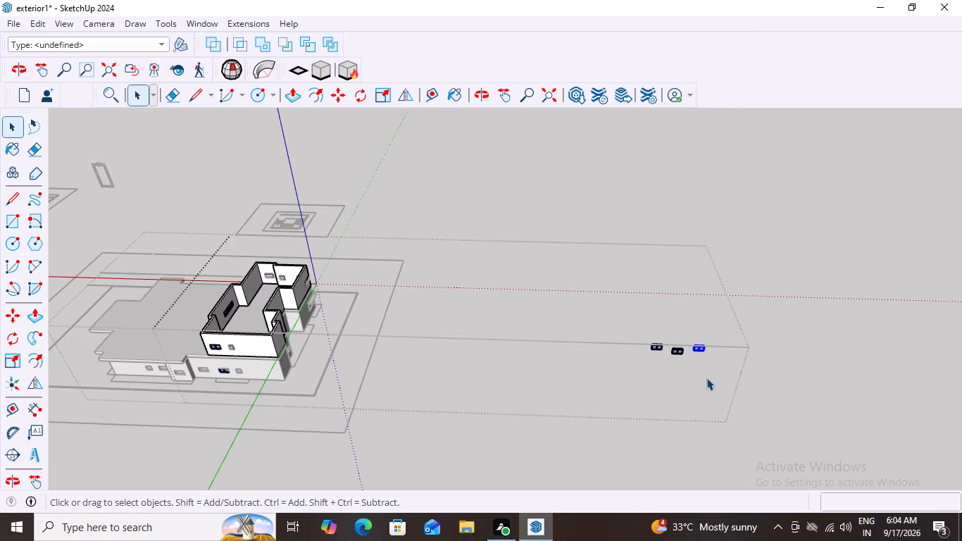
scroll(720, 334, up, 9)
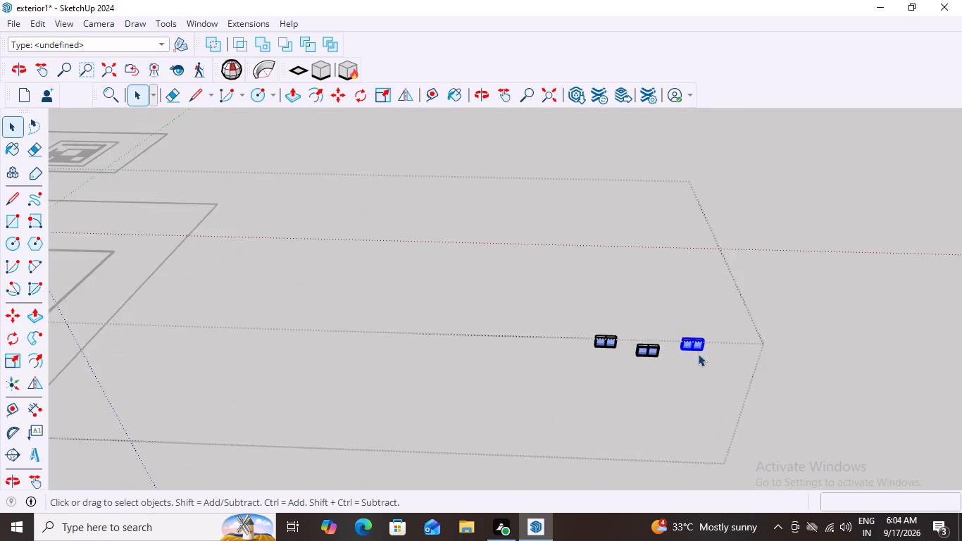
scroll(698, 354, up, 7)
middle_drag(706, 347, 698, 310)
scroll(698, 310, up, 10)
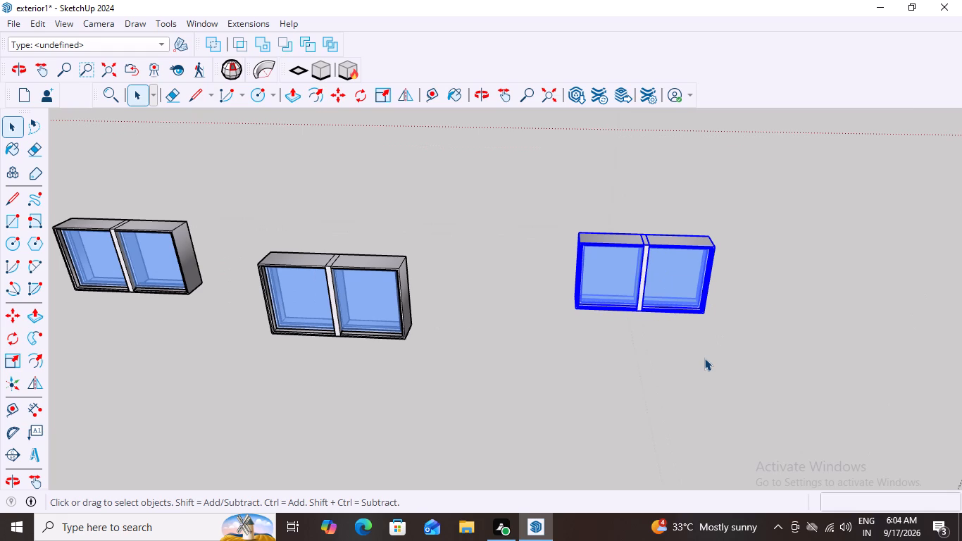
key(m)
scroll(707, 315, up, 7)
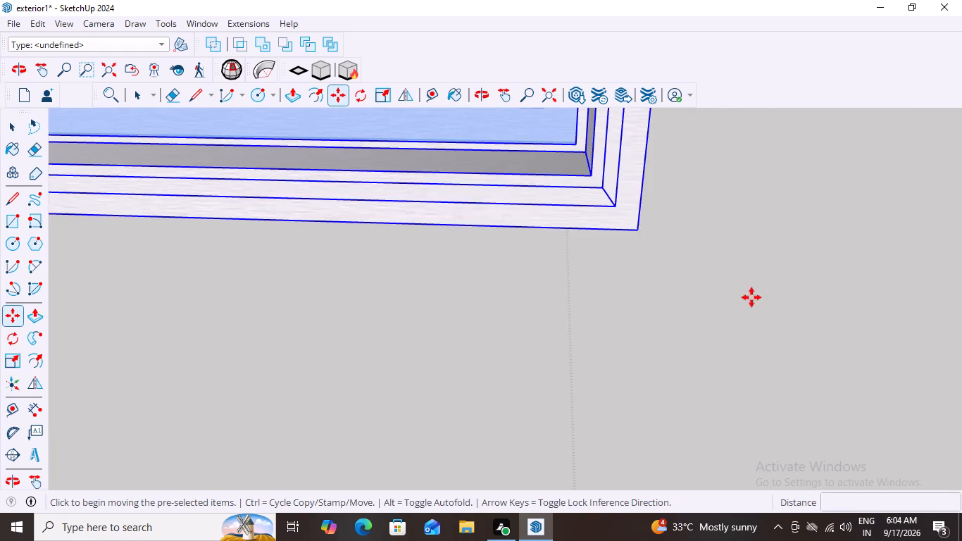
scroll(754, 325, down, 4)
scroll(756, 350, up, 3)
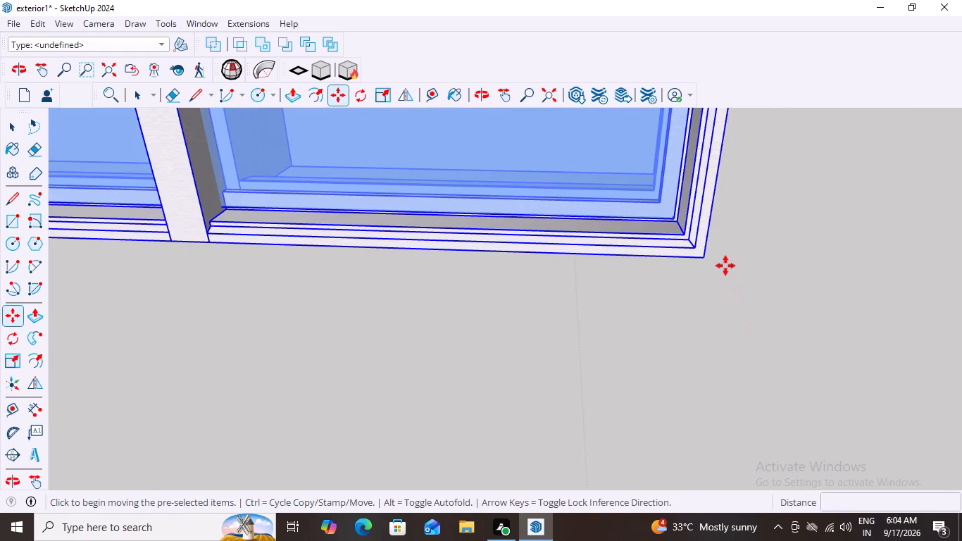
click(705, 260)
scroll(696, 359, down, 2)
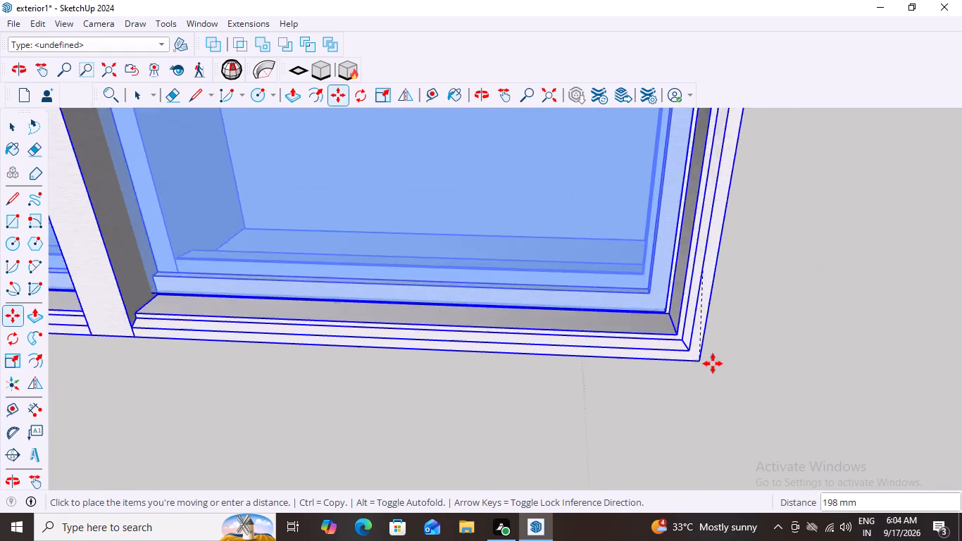
scroll(713, 363, down, 10)
scroll(785, 324, down, 15)
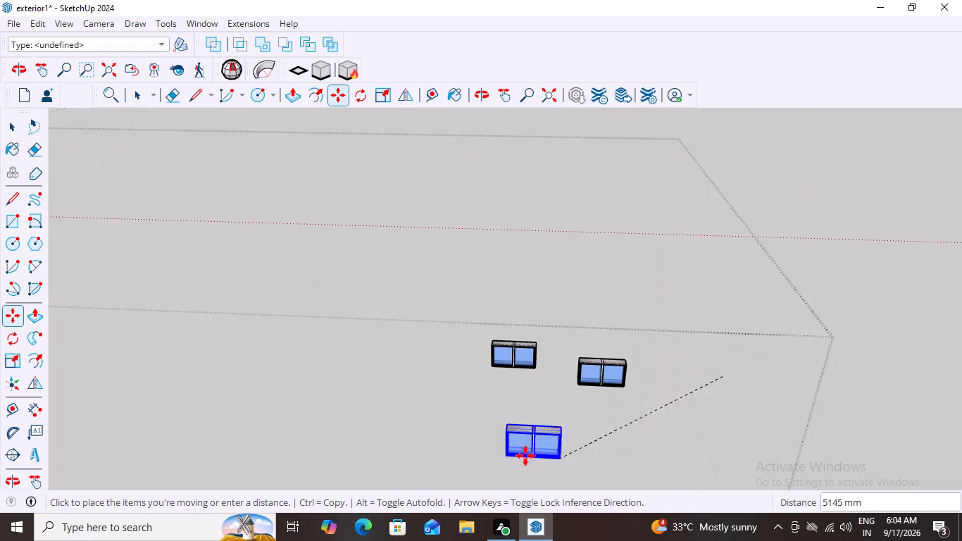
scroll(639, 392, down, 20)
scroll(639, 392, down, 7)
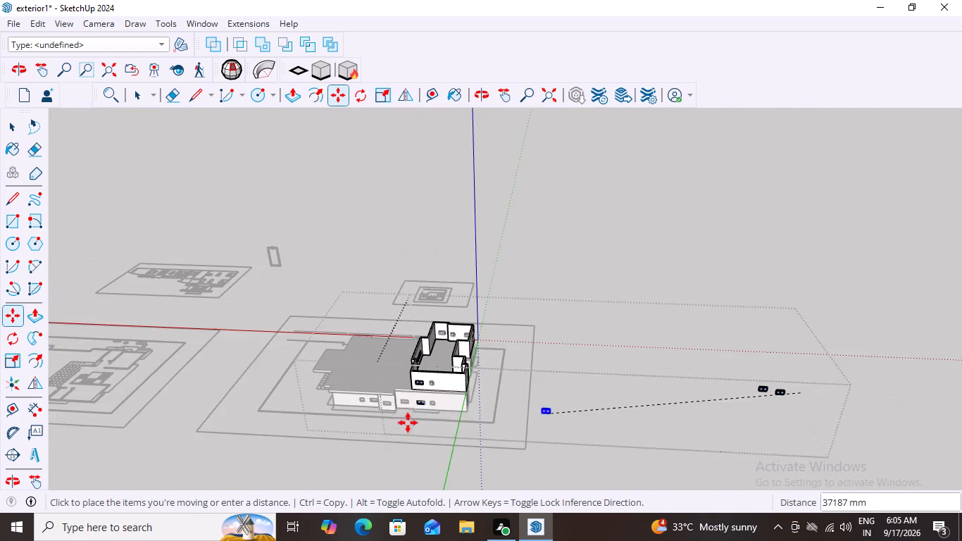
scroll(353, 423, up, 8)
scroll(406, 402, up, 9)
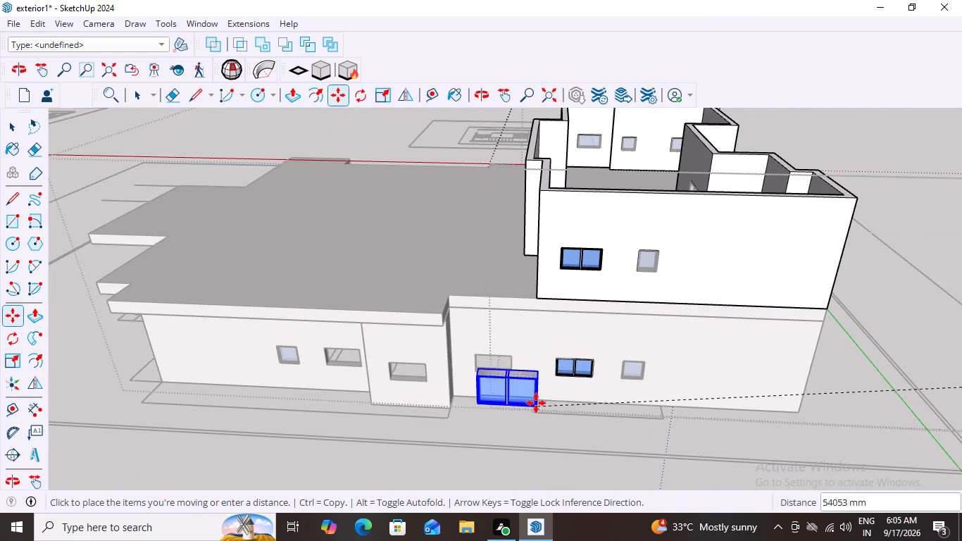
scroll(510, 373, up, 2)
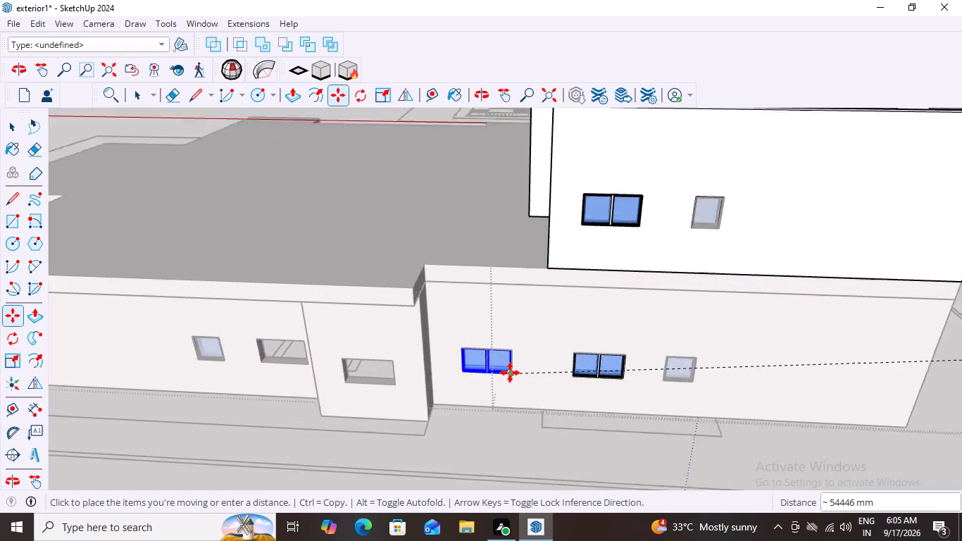
scroll(510, 373, up, 13)
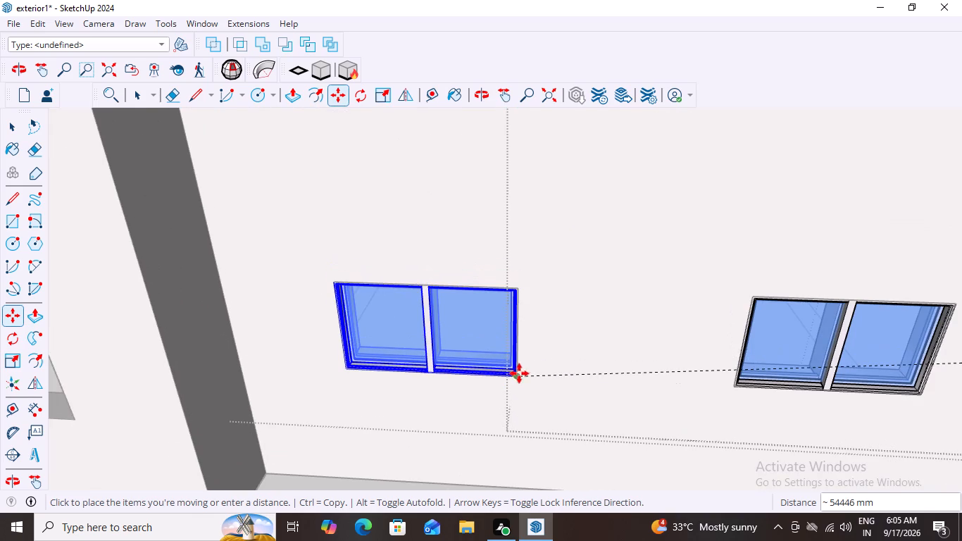
click(518, 375)
Move the outer of the two remaining spare double-pane windows into the opening of the projecting lower-floor wall section, snapping its lower corner to the opening's corner.
scroll(507, 395, down, 20)
scroll(507, 395, down, 5)
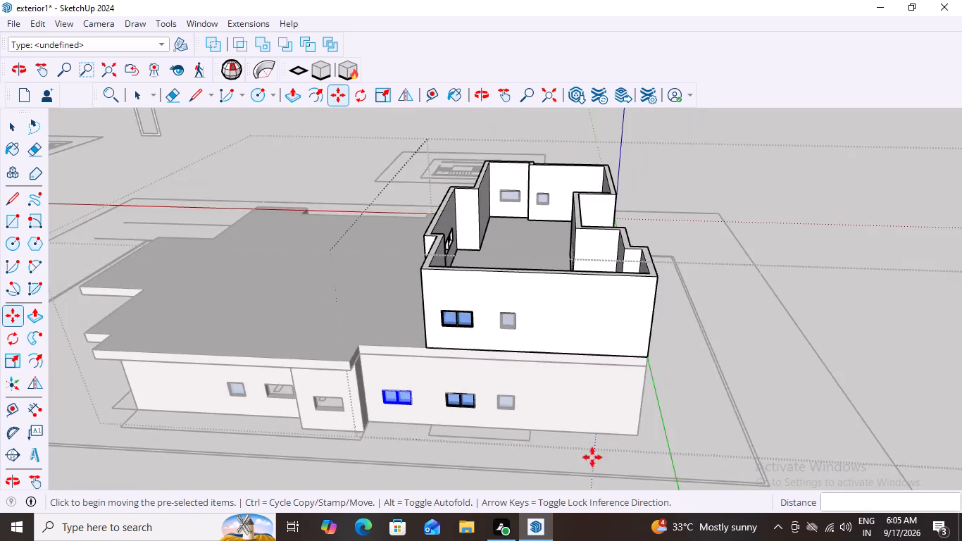
scroll(592, 457, down, 20)
scroll(592, 457, down, 6)
scroll(777, 449, up, 3)
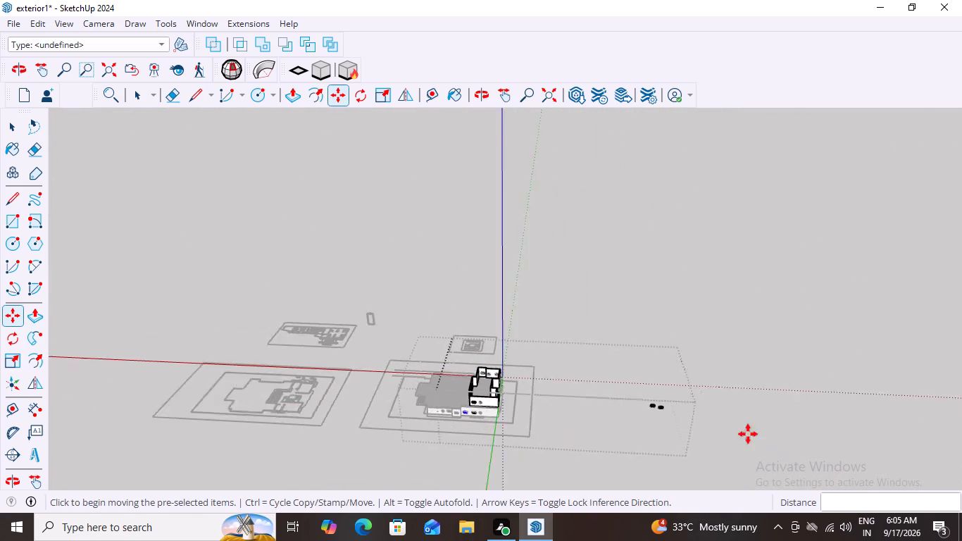
scroll(748, 434, up, 6)
key(space)
scroll(632, 390, up, 12)
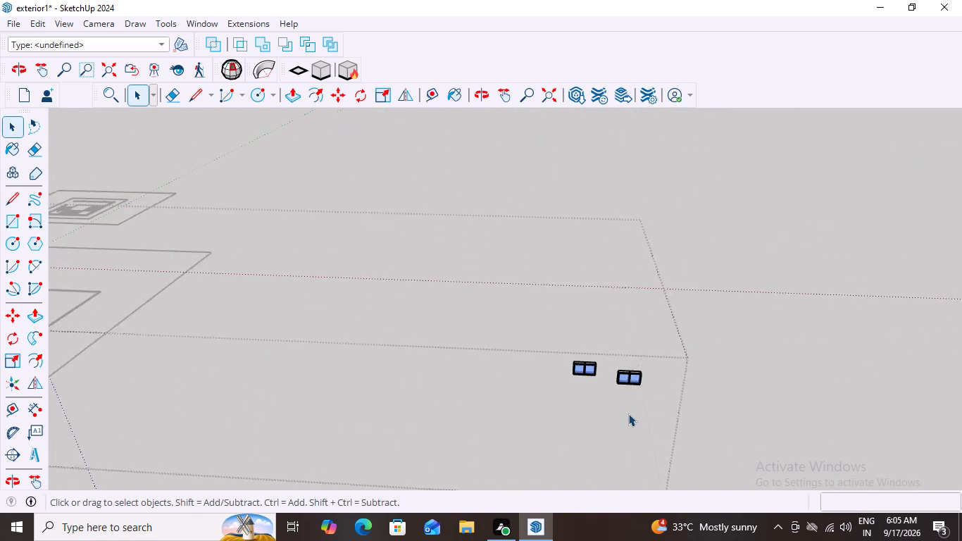
click(635, 373)
scroll(632, 399, up, 11)
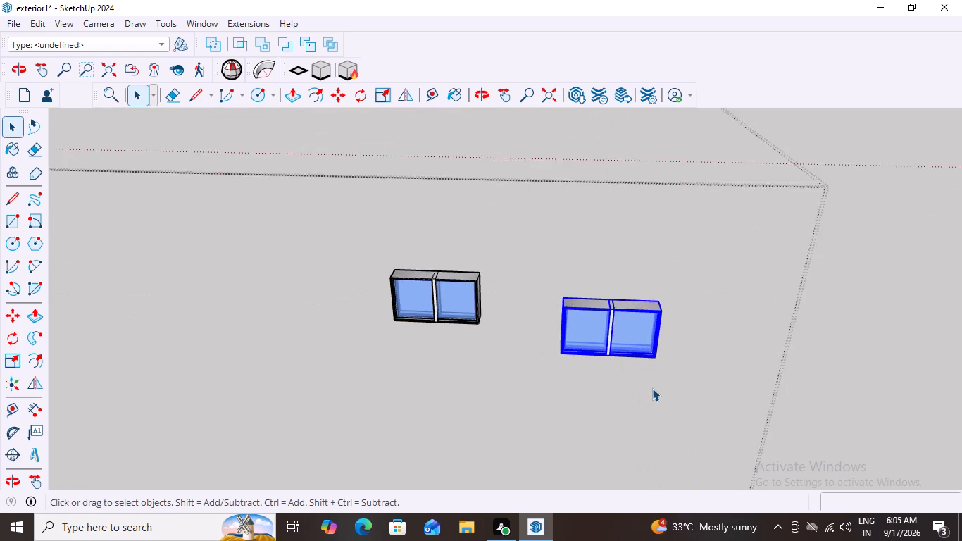
scroll(652, 388, up, 3)
key(m)
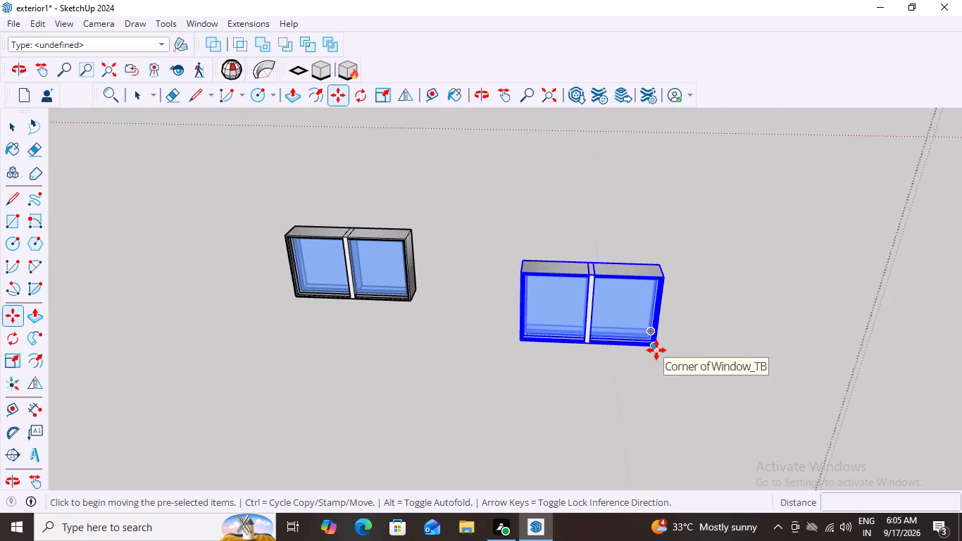
click(656, 350)
scroll(623, 379, down, 20)
scroll(623, 379, down, 4)
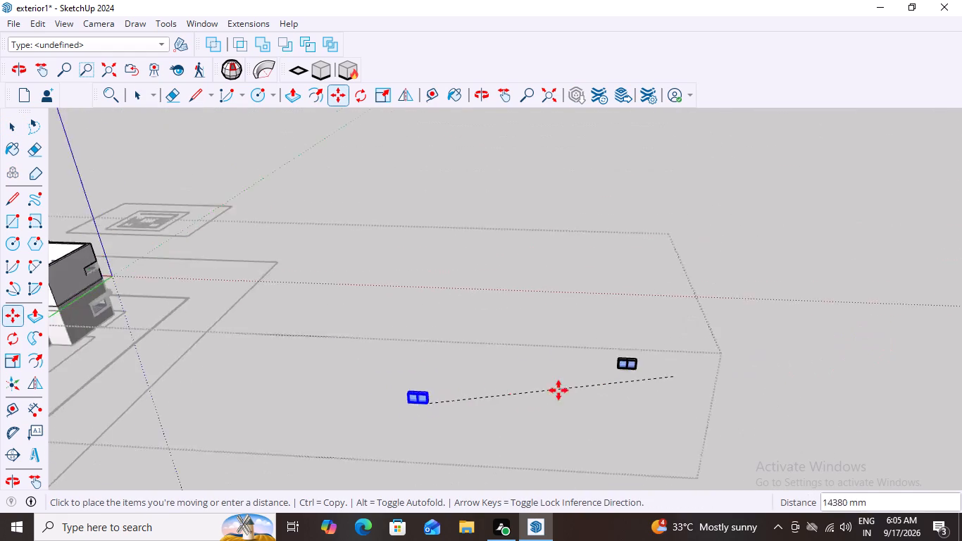
scroll(558, 390, down, 17)
scroll(345, 420, up, 4)
scroll(446, 416, up, 5)
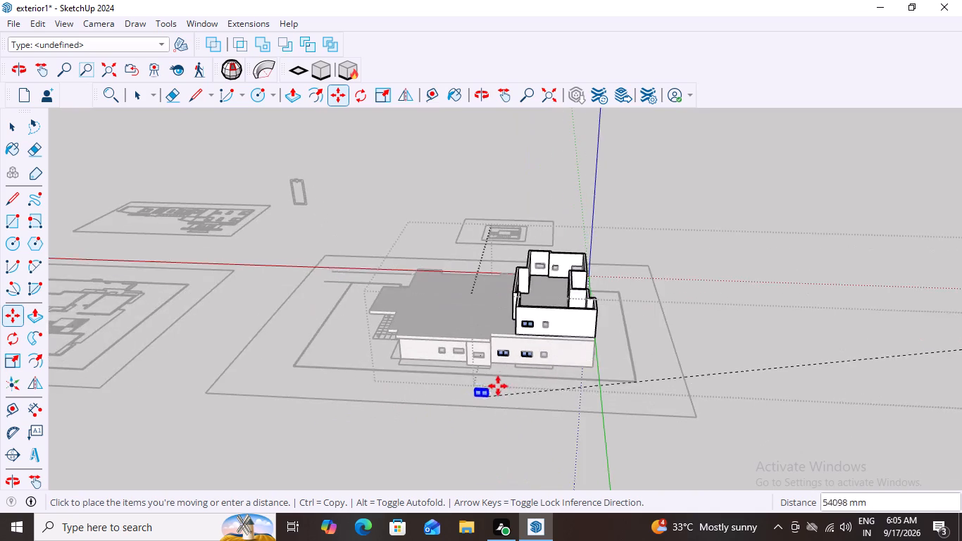
scroll(498, 386, up, 8)
scroll(439, 373, up, 9)
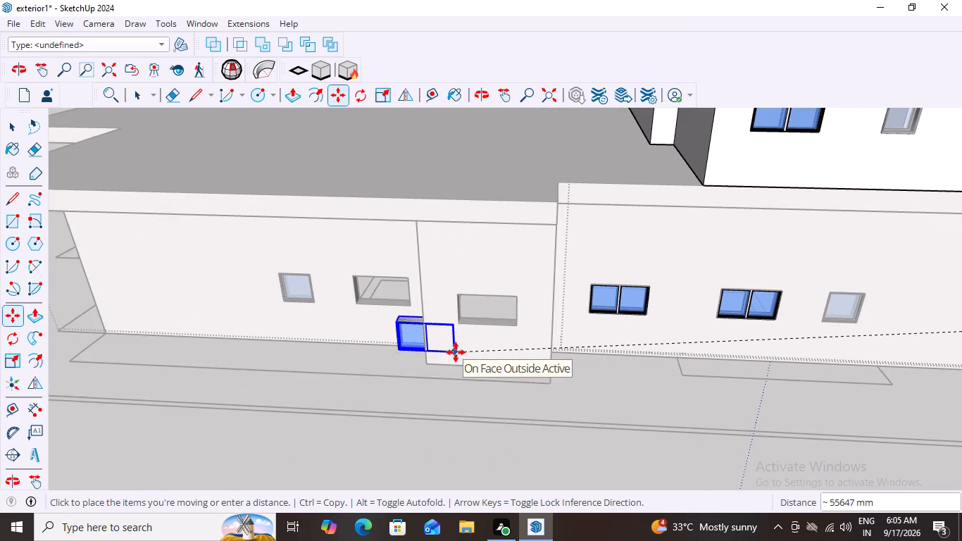
scroll(502, 330, up, 9)
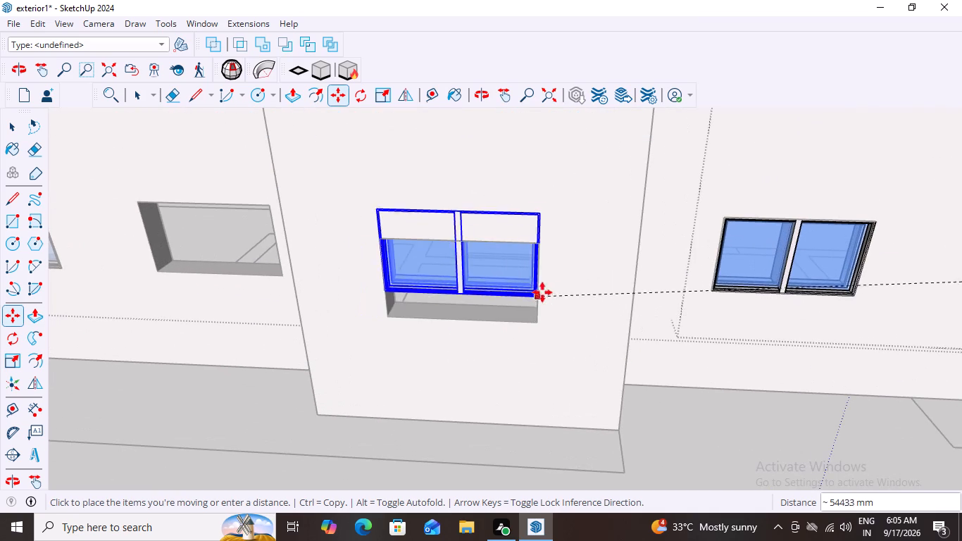
click(535, 323)
Move the last spare double-pane window into the empty opening between the projecting wall section and the far single-pane window, matching their lower corners.
scroll(468, 379, down, 9)
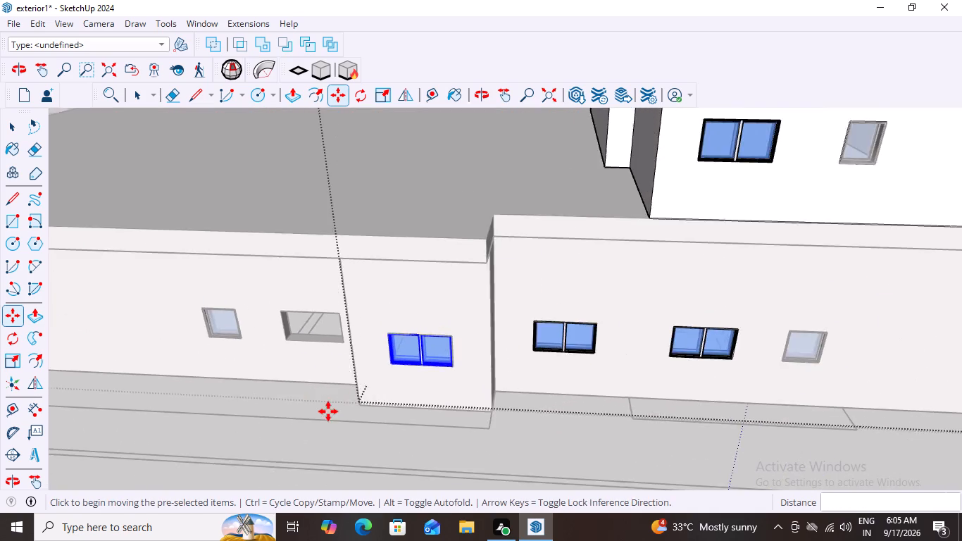
scroll(328, 411, down, 20)
scroll(328, 411, down, 11)
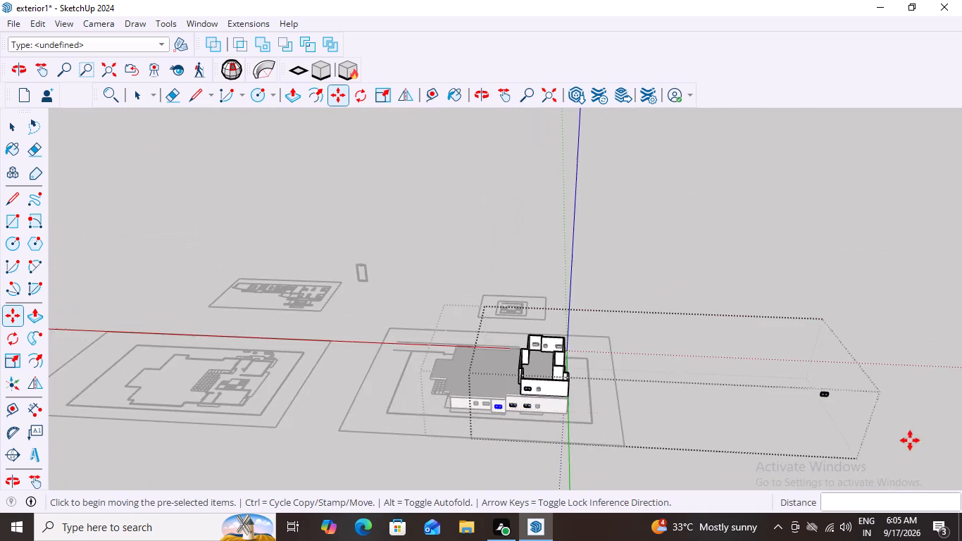
scroll(862, 414, up, 20)
scroll(862, 414, up, 3)
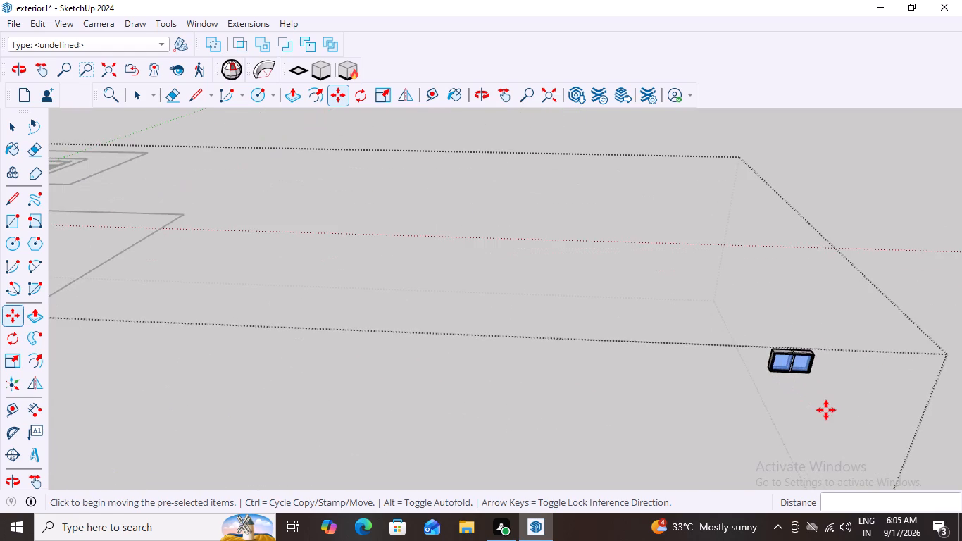
key(space)
click(801, 368)
middle_drag(876, 375, 865, 348)
scroll(876, 375, up, 2)
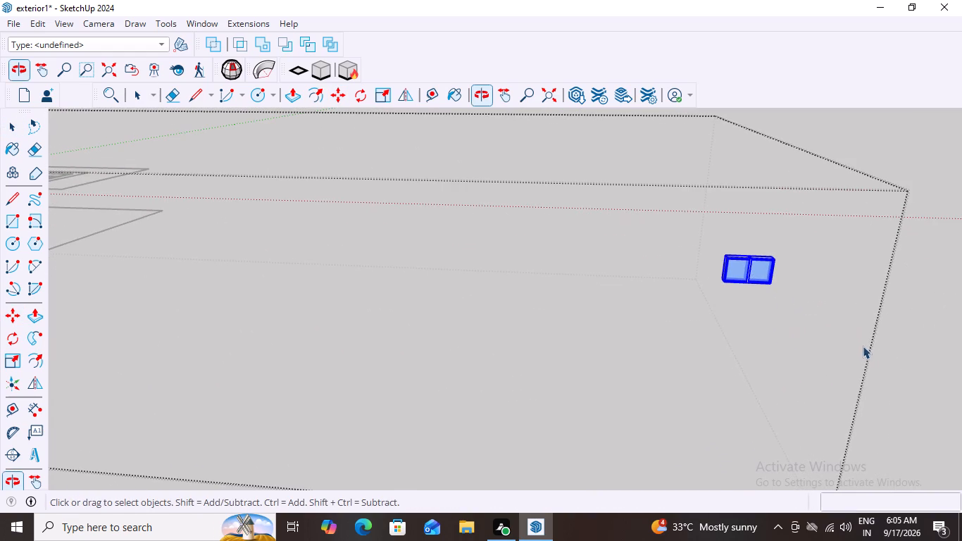
key(m)
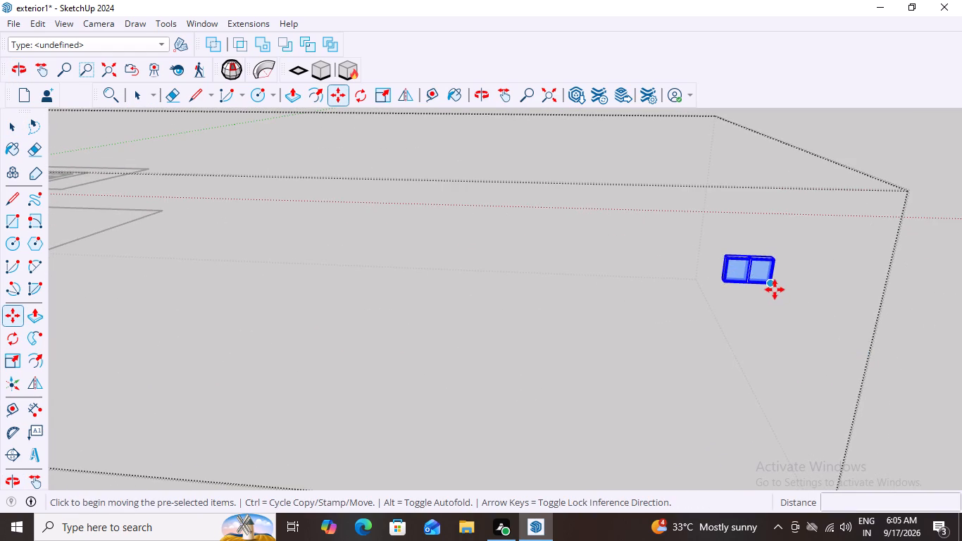
click(775, 290)
scroll(844, 337, down, 19)
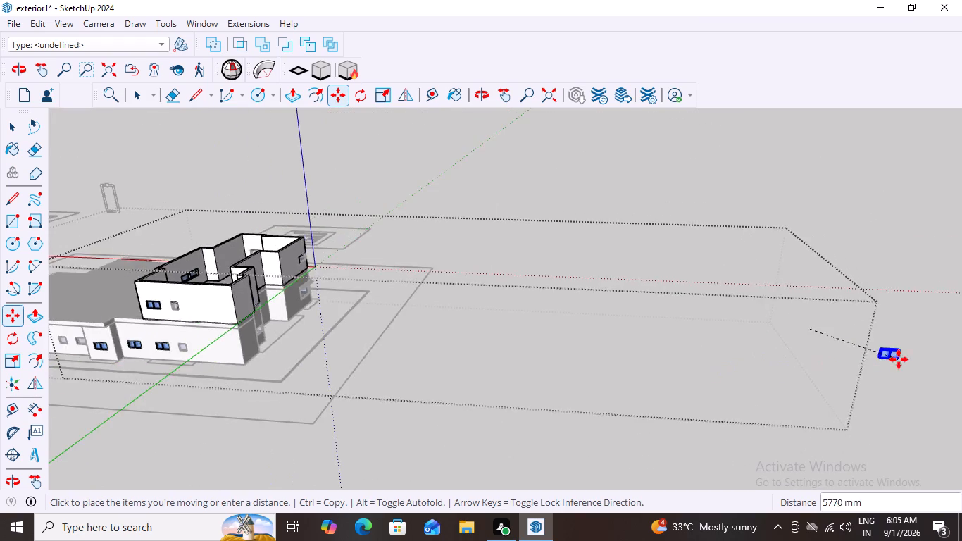
scroll(899, 359, down, 3)
scroll(310, 395, up, 3)
scroll(250, 342, up, 4)
middle_drag(280, 371, 320, 375)
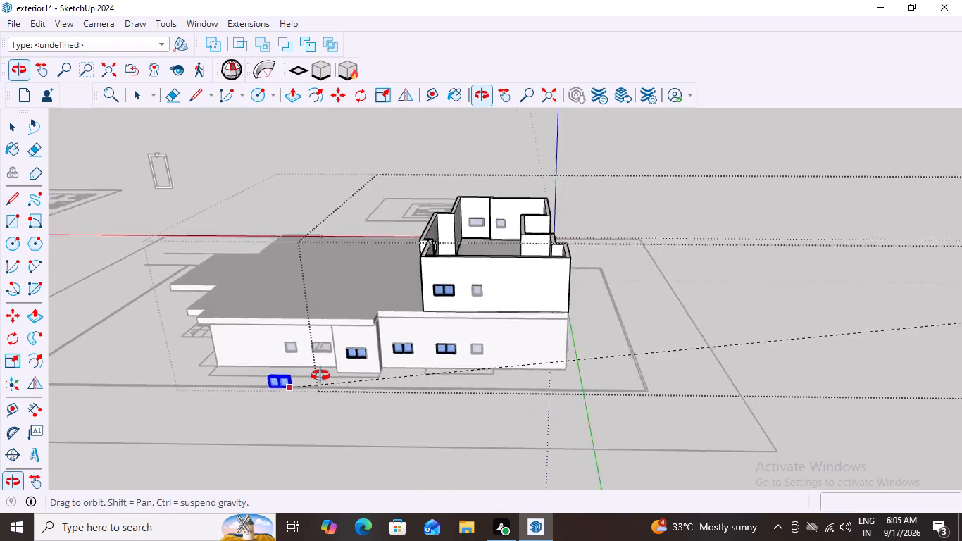
middle_drag(320, 375, 333, 375)
scroll(349, 363, up, 10)
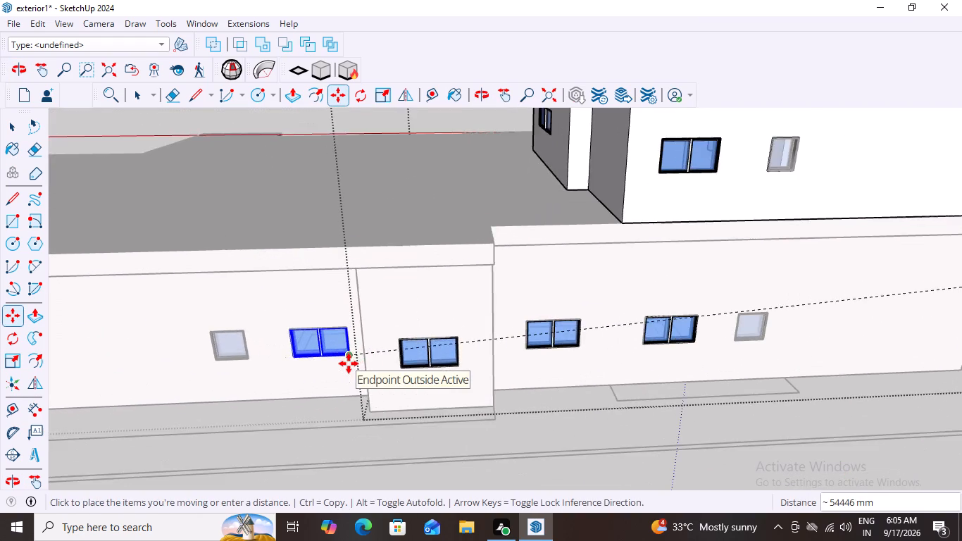
scroll(346, 363, up, 4)
click(349, 349)
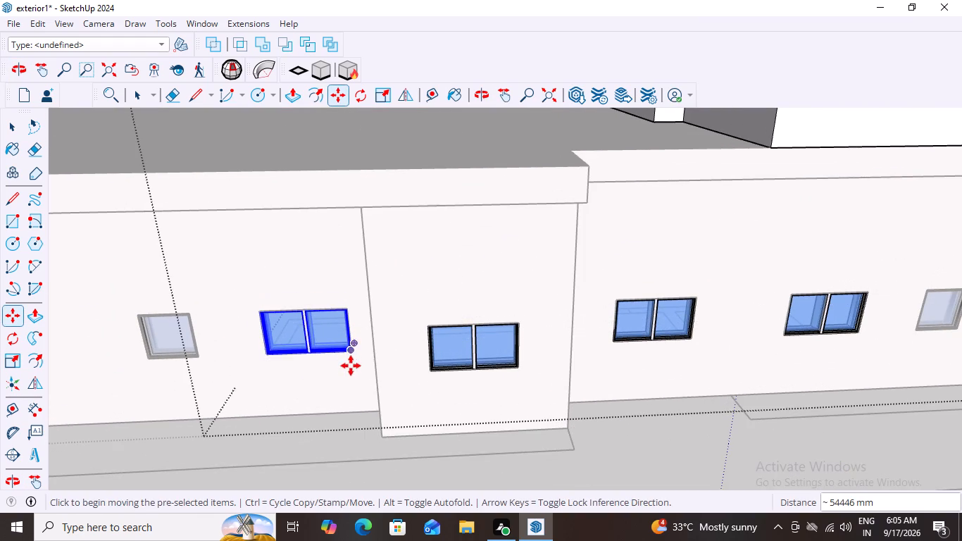
Clear the window selection and close the nested building groups to return to the whole model.
key(space)
scroll(328, 393, down, 18)
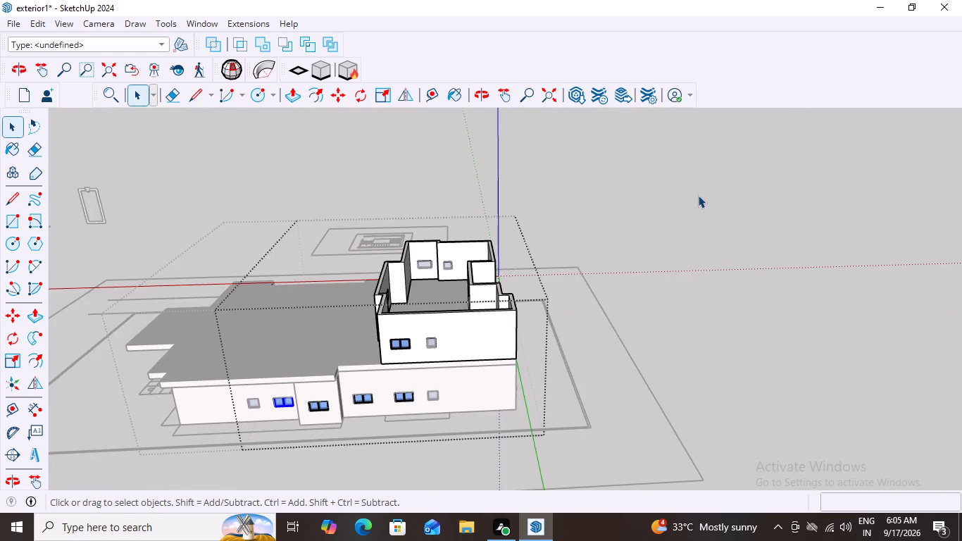
double_click(696, 185)
triple_click(695, 185)
double_click(695, 185)
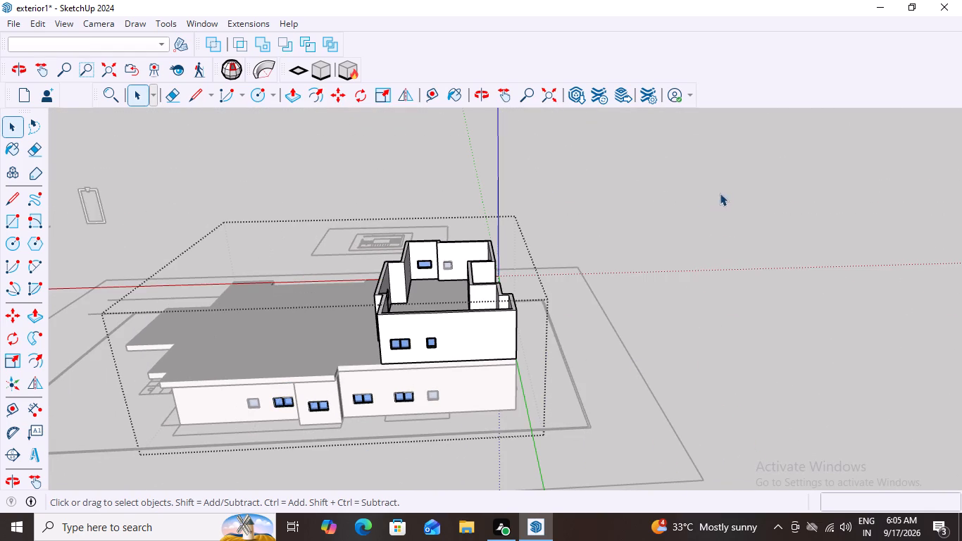
double_click(732, 178)
double_click(631, 192)
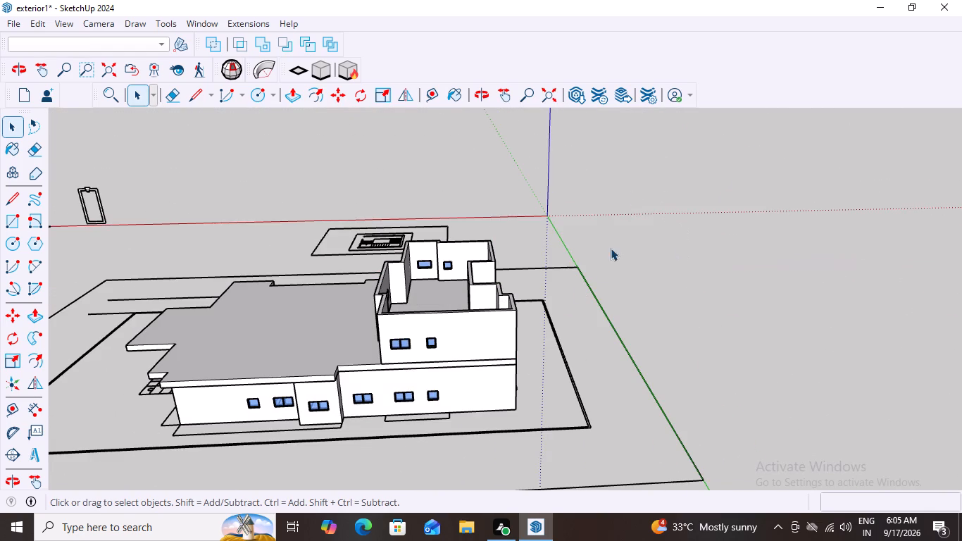
Examine the building's walls and placed windows from all sides, including the canopies over the lower-floor windows.
middle_drag(511, 340, 818, 280)
scroll(626, 264, down, 3)
middle_drag(463, 274, 806, 392)
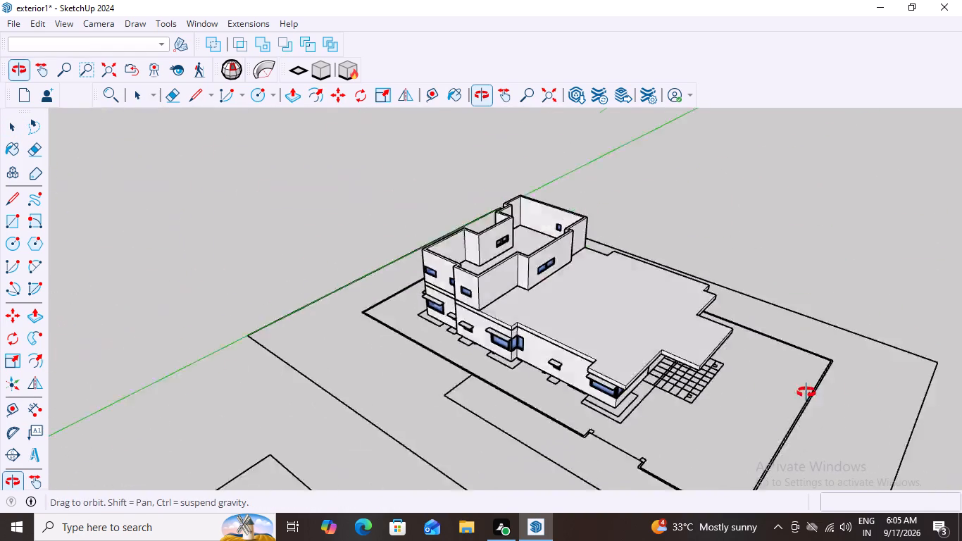
middle_drag(806, 392, 946, 360)
middle_drag(511, 331, 776, 323)
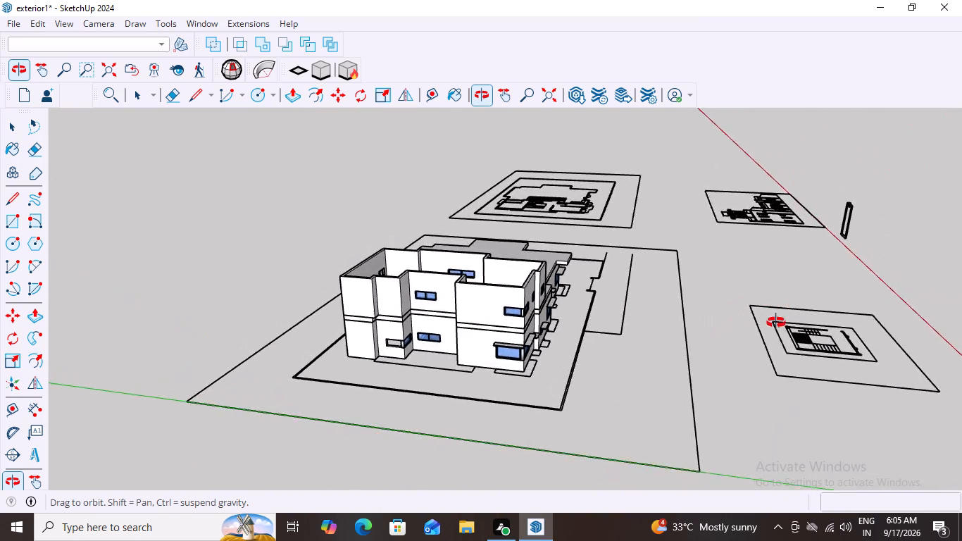
middle_drag(776, 323, 391, 298)
scroll(506, 287, up, 2)
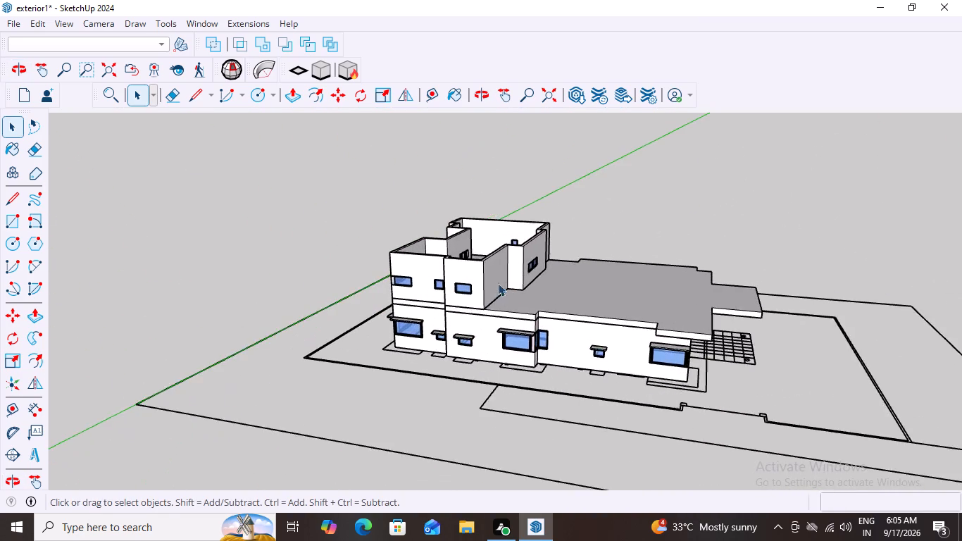
scroll(498, 283, up, 10)
middle_drag(473, 306, 506, 301)
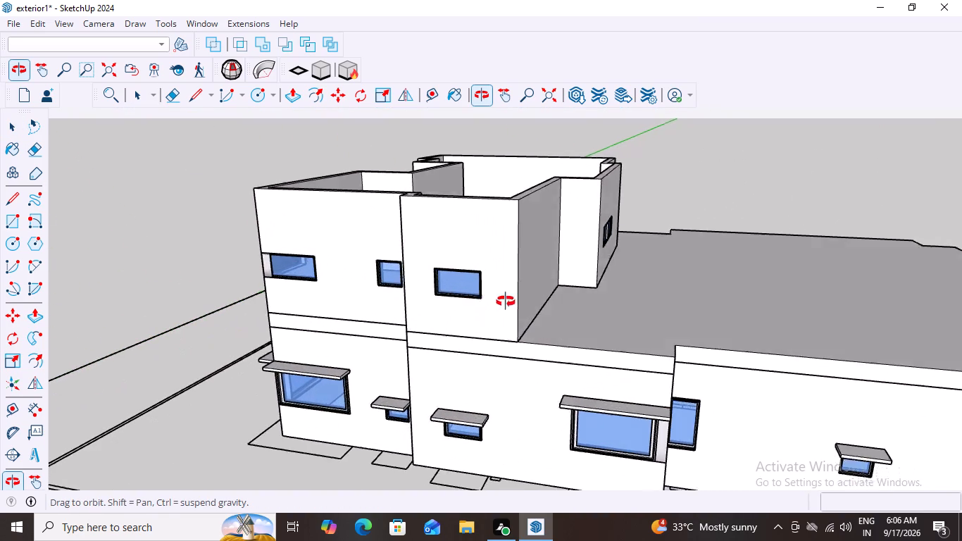
middle_drag(506, 301, 764, 342)
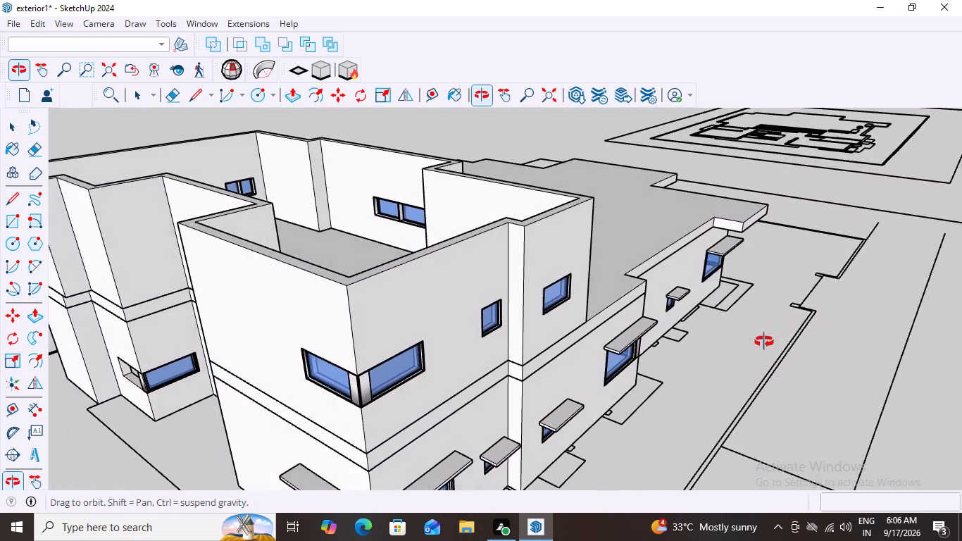
middle_drag(764, 342, 730, 301)
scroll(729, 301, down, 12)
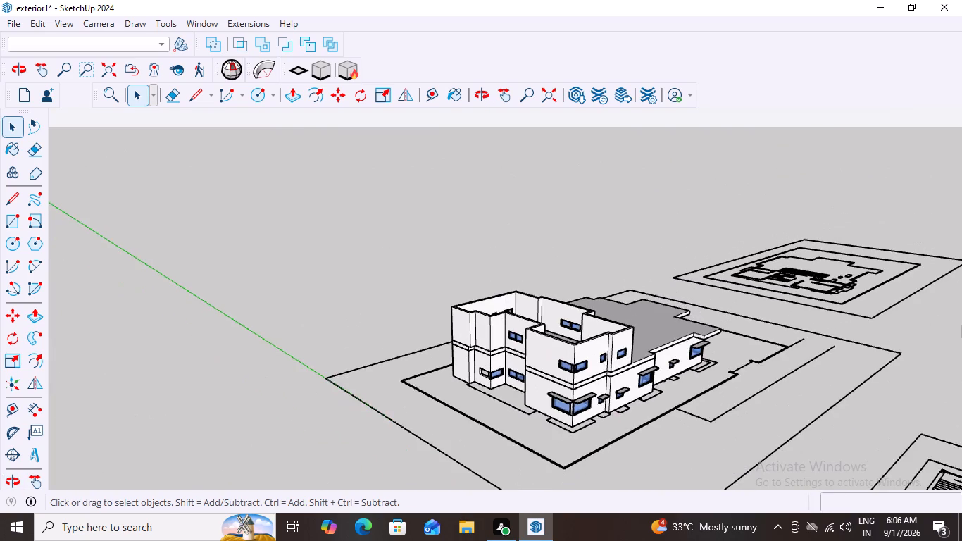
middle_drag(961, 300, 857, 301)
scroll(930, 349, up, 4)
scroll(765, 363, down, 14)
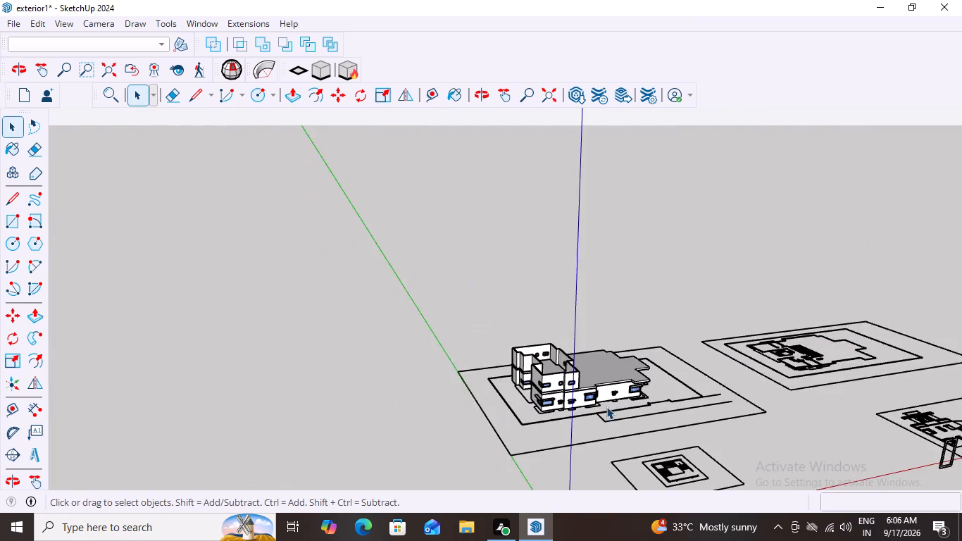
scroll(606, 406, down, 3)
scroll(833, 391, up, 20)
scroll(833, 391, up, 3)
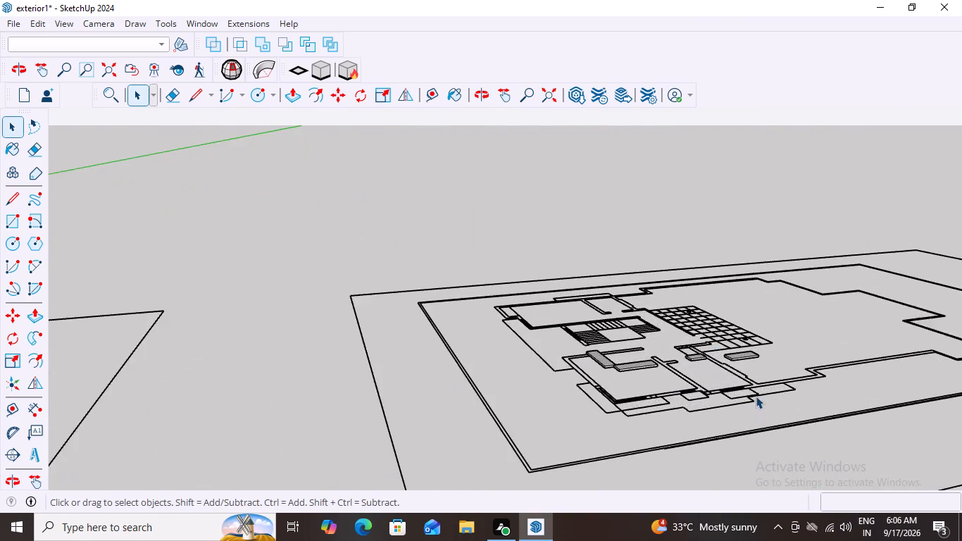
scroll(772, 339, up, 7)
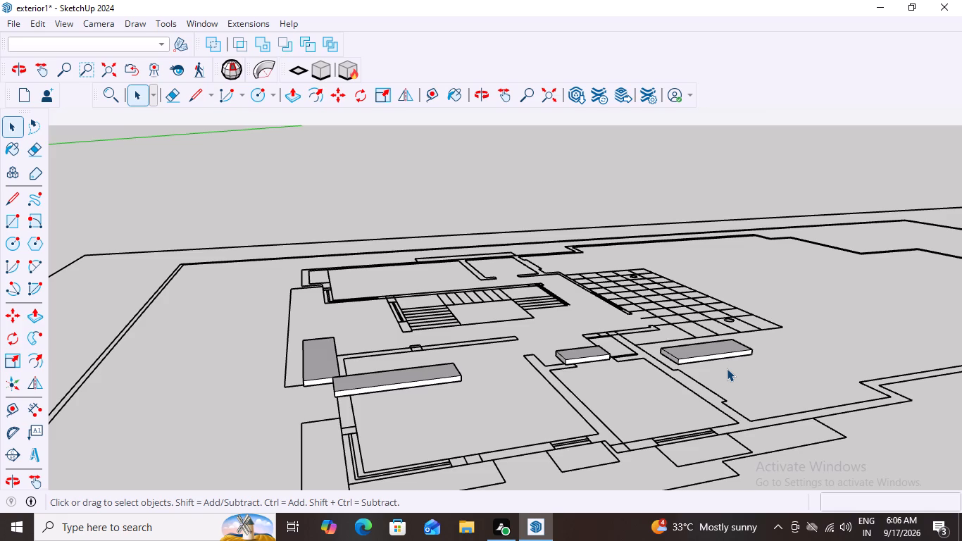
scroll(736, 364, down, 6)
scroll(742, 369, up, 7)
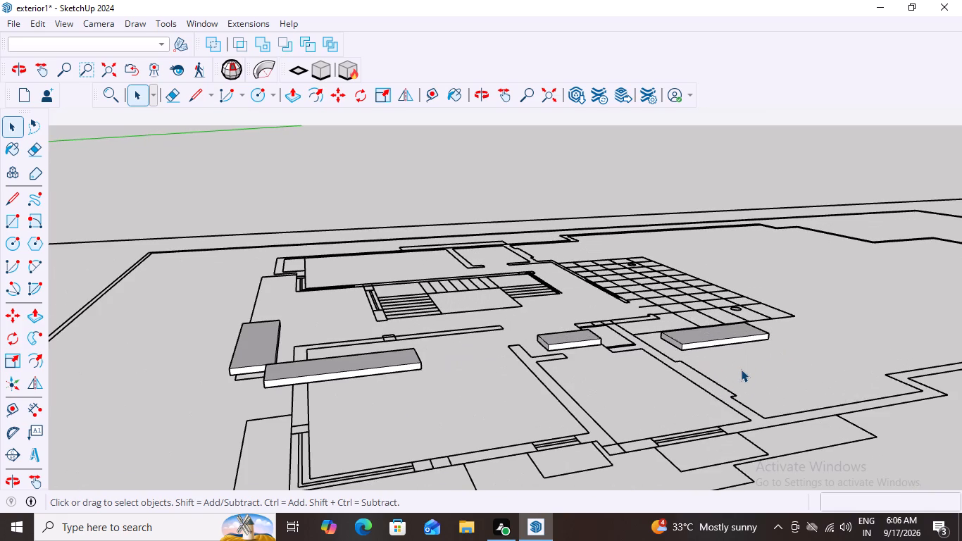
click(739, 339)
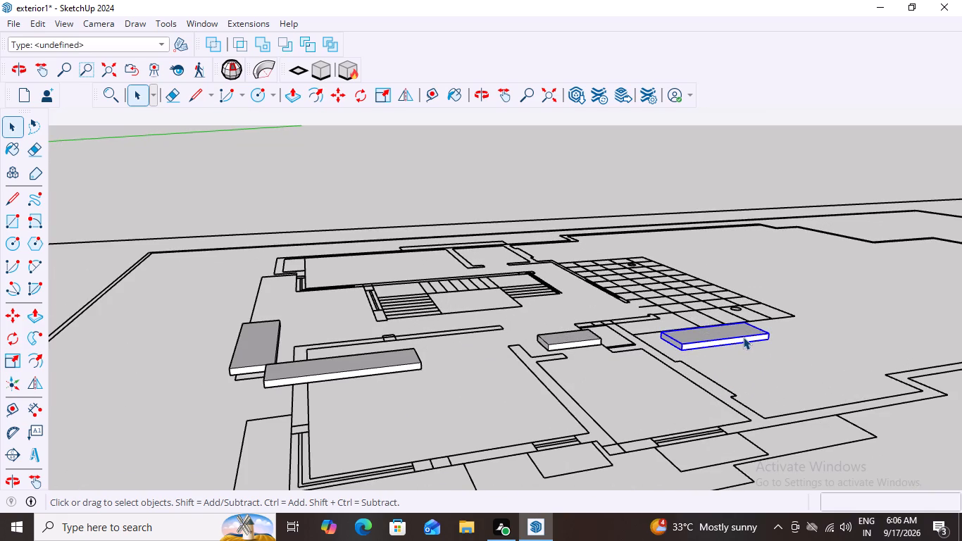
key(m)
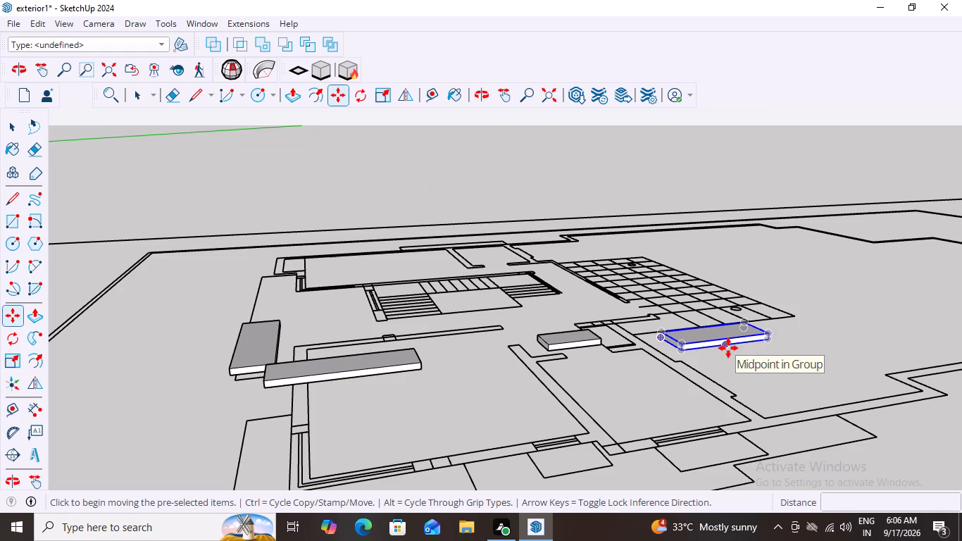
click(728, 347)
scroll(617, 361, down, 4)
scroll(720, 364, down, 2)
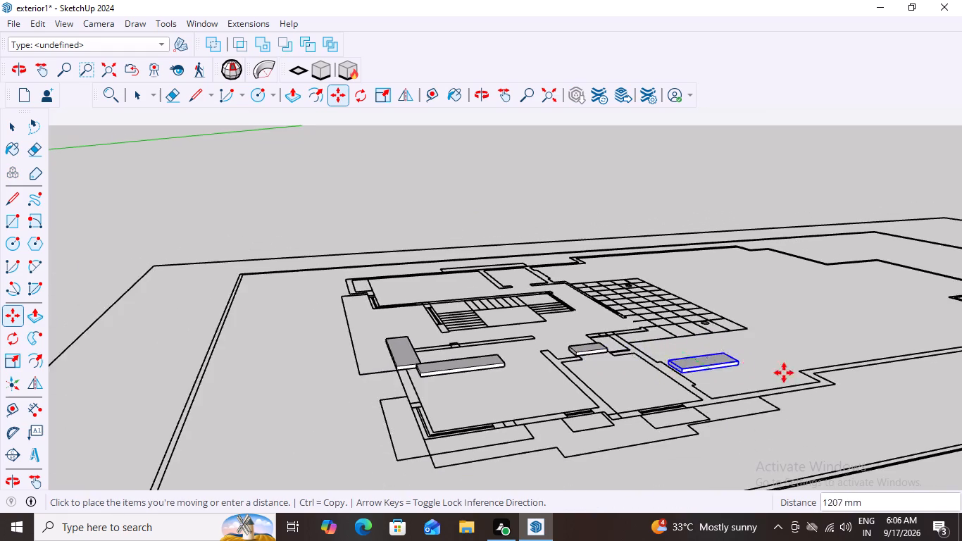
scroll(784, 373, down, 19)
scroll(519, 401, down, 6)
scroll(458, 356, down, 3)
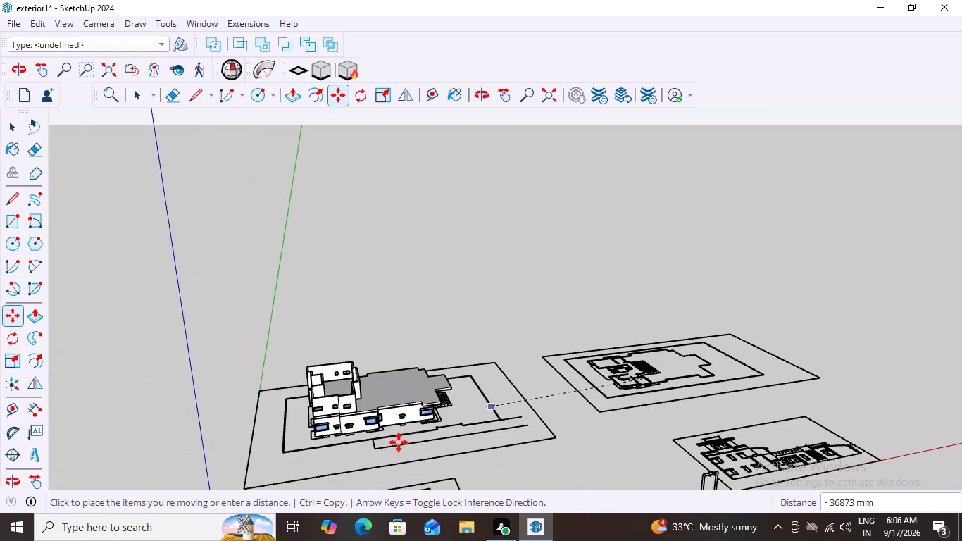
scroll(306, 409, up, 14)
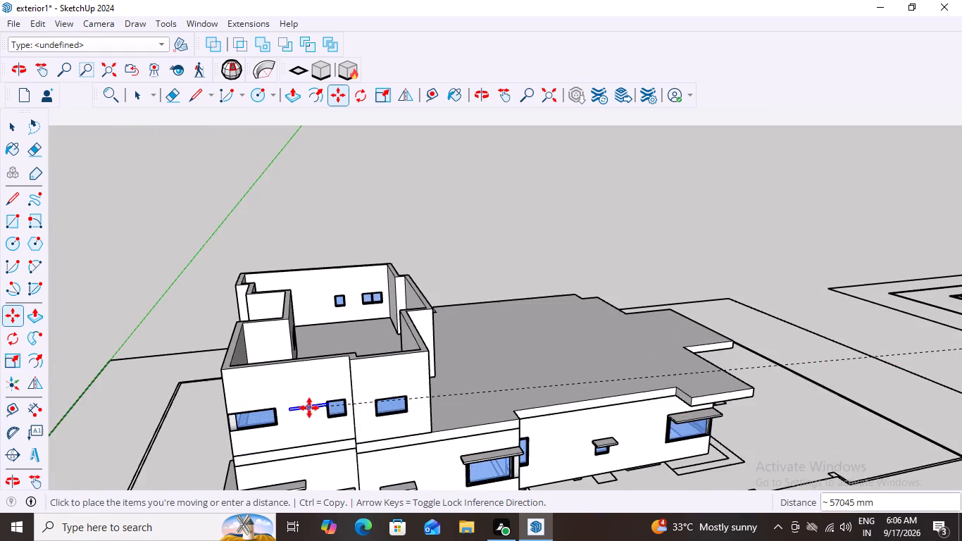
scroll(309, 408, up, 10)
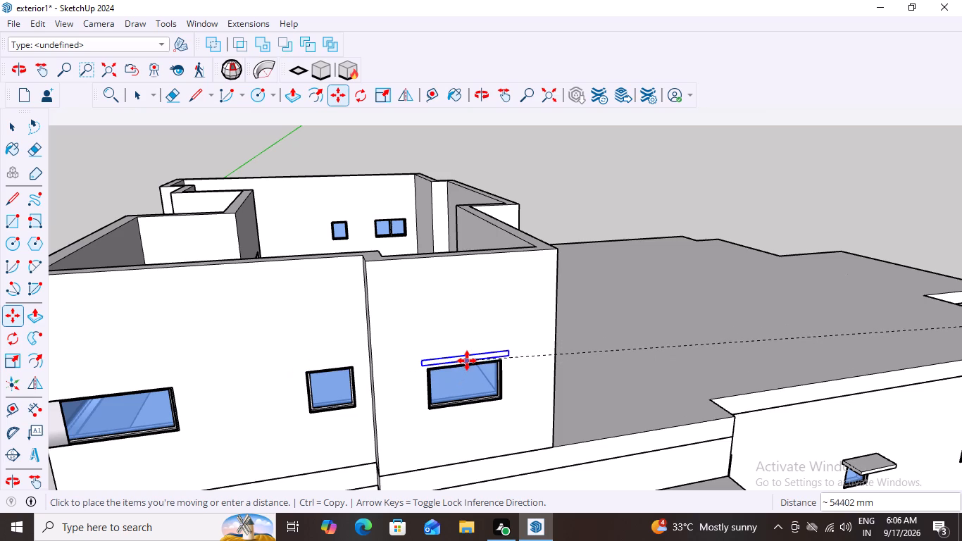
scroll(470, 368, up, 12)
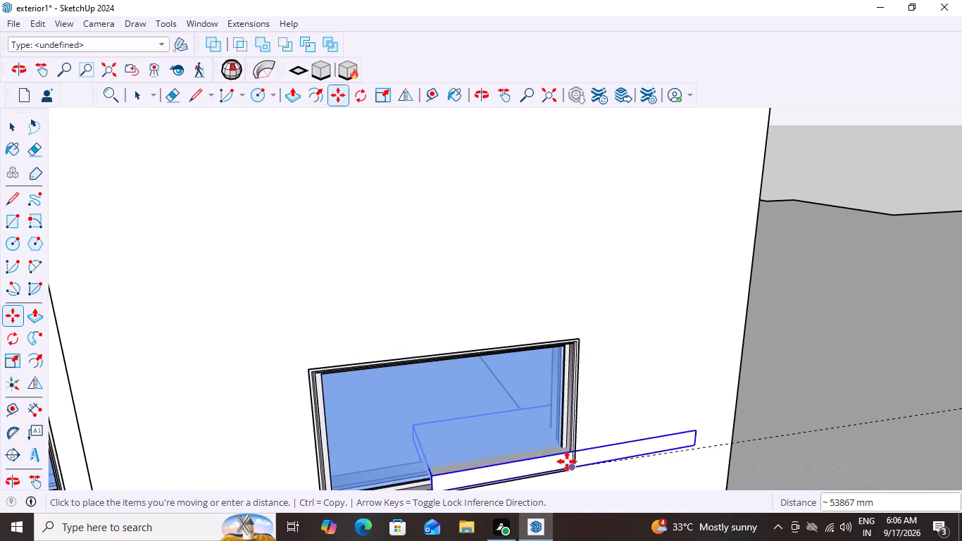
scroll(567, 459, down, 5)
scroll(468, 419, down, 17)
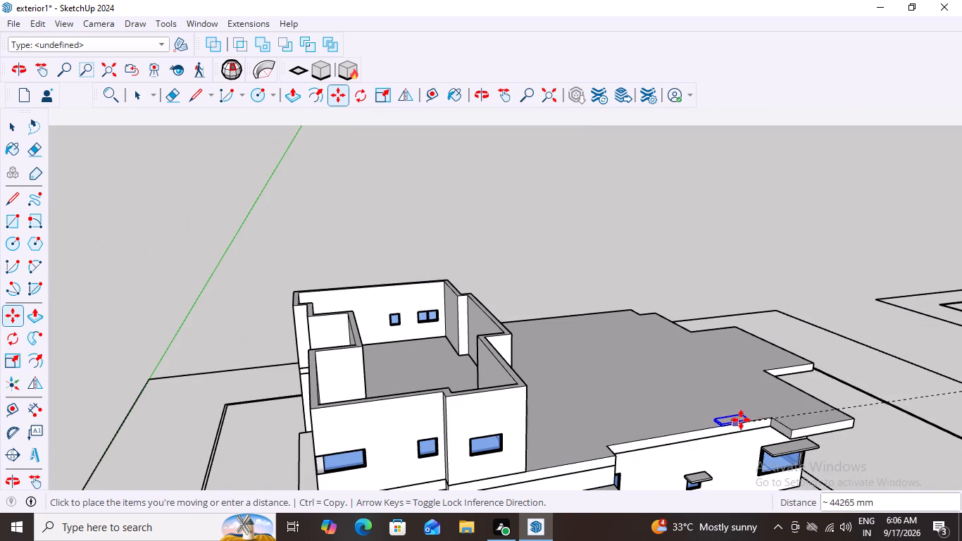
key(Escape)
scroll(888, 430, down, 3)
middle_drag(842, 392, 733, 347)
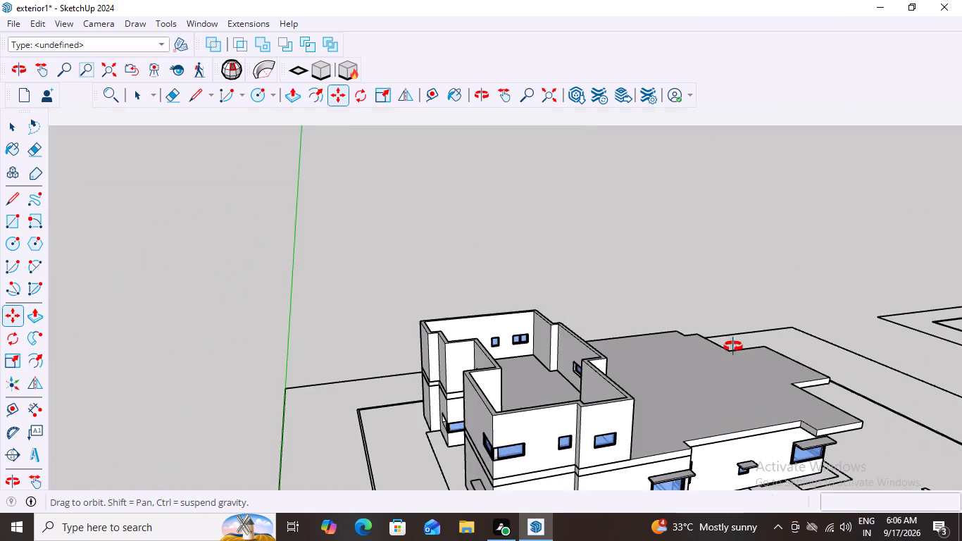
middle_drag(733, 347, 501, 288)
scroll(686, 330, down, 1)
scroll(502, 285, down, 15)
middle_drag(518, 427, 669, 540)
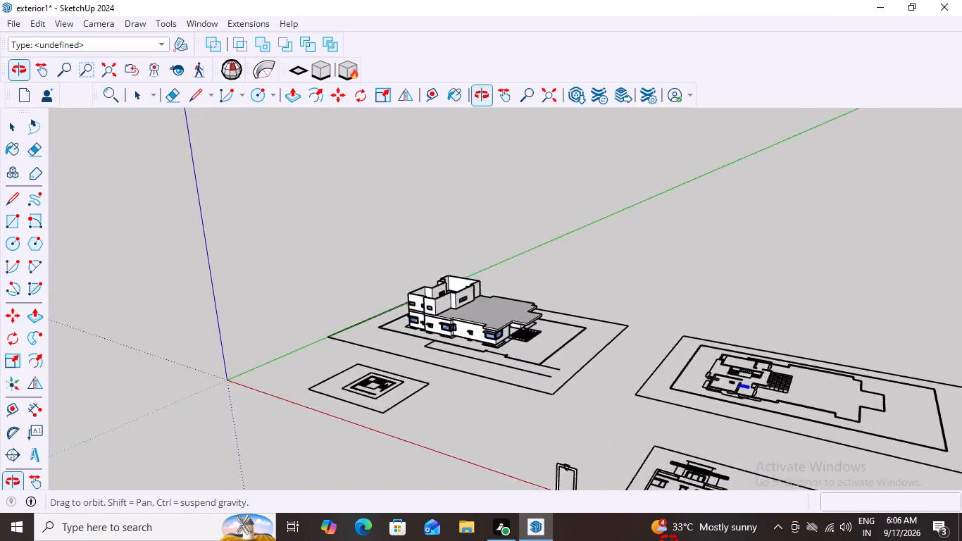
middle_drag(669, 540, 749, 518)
Move the selected canopy slab by its lower long-edge midpoint to the top of the upper-floor window nearest the flat roof.
scroll(784, 321, up, 16)
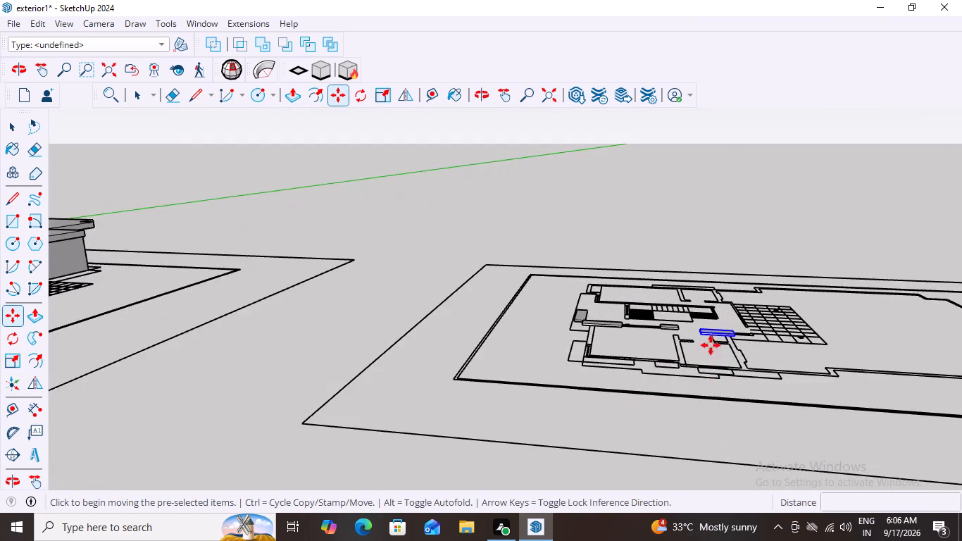
scroll(711, 345, up, 1)
middle_drag(711, 345, 879, 474)
scroll(606, 219, up, 3)
scroll(699, 274, up, 4)
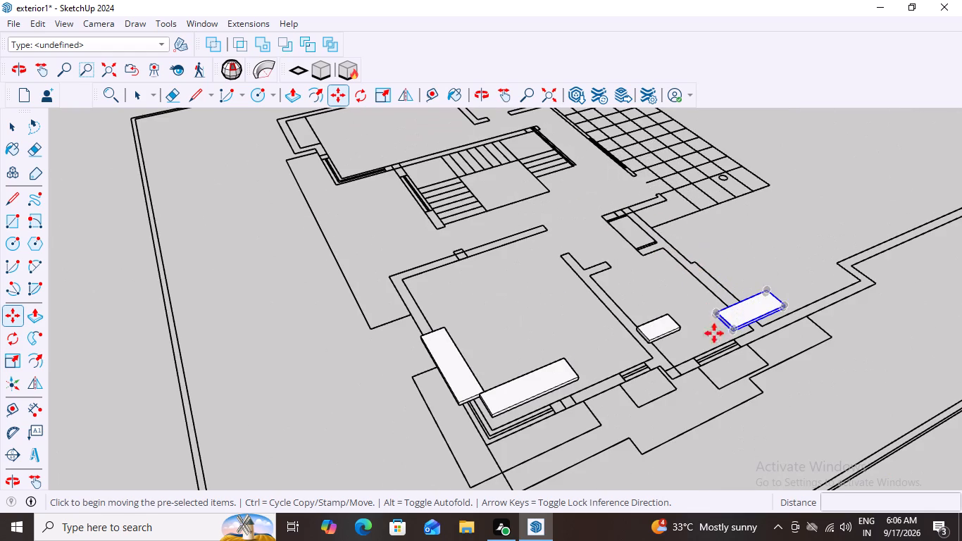
middle_drag(712, 362, 884, 382)
scroll(848, 399, up, 1)
middle_drag(616, 192, 711, 223)
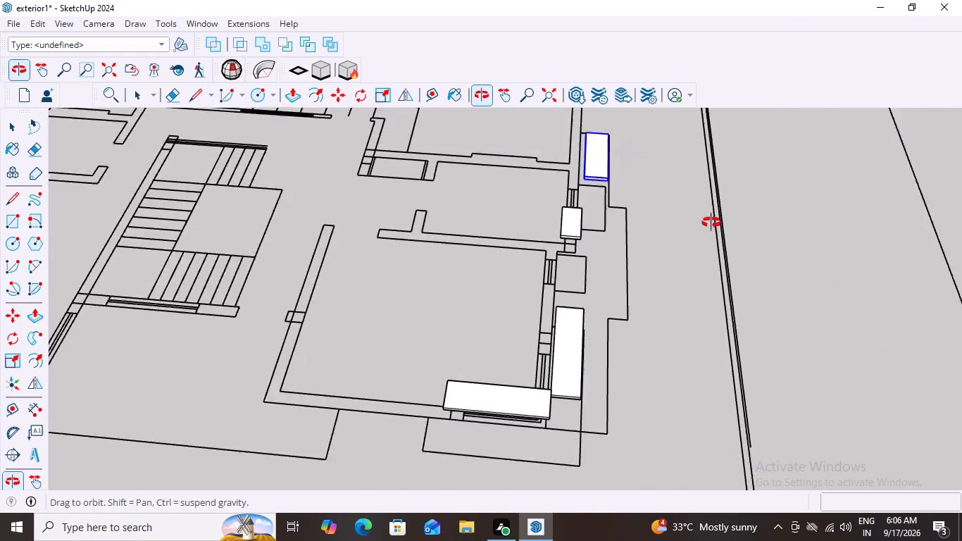
middle_drag(711, 223, 730, 218)
scroll(483, 128, up, 3)
middle_drag(576, 218, 692, 228)
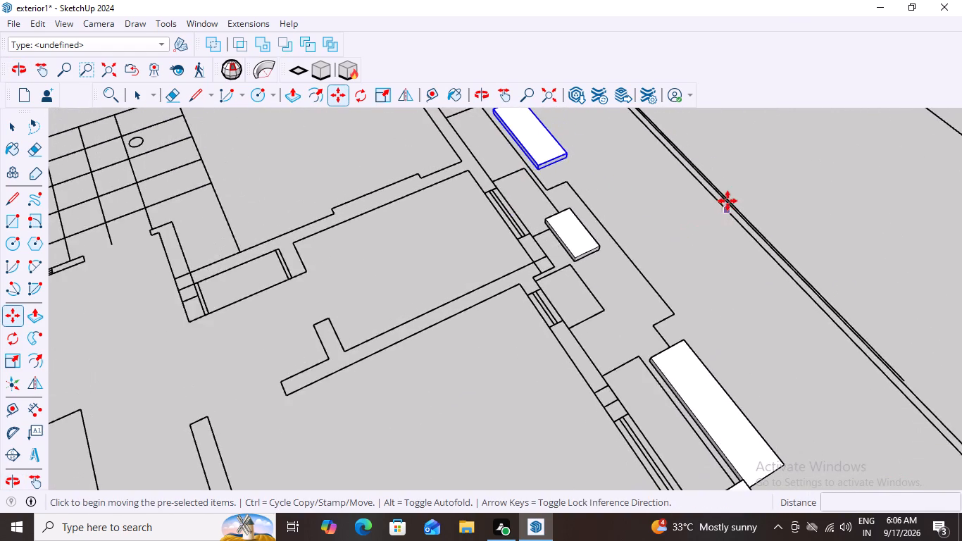
scroll(727, 201, down, 7)
scroll(587, 161, up, 15)
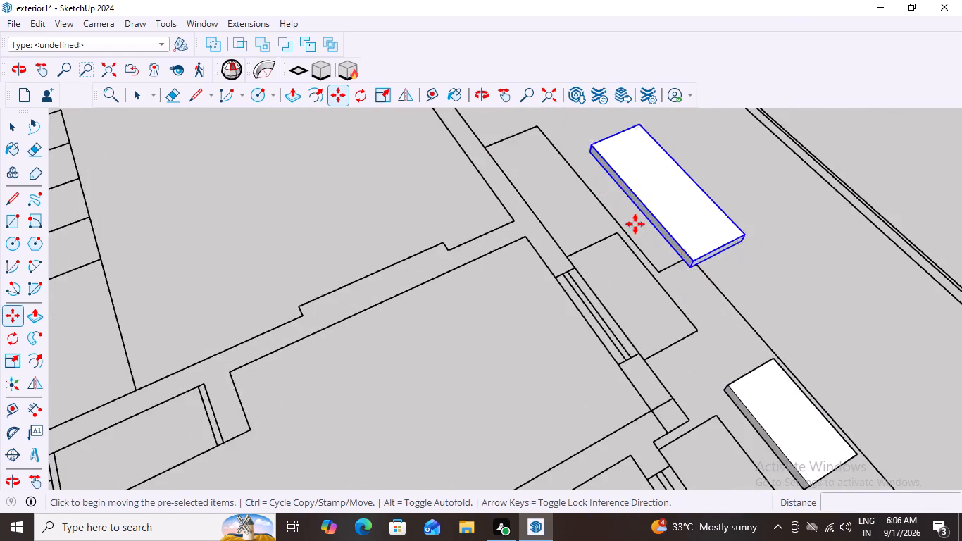
scroll(635, 224, up, 1)
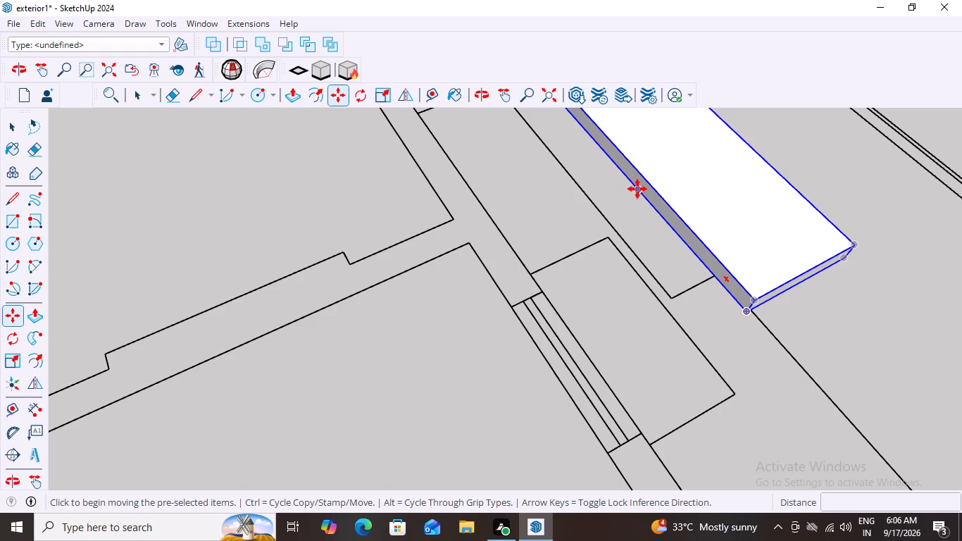
click(637, 189)
scroll(611, 228, down, 14)
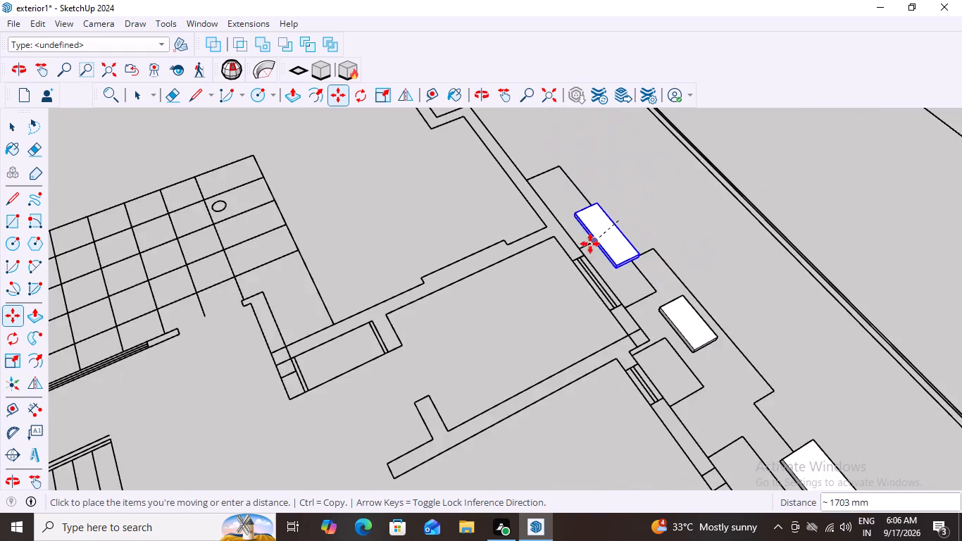
scroll(590, 244, down, 11)
scroll(613, 294, down, 20)
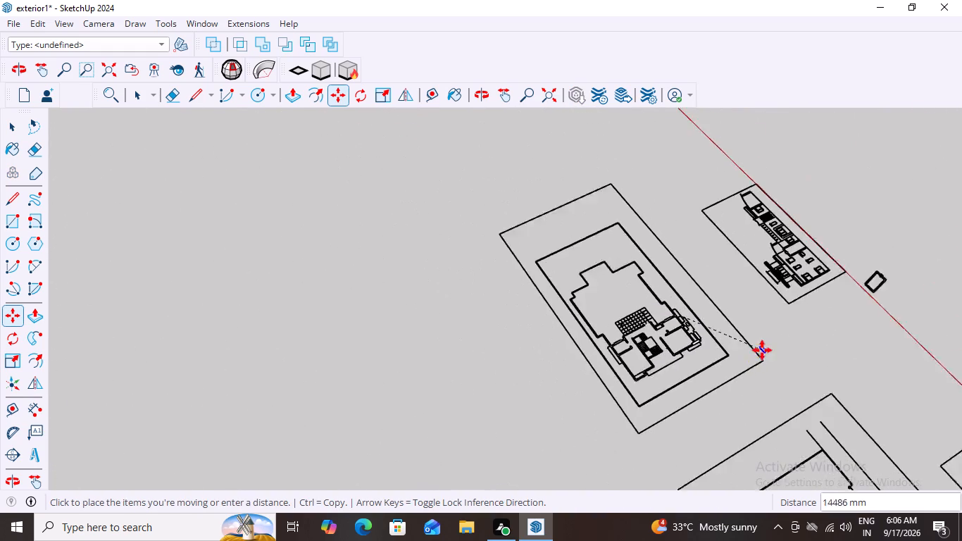
scroll(762, 350, down, 1)
middle_drag(723, 358, 250, 218)
scroll(277, 223, down, 7)
scroll(551, 387, down, 2)
scroll(169, 406, up, 4)
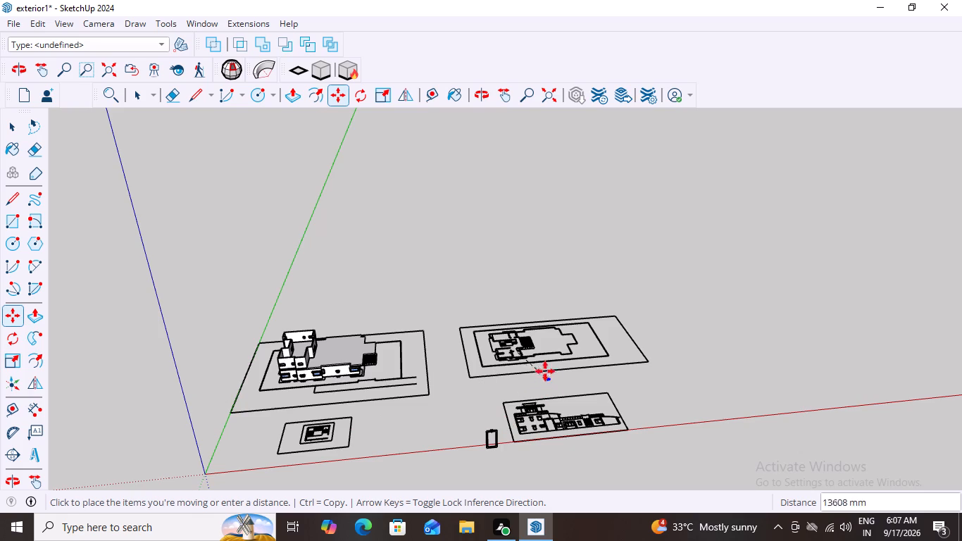
scroll(285, 369, up, 8)
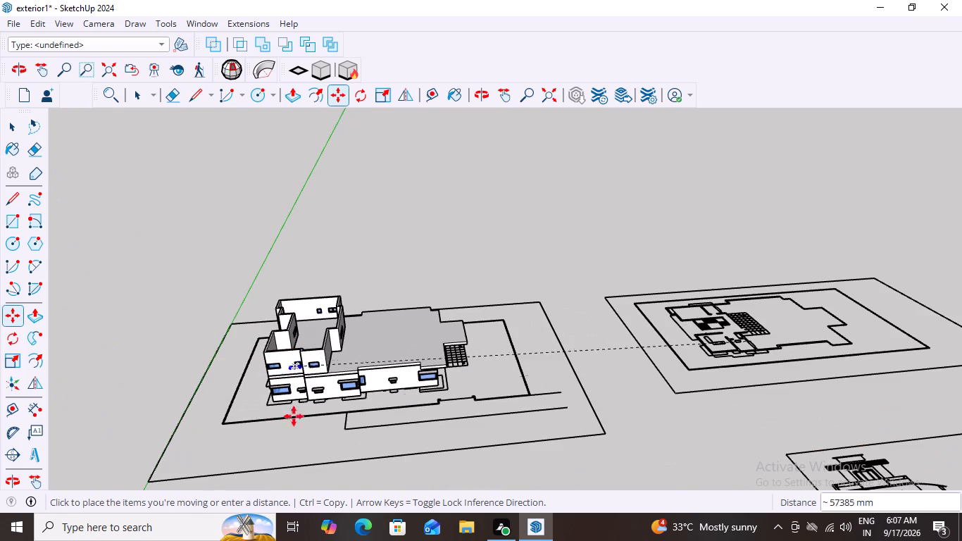
scroll(289, 442, up, 3)
scroll(314, 344, up, 4)
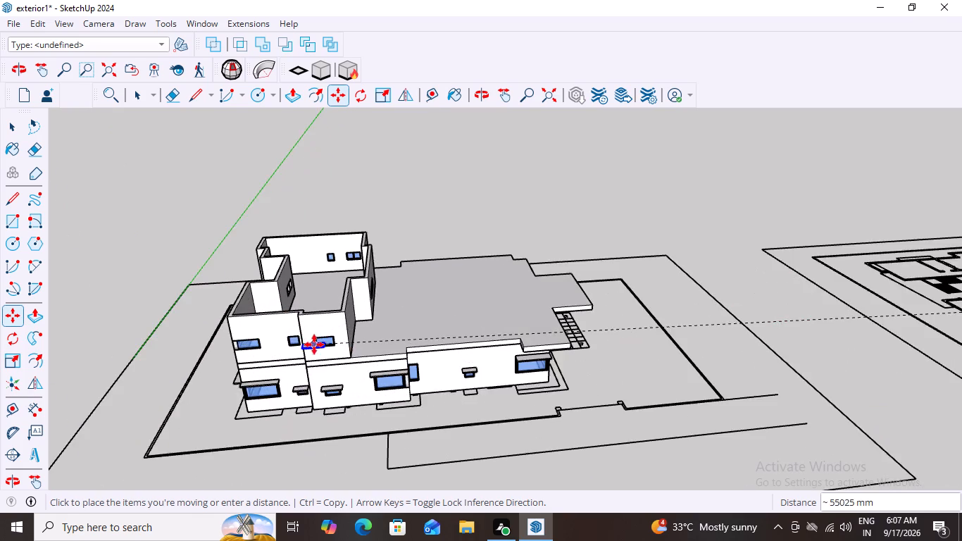
scroll(316, 335, up, 20)
scroll(316, 335, up, 7)
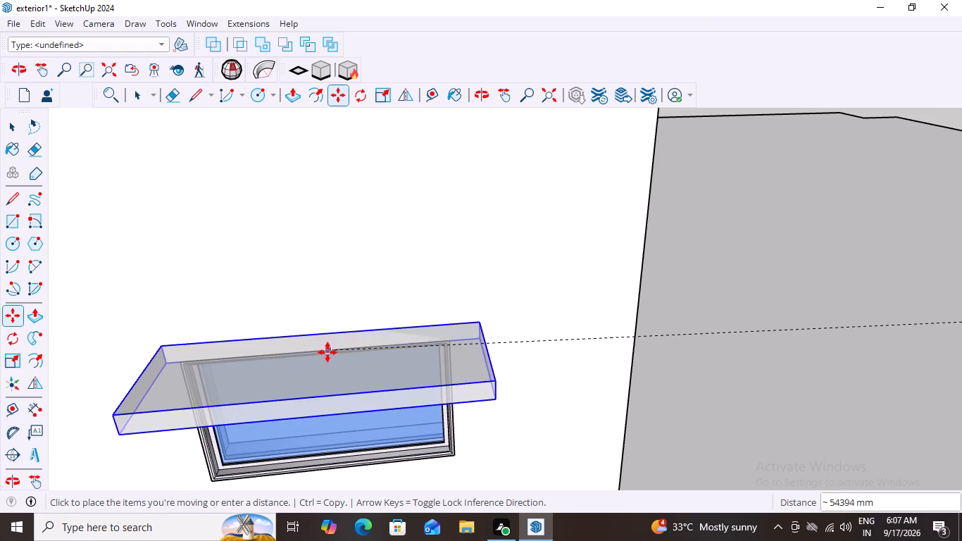
click(323, 352)
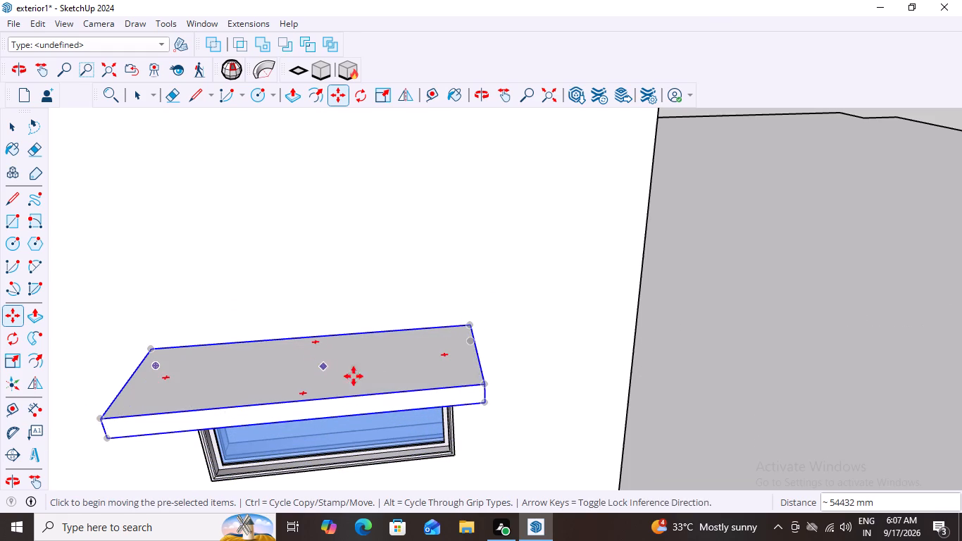
key(space)
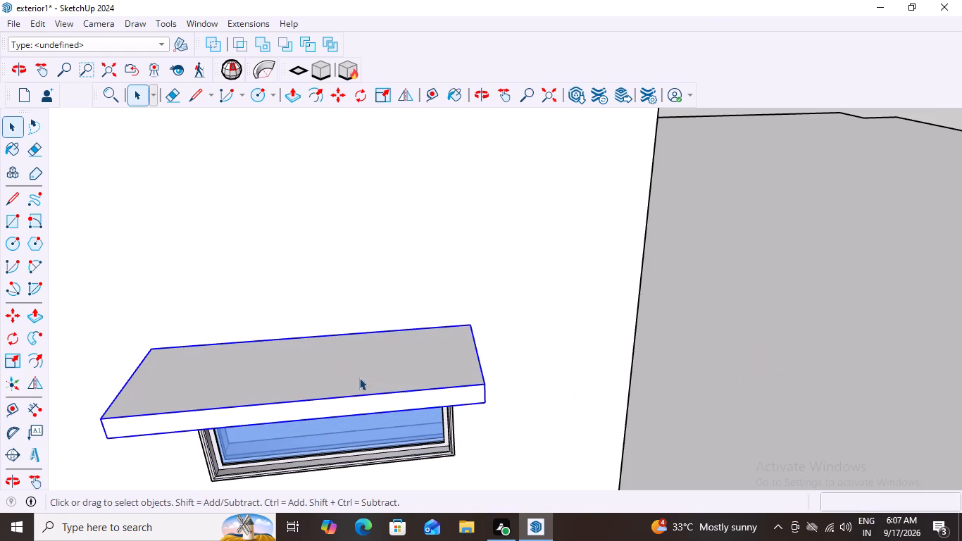
middle_drag(350, 343, 701, 161)
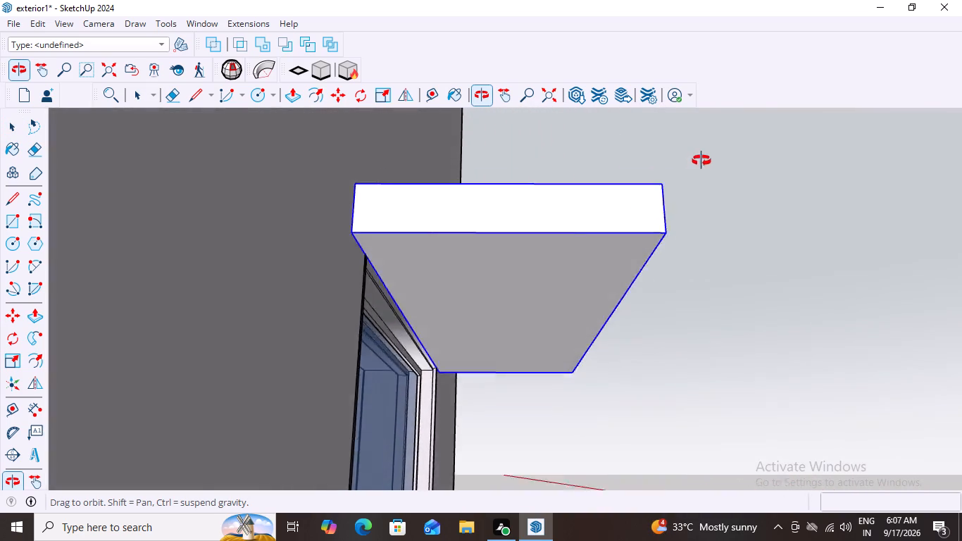
middle_drag(701, 161, 418, 271)
scroll(413, 278, down, 9)
middle_click(407, 290)
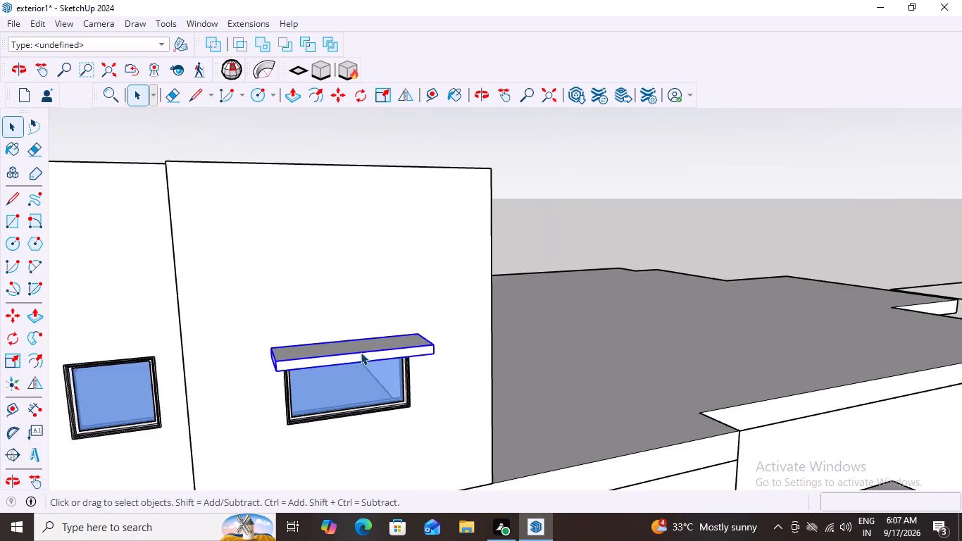
Move the long spare canopy slab lying lengthwise on the floor plan to the top edge of the upper-floor corner window.
scroll(361, 352, down, 20)
scroll(361, 352, down, 7)
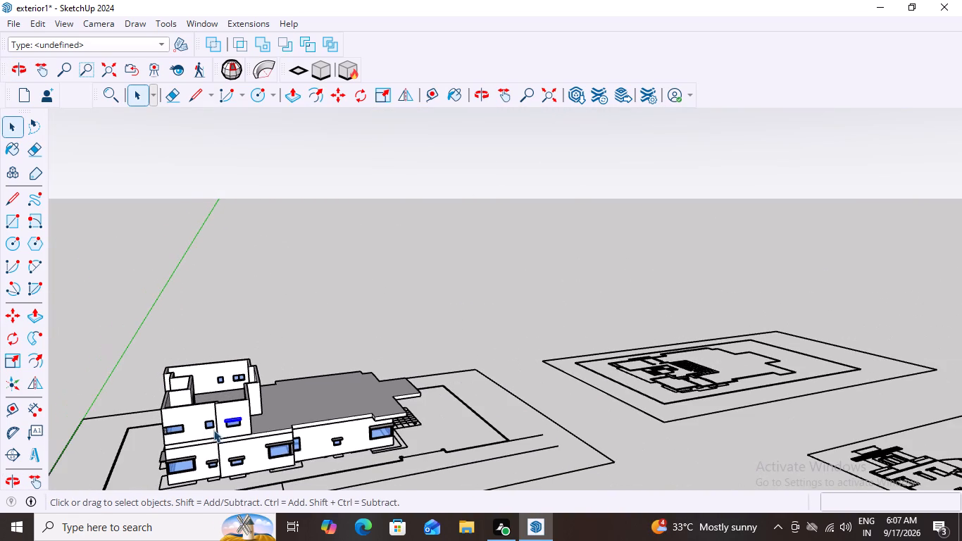
middle_drag(288, 447, 206, 449)
scroll(806, 361, up, 3)
scroll(741, 442, up, 5)
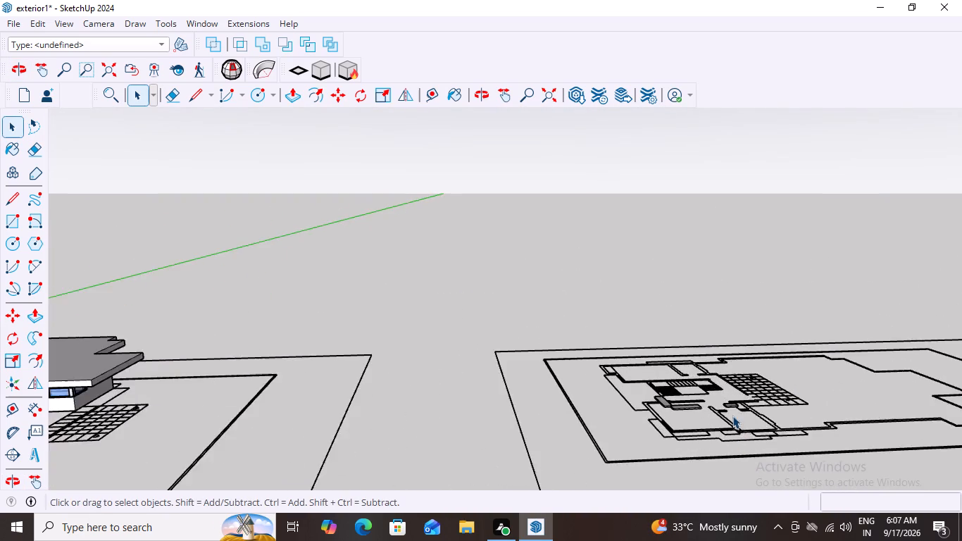
scroll(732, 416, up, 7)
scroll(636, 402, up, 2)
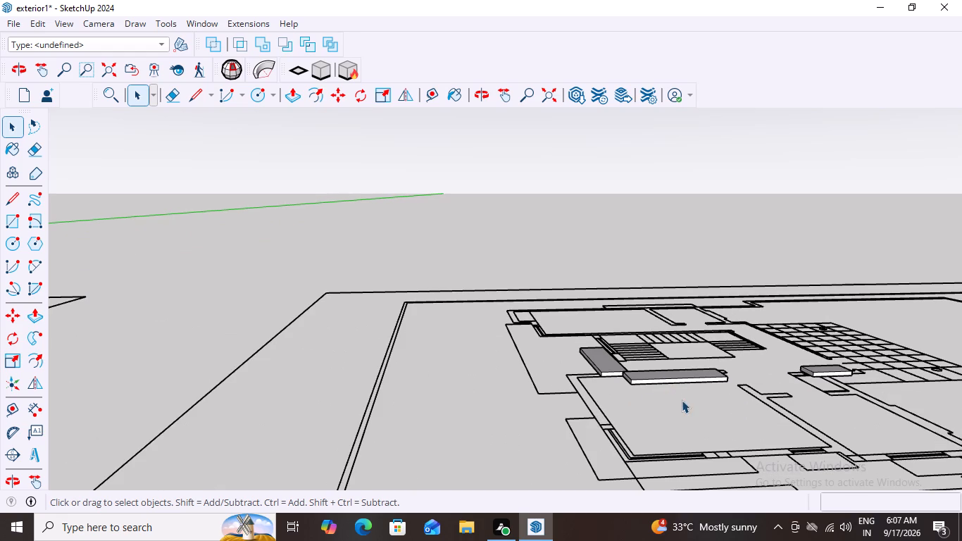
middle_drag(682, 400, 697, 410)
scroll(683, 381, up, 3)
click(681, 368)
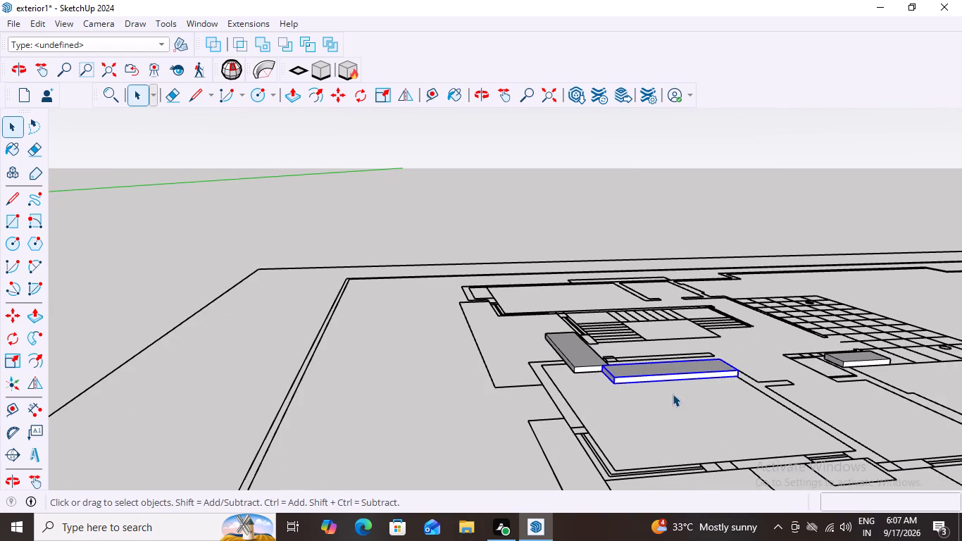
key(m)
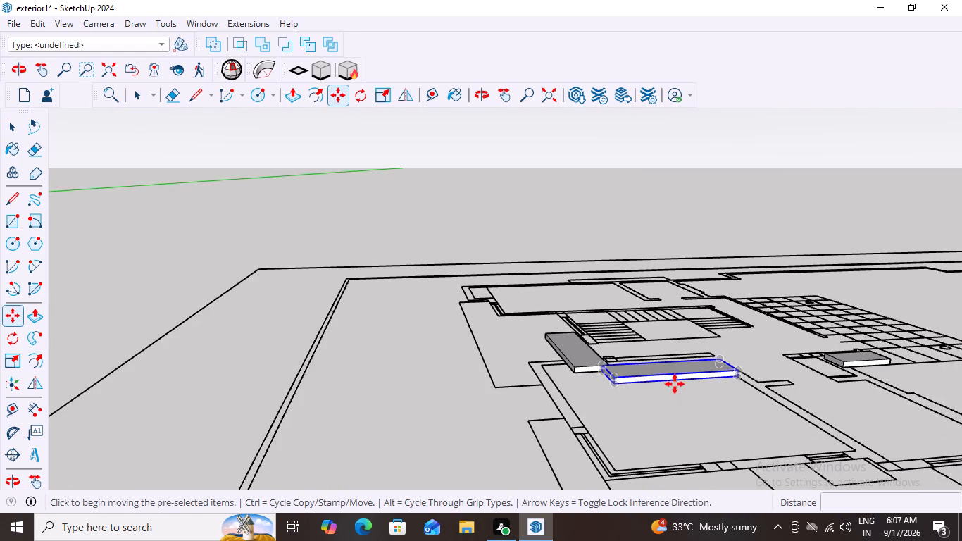
click(679, 380)
scroll(686, 394, down, 8)
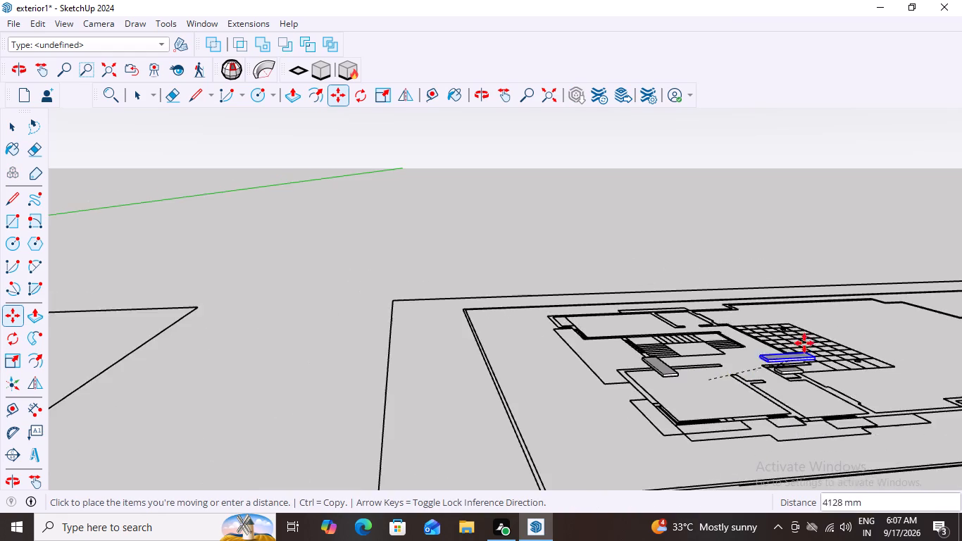
scroll(804, 343, down, 19)
scroll(377, 390, up, 5)
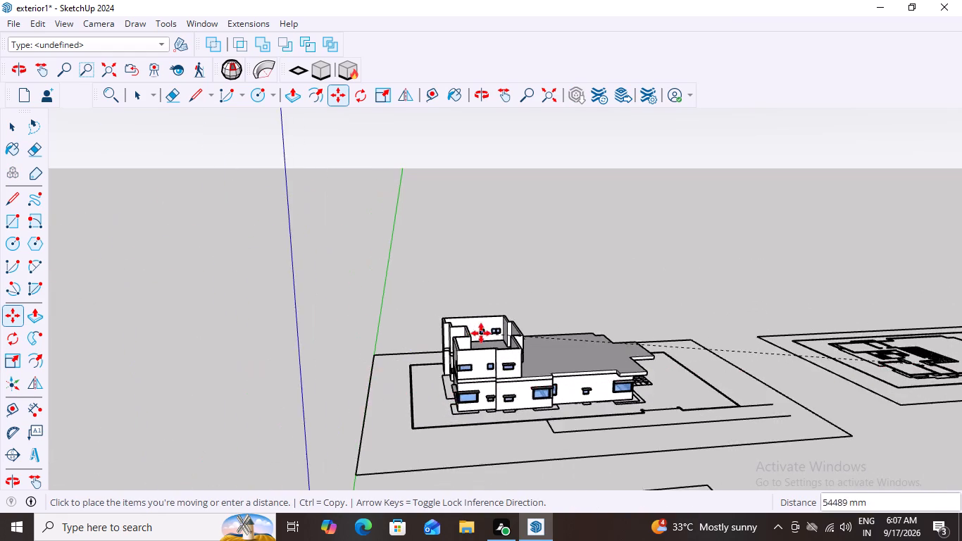
scroll(481, 333, up, 6)
scroll(454, 385, up, 18)
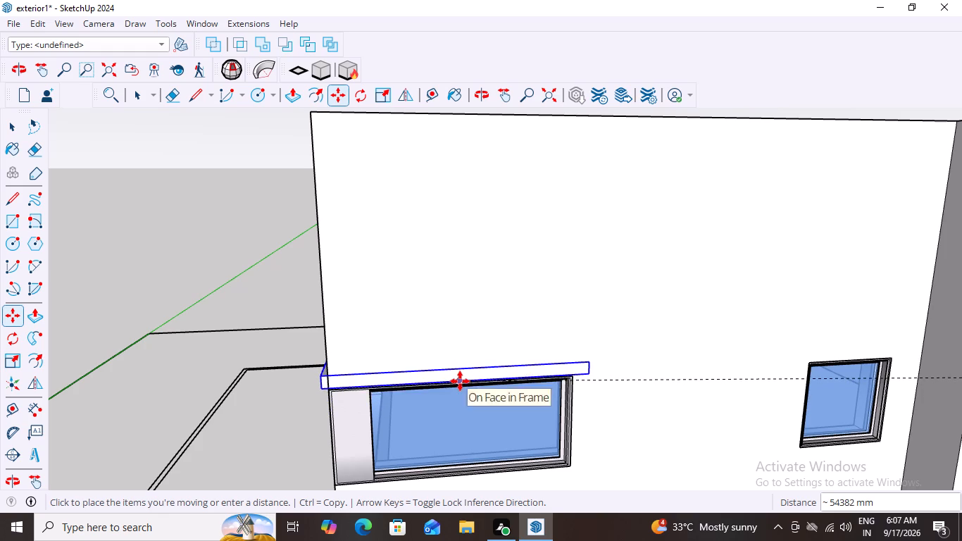
click(461, 383)
Shift the corner window's canopy slab 450 mm outward from its inner lower corner so it projects from the wall face.
middle_drag(291, 410, 589, 409)
scroll(677, 398, down, 4)
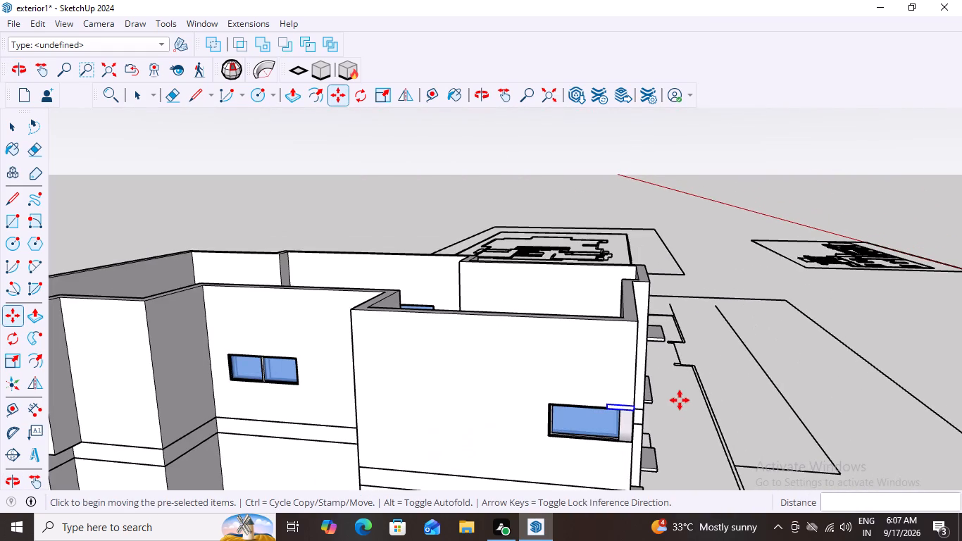
scroll(590, 450, up, 10)
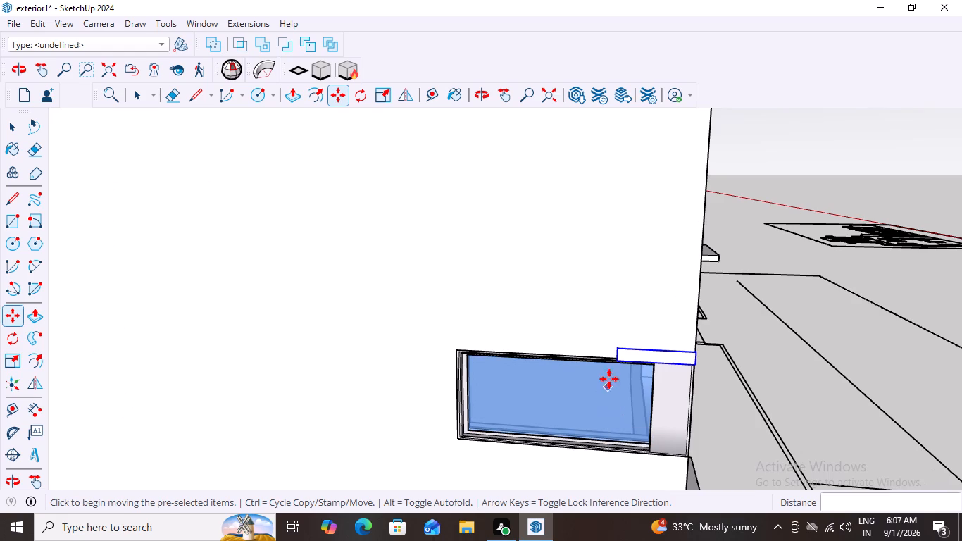
scroll(609, 376, up, 1)
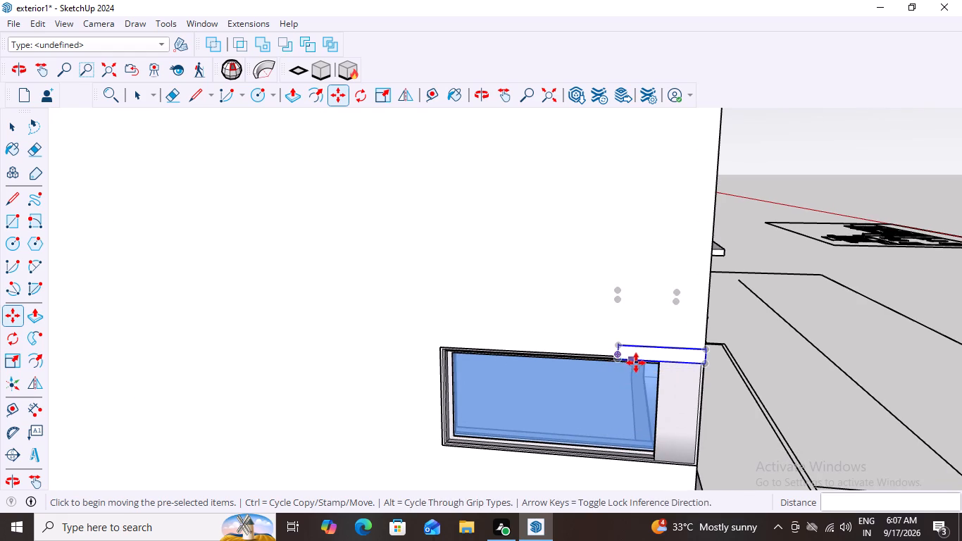
click(617, 361)
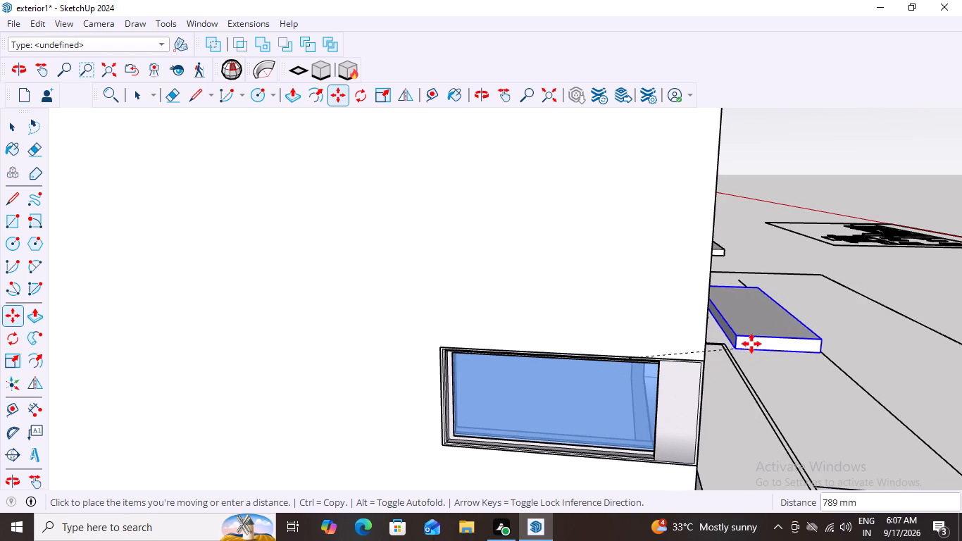
click(704, 364)
middle_drag(763, 423, 687, 411)
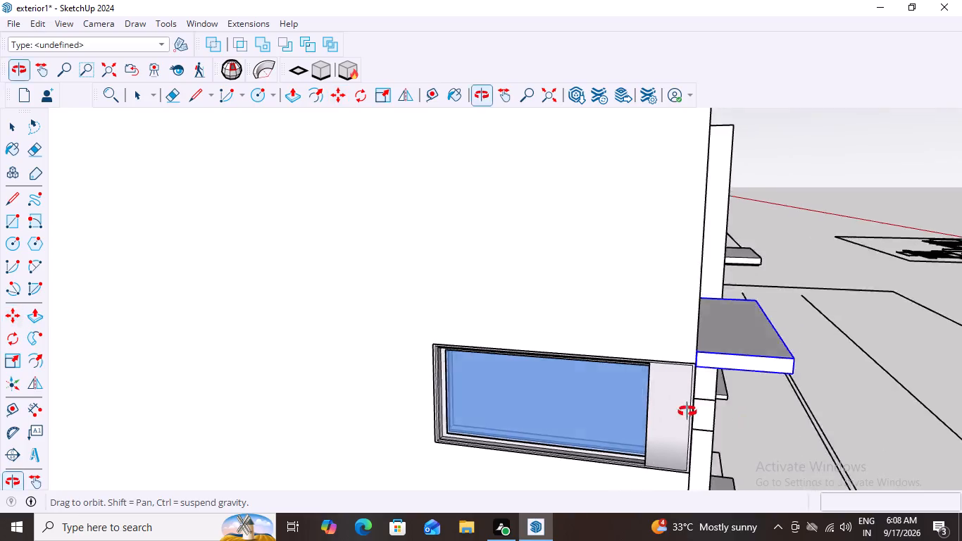
middle_drag(687, 411, 515, 363)
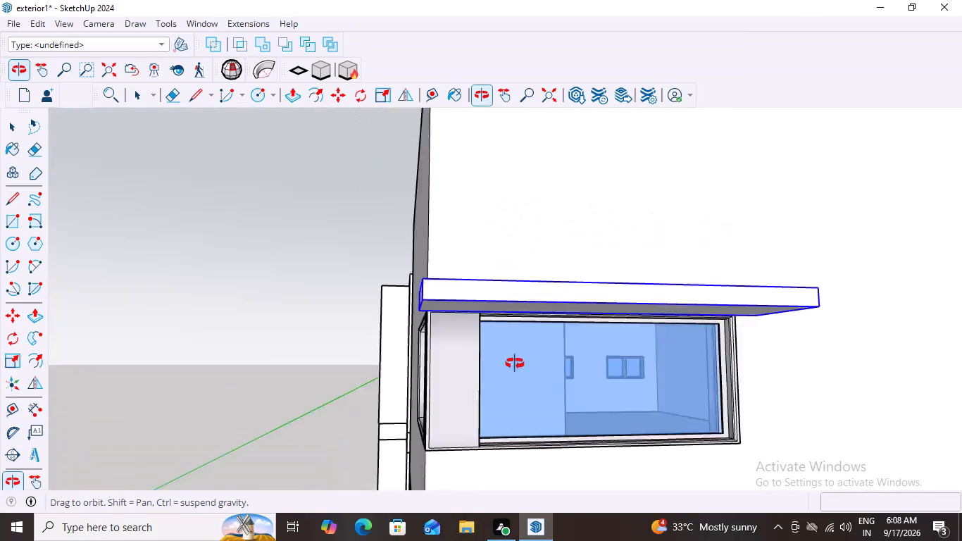
middle_drag(515, 363, 539, 368)
Move the long spare canopy slab from the floor plan by its long-edge midpoint to the top edge of the upper-floor corner window's other face.
scroll(539, 368, down, 20)
scroll(539, 368, down, 13)
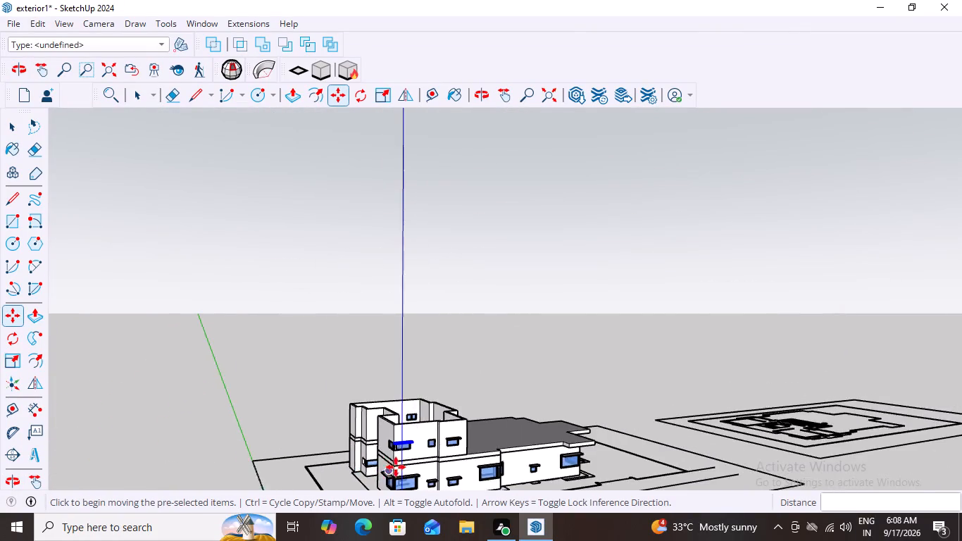
scroll(396, 467, down, 2)
middle_drag(758, 440, 630, 516)
scroll(754, 461, up, 7)
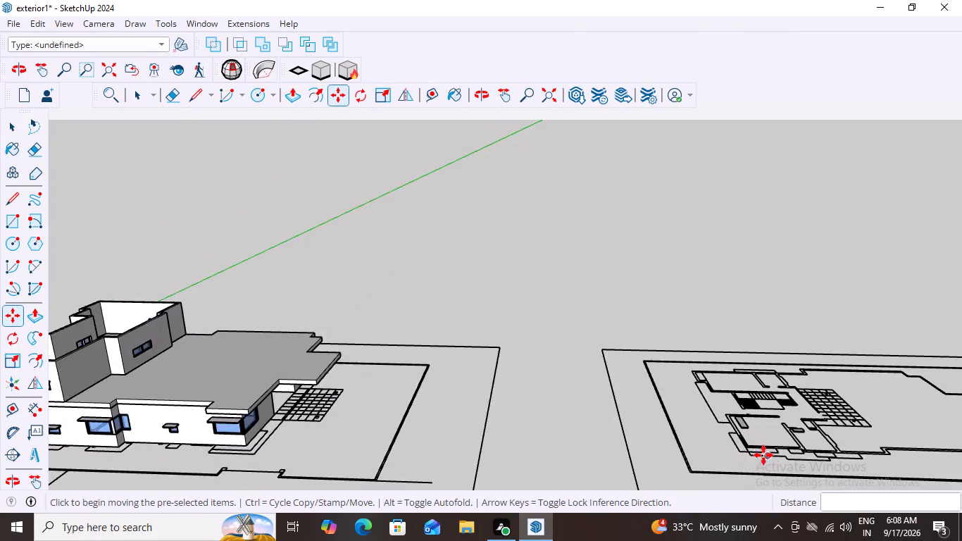
scroll(763, 455, up, 3)
middle_drag(764, 469, 809, 516)
scroll(756, 390, up, 11)
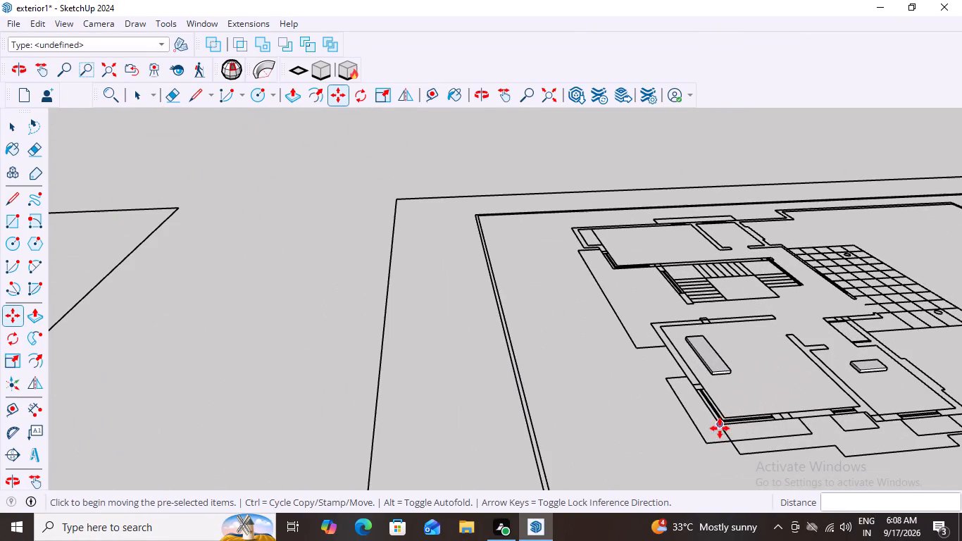
key(space)
click(711, 360)
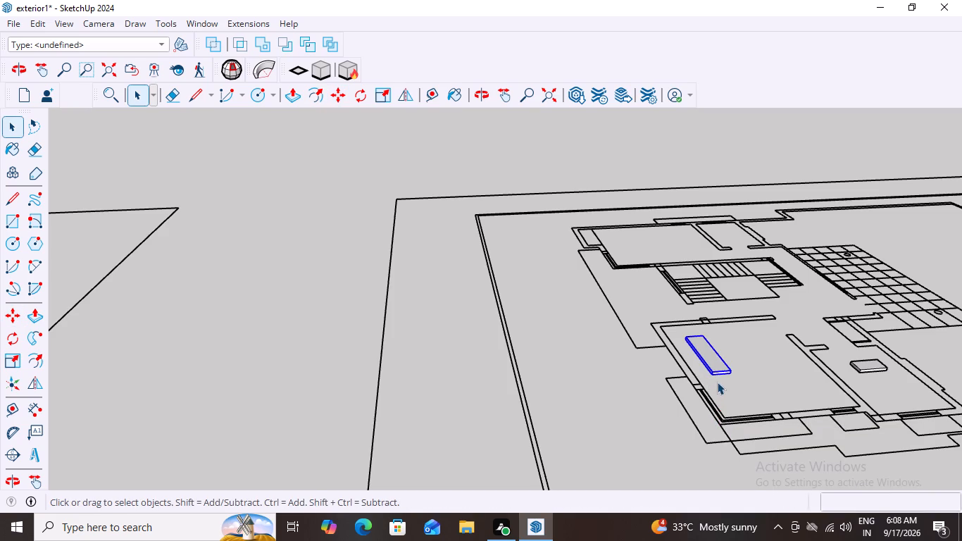
scroll(715, 377, up, 6)
key(m)
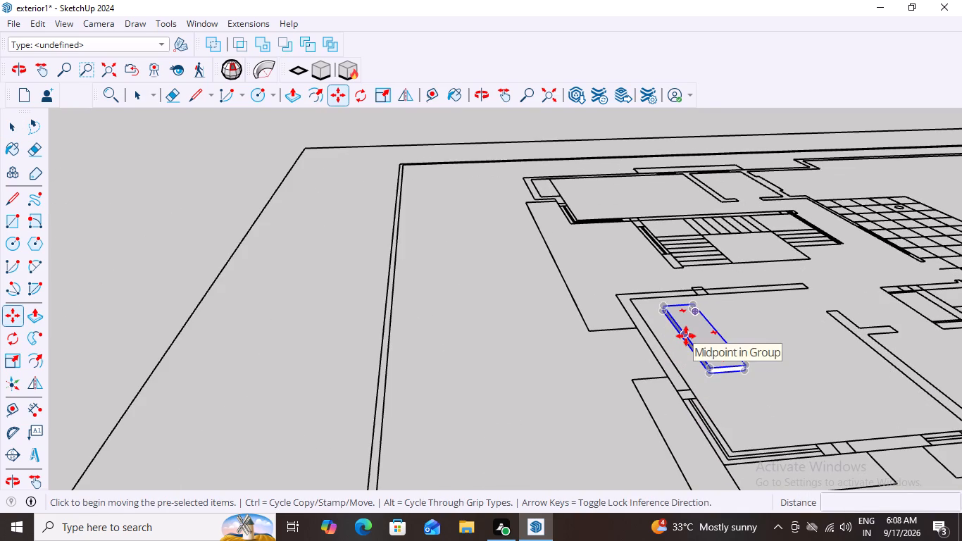
click(686, 336)
scroll(518, 399, down, 20)
scroll(518, 399, down, 3)
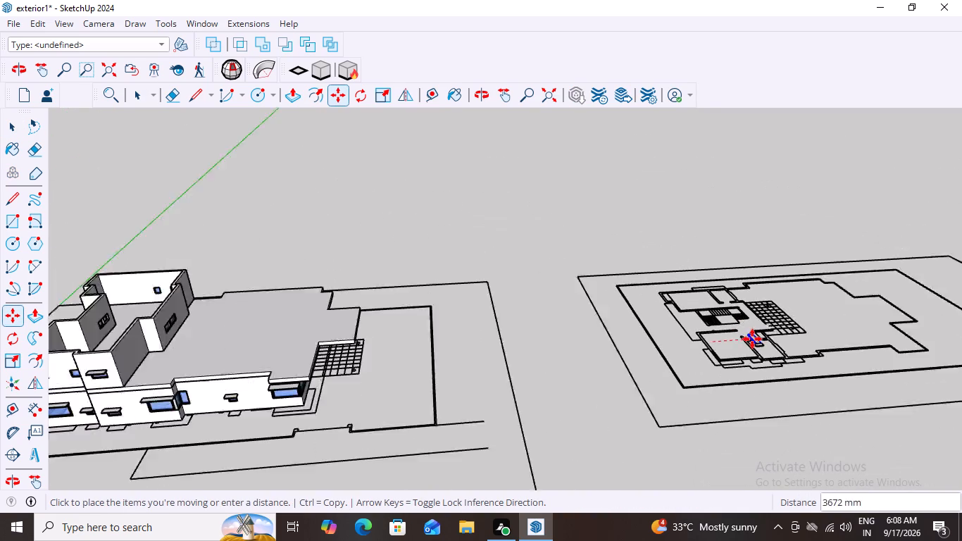
scroll(752, 339, down, 7)
middle_drag(213, 423, 484, 400)
scroll(470, 440, up, 2)
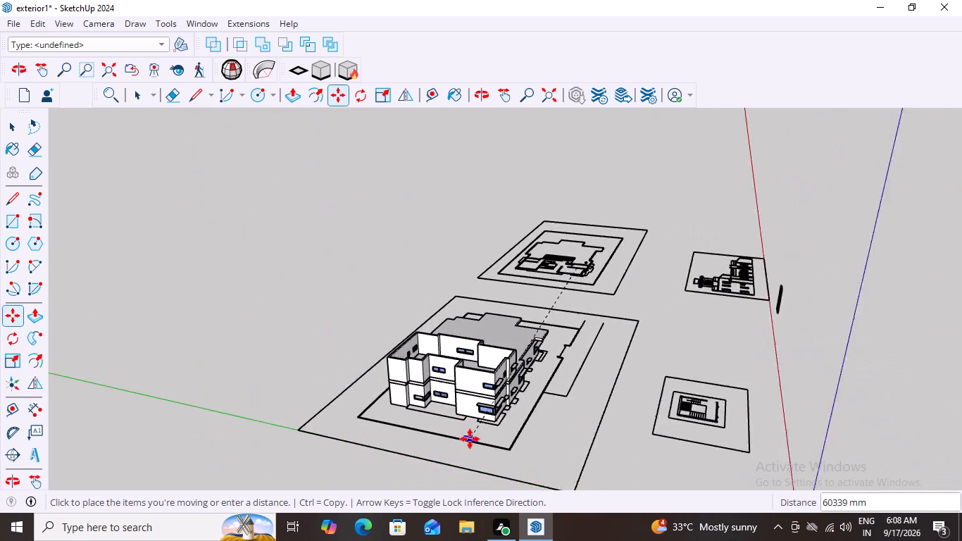
scroll(470, 439, up, 10)
scroll(487, 385, up, 4)
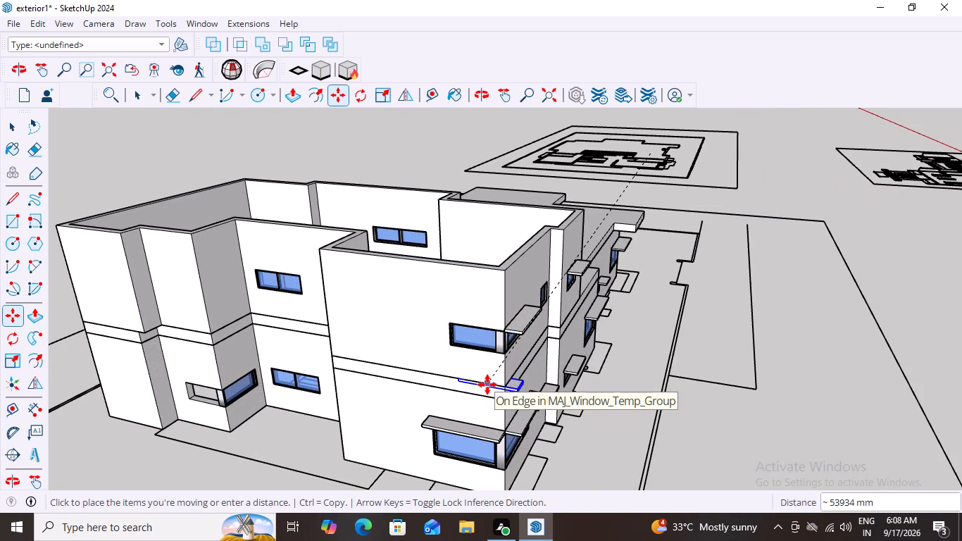
scroll(439, 360, up, 3)
scroll(491, 328, up, 8)
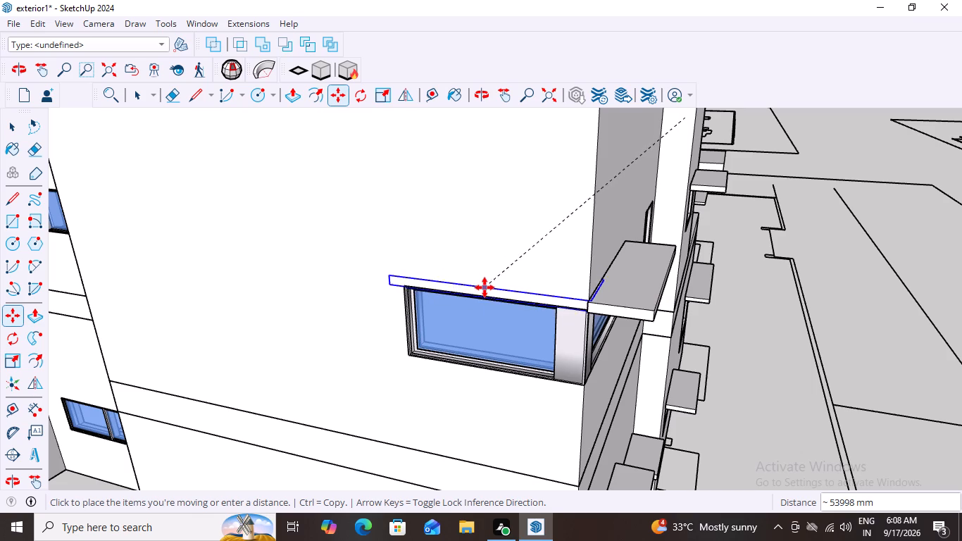
click(485, 287)
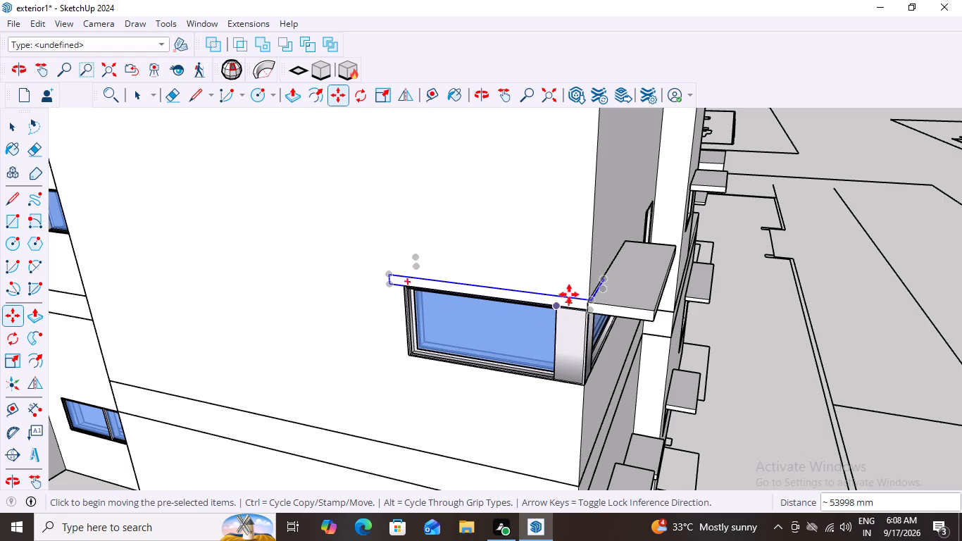
Shift this canopy slab about 485 mm outward from its inner corner to the building corner so it projects from the wall.
click(606, 279)
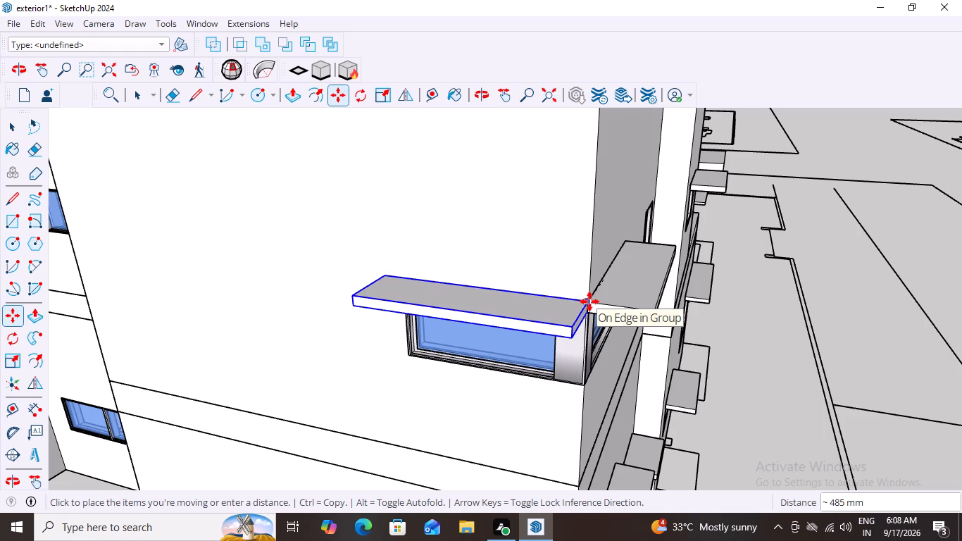
click(589, 301)
Move the short spare canopy slab from the floor plan by its lower long-edge midpoint to the top midpoint of the small square upper-floor window.
middle_drag(779, 390, 487, 406)
scroll(487, 406, down, 3)
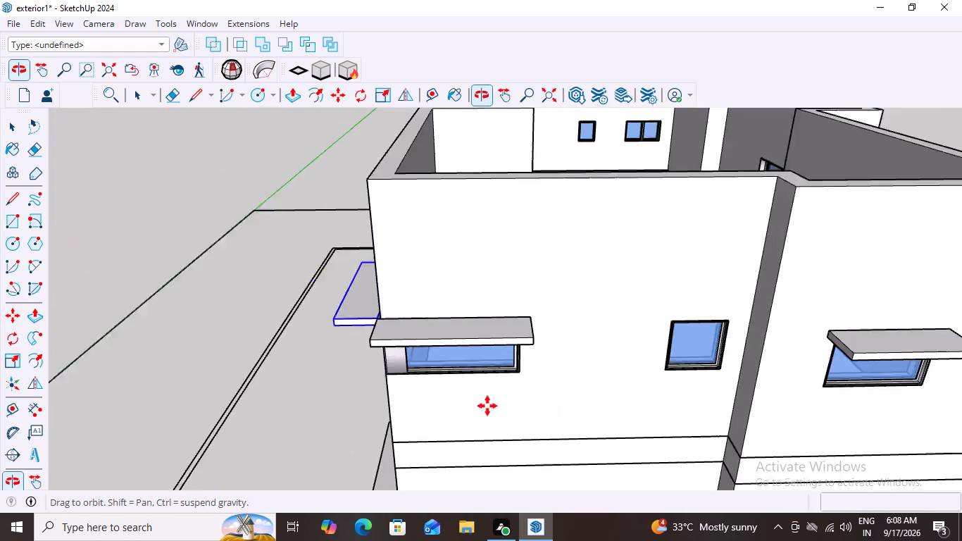
scroll(487, 406, down, 9)
scroll(358, 394, down, 4)
middle_drag(412, 429, 618, 386)
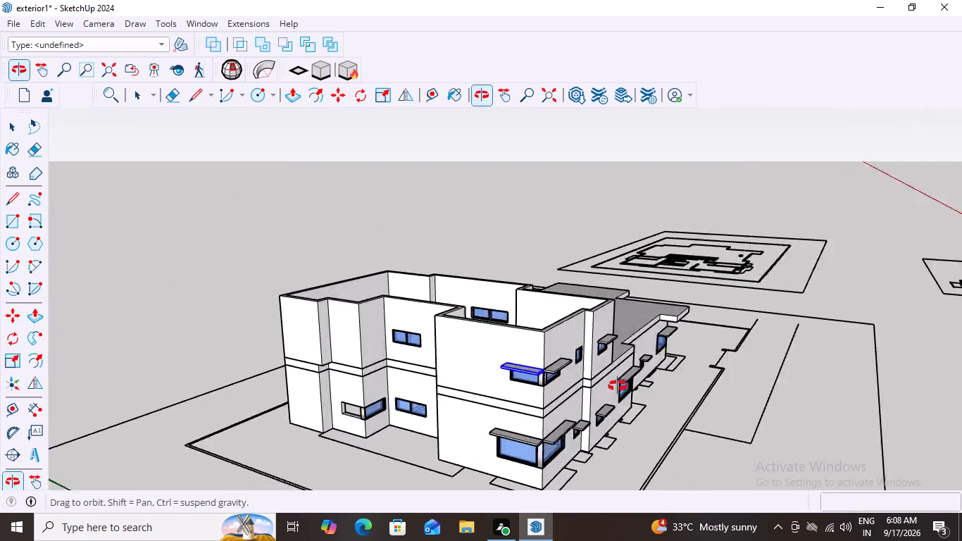
middle_drag(618, 386, 409, 366)
scroll(409, 365, down, 6)
scroll(737, 434, down, 13)
scroll(870, 449, up, 1)
key(space)
scroll(779, 424, up, 3)
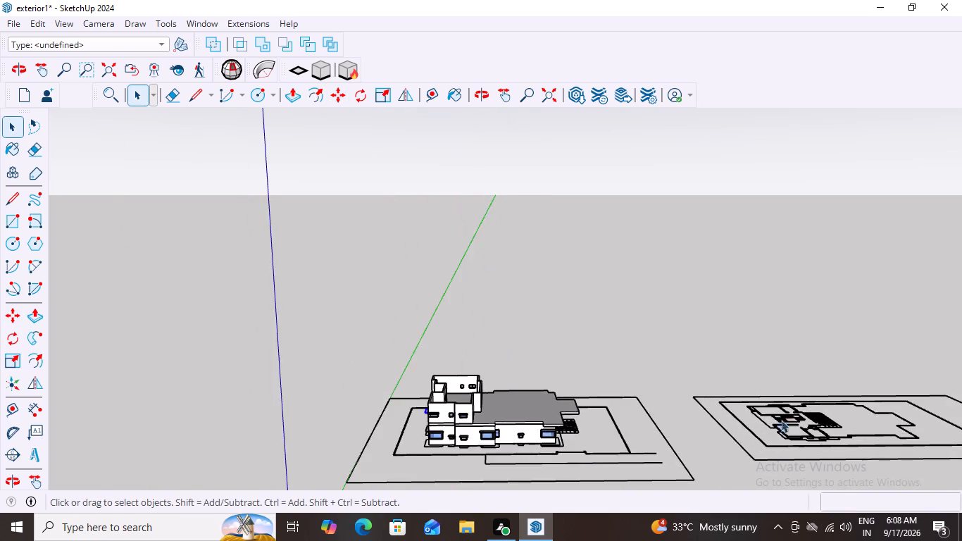
scroll(801, 417, up, 17)
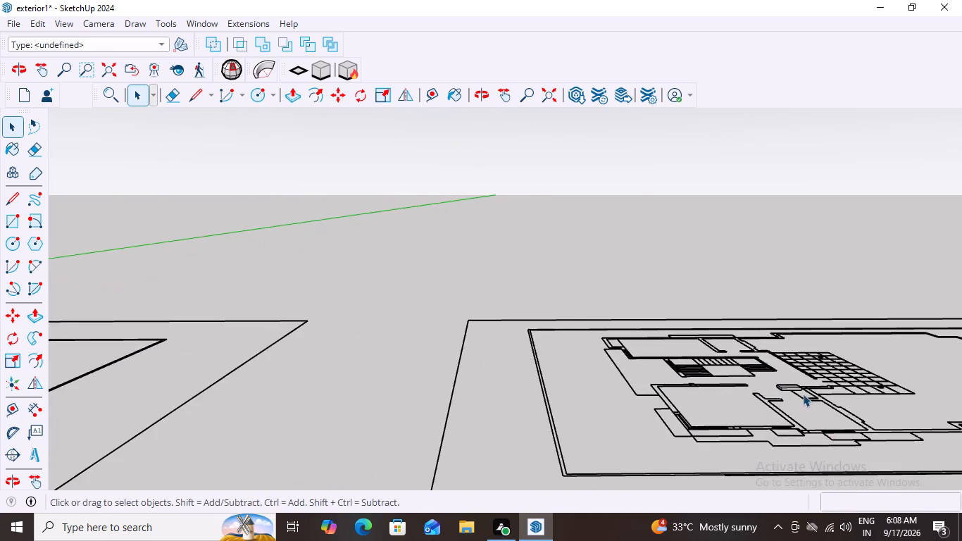
scroll(803, 394, up, 9)
click(778, 382)
scroll(768, 399, up, 3)
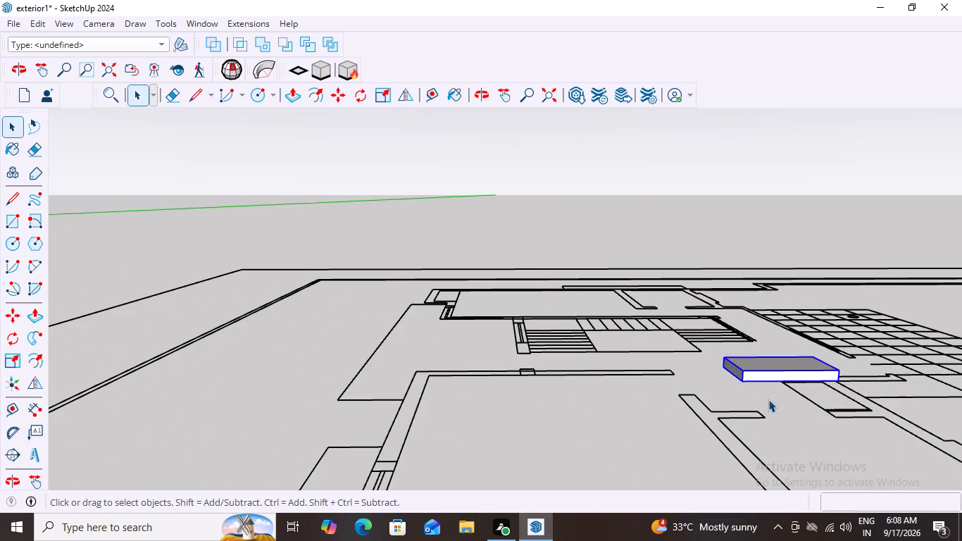
key(m)
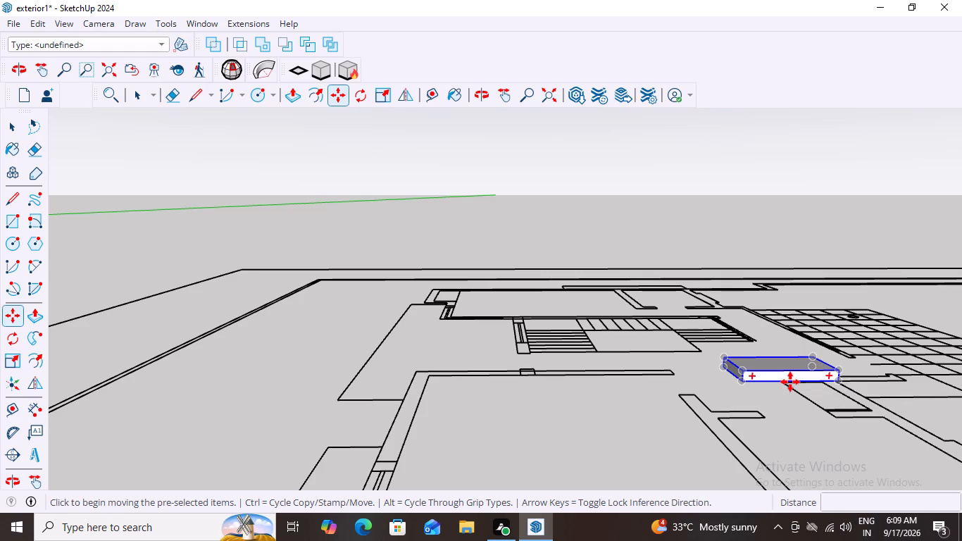
click(790, 382)
scroll(677, 406, down, 20)
scroll(677, 406, down, 7)
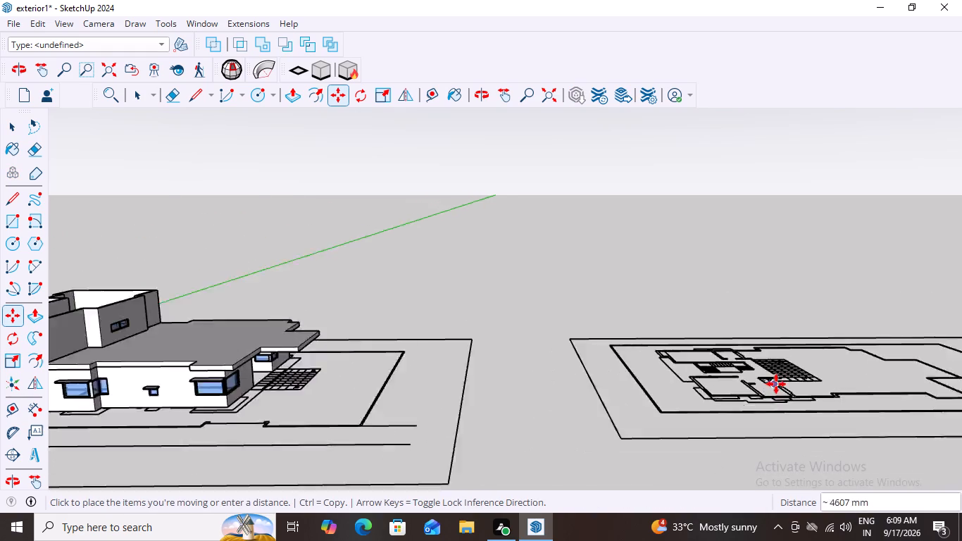
scroll(776, 384, down, 7)
scroll(345, 359, up, 16)
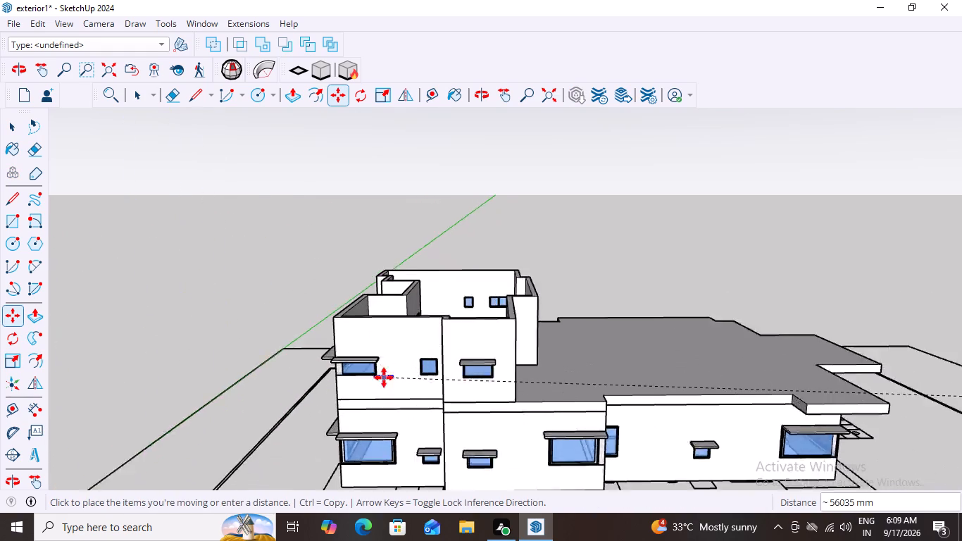
scroll(384, 378, up, 10)
scroll(452, 355, up, 13)
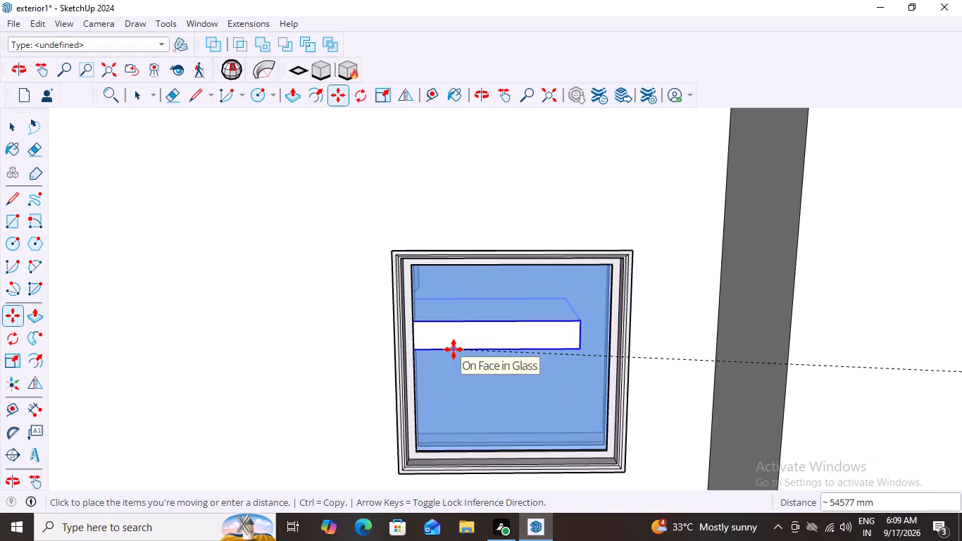
click(512, 251)
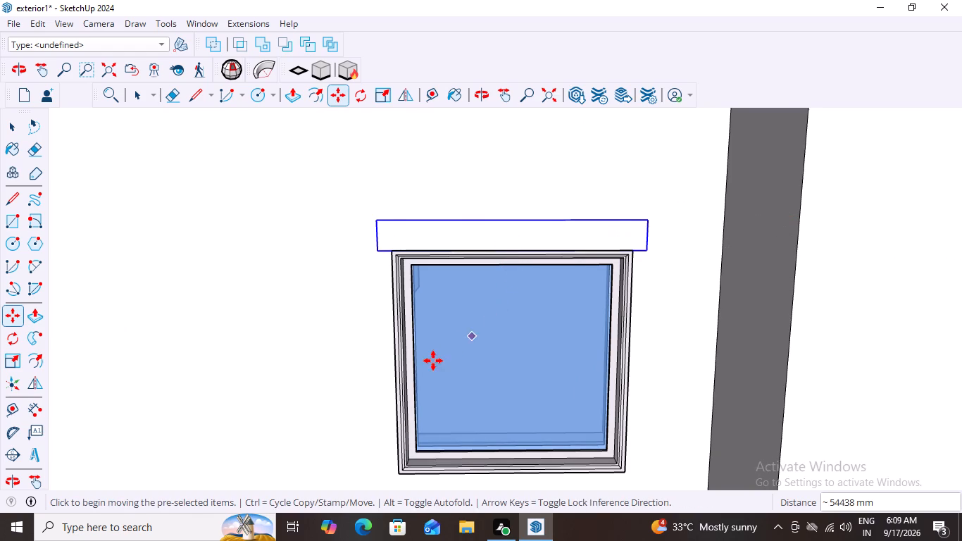
Shift the small square window's canopy slab about 357 mm outward along the green axis to project from the wall, and deselect it.
middle_drag(445, 365, 787, 439)
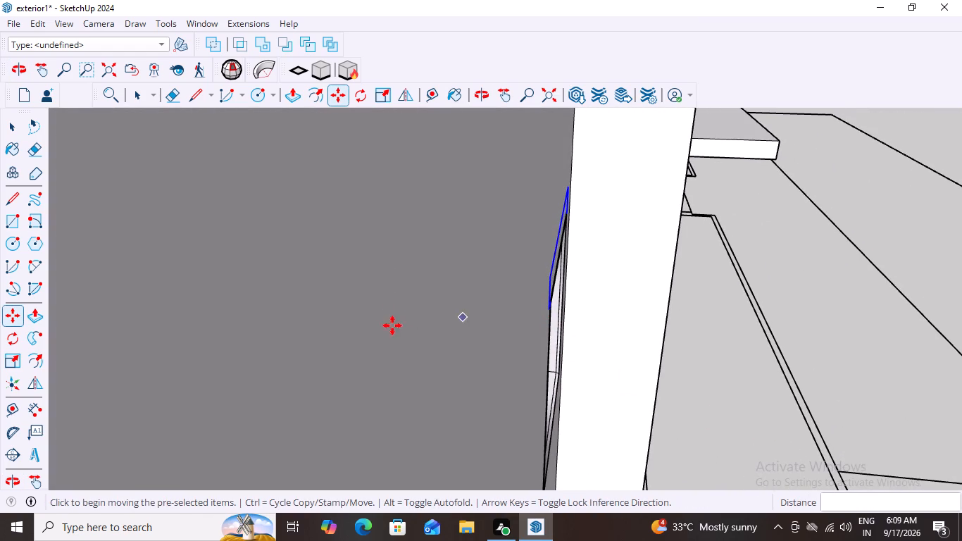
click(391, 303)
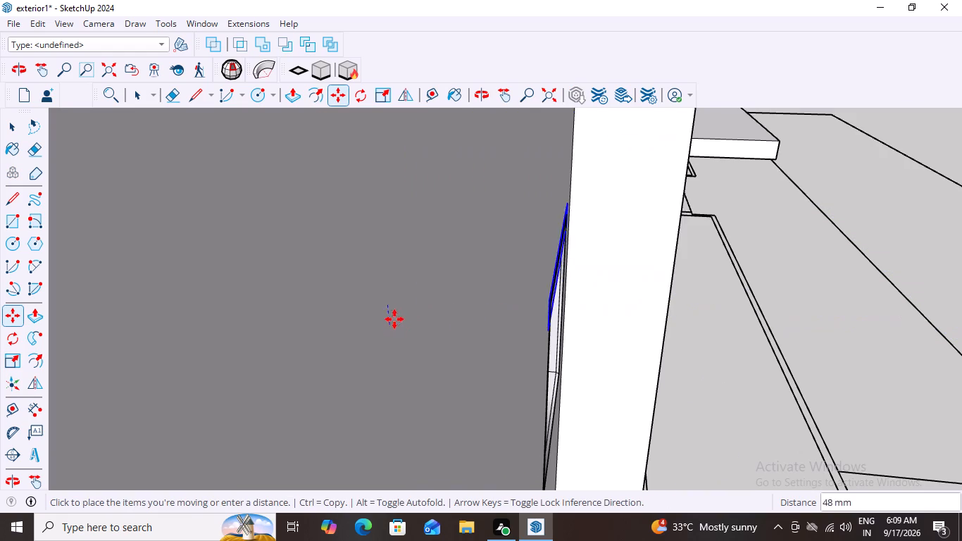
click(549, 316)
key(space)
middle_drag(683, 390, 496, 377)
scroll(498, 374, down, 18)
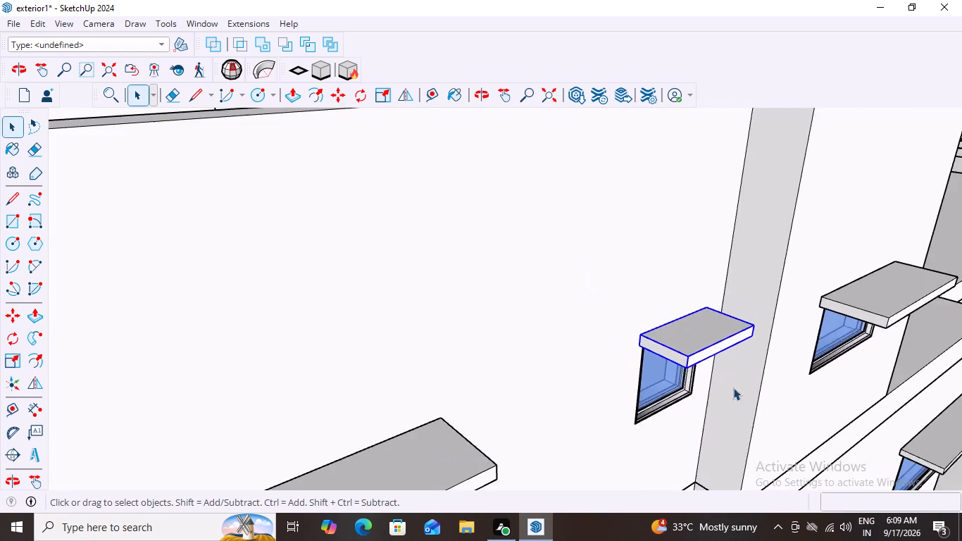
middle_drag(739, 380, 549, 306)
scroll(549, 309, down, 11)
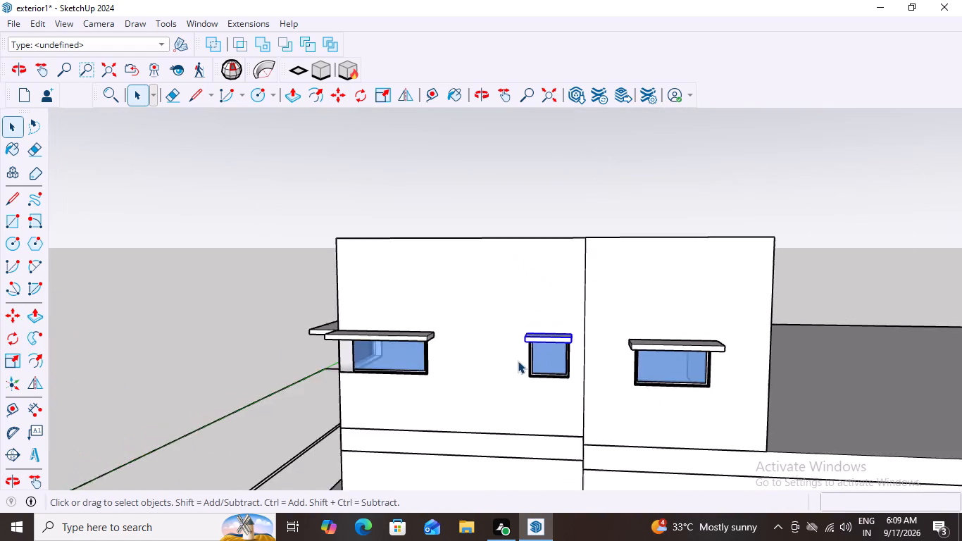
scroll(518, 361, down, 6)
click(289, 190)
click(289, 194)
click(320, 253)
Inside the window group, copy the lower-floor corner window beside the empty opening about 5457 mm out onto the ground in front of the building.
middle_drag(344, 373, 652, 427)
scroll(675, 415, down, 7)
middle_drag(480, 478, 573, 476)
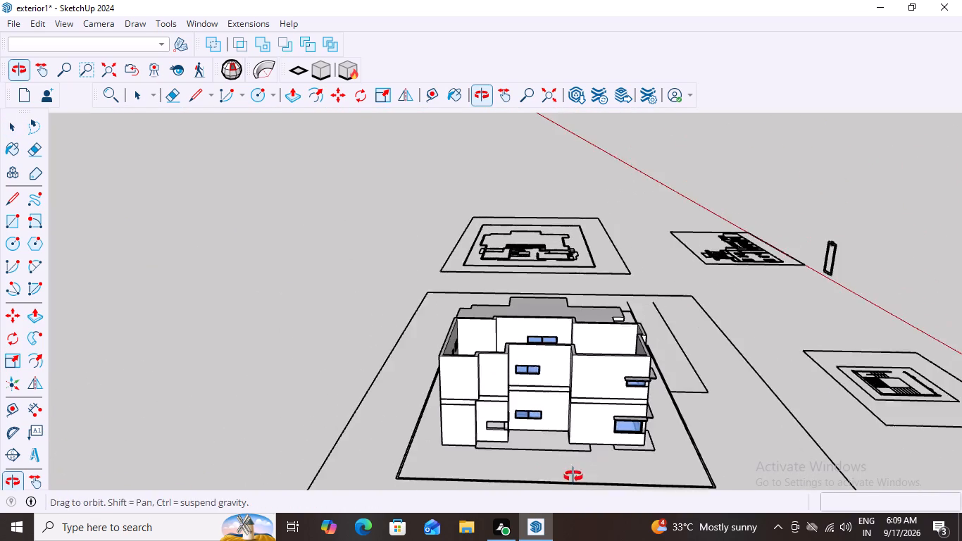
middle_drag(573, 476, 574, 475)
scroll(489, 425, up, 10)
middle_drag(530, 440, 438, 428)
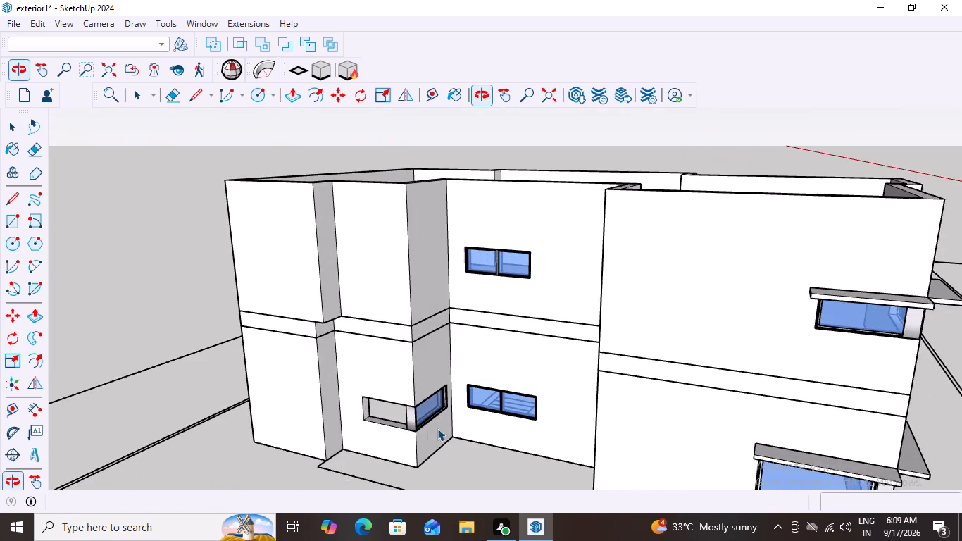
scroll(415, 442, up, 7)
click(429, 399)
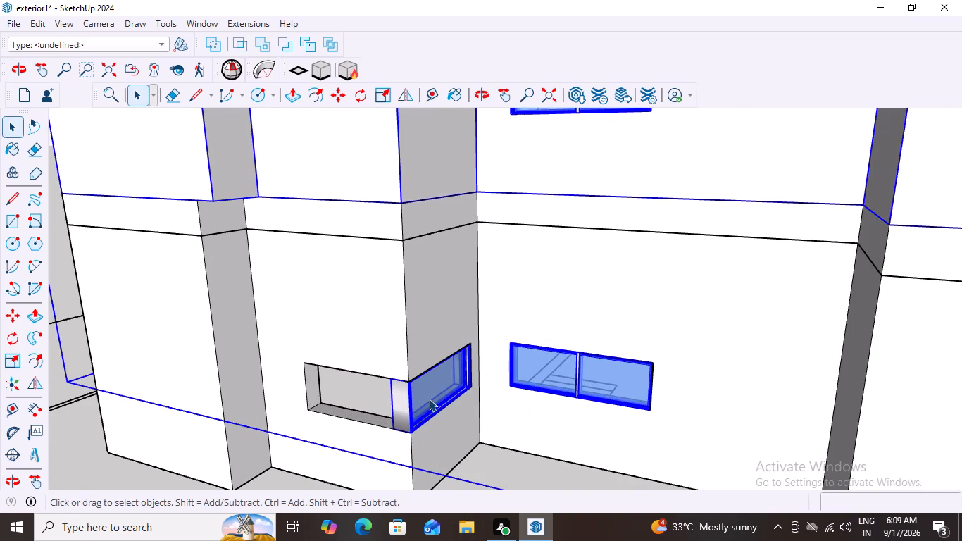
double_click(429, 399)
click(429, 399)
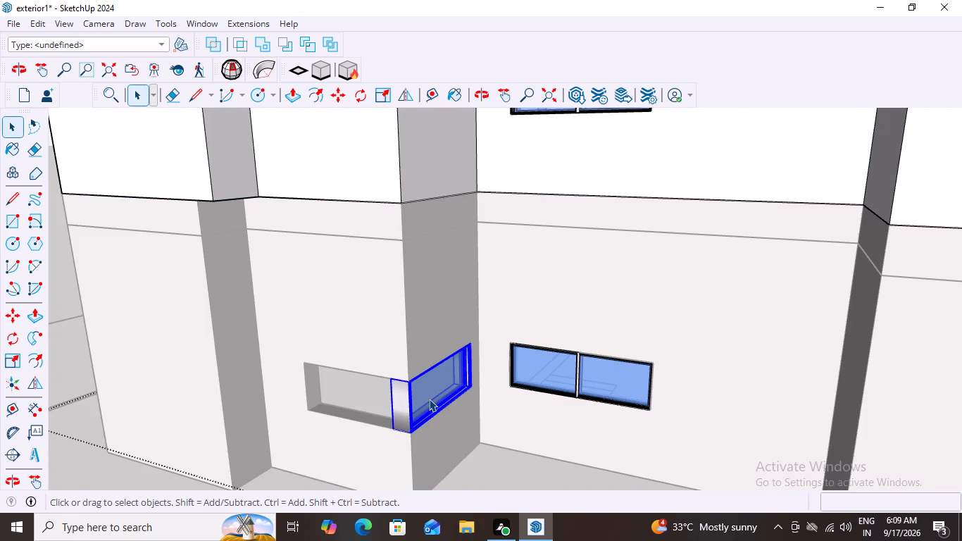
key(m)
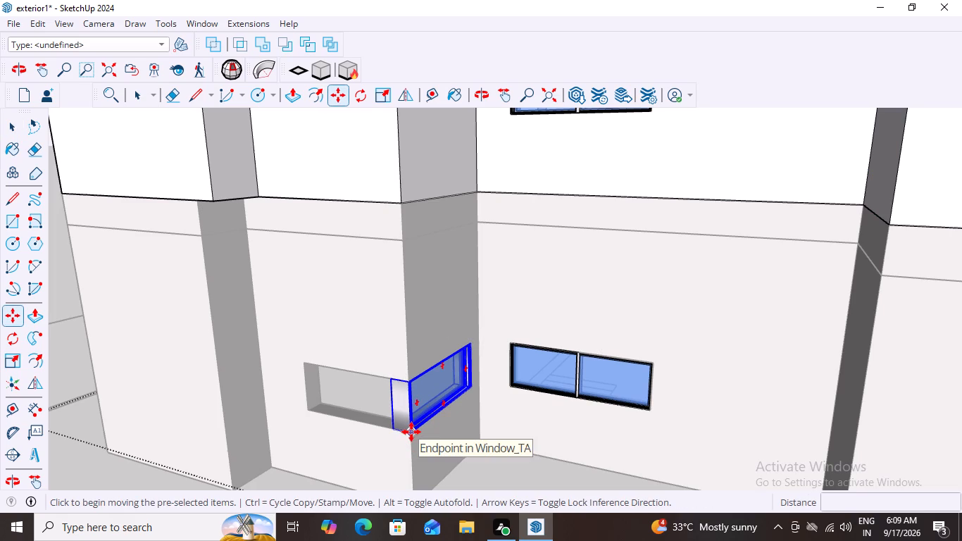
click(472, 386)
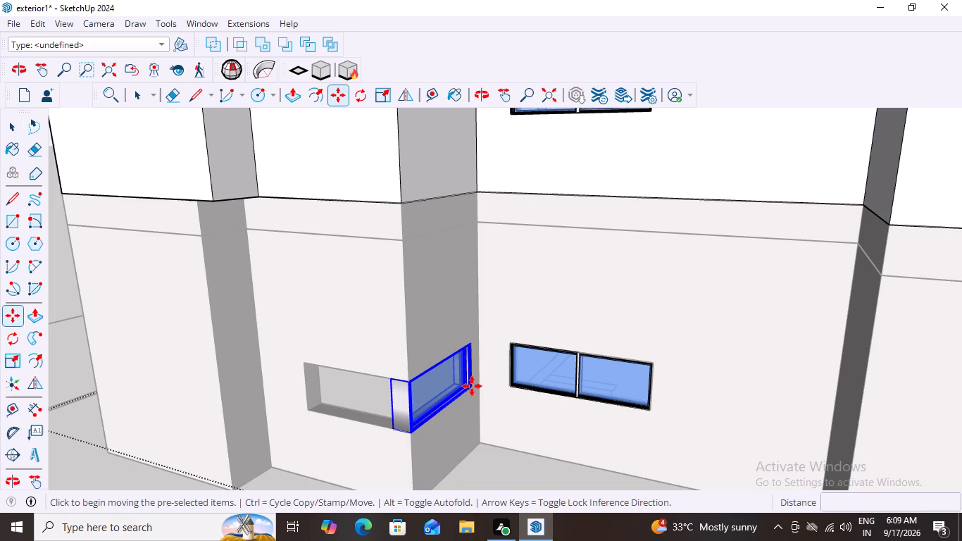
scroll(429, 410, down, 14)
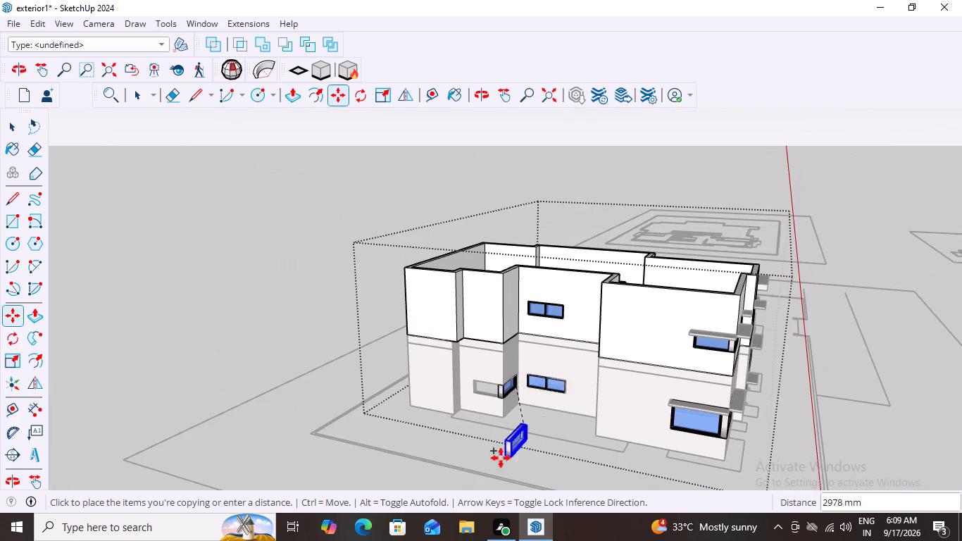
scroll(465, 466, up, 11)
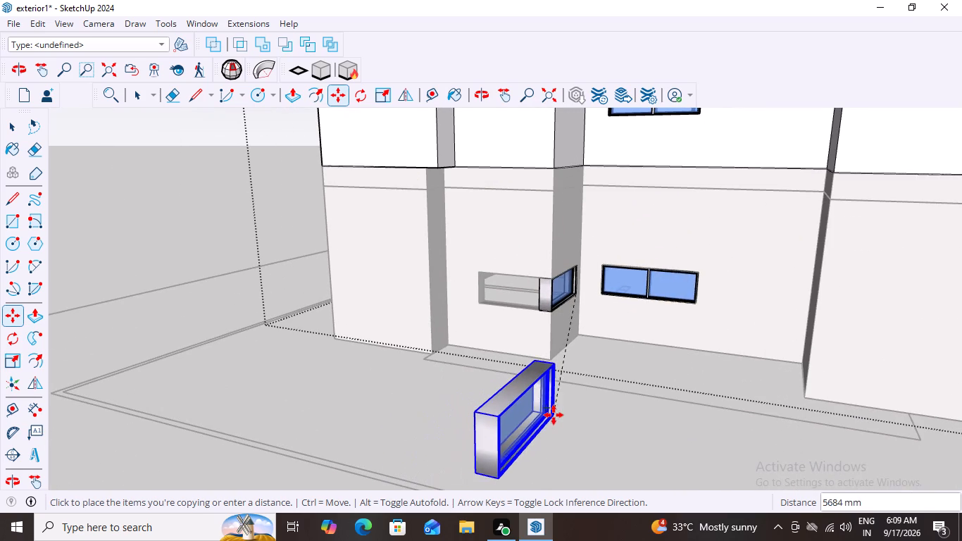
click(582, 408)
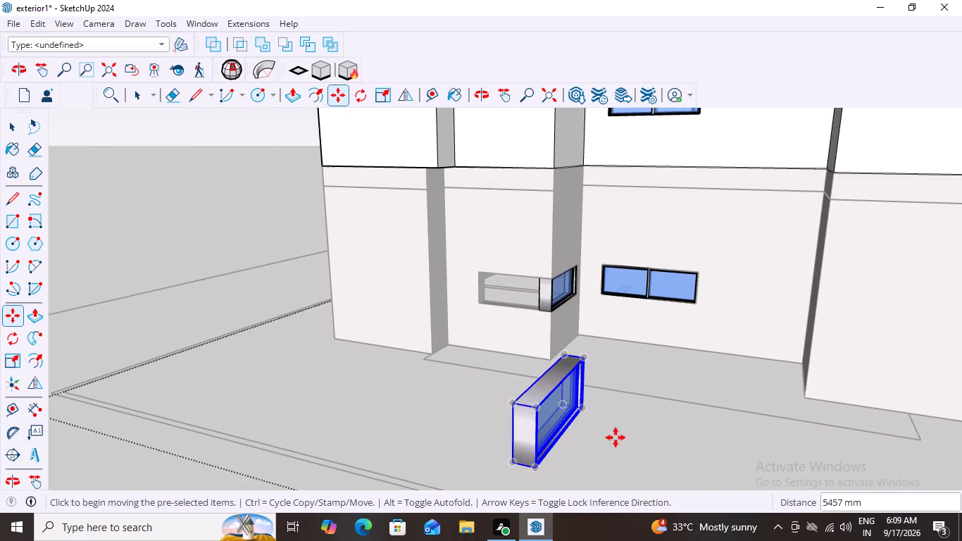
key(space)
middle_click(606, 448)
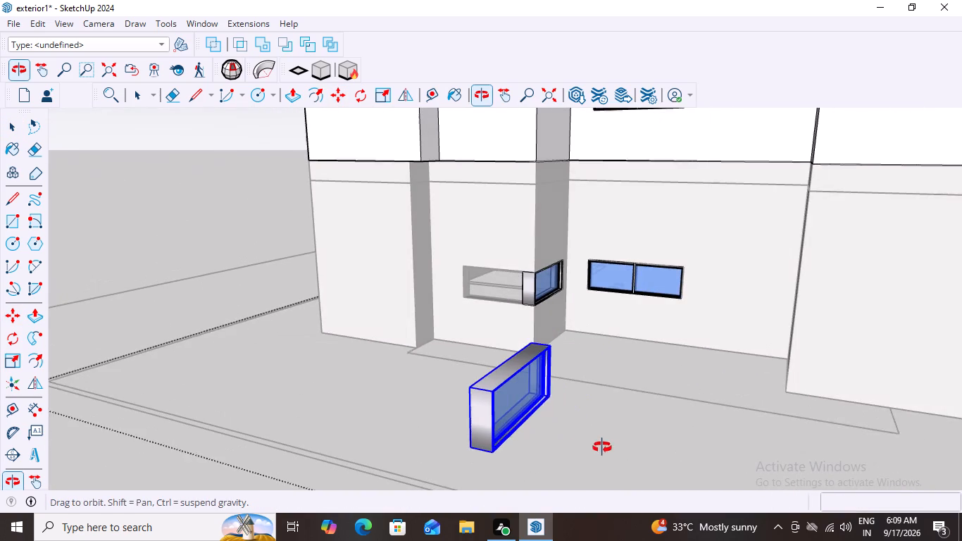
Rotate the copied corner window on the ground by 90 degrees horizontally about its lower corner.
middle_drag(577, 444, 591, 448)
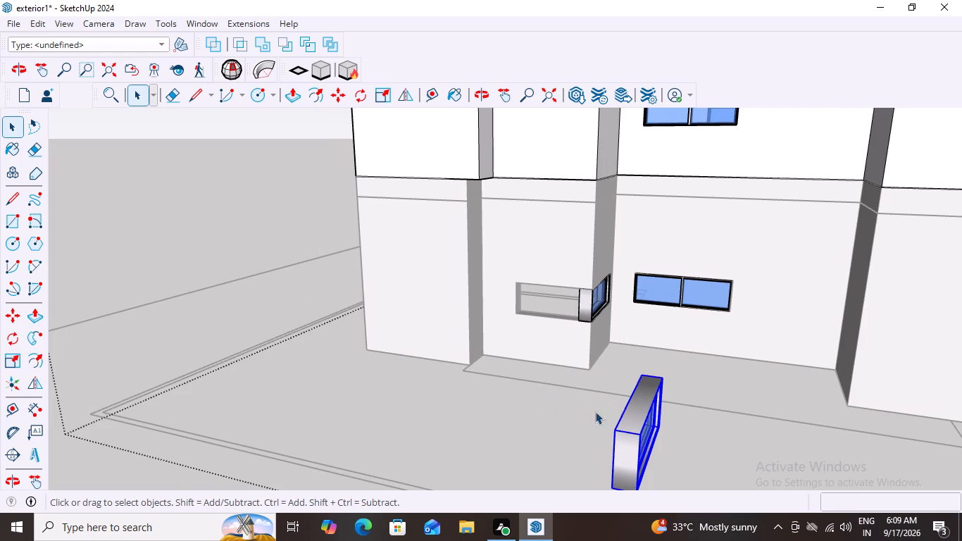
middle_drag(624, 413, 542, 355)
middle_drag(489, 420, 463, 449)
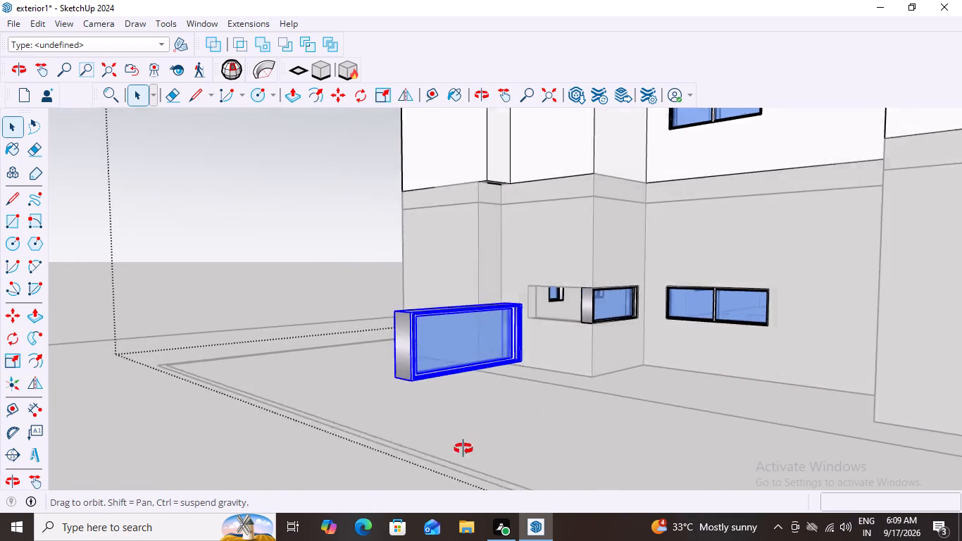
middle_drag(463, 449, 408, 468)
key(q)
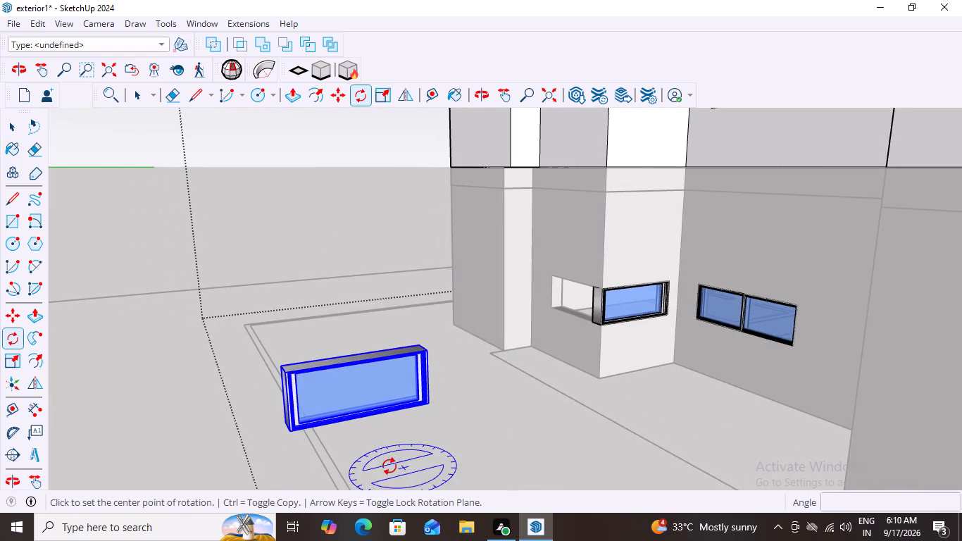
click(287, 438)
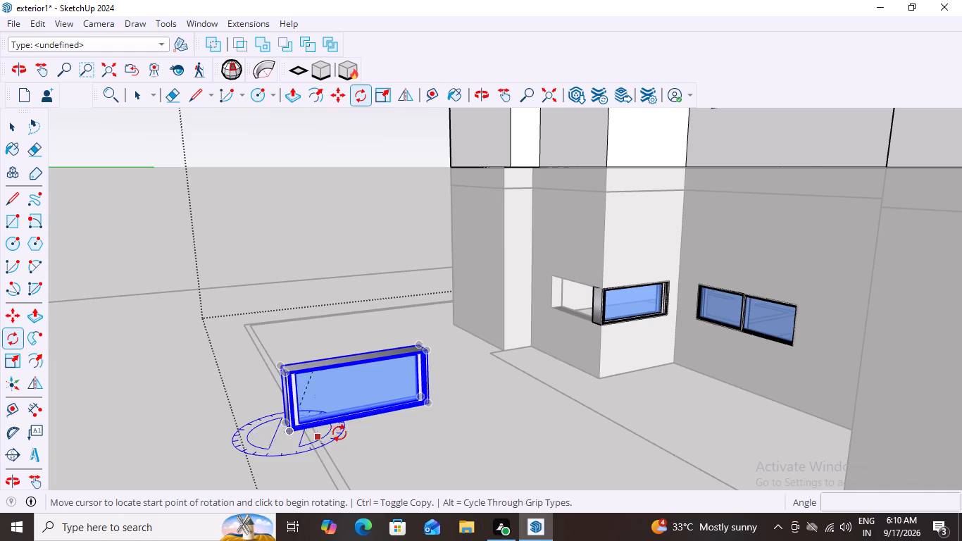
click(429, 403)
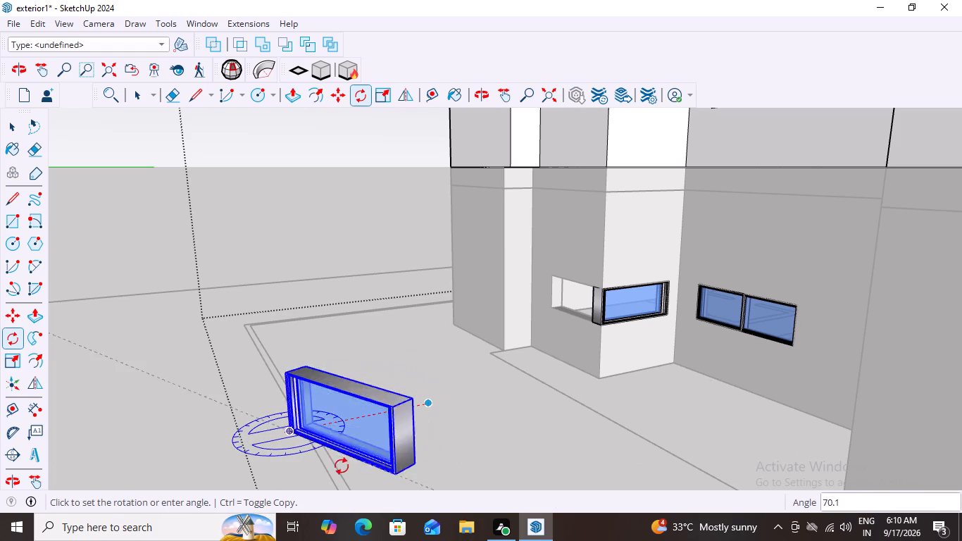
scroll(298, 474, down, 13)
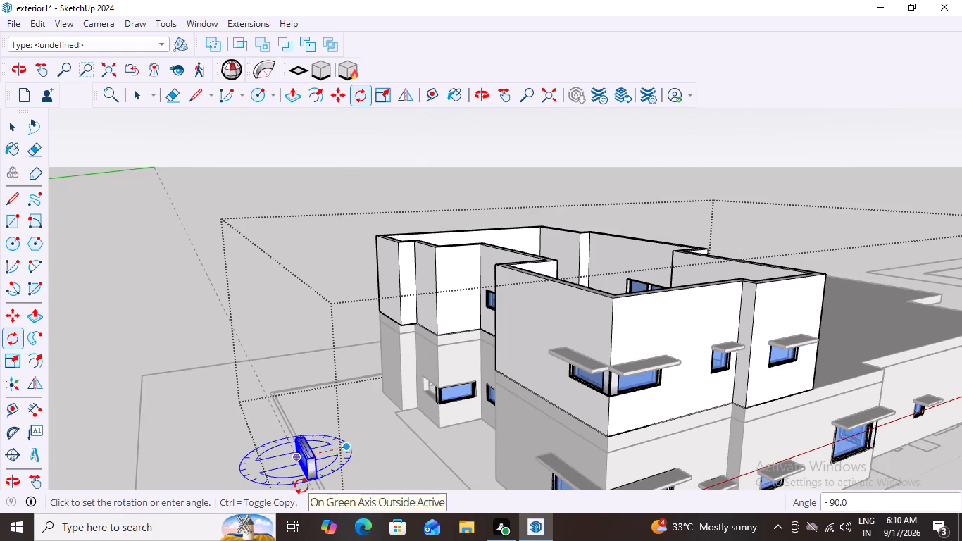
text(90)
key(Return)
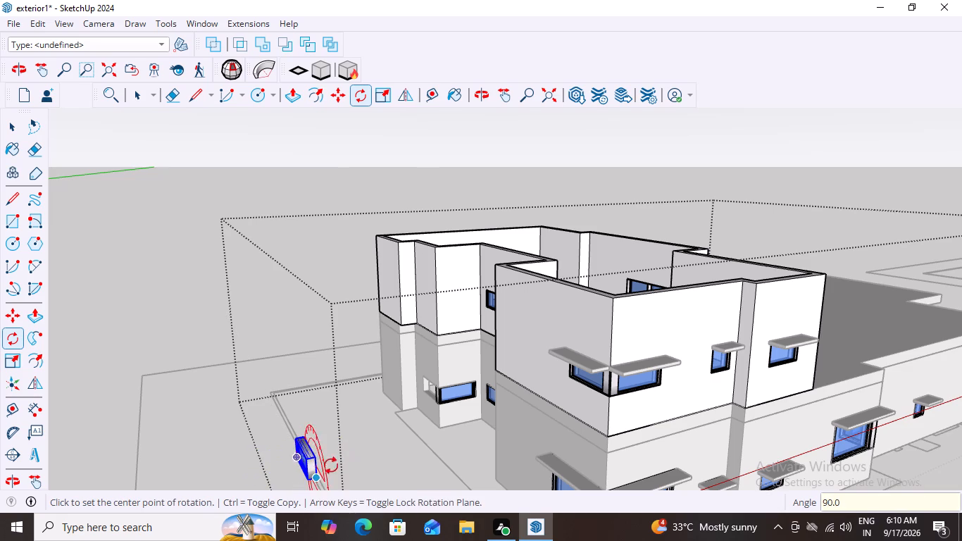
key(space)
Move the rotated window by its lower outer corner about 6074 mm into the empty lower-floor corner opening, and exit the group.
middle_drag(305, 417, 519, 423)
scroll(506, 429, down, 5)
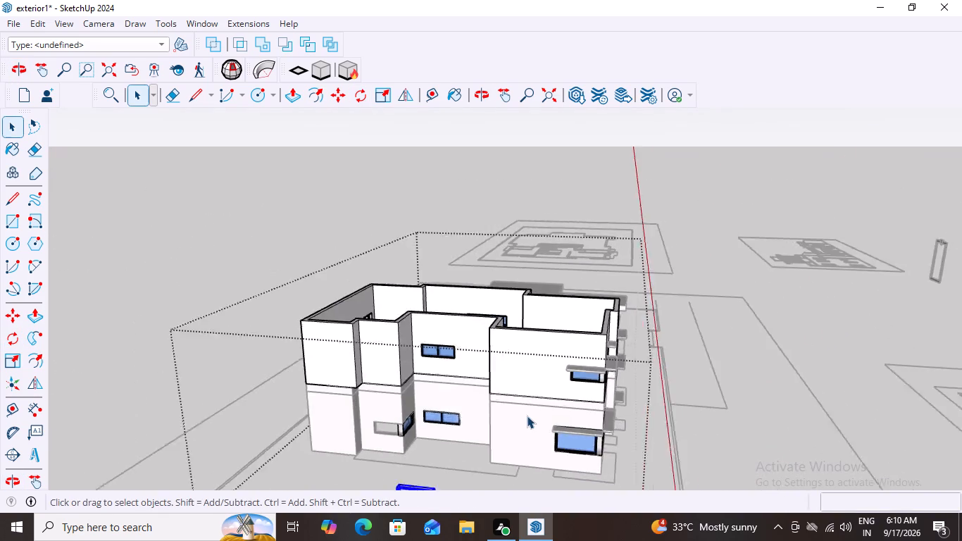
scroll(527, 416, down, 6)
scroll(431, 499, up, 17)
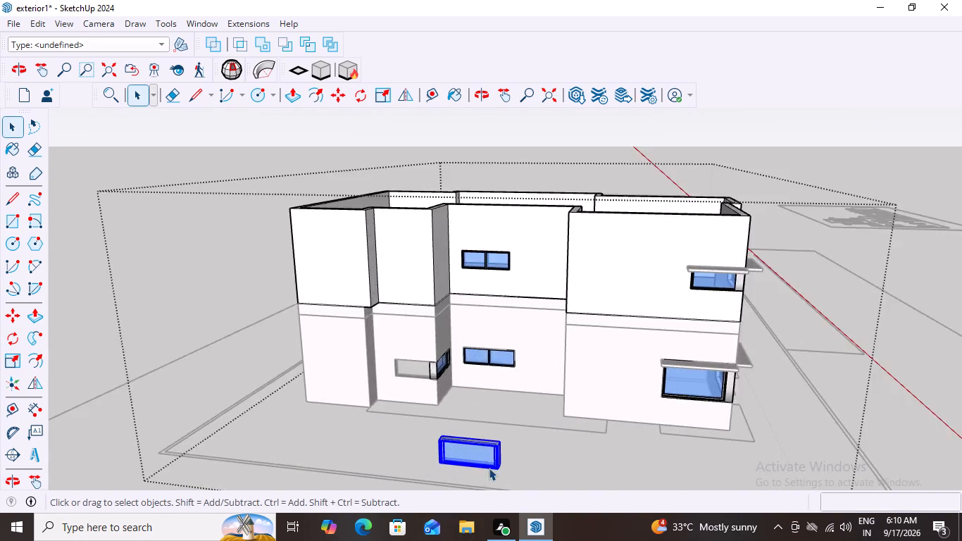
scroll(489, 468, up, 6)
middle_drag(488, 468, 504, 468)
scroll(486, 474, up, 7)
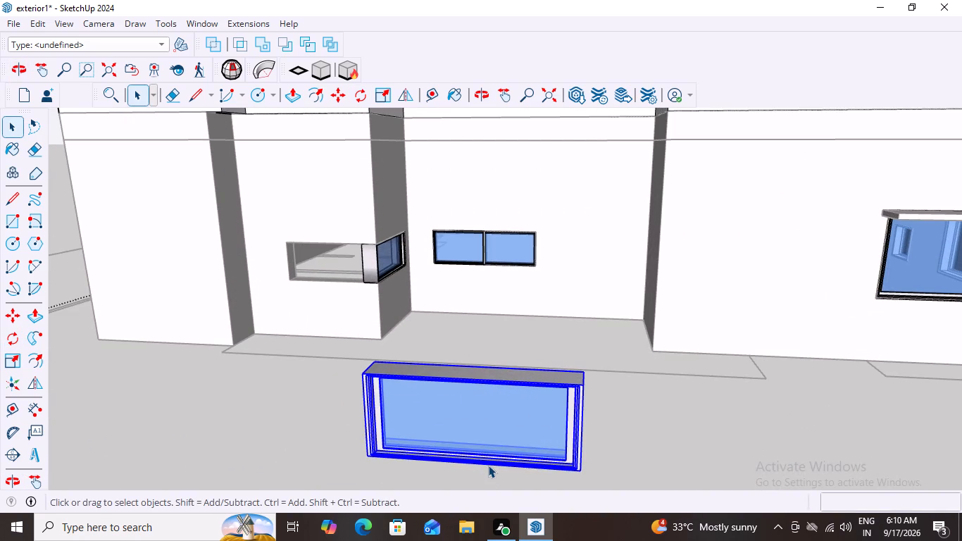
middle_drag(495, 466, 520, 469)
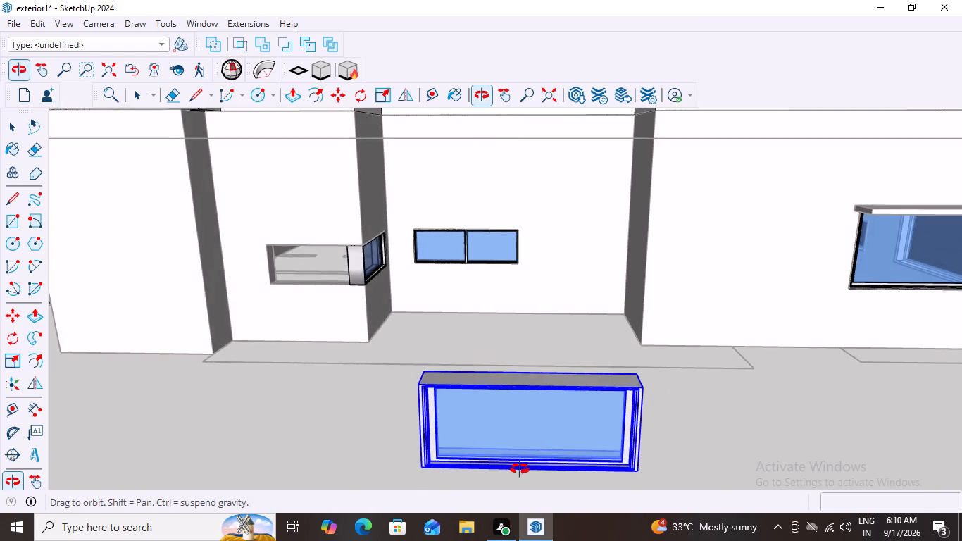
middle_drag(520, 469, 530, 449)
key(m)
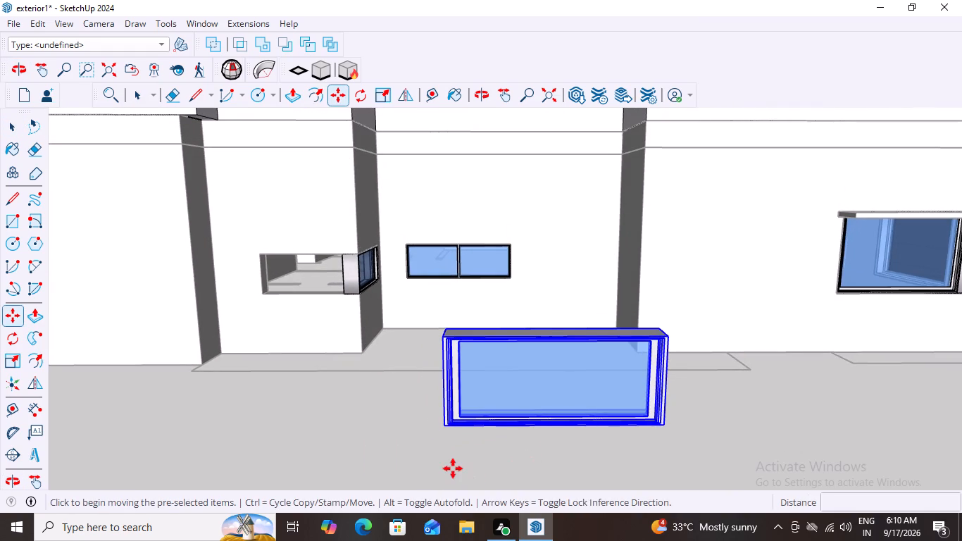
click(444, 428)
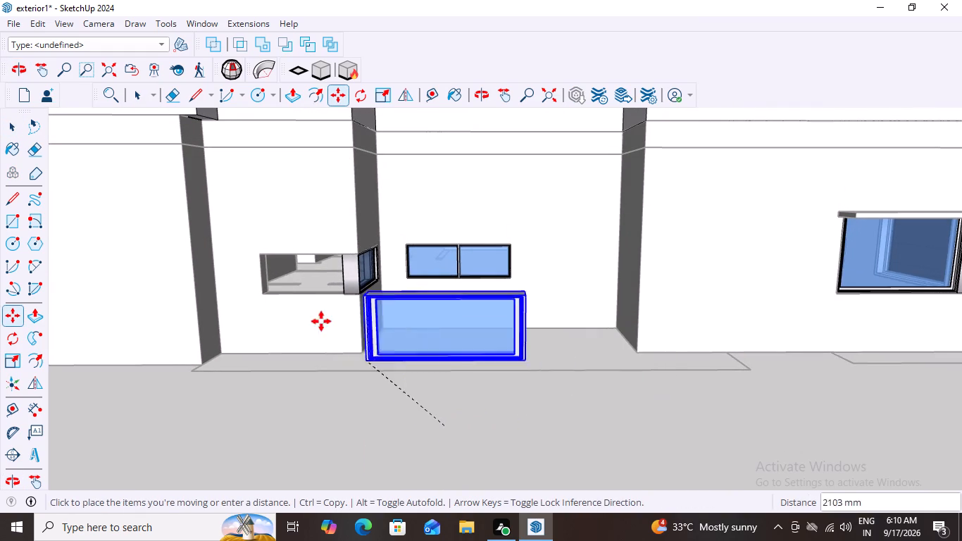
click(263, 292)
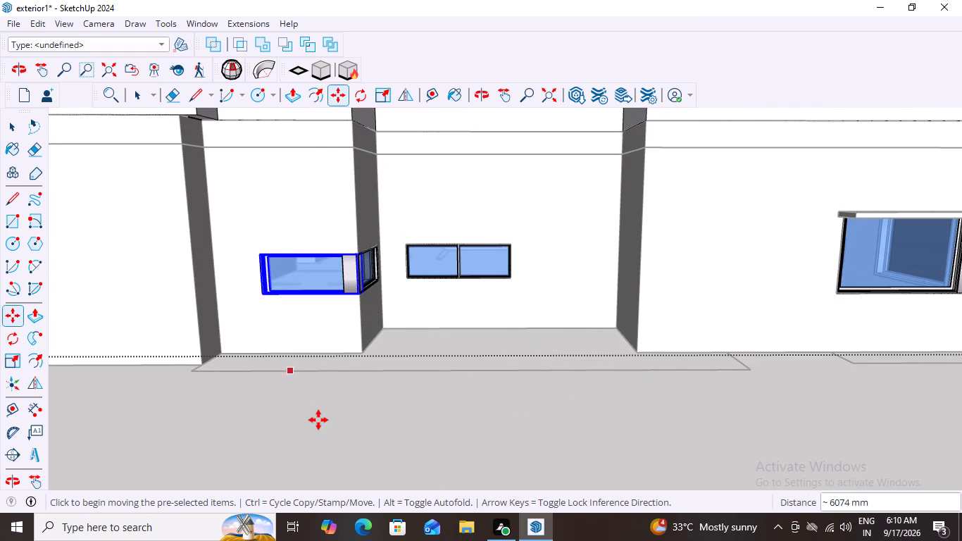
key(space)
click(320, 423)
click(320, 423)
Examine the building's exterior from several sides to check the windows and canopy slabs on both floors.
scroll(322, 425, down, 1)
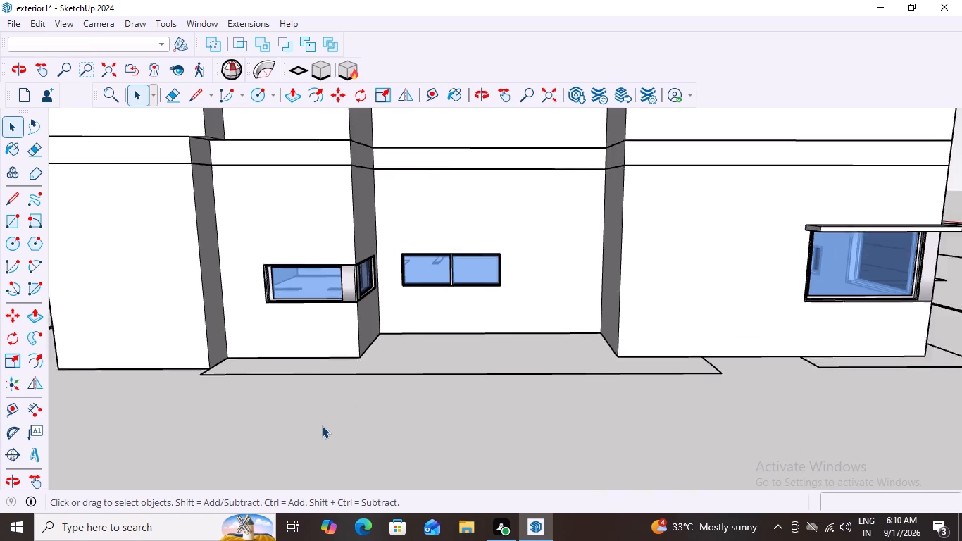
scroll(322, 425, down, 6)
middle_drag(524, 421, 511, 428)
scroll(524, 421, down, 16)
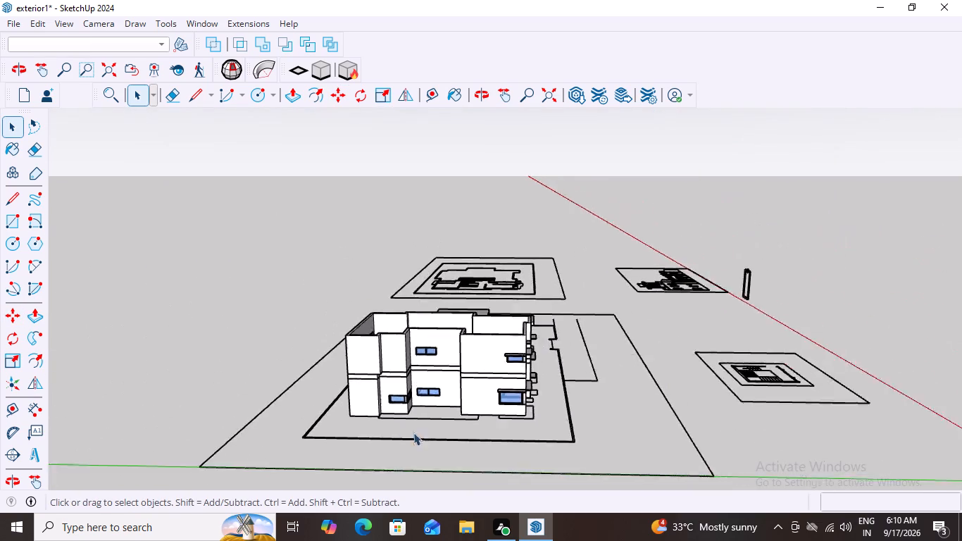
scroll(413, 433, down, 2)
middle_drag(570, 411, 222, 423)
triple_click(704, 239)
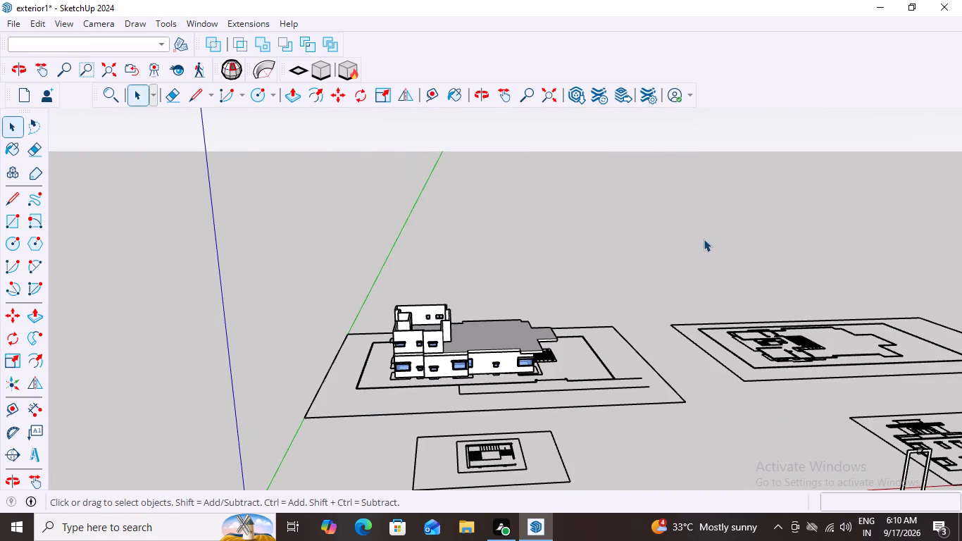
scroll(677, 377, down, 1)
scroll(478, 407, up, 10)
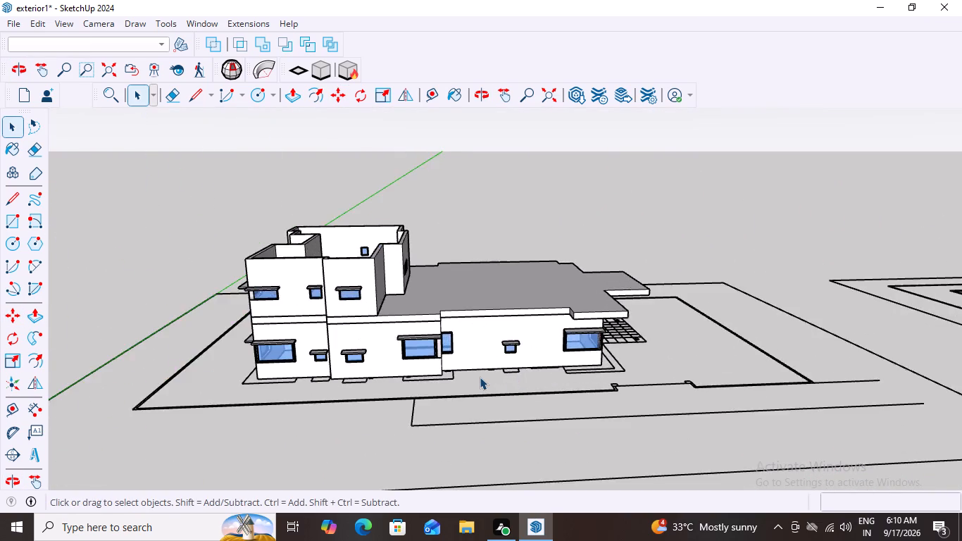
scroll(477, 378, up, 4)
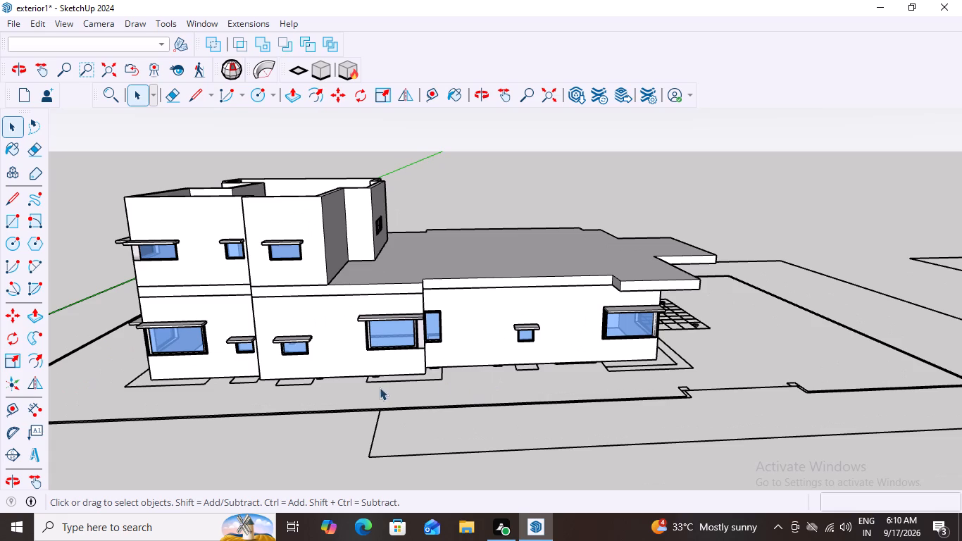
middle_drag(358, 394, 455, 412)
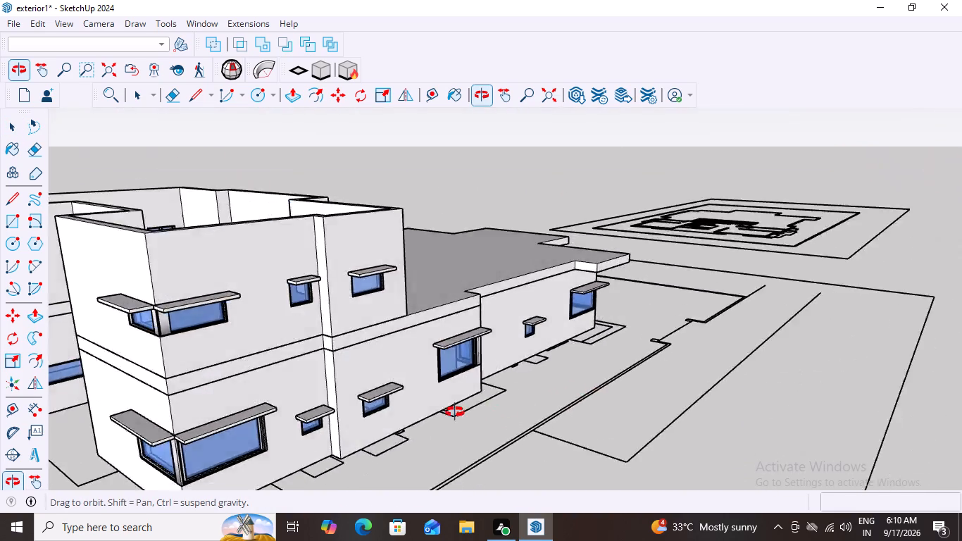
middle_drag(455, 412, 339, 433)
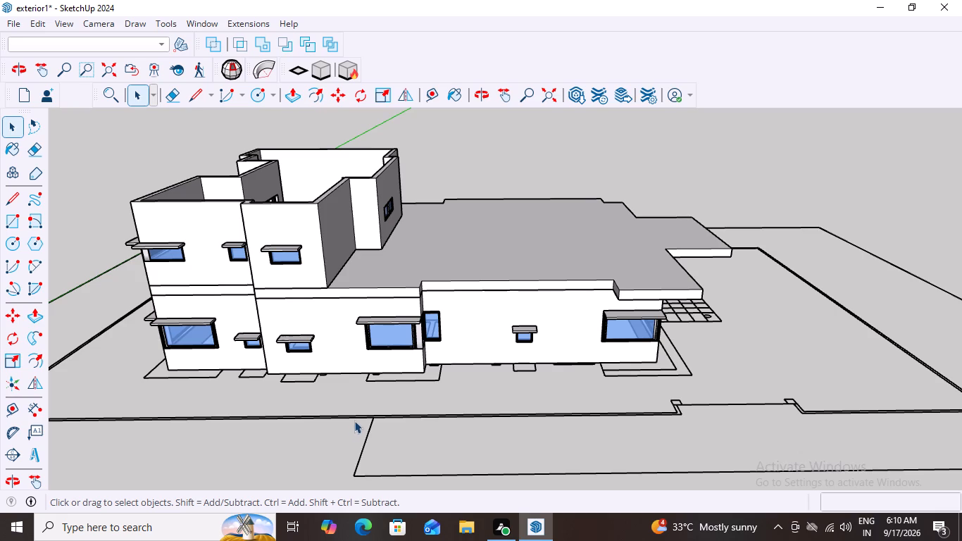
Examine the reference elevation and the separate floor plan drawn beside the building model.
scroll(356, 413, down, 12)
scroll(792, 437, down, 3)
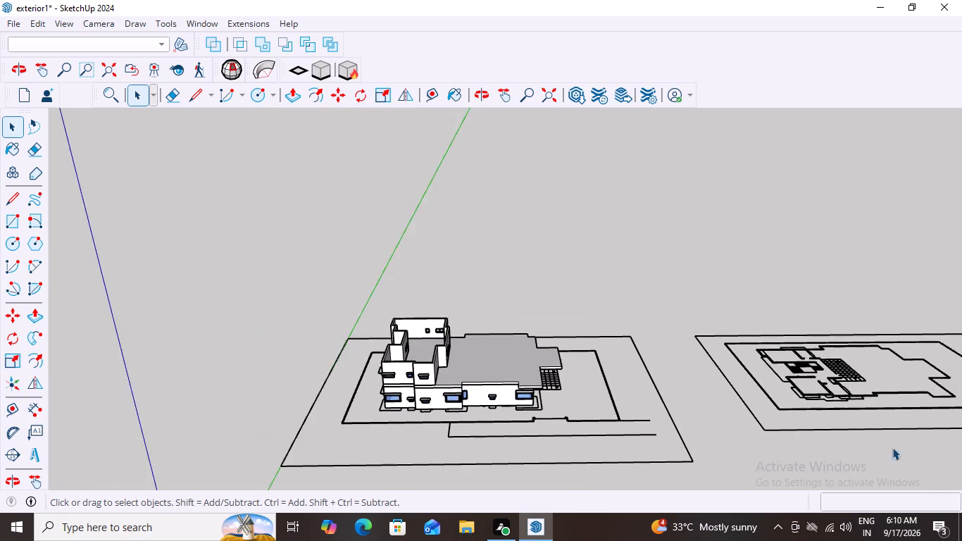
scroll(930, 433, down, 5)
scroll(961, 433, up, 19)
middle_drag(755, 420, 741, 414)
scroll(602, 440, down, 2)
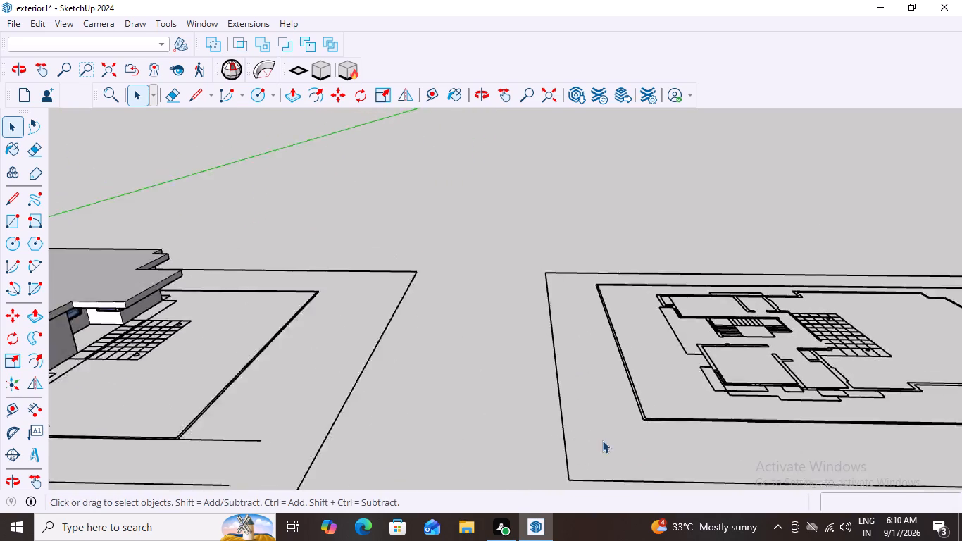
scroll(602, 440, down, 20)
scroll(602, 440, down, 6)
middle_drag(554, 436, 582, 449)
scroll(469, 466, up, 20)
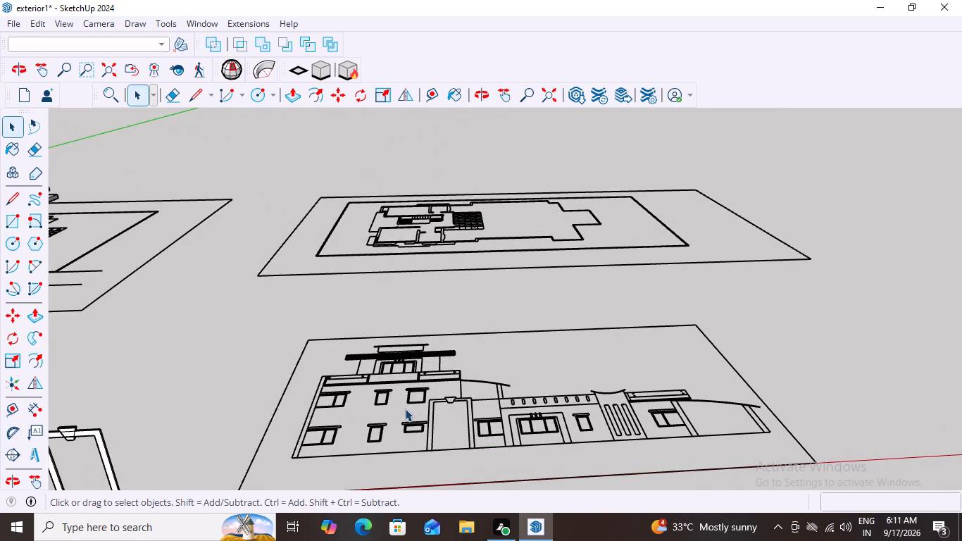
scroll(418, 406, down, 5)
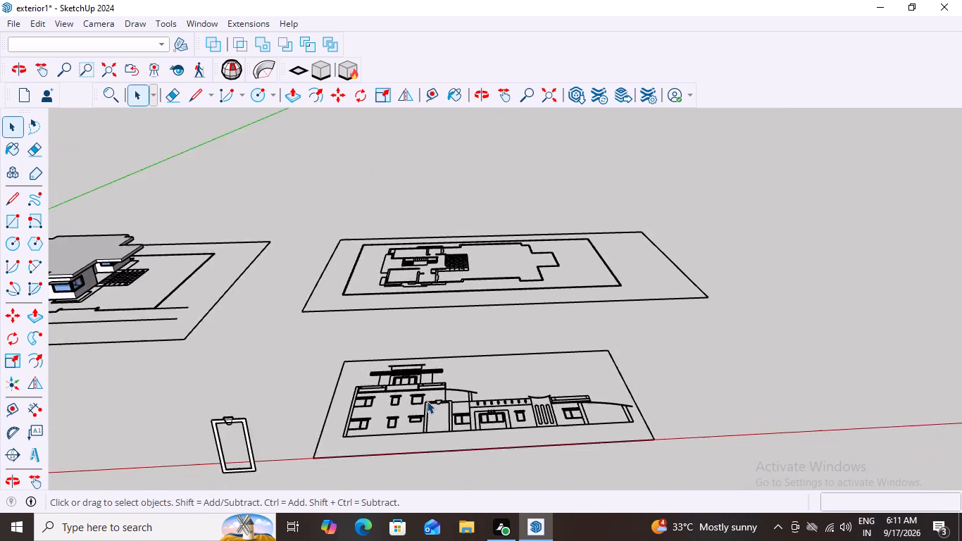
scroll(427, 401, down, 9)
scroll(542, 323, up, 3)
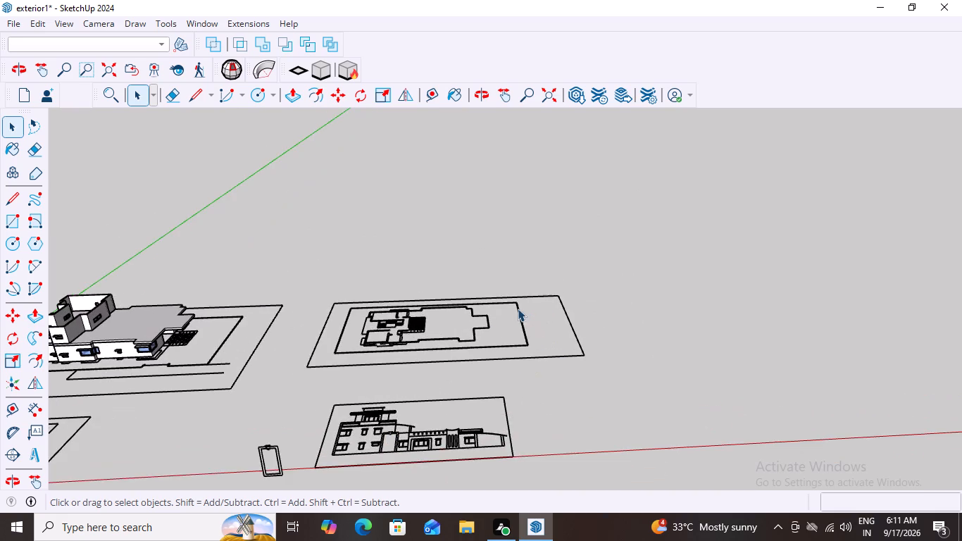
scroll(338, 318, up, 3)
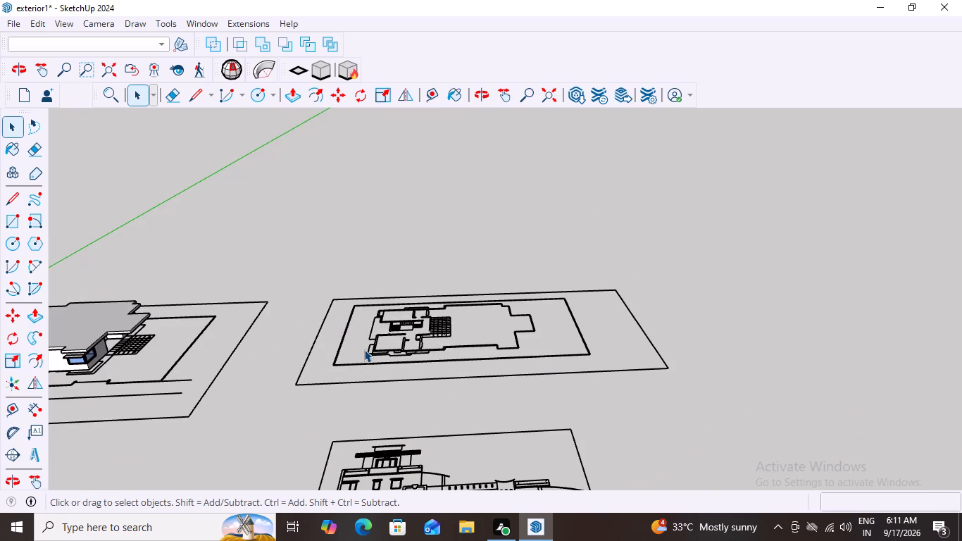
scroll(367, 348, down, 4)
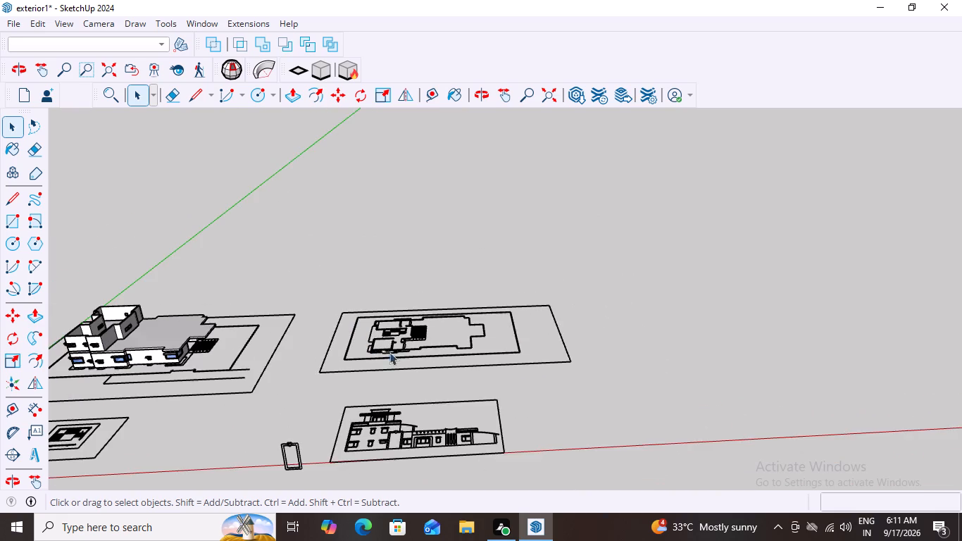
Examine the reference floor plan up close, covering its rooms, staircase, gridded area and outer slab outlines.
scroll(404, 356, up, 11)
middle_drag(372, 349, 382, 401)
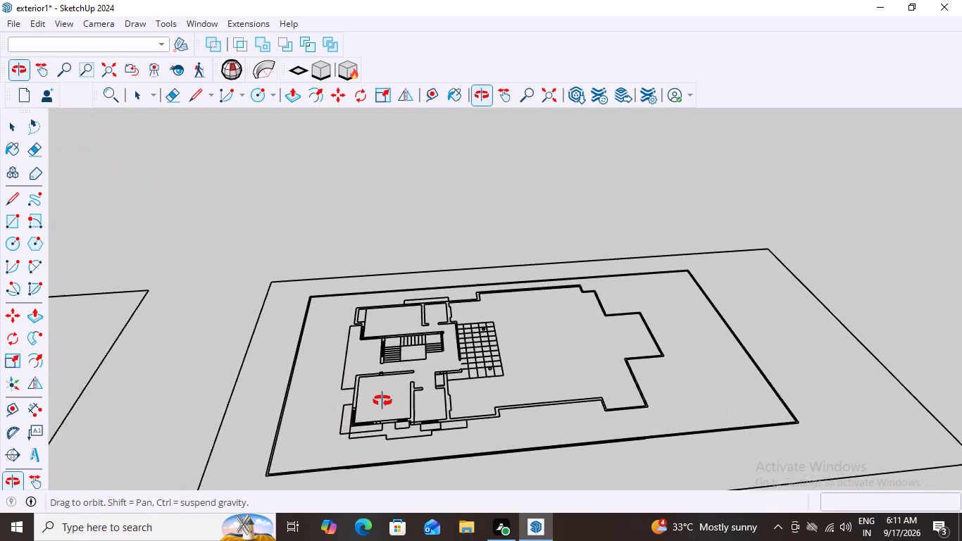
middle_drag(382, 401, 384, 406)
scroll(382, 461, up, 3)
middle_drag(364, 447, 342, 479)
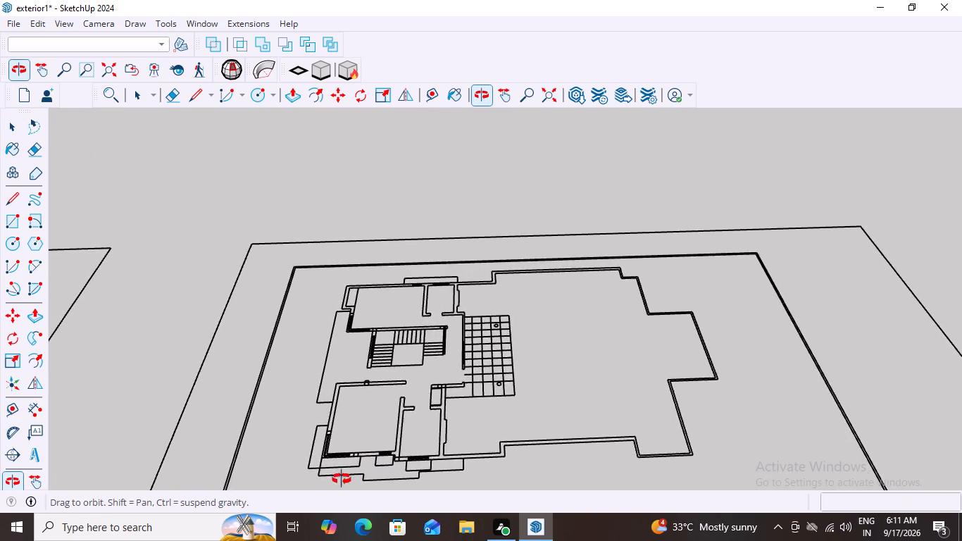
middle_drag(342, 479, 348, 471)
scroll(342, 479, down, 13)
scroll(363, 473, up, 9)
middle_drag(363, 473, 361, 464)
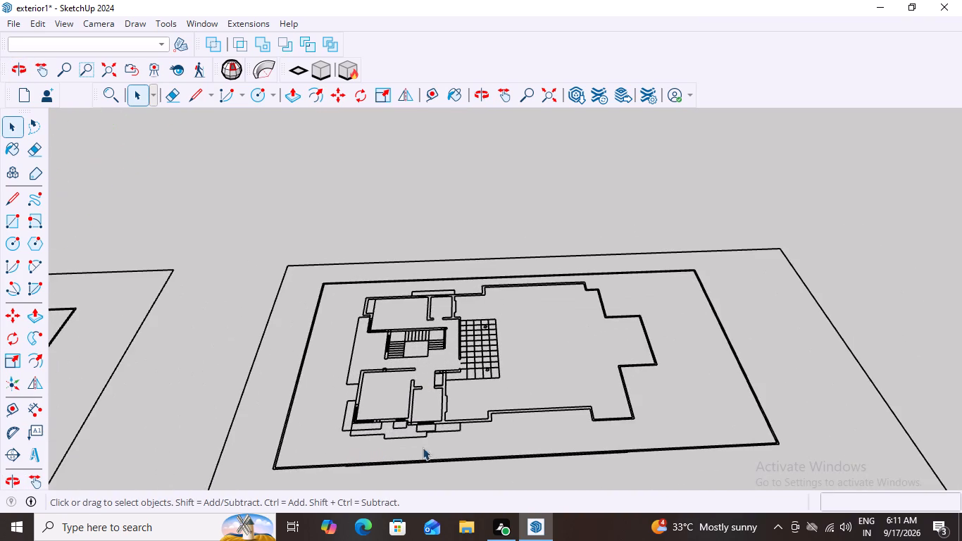
scroll(480, 440, up, 1)
middle_drag(470, 419, 477, 422)
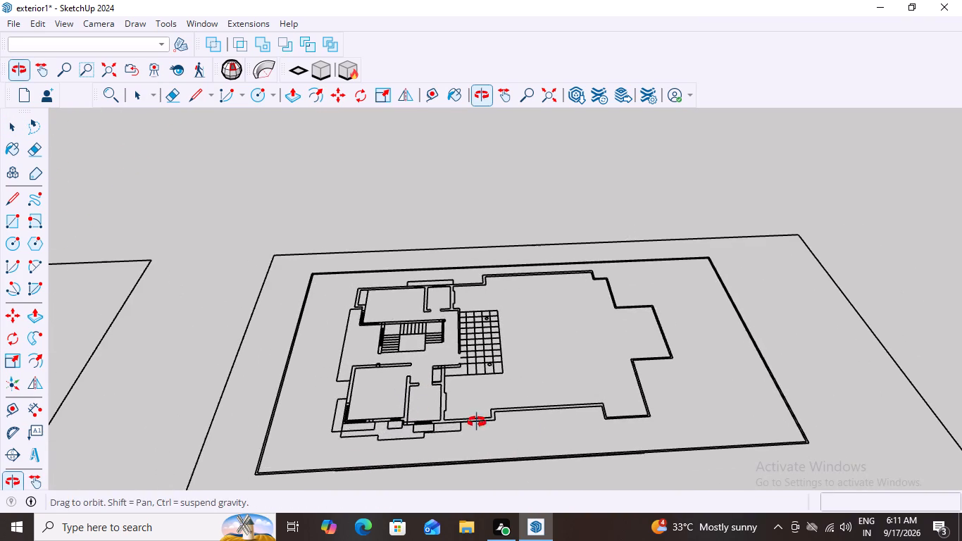
middle_drag(477, 422, 498, 432)
middle_drag(377, 378, 277, 277)
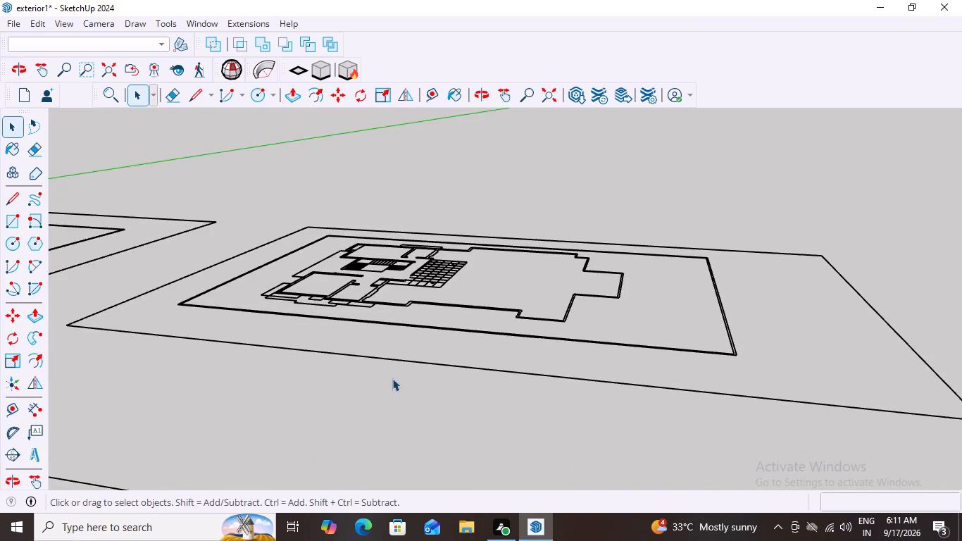
middle_drag(402, 388, 490, 526)
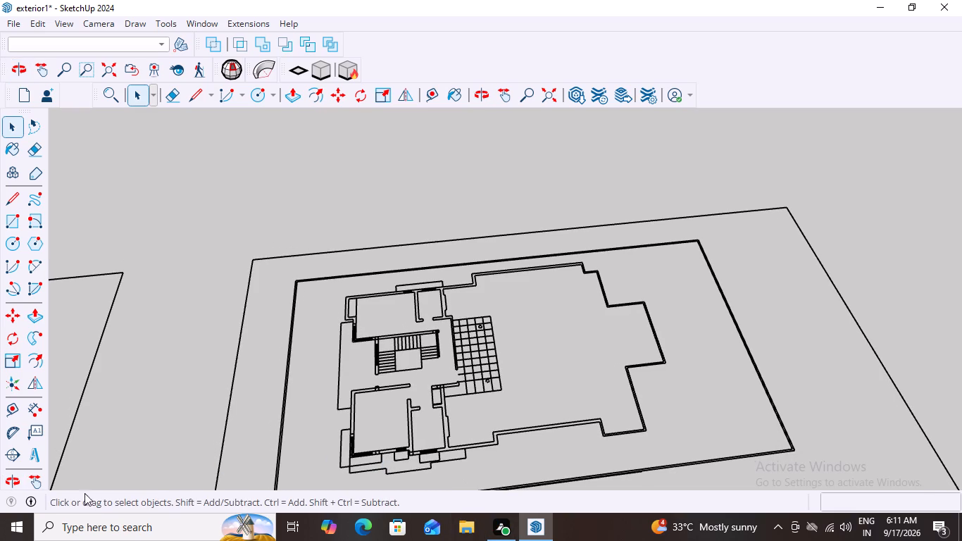
click(35, 480)
drag(204, 368, 208, 357)
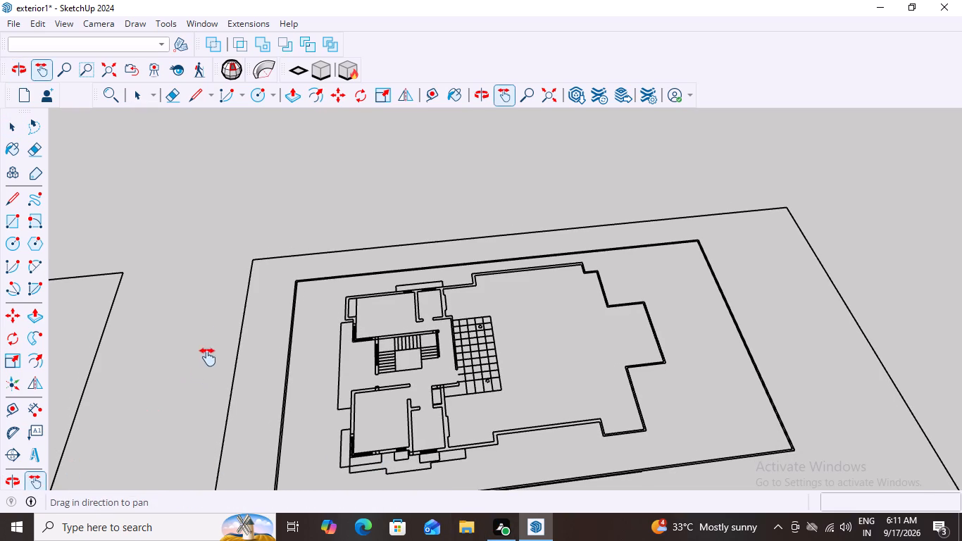
drag(208, 357, 240, 184)
drag(589, 383, 549, 416)
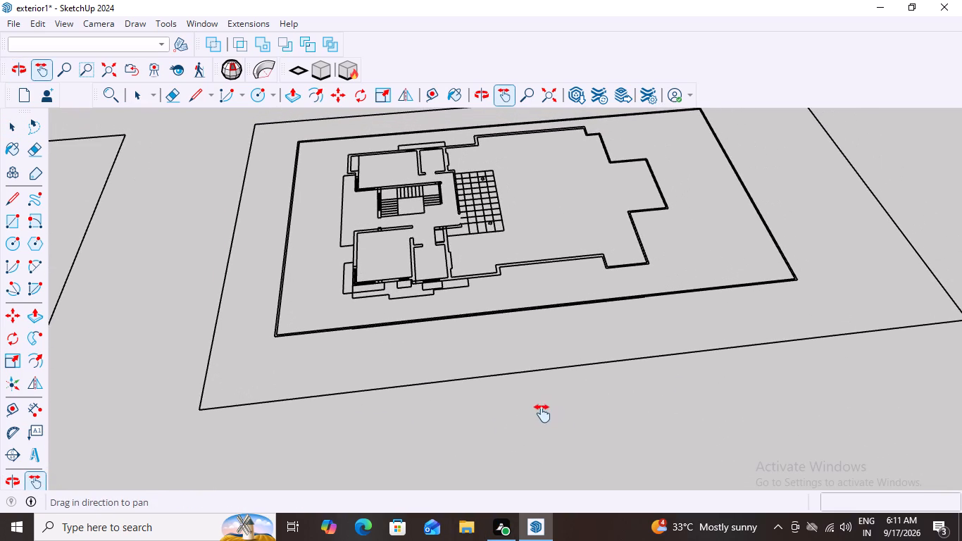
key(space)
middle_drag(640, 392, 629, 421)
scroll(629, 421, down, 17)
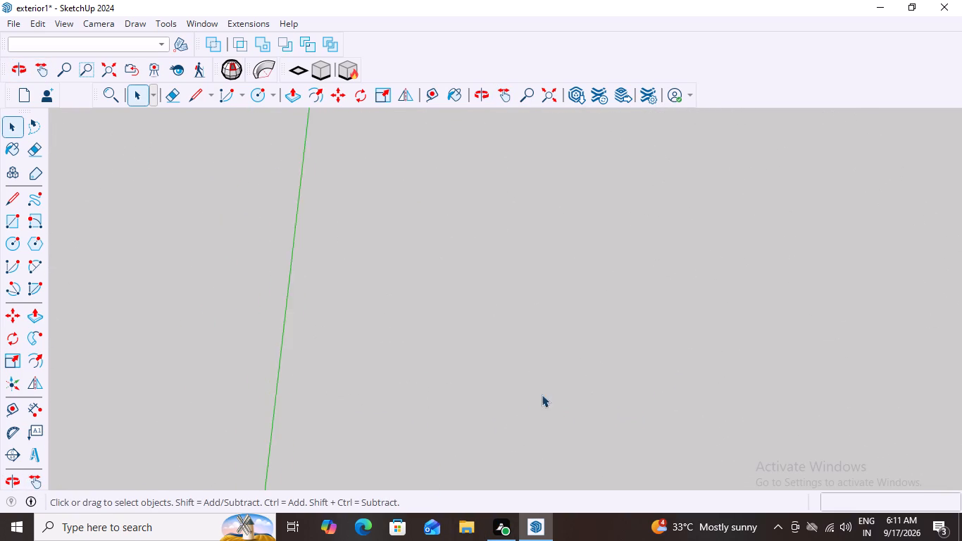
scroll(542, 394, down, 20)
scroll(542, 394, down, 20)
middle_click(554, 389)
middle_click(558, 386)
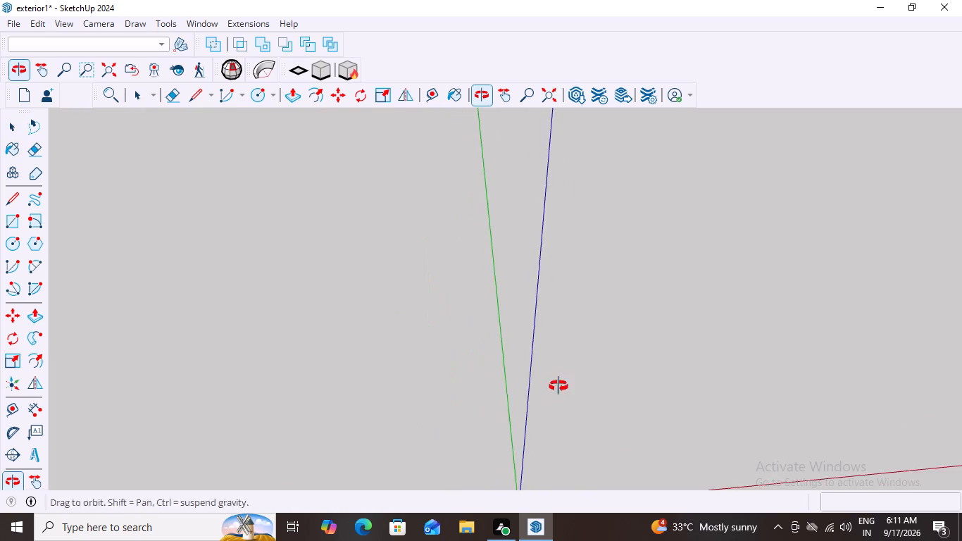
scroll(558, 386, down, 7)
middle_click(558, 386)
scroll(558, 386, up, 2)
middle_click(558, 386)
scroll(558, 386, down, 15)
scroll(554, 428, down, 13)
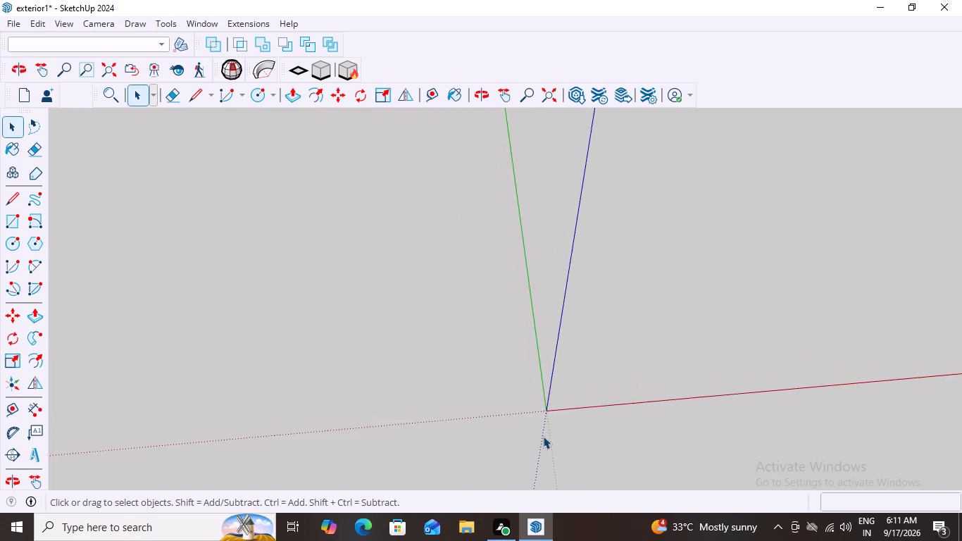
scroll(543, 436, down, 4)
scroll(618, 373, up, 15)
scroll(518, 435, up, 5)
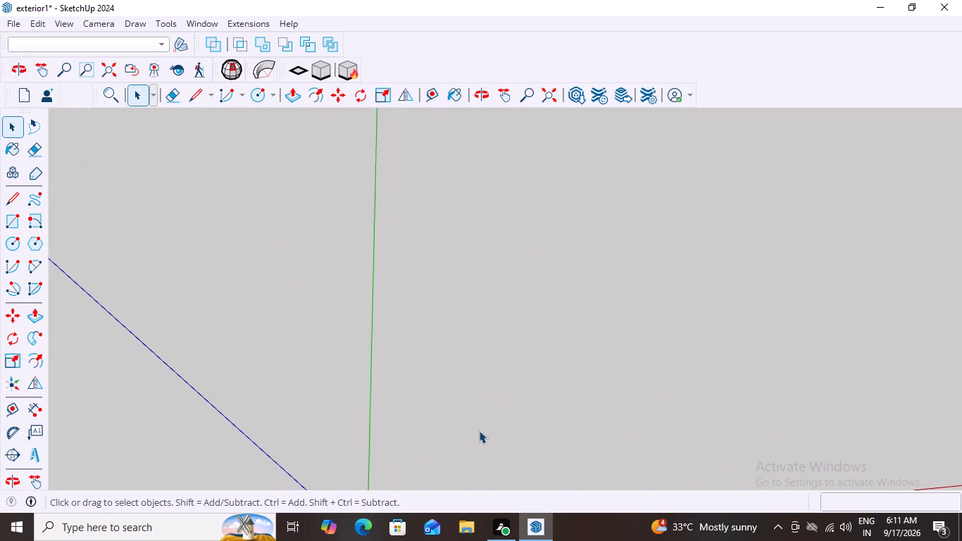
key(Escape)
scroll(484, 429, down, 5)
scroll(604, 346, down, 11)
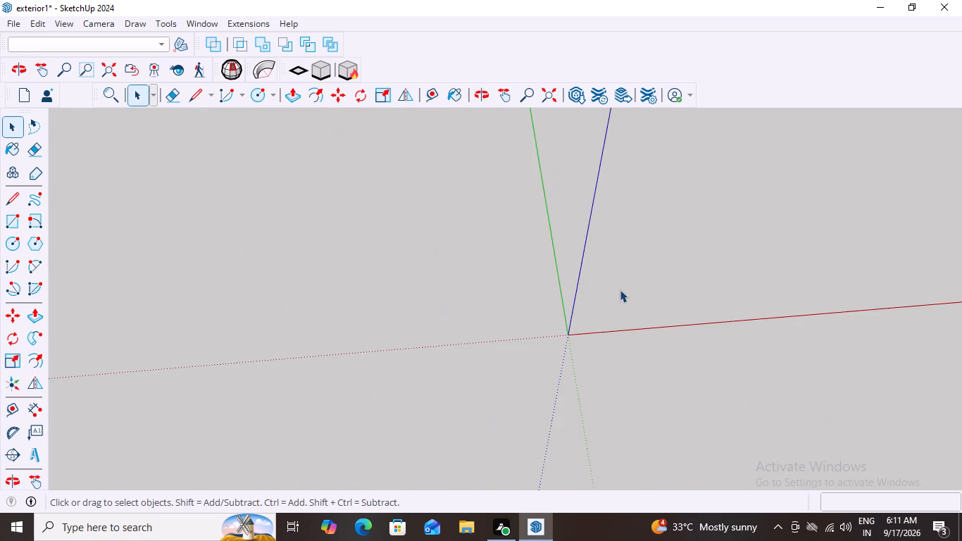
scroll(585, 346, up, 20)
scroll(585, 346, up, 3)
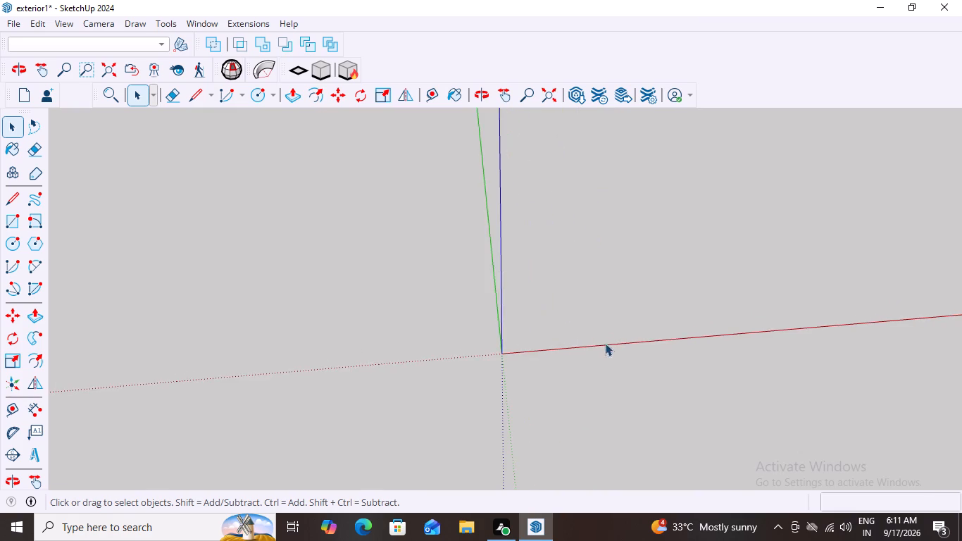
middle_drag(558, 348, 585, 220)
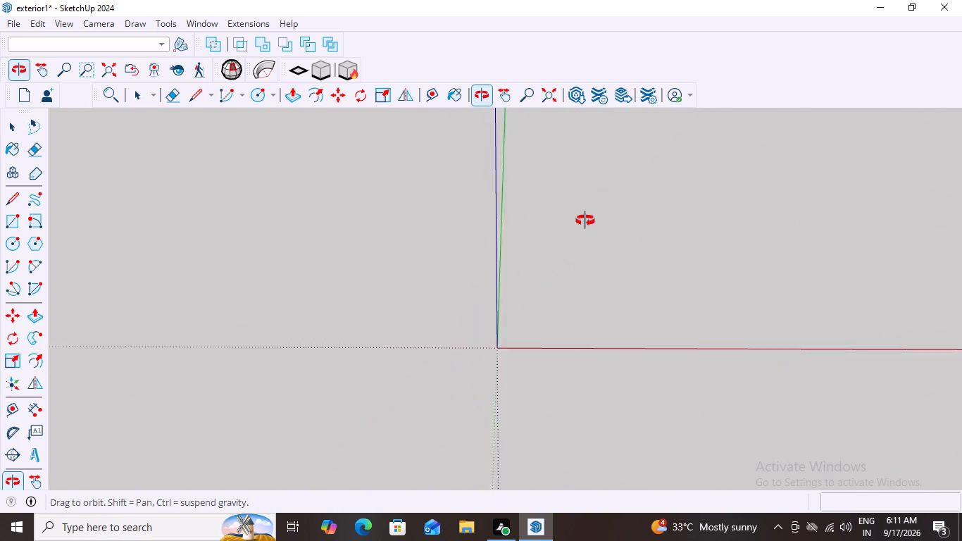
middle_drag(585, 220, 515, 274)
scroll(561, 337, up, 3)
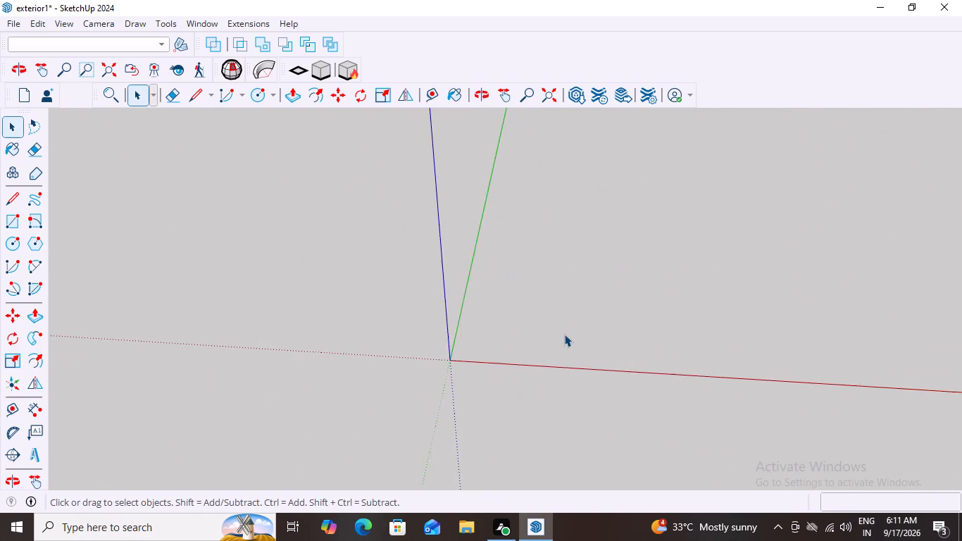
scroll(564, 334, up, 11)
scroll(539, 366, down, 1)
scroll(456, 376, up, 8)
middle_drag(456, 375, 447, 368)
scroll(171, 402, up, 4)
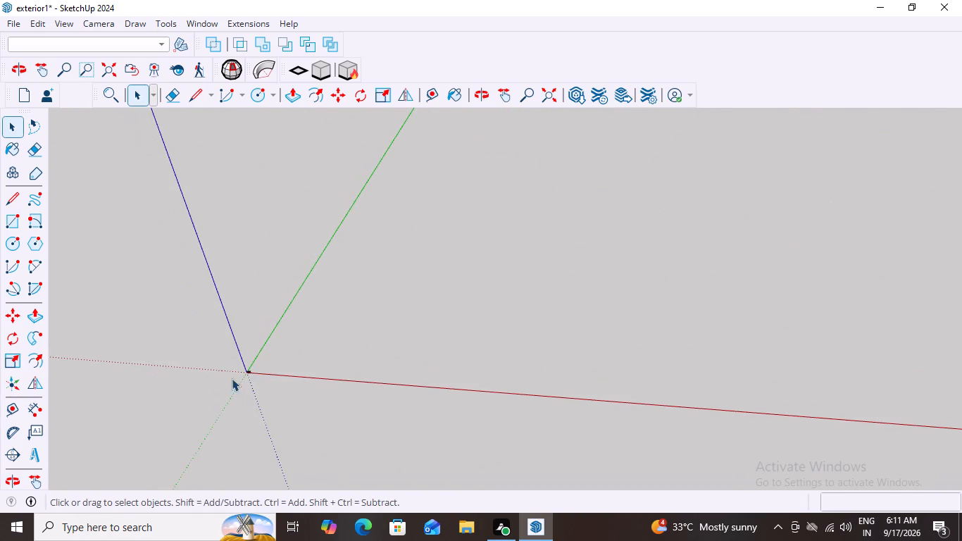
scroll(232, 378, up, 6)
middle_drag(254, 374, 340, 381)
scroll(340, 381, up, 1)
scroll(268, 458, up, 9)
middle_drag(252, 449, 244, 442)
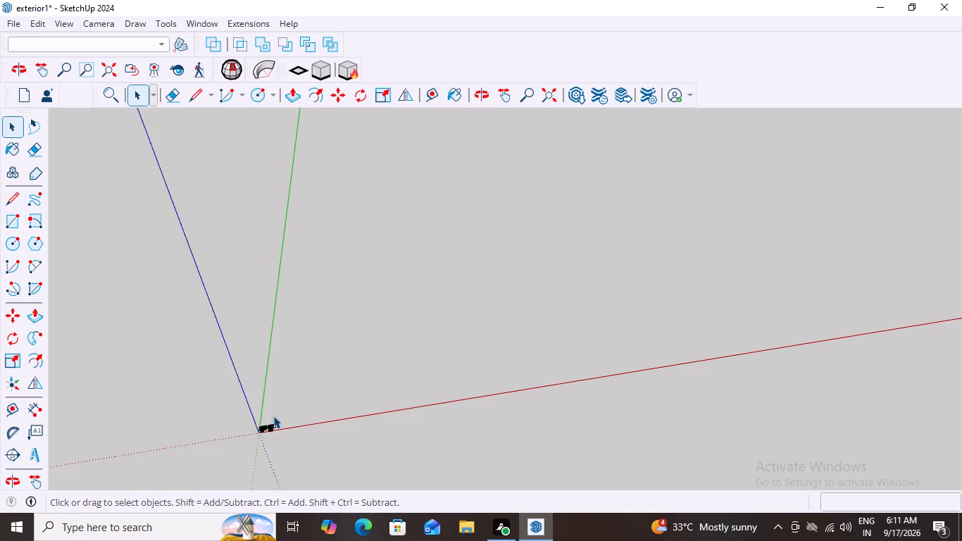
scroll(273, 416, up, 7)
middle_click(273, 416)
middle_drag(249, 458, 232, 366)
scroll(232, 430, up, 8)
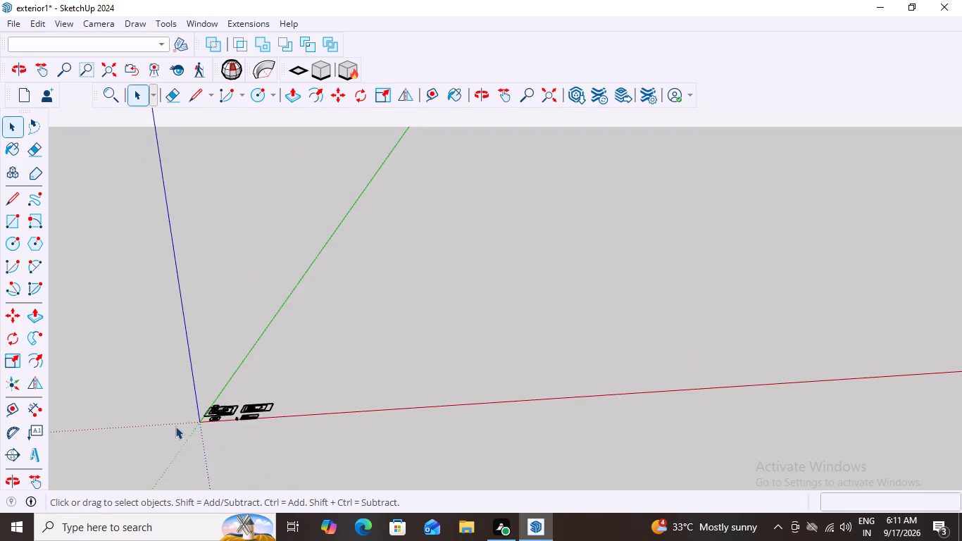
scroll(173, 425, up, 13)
Compare the building model with the reference floor plans and elevation, focusing on the plan with the staircase and gridded area.
middle_drag(237, 410, 296, 402)
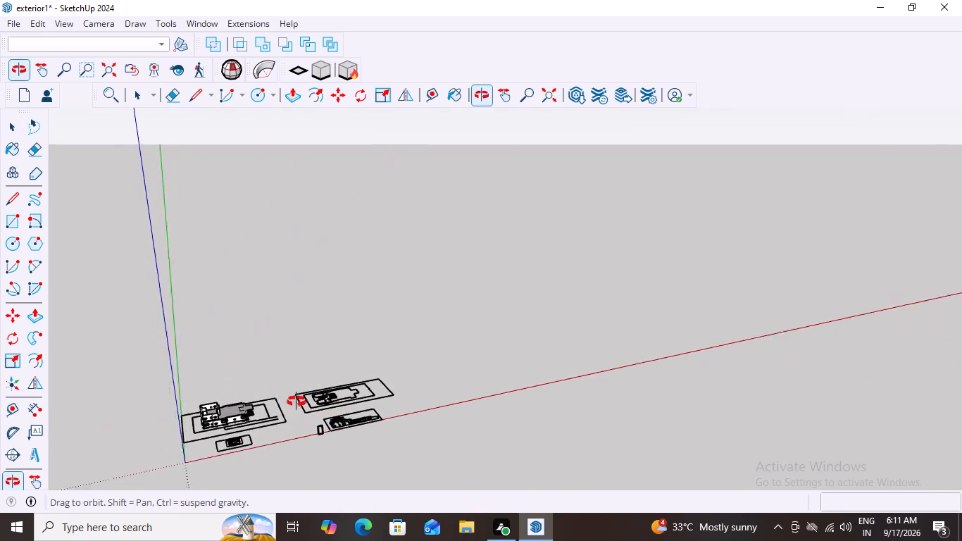
scroll(299, 403, up, 15)
middle_drag(296, 402, 268, 383)
middle_drag(435, 403, 353, 417)
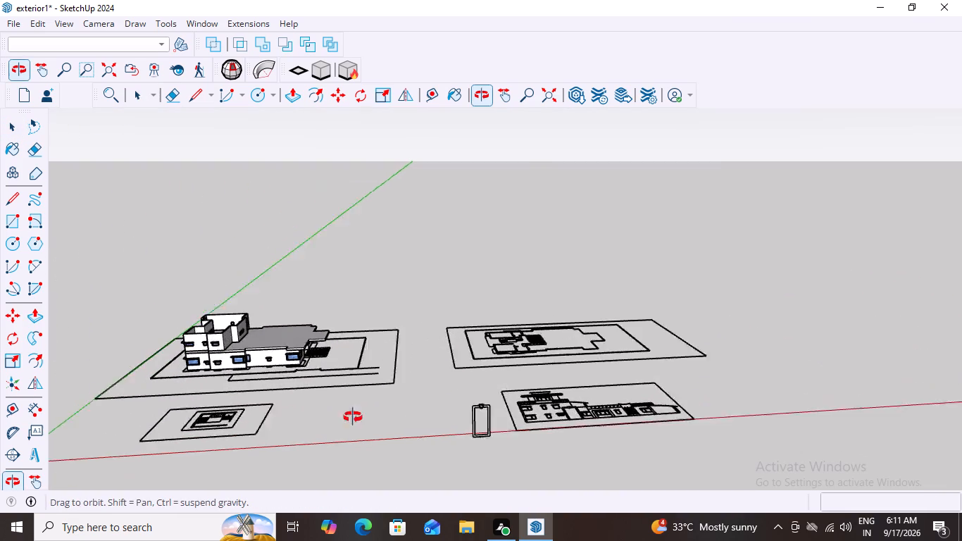
middle_drag(353, 417, 337, 415)
scroll(663, 361, up, 7)
middle_drag(515, 375, 512, 489)
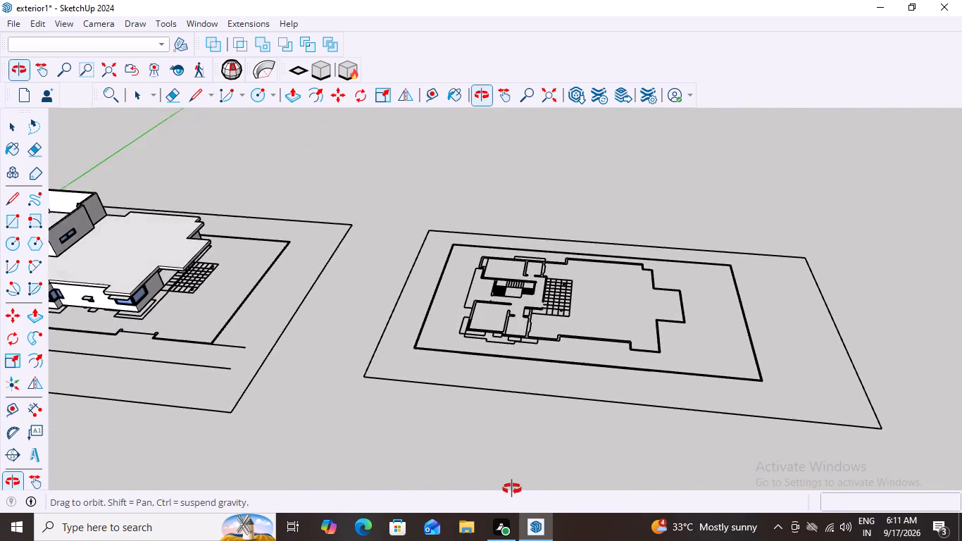
middle_drag(512, 489, 516, 506)
scroll(516, 504, down, 12)
middle_drag(628, 435, 649, 432)
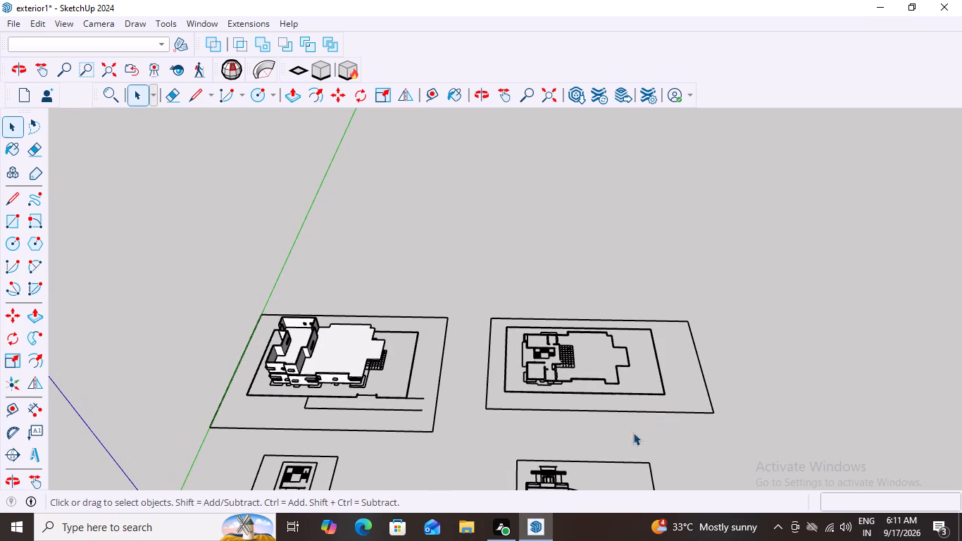
click(35, 480)
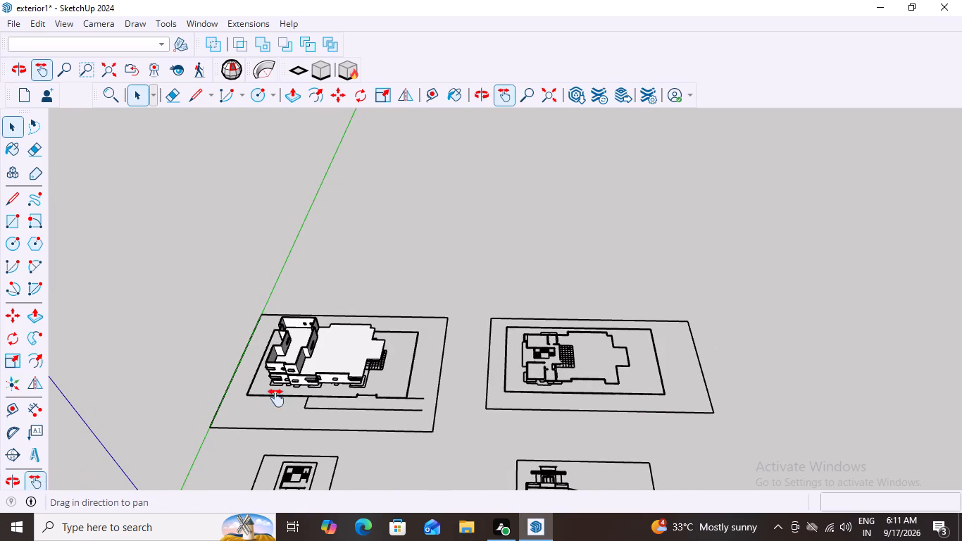
drag(462, 343, 485, 220)
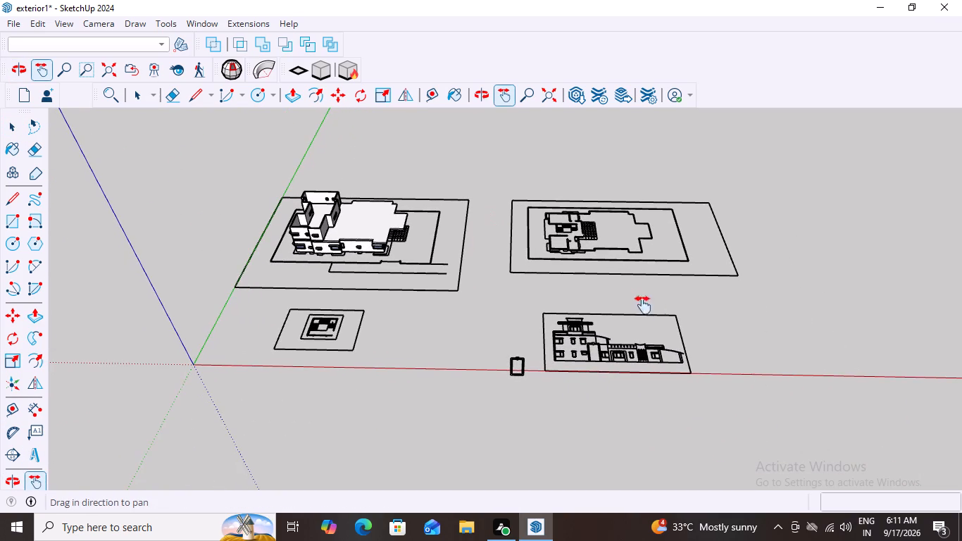
drag(724, 292, 725, 255)
middle_drag(680, 367, 677, 393)
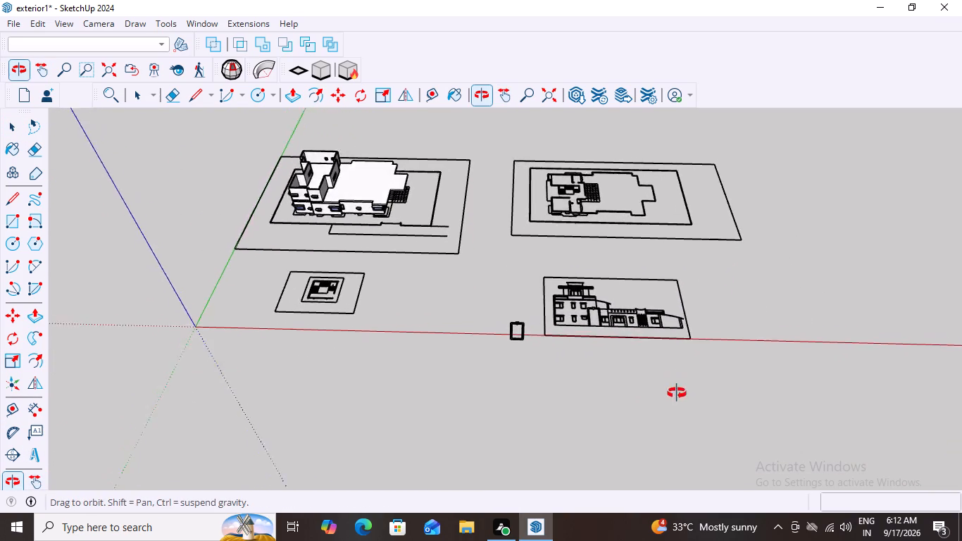
middle_drag(677, 393, 719, 393)
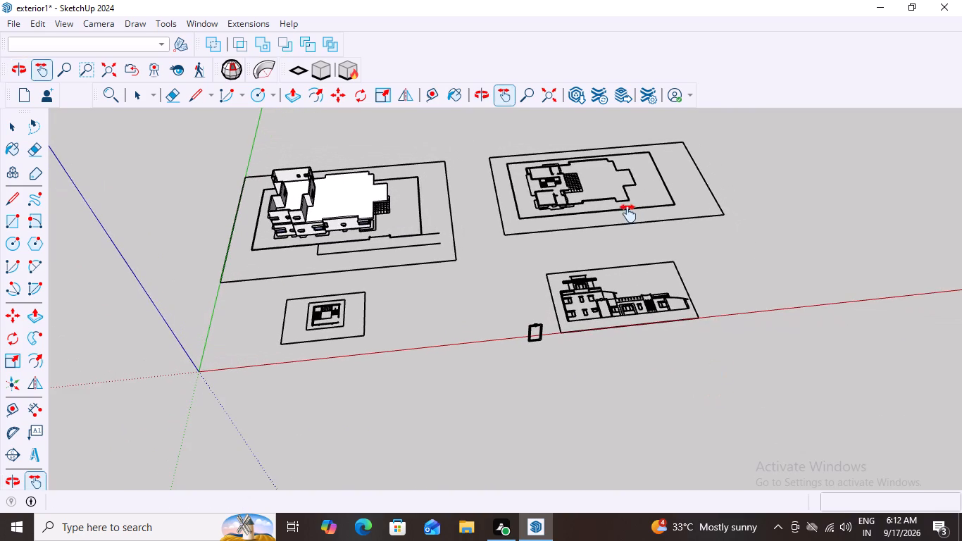
middle_drag(620, 227, 591, 281)
scroll(567, 144, up, 9)
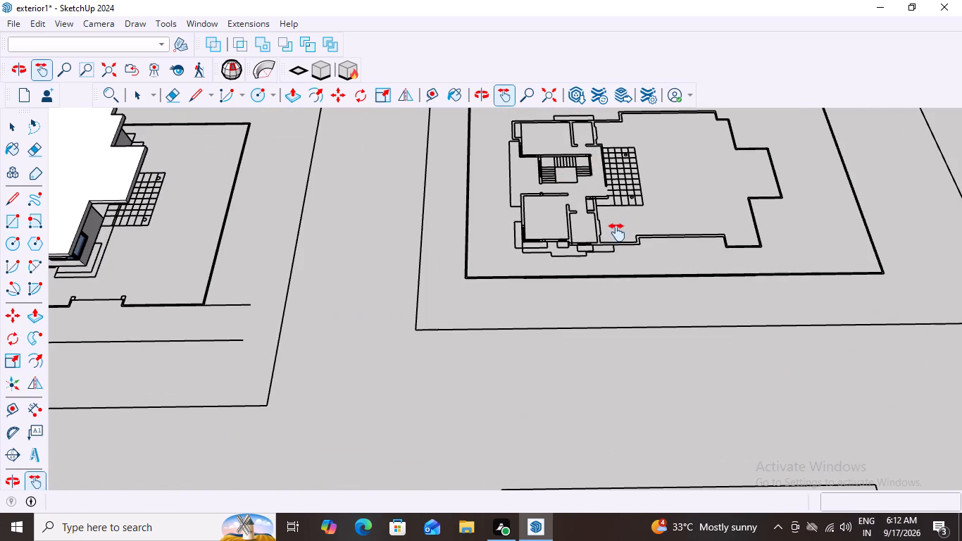
Trace the reference plan's outer wall with the Line tool, from the lower room's outer corner around the recess beside the staircase to the far corner.
scroll(632, 136, up, 1)
middle_drag(636, 182, 639, 201)
scroll(640, 215, down, 4)
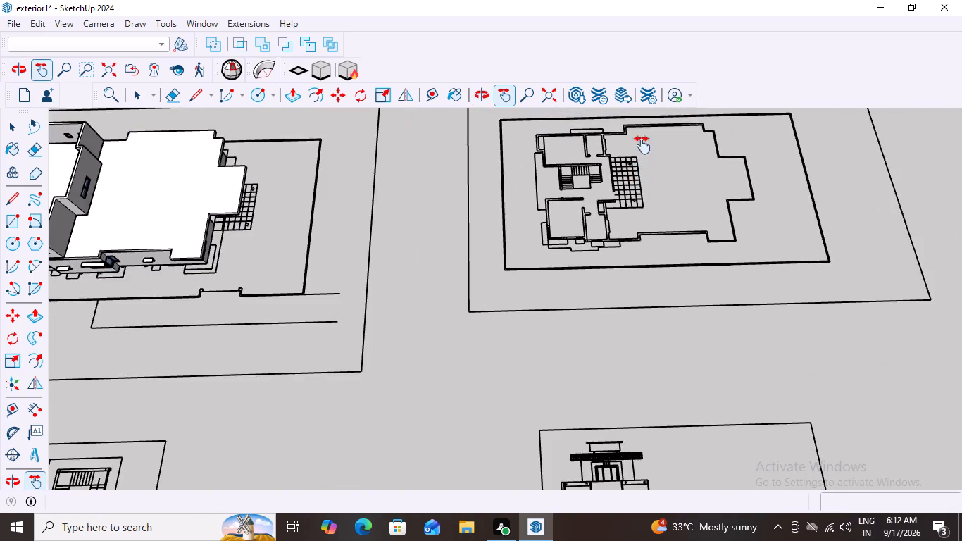
scroll(637, 120, up, 3)
key(space)
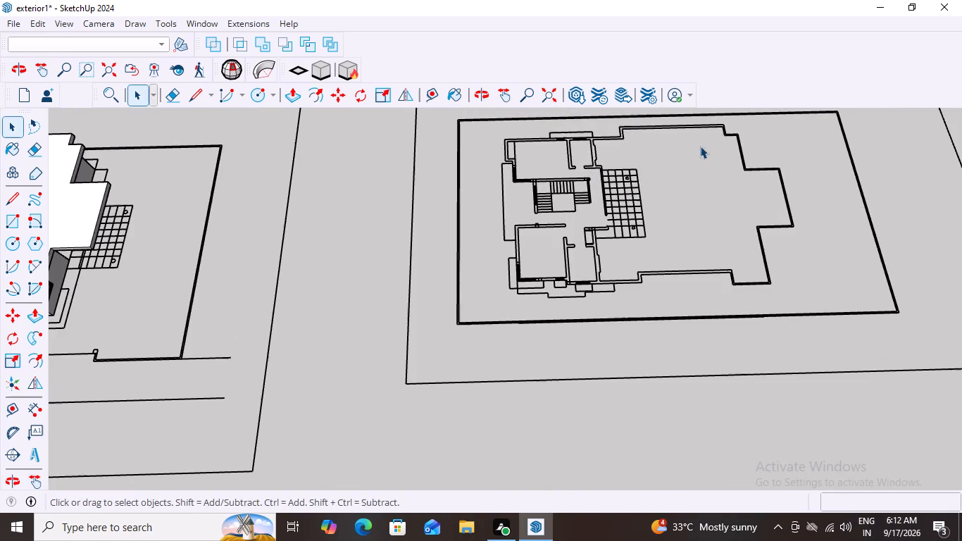
middle_click(696, 138)
scroll(589, 129, up, 2)
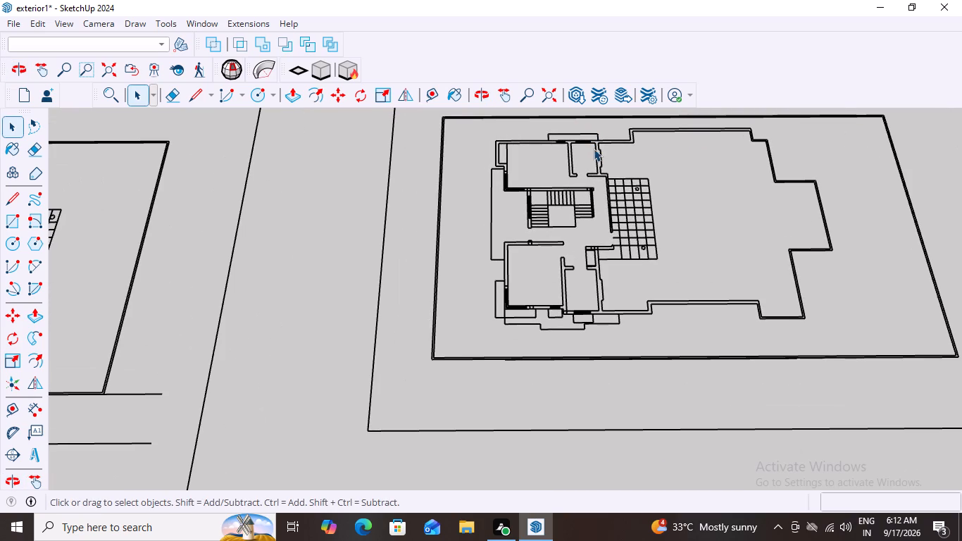
key(l)
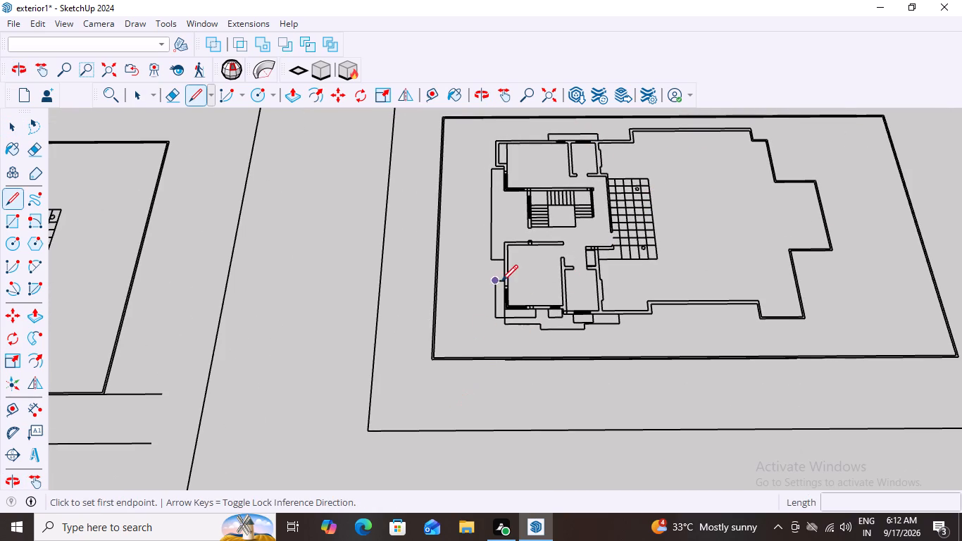
scroll(535, 131, up, 2)
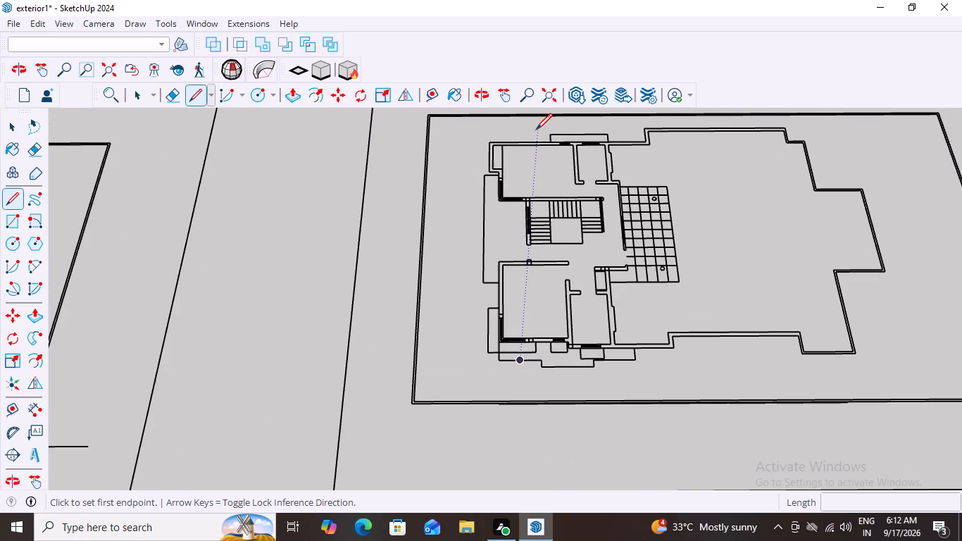
click(498, 344)
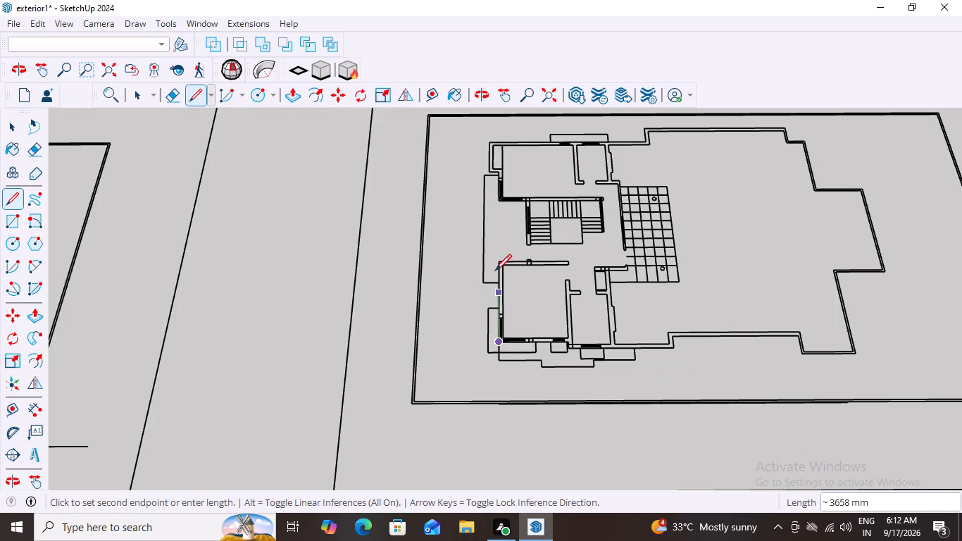
click(499, 263)
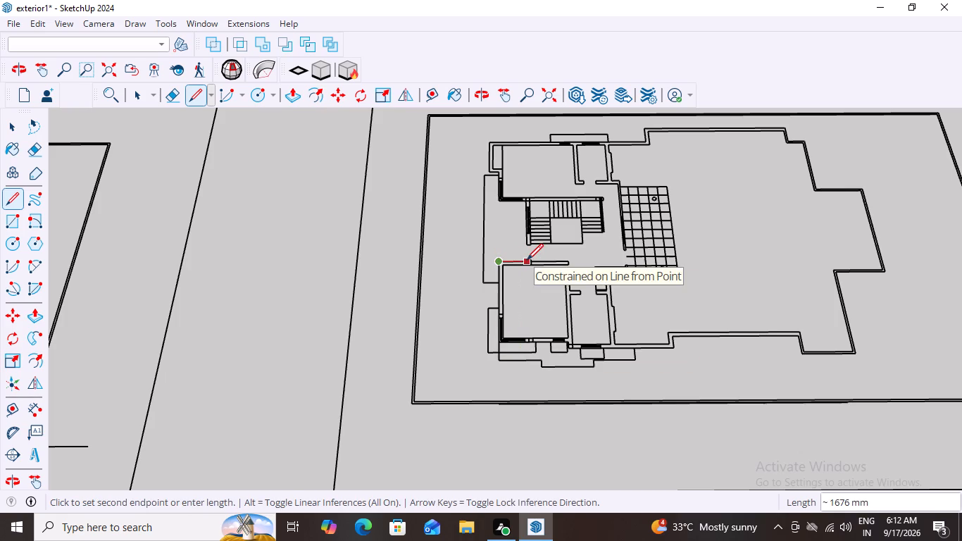
scroll(526, 263, up, 3)
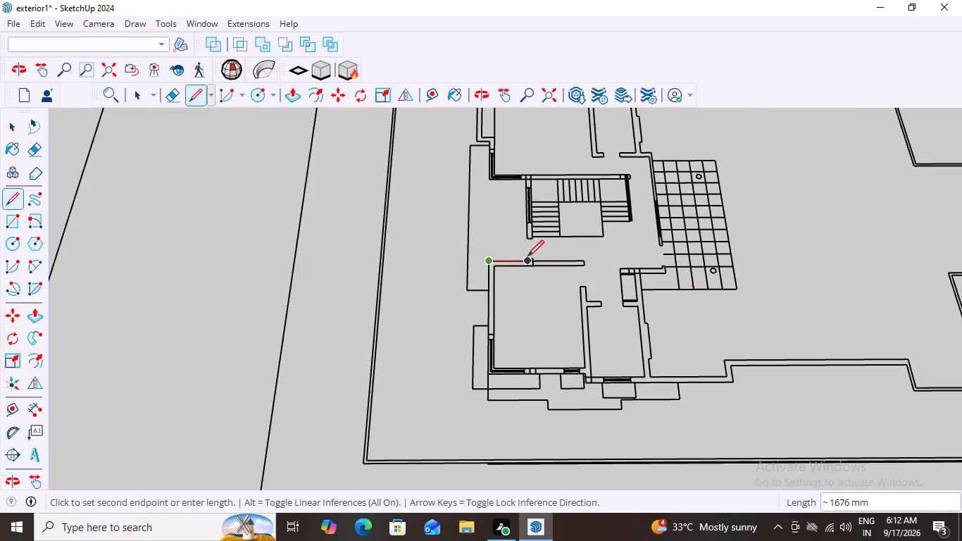
click(526, 263)
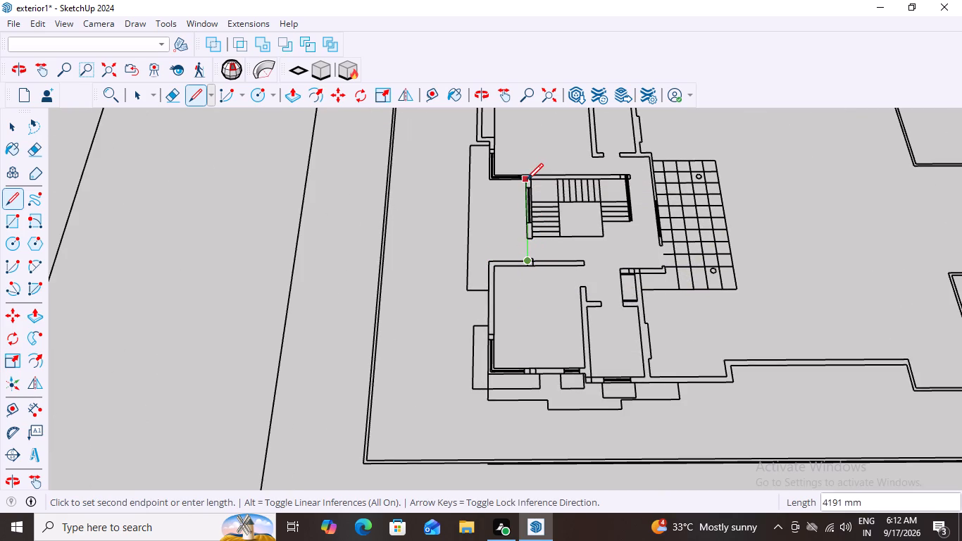
click(527, 180)
click(491, 181)
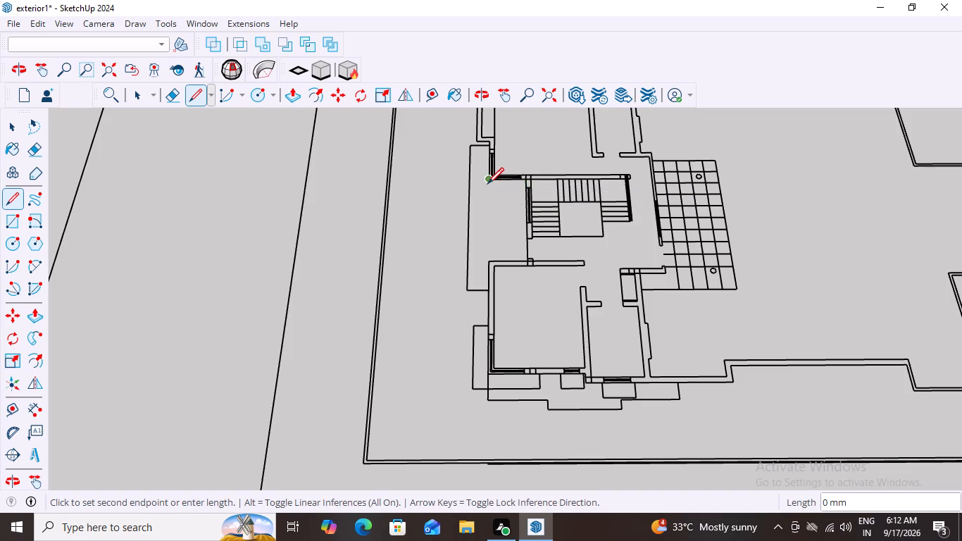
scroll(487, 184, down, 4)
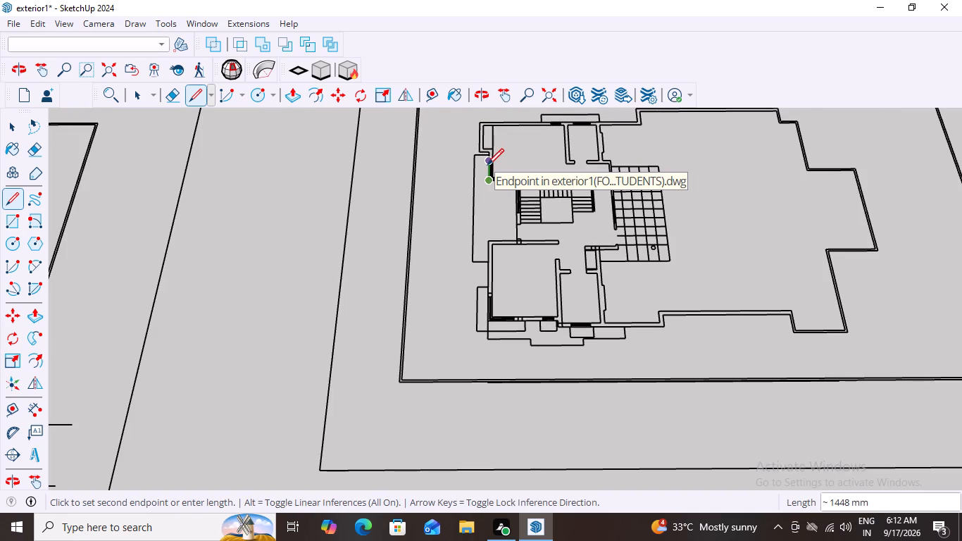
click(489, 155)
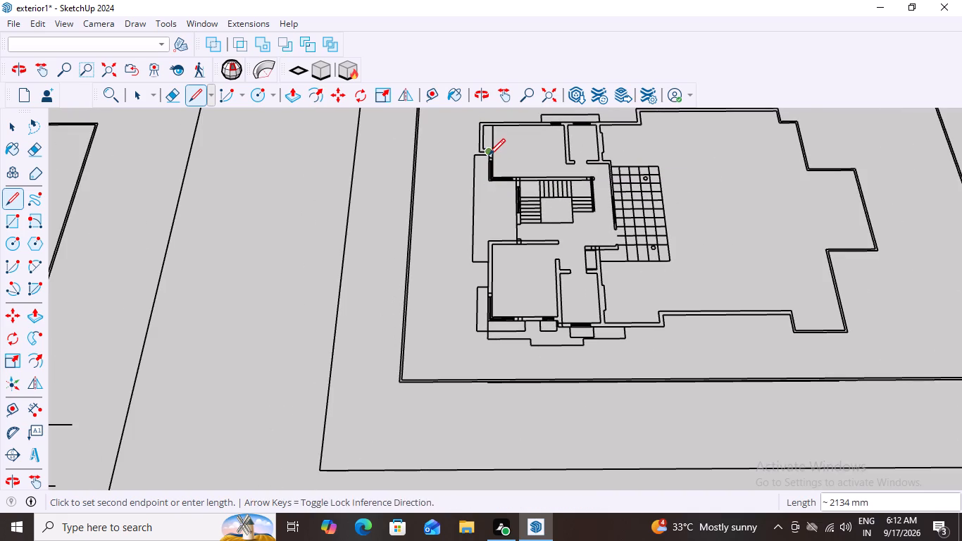
click(480, 154)
click(478, 125)
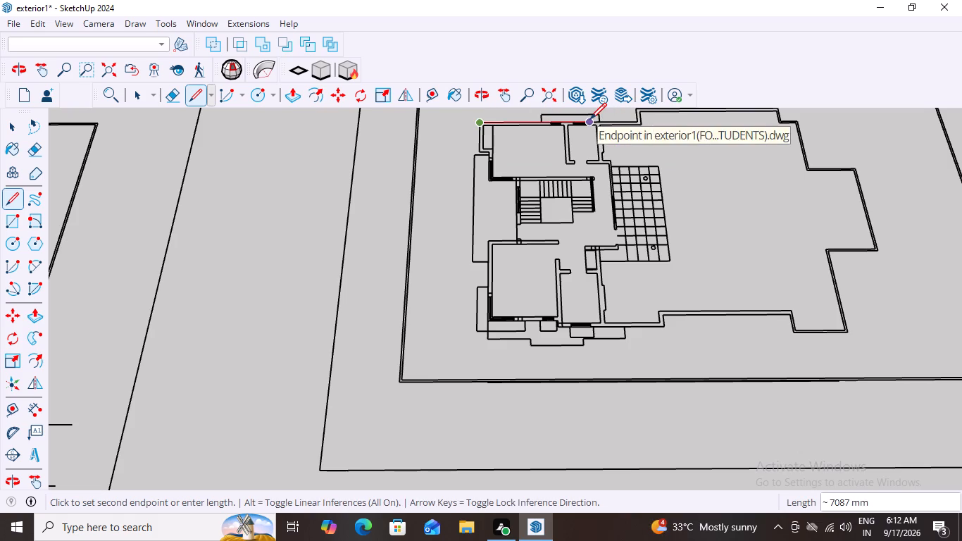
Continue the outline along the far wall, past the gridded area's edge and its setbacks, to the near wall corner.
scroll(601, 123, up, 1)
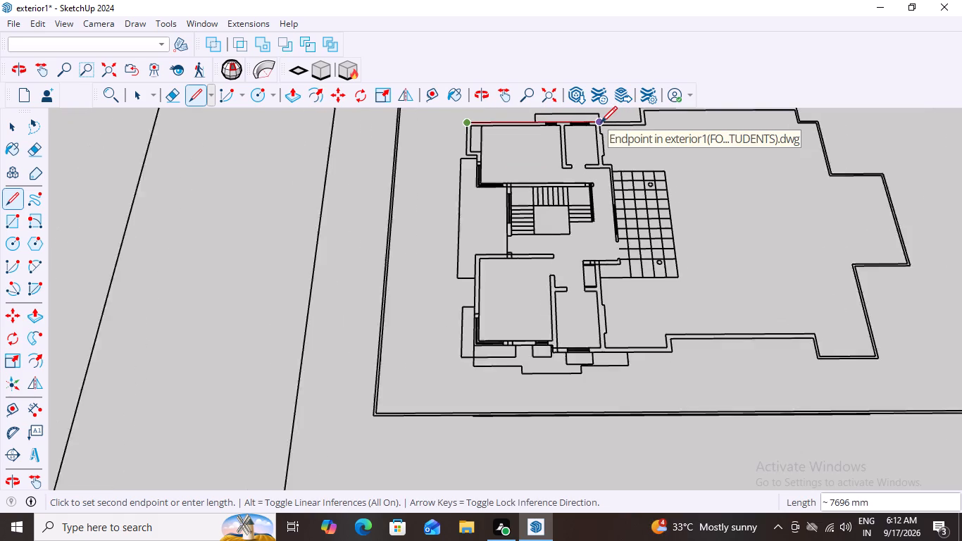
scroll(601, 123, up, 1)
click(599, 119)
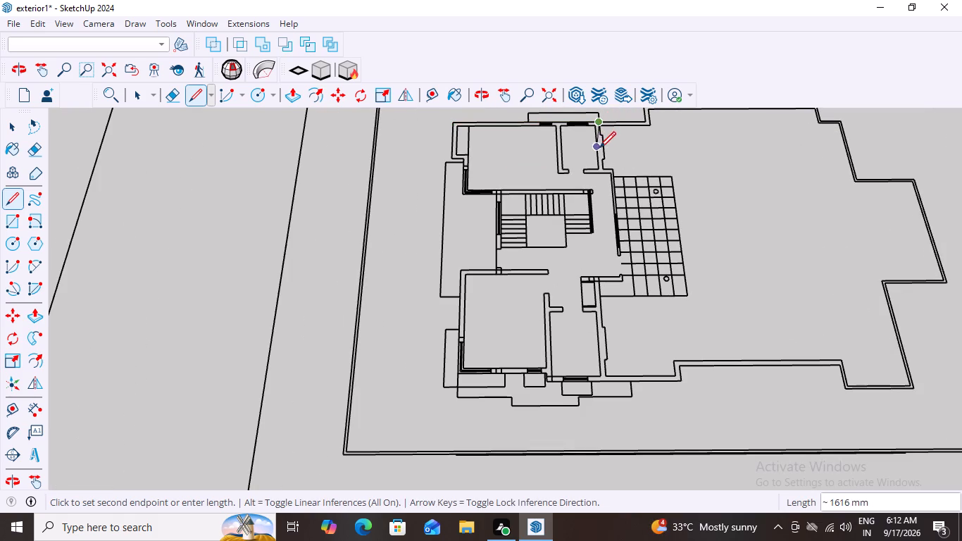
click(603, 168)
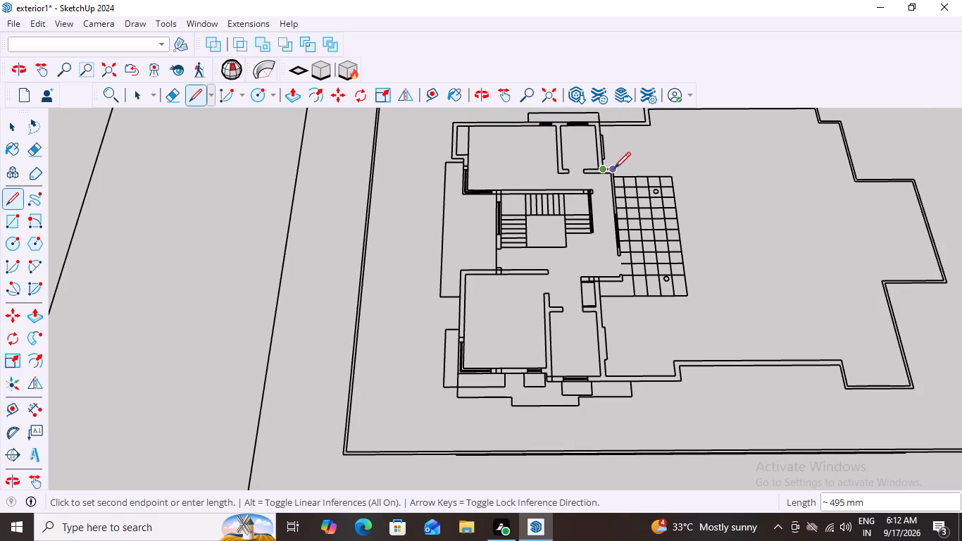
click(614, 168)
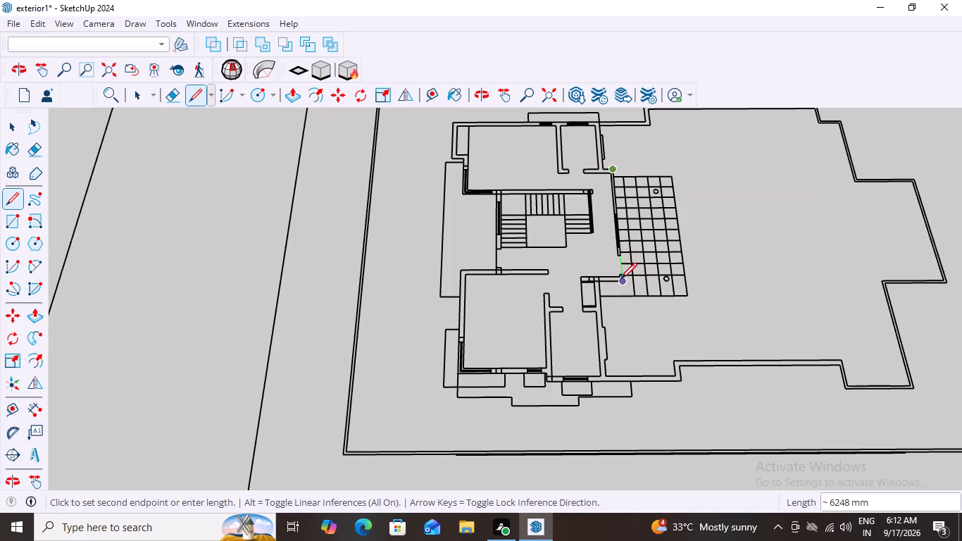
click(623, 280)
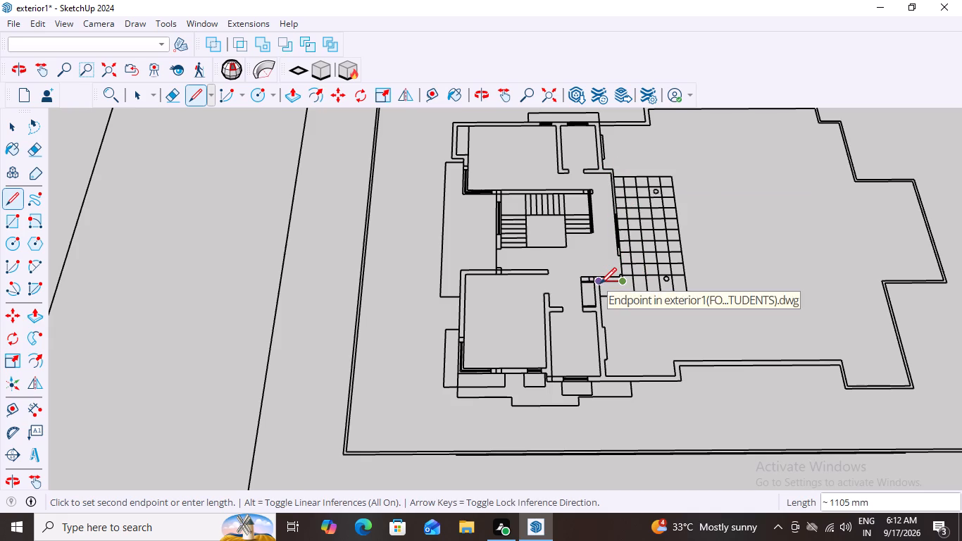
click(600, 284)
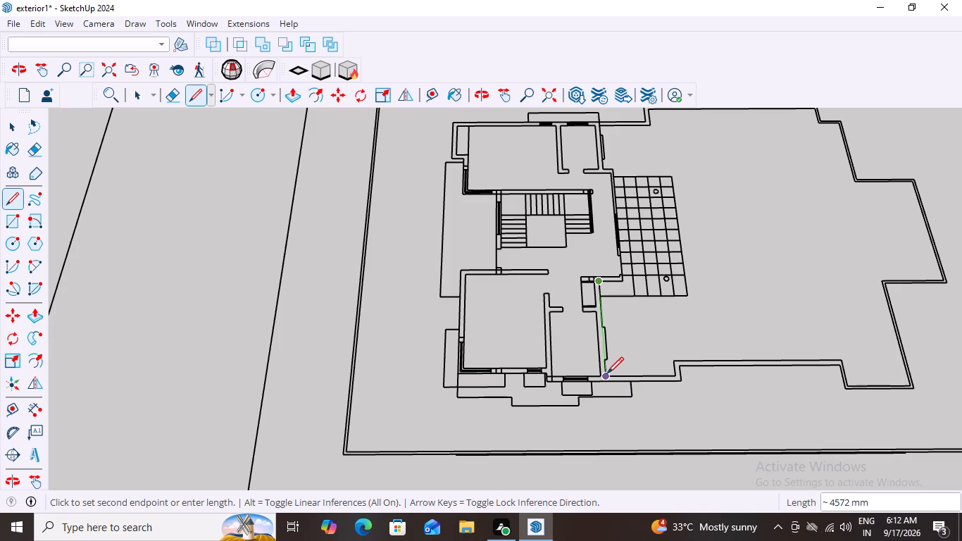
click(607, 383)
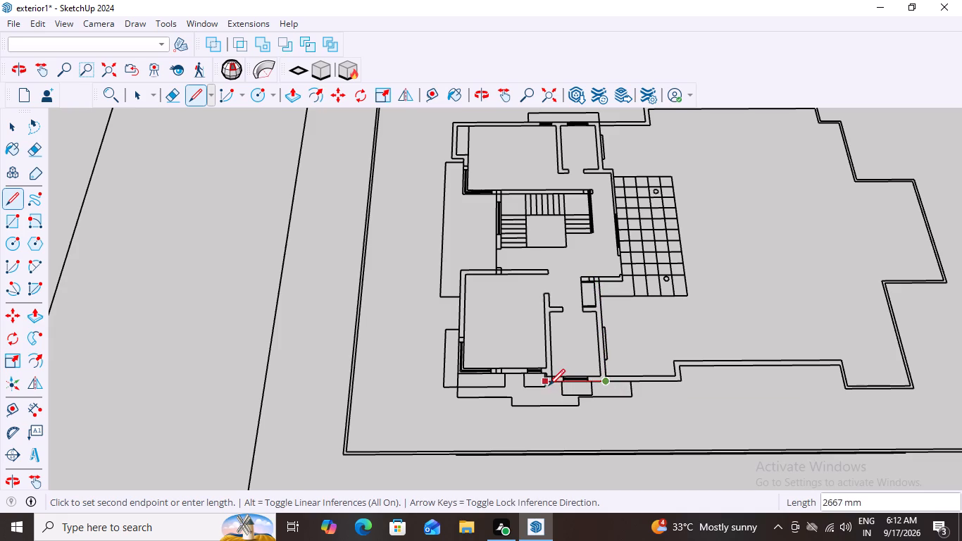
Close the outline along the stepped near wall and back up the lower room's outer wall to form a floor face.
click(549, 383)
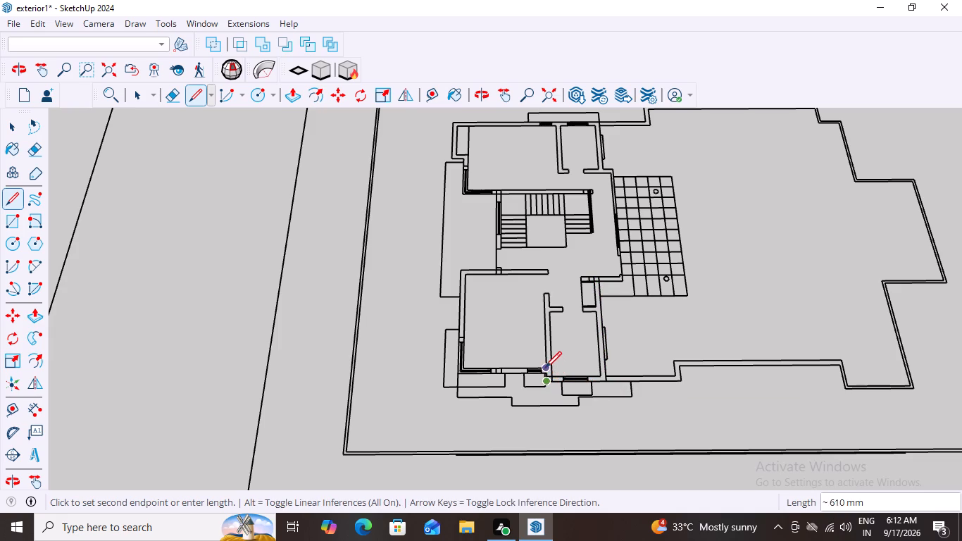
scroll(545, 399, up, 4)
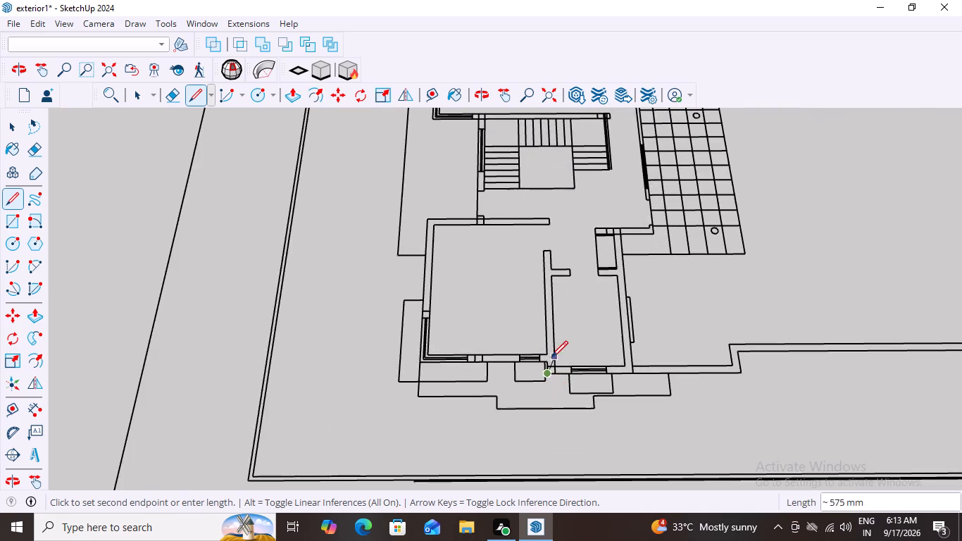
click(546, 362)
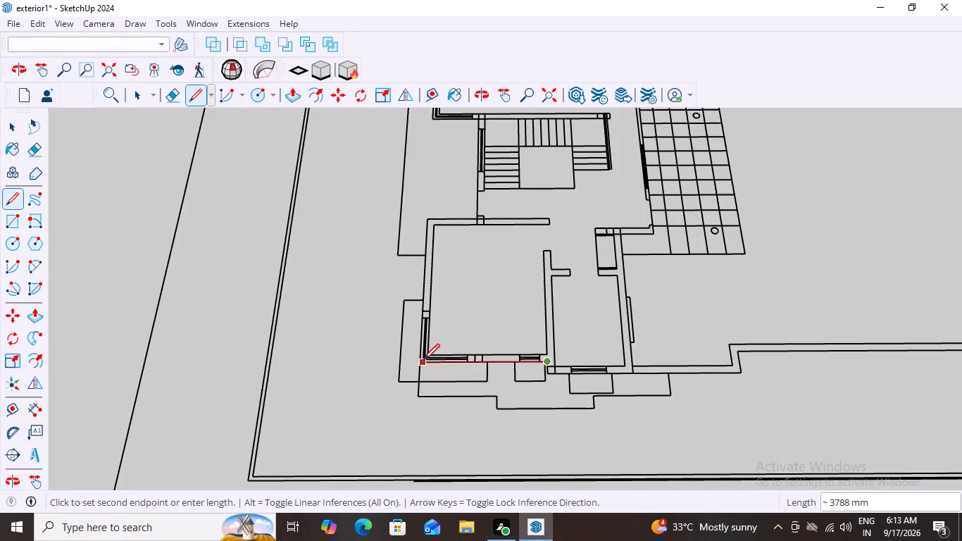
click(423, 360)
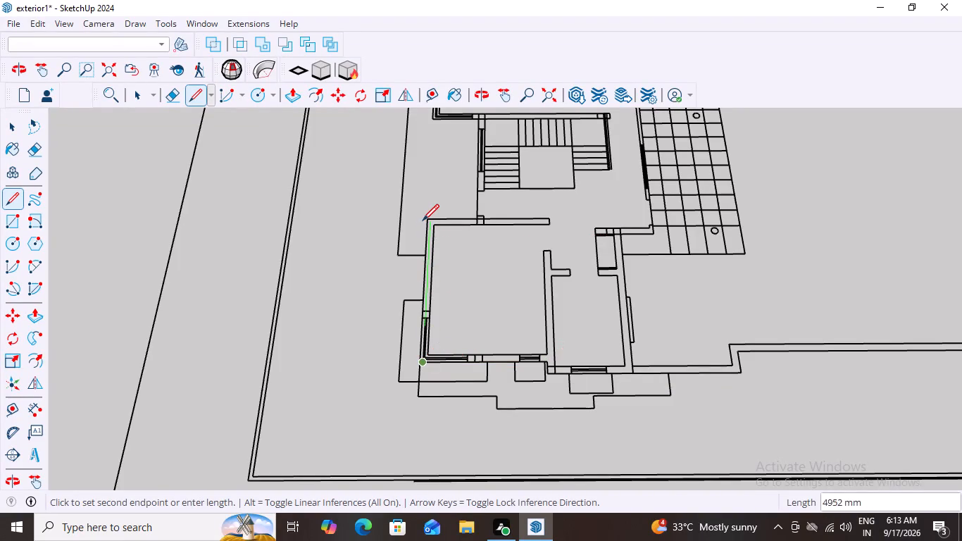
click(425, 218)
scroll(454, 352, down, 6)
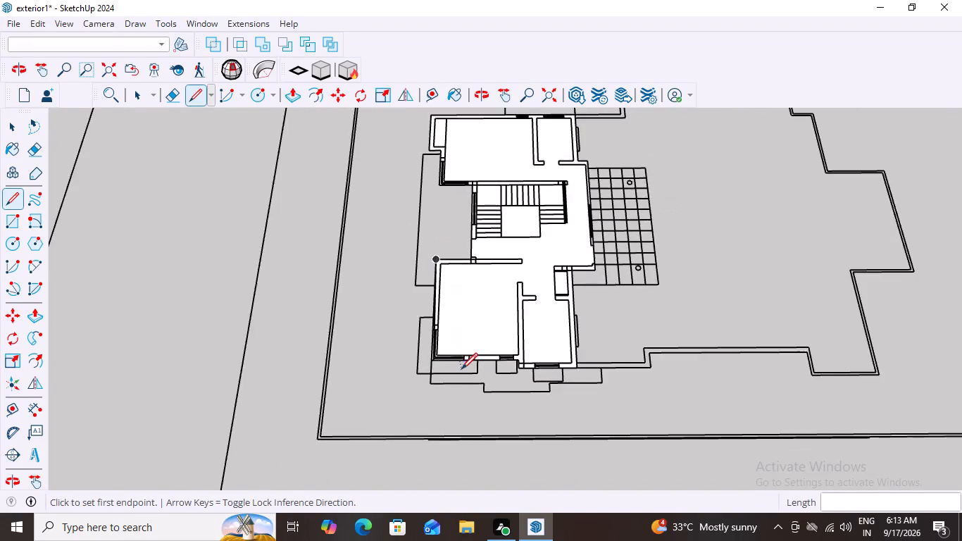
scroll(461, 369, down, 5)
key(space)
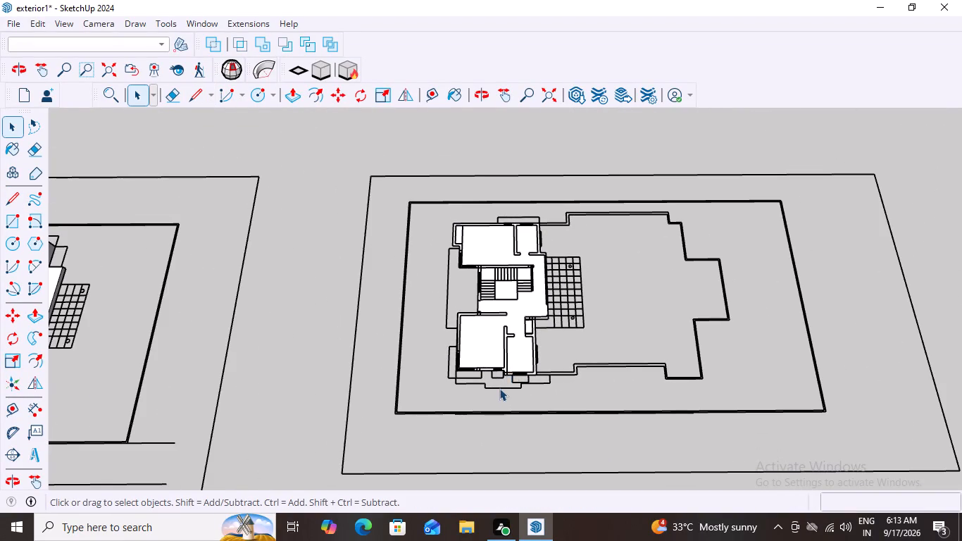
Group the traced floor face together with its boundary edges.
scroll(499, 385, down, 4)
middle_drag(426, 391, 423, 345)
scroll(448, 349, down, 10)
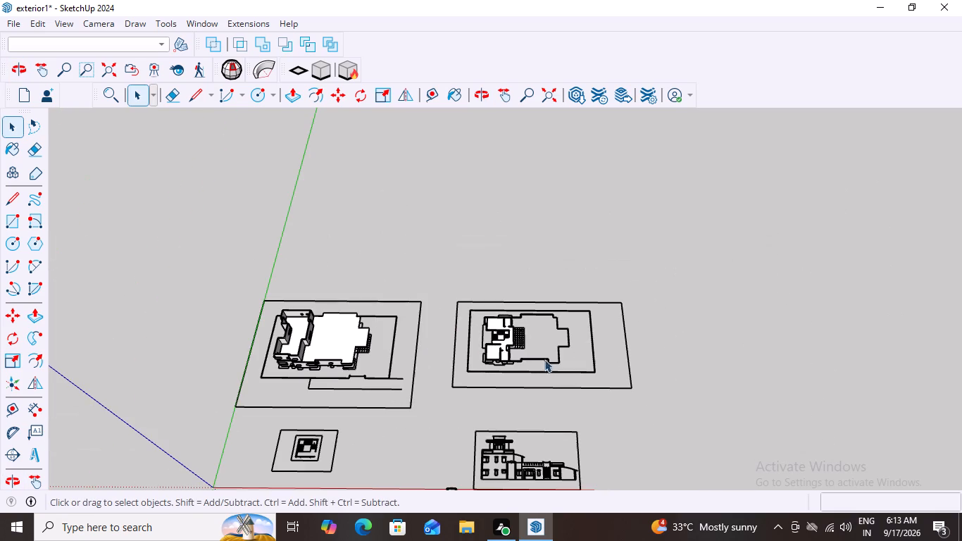
middle_drag(499, 354, 493, 263)
scroll(490, 372, up, 2)
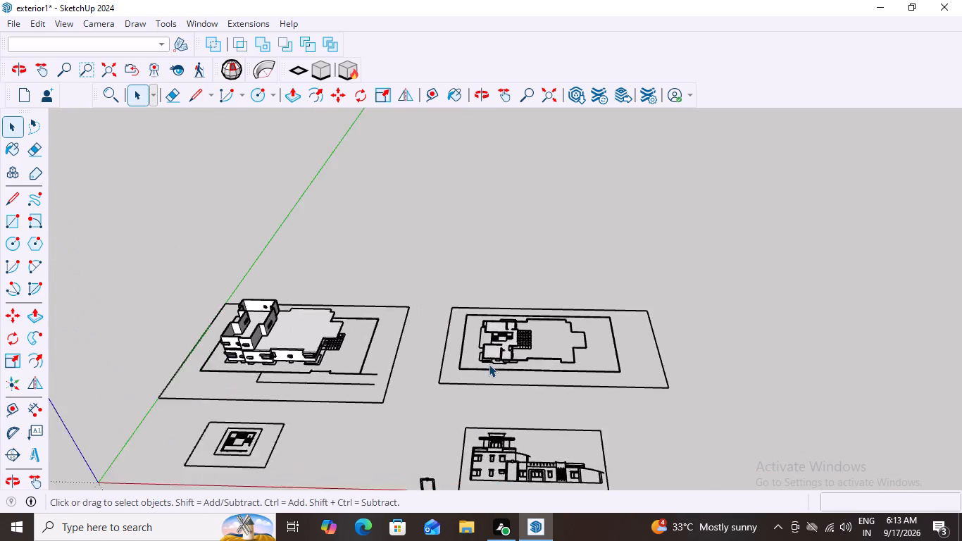
scroll(489, 364, up, 8)
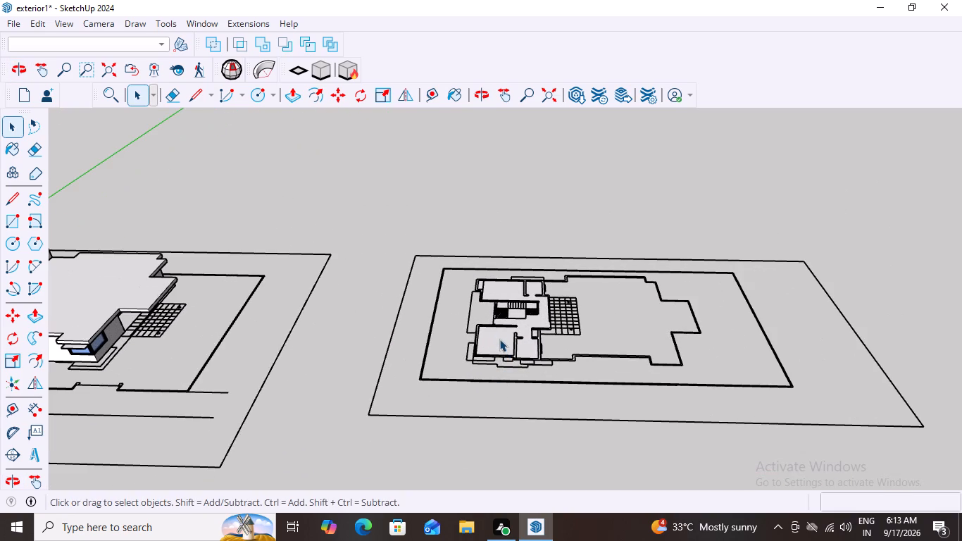
double_click(499, 339)
middle_drag(491, 337, 499, 359)
scroll(500, 352, up, 7)
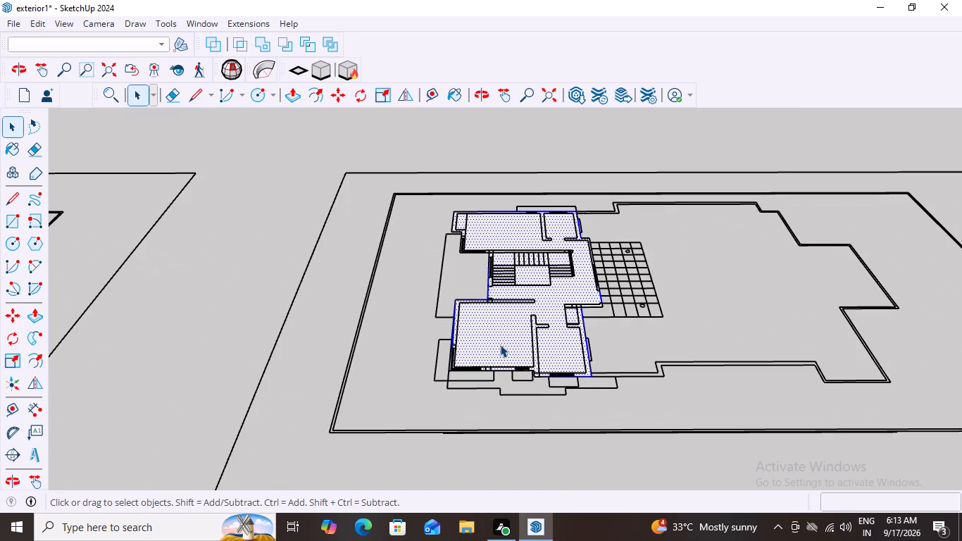
right_click(496, 337)
click(541, 223)
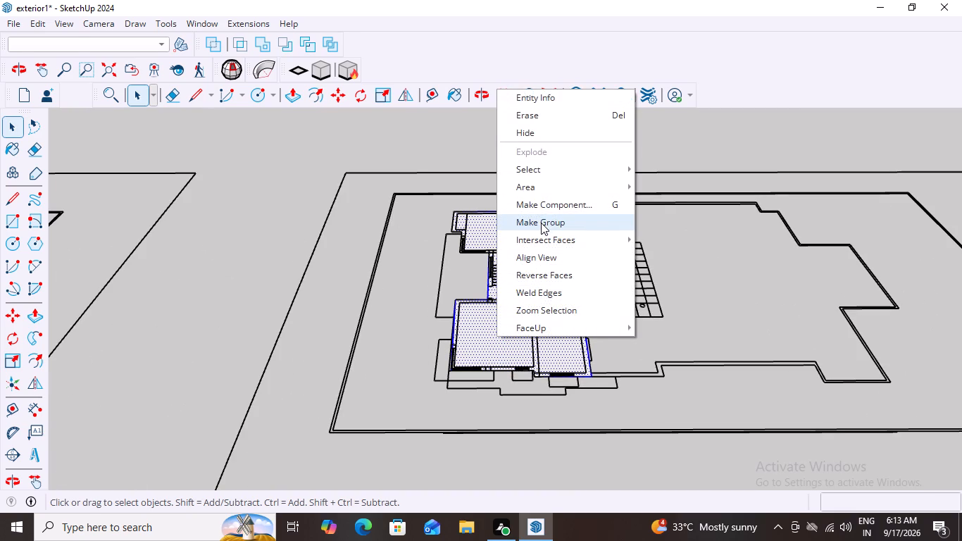
Extrude the grouped floor face upward 200 mm into a slab with Push/Pull, working inside the group.
click(489, 337)
key(p)
click(489, 337)
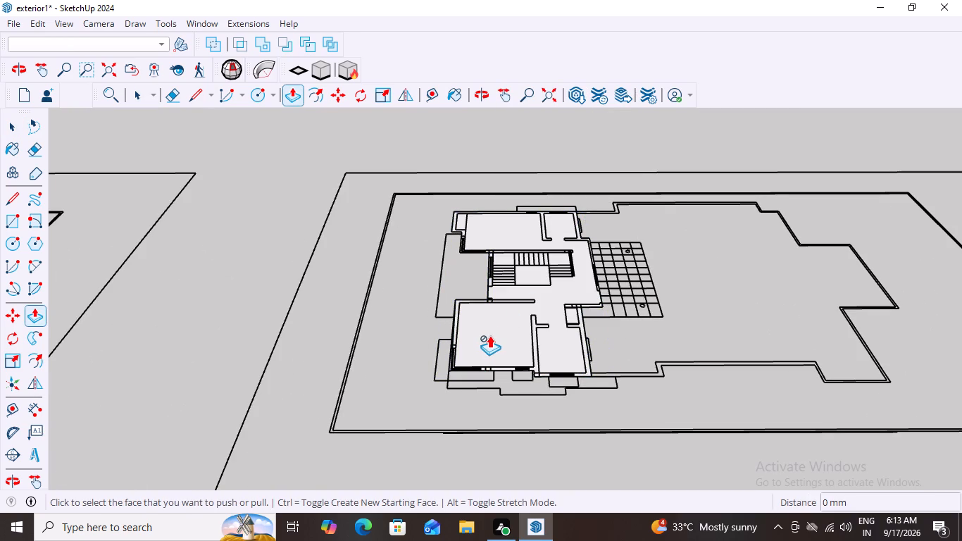
key(space)
double_click(493, 340)
click(493, 340)
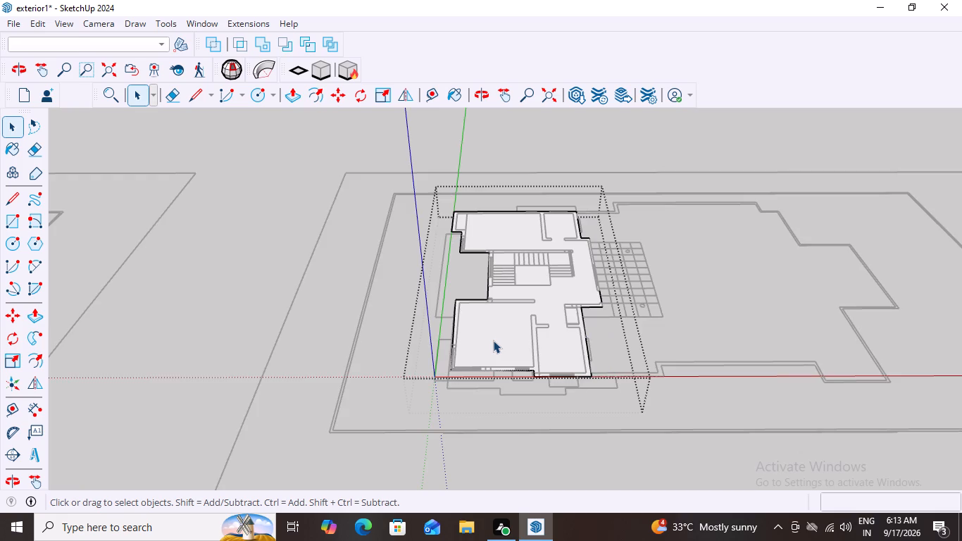
key(p)
click(493, 340)
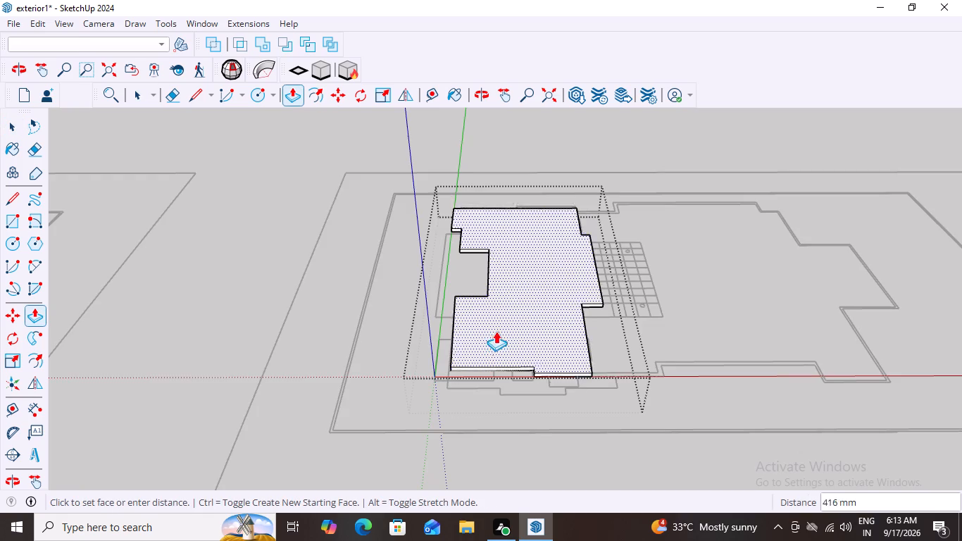
middle_drag(499, 336, 492, 262)
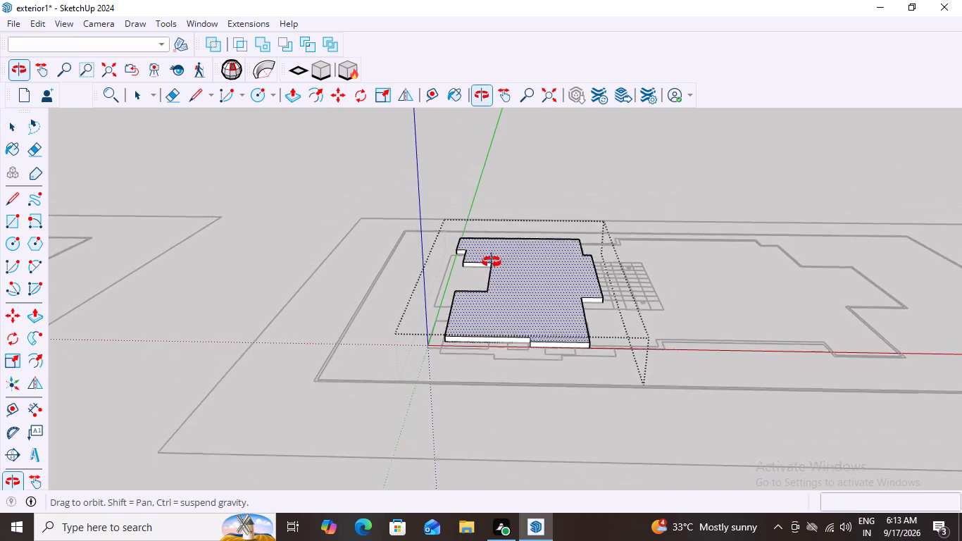
middle_drag(492, 262, 493, 259)
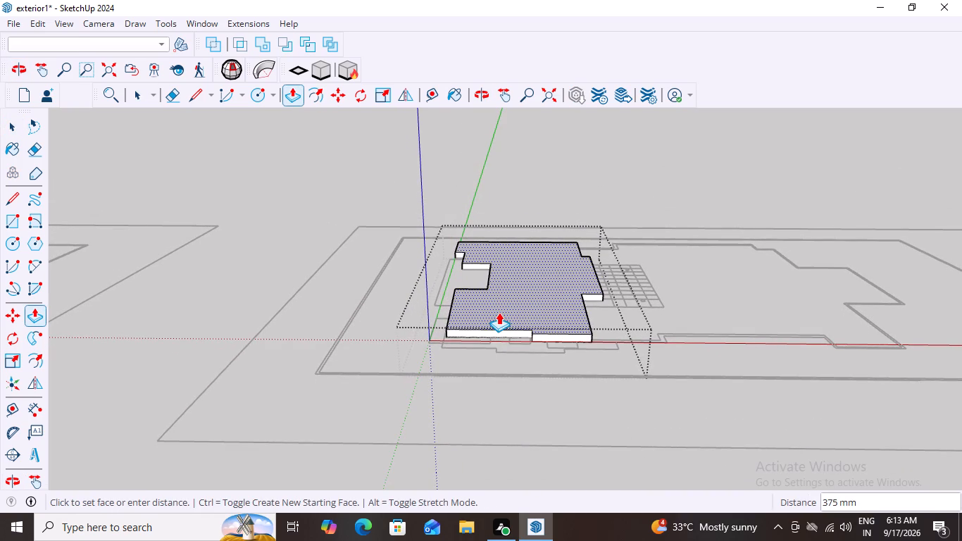
middle_drag(499, 312, 526, 270)
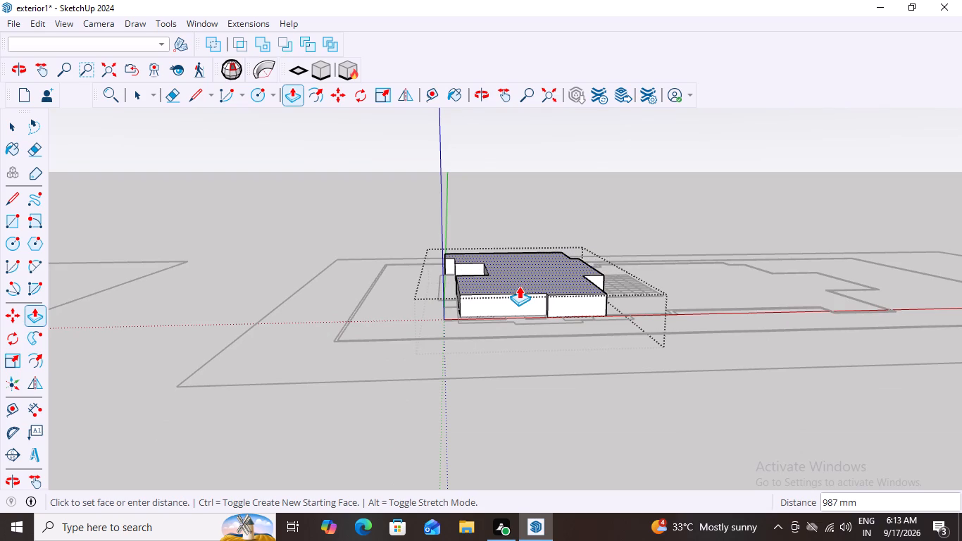
key(2)
text(00)
key(Return)
key(space)
click(458, 384)
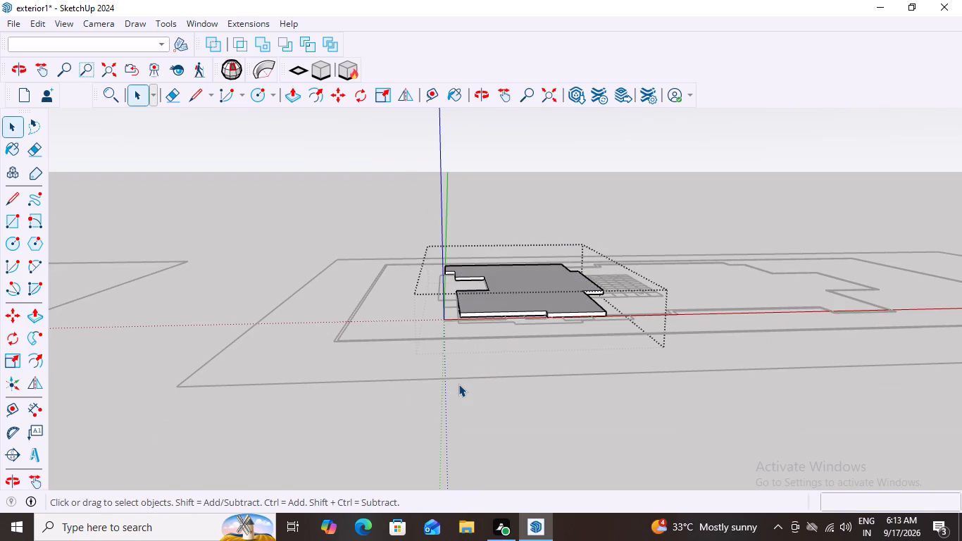
Move the slab by its bottom outer corner onto the matching top wall corner of the building's upper storey.
middle_drag(551, 364, 510, 374)
click(528, 310)
scroll(549, 344, up, 2)
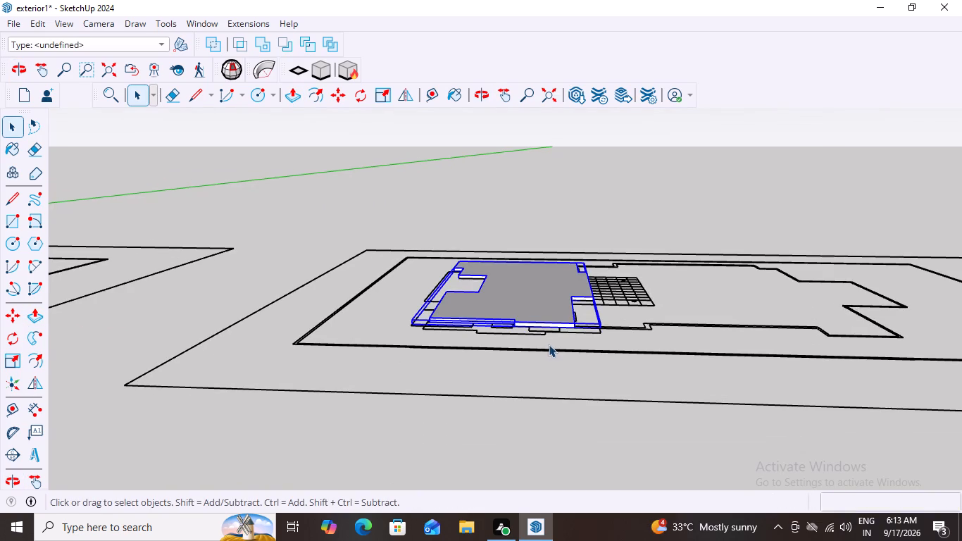
scroll(549, 344, up, 3)
scroll(312, 297, up, 3)
scroll(371, 301, up, 2)
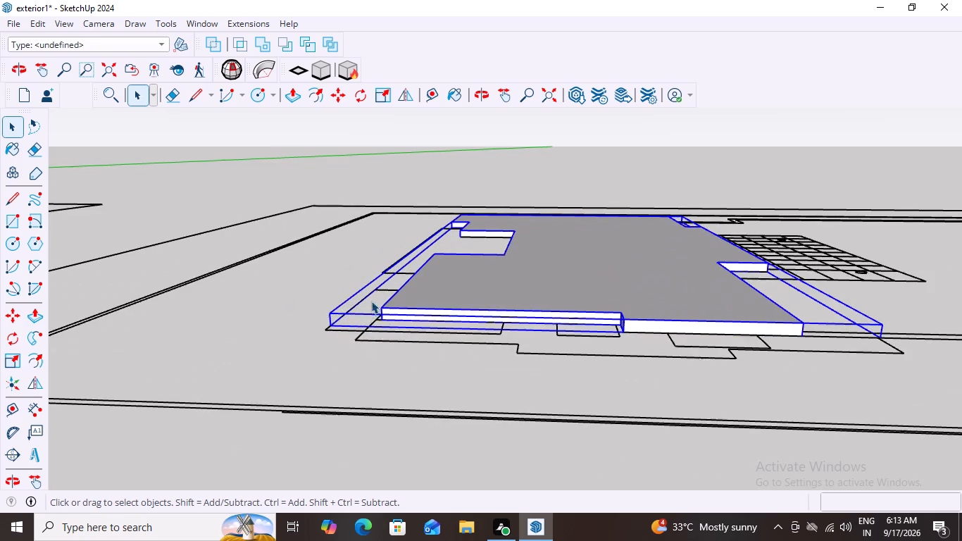
middle_drag(379, 347, 407, 396)
scroll(351, 323, up, 5)
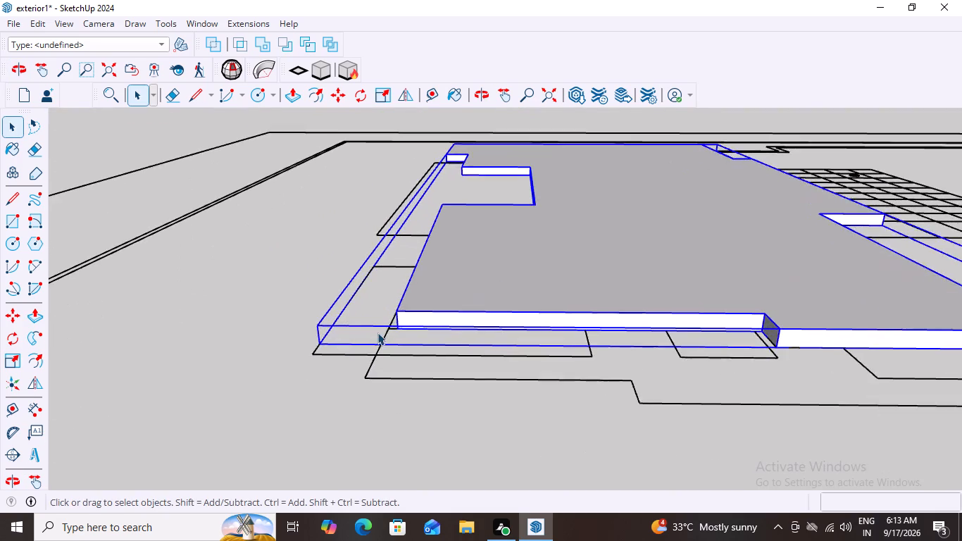
scroll(377, 332, up, 9)
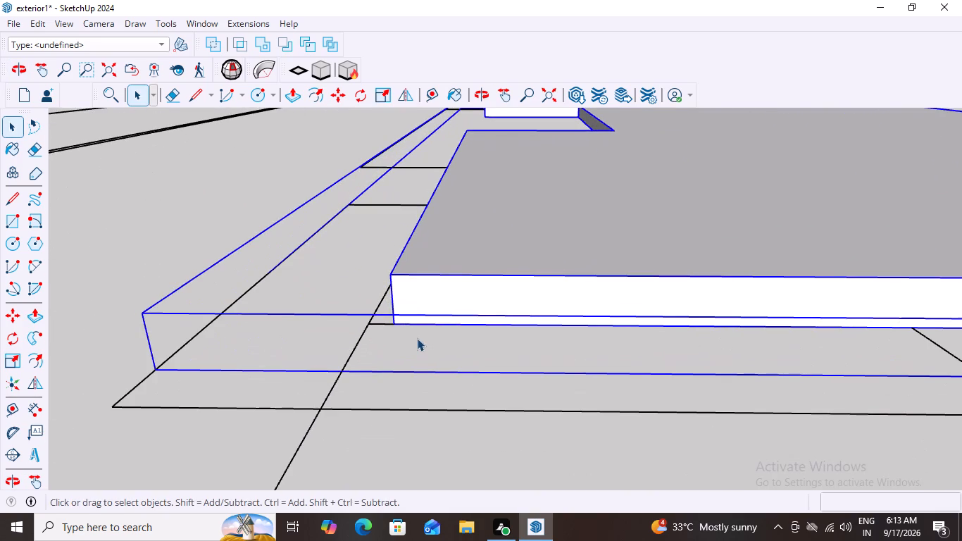
key(m)
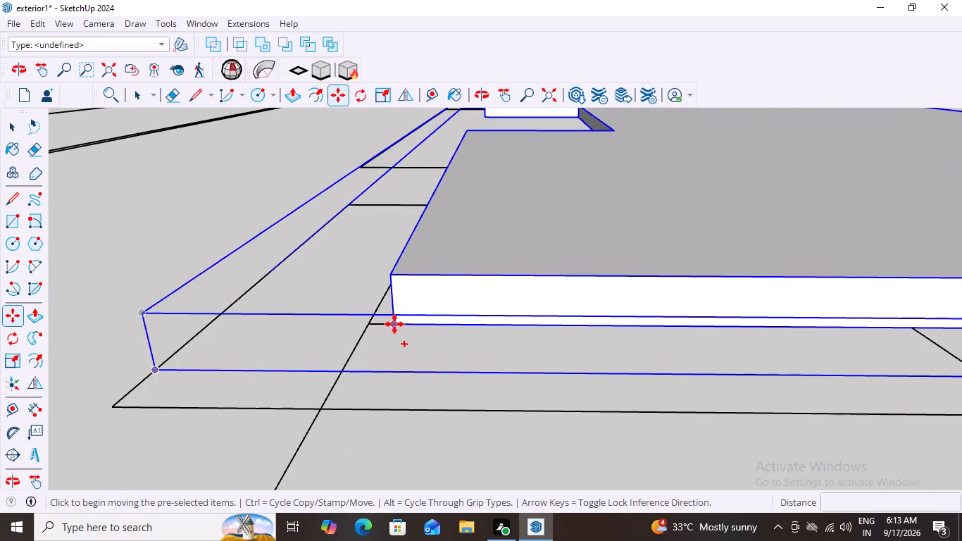
click(394, 324)
scroll(317, 317, down, 12)
scroll(571, 303, down, 10)
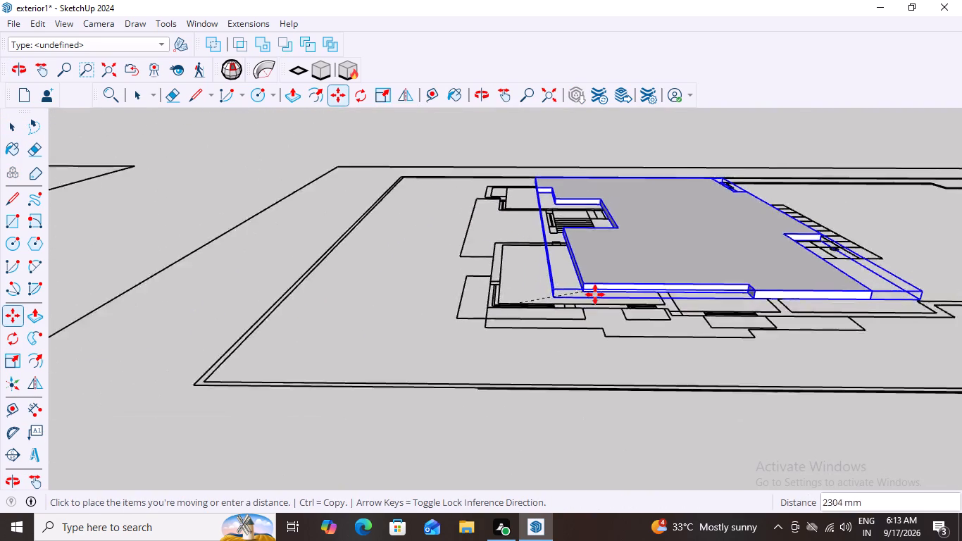
scroll(595, 294, down, 20)
scroll(595, 294, down, 4)
scroll(340, 263, up, 16)
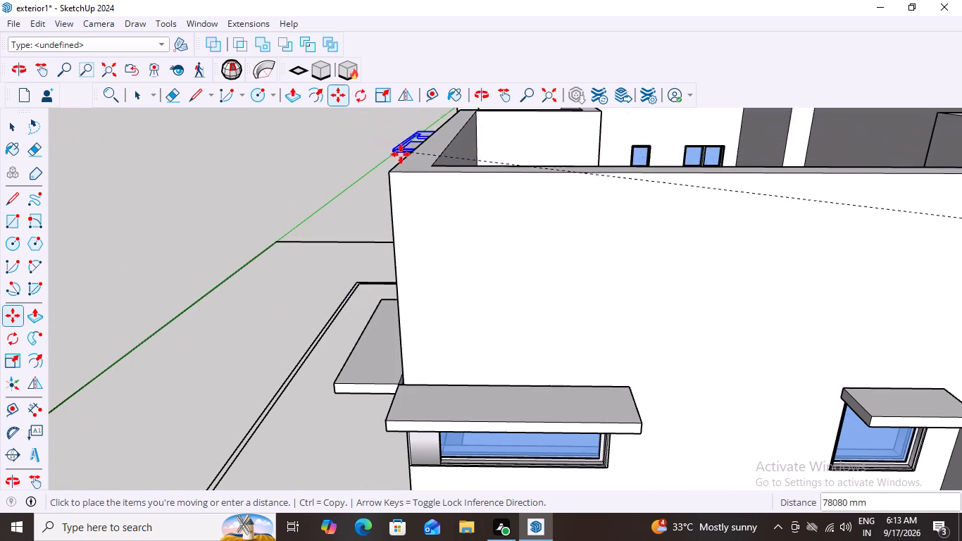
click(390, 171)
scroll(261, 255, down, 9)
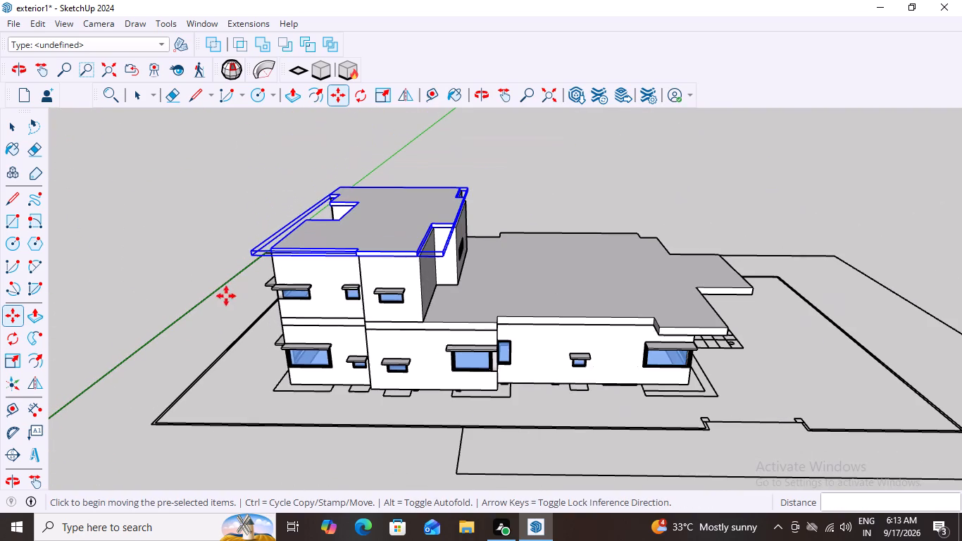
key(space)
click(531, 133)
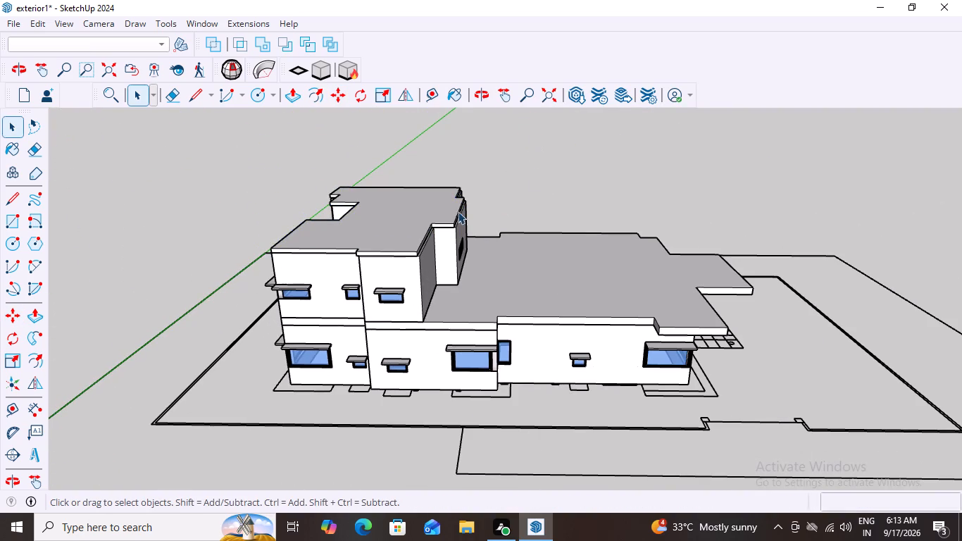
Shift the upper roof slab about 98 mm so its bottom corner meets the wall's top corner beside the lower roof.
middle_drag(458, 211, 444, 241)
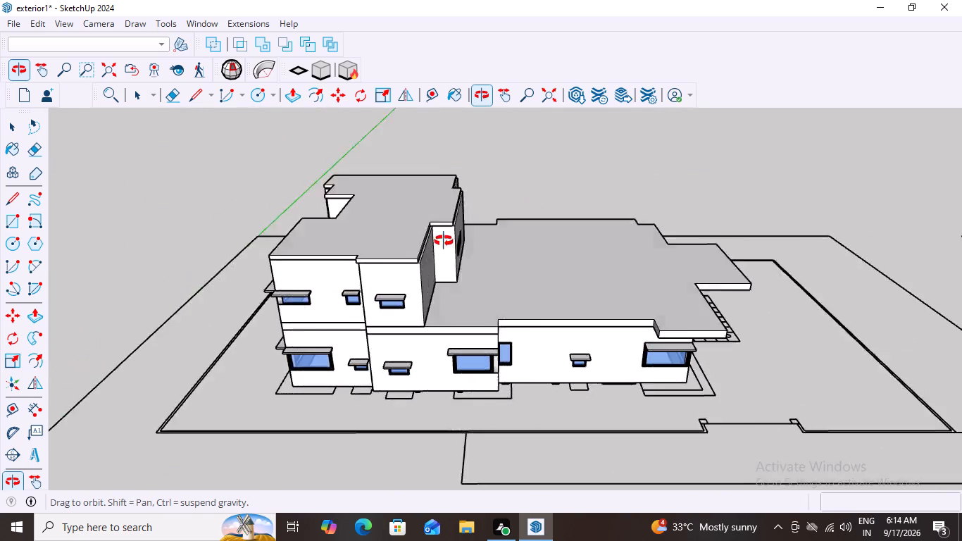
middle_drag(444, 241, 563, 322)
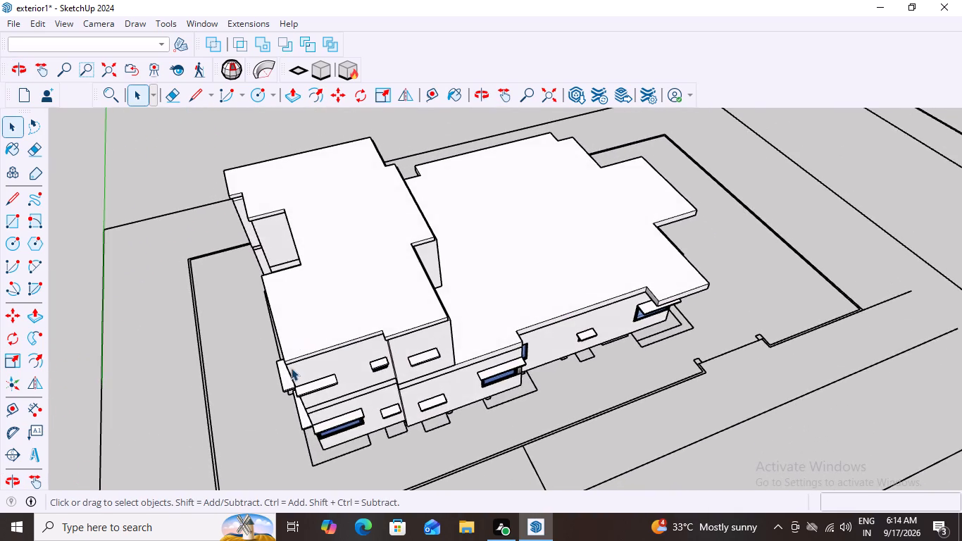
scroll(293, 369, up, 2)
middle_drag(477, 305, 309, 328)
scroll(446, 316, up, 1)
scroll(394, 294, up, 4)
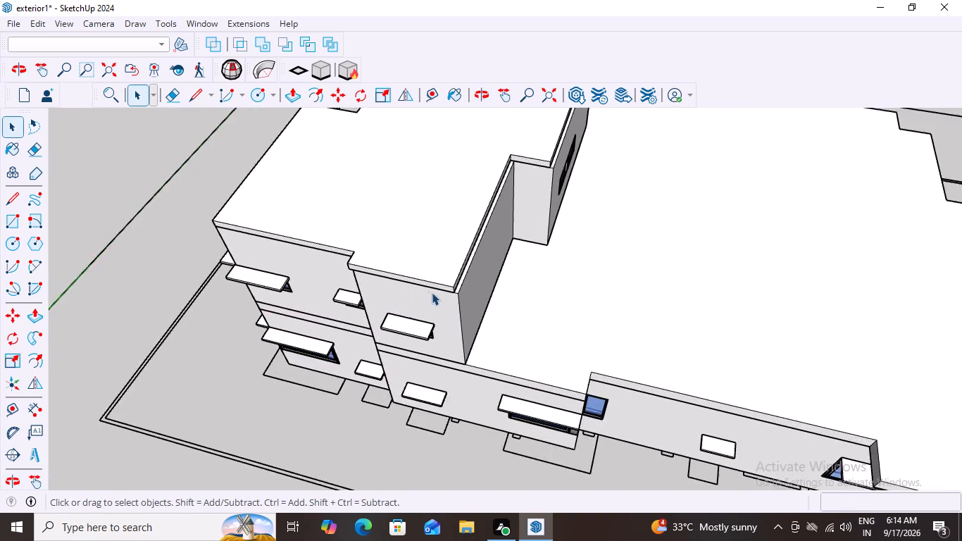
scroll(432, 292, up, 6)
middle_drag(367, 263, 606, 192)
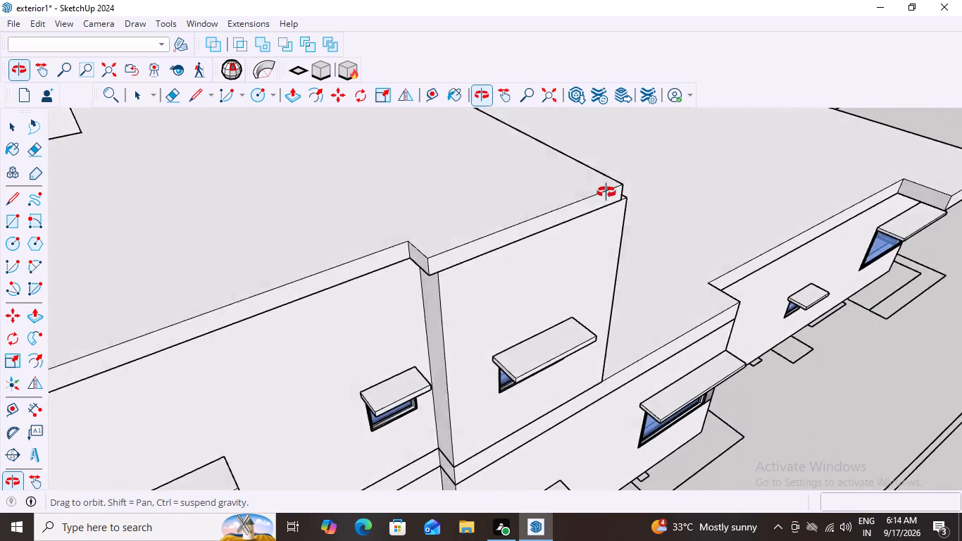
middle_drag(606, 192, 635, 125)
scroll(571, 179, down, 3)
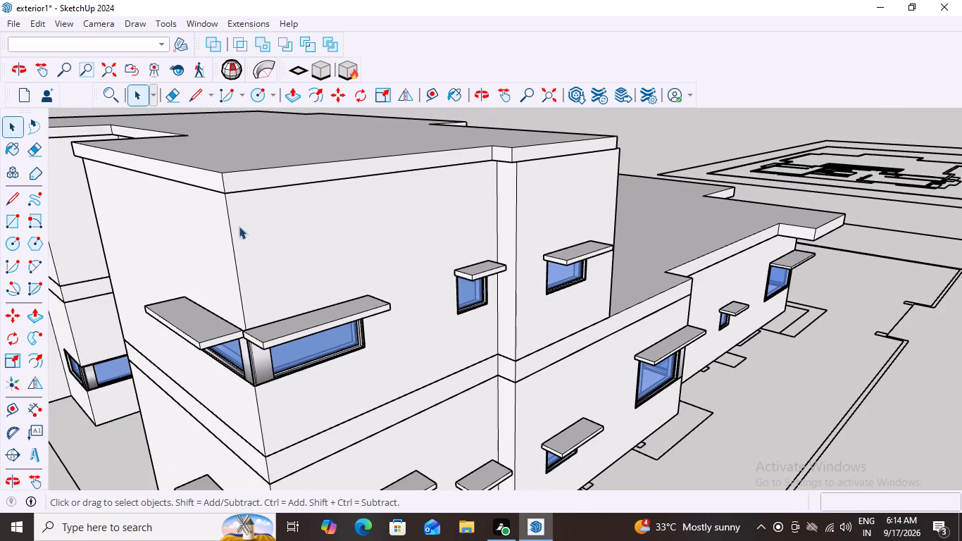
scroll(220, 198, up, 2)
click(232, 147)
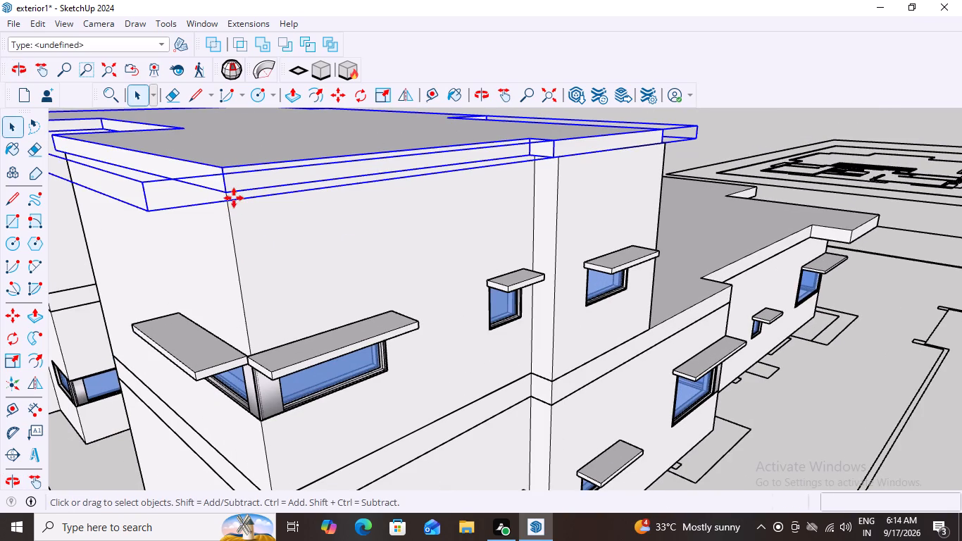
key(m)
middle_drag(706, 188, 514, 218)
scroll(499, 195, up, 2)
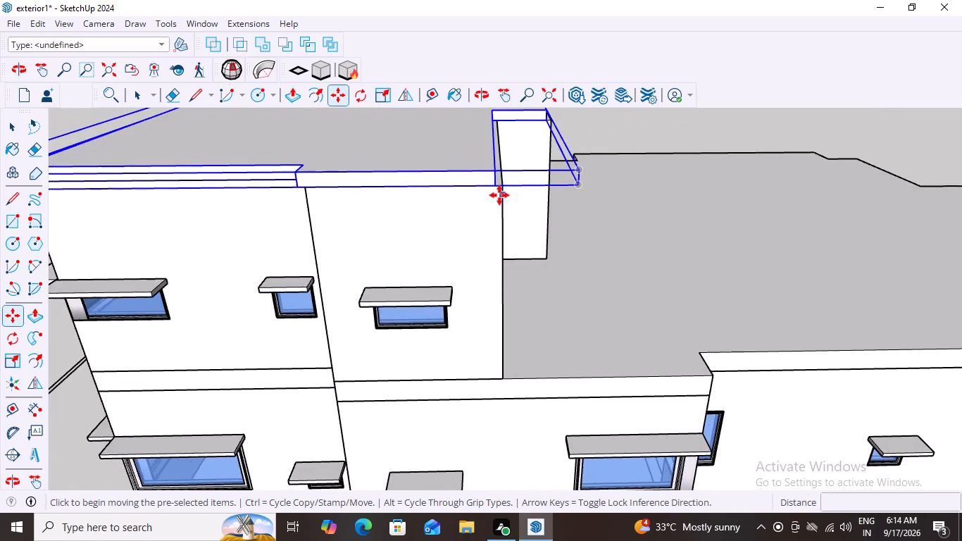
scroll(499, 195, up, 2)
click(492, 178)
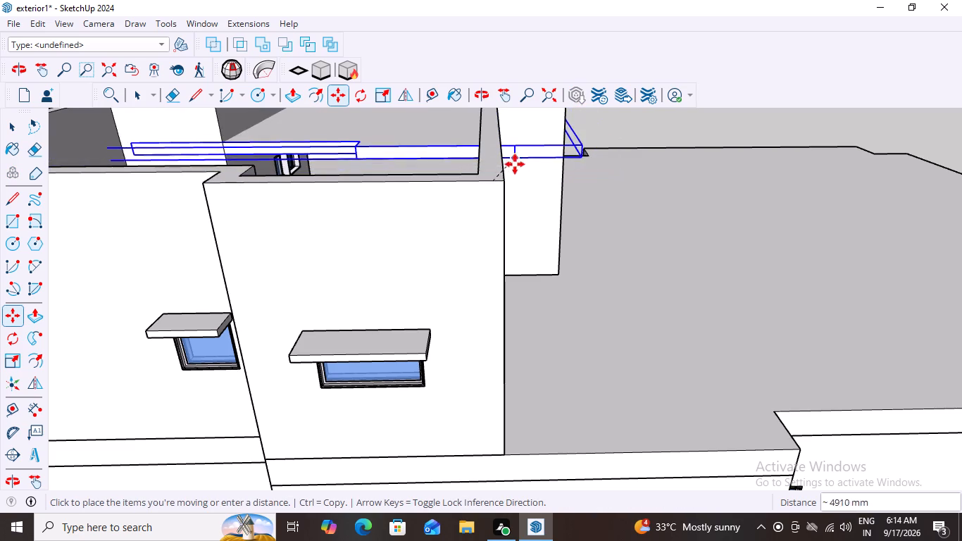
click(503, 182)
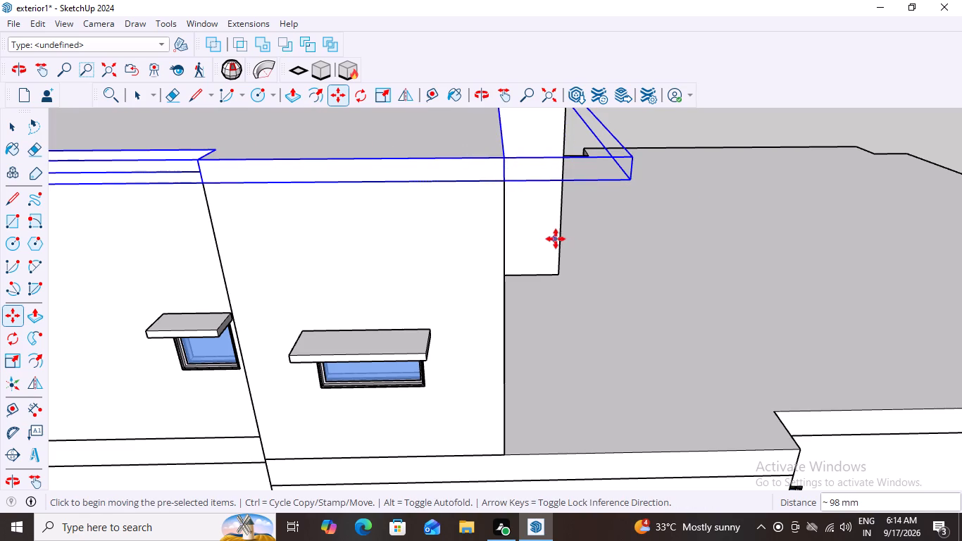
key(space)
click(630, 227)
Push/Pull the upper roof slab's side face outward to the outer face of the wall below, inside its group.
scroll(634, 233, down, 10)
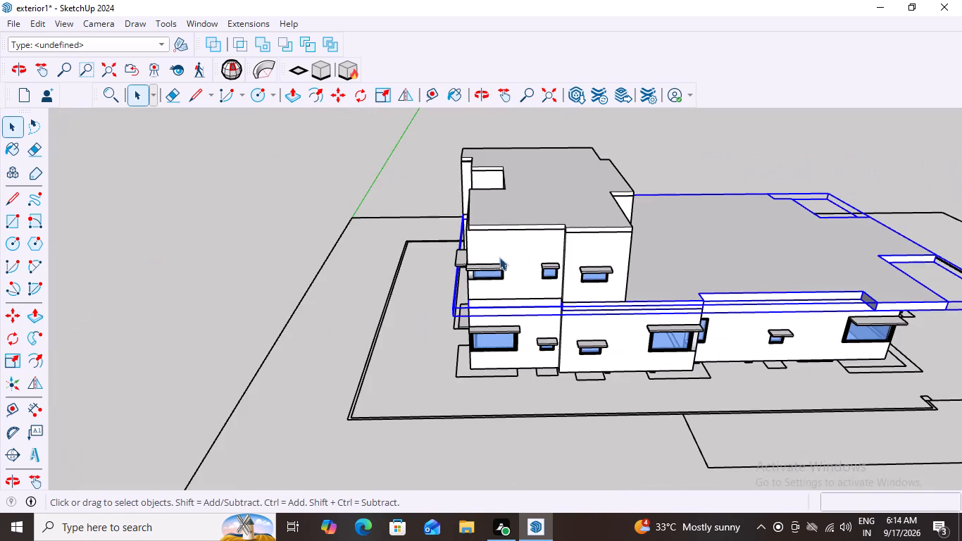
middle_drag(499, 257, 617, 288)
scroll(482, 237, up, 2)
middle_drag(496, 244, 464, 285)
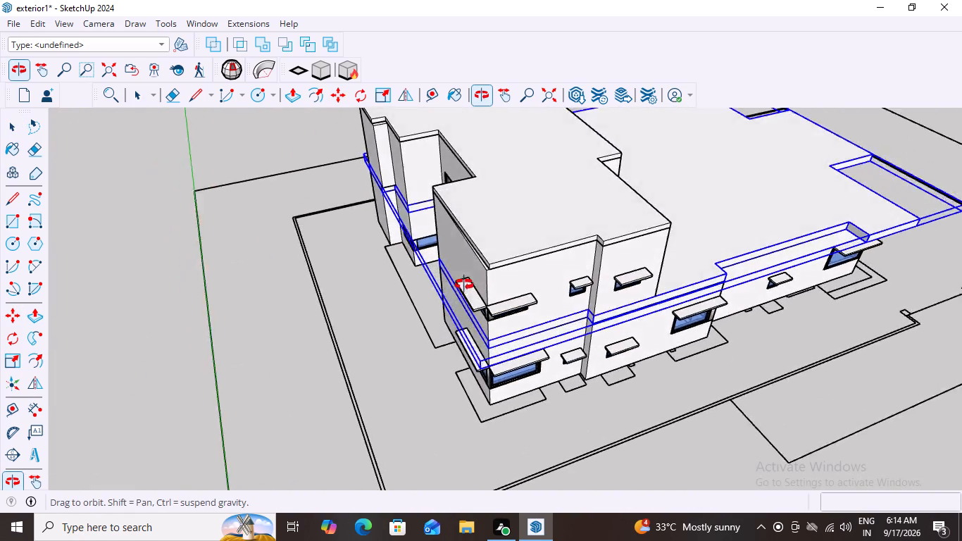
middle_drag(464, 285, 414, 305)
scroll(416, 304, up, 1)
scroll(475, 276, up, 6)
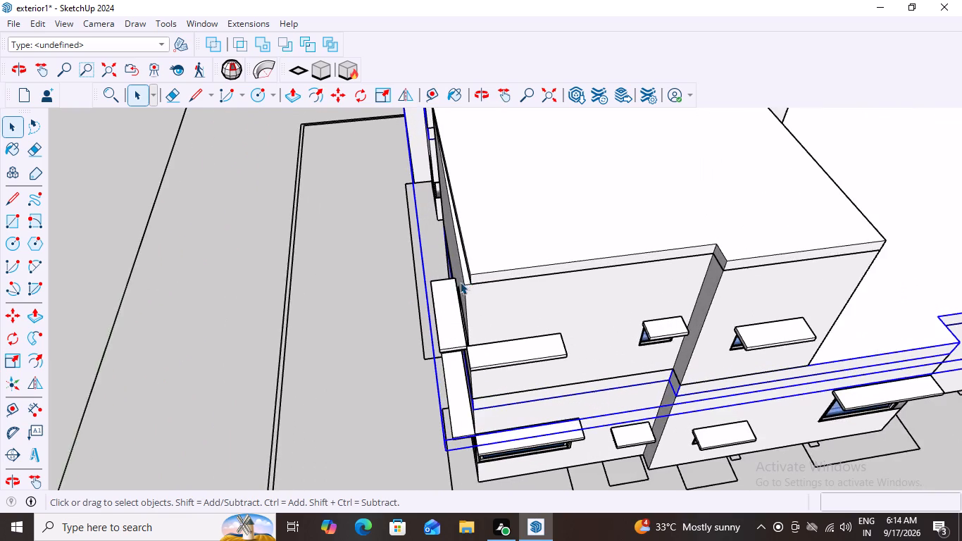
middle_drag(460, 282, 740, 309)
scroll(549, 304, up, 3)
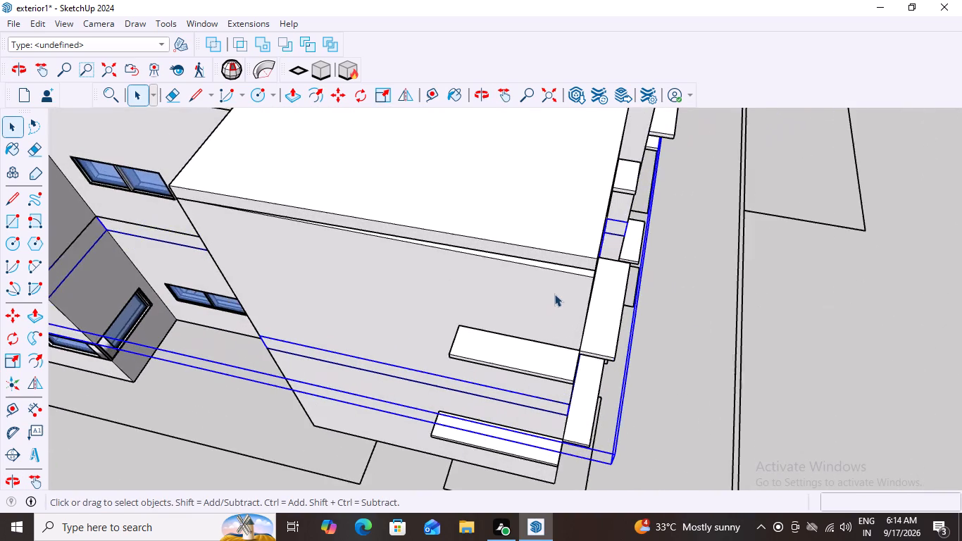
scroll(556, 279, up, 2)
click(559, 253)
double_click(559, 253)
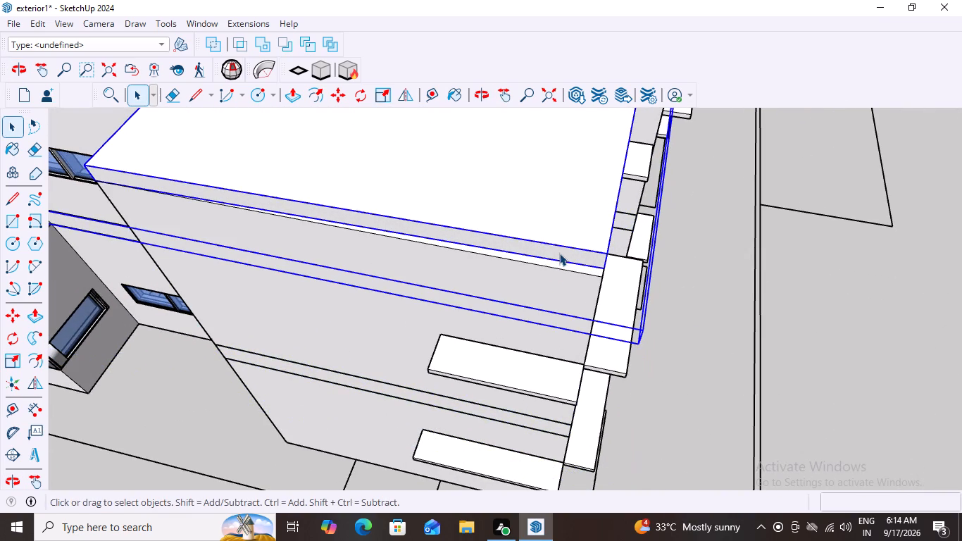
click(559, 253)
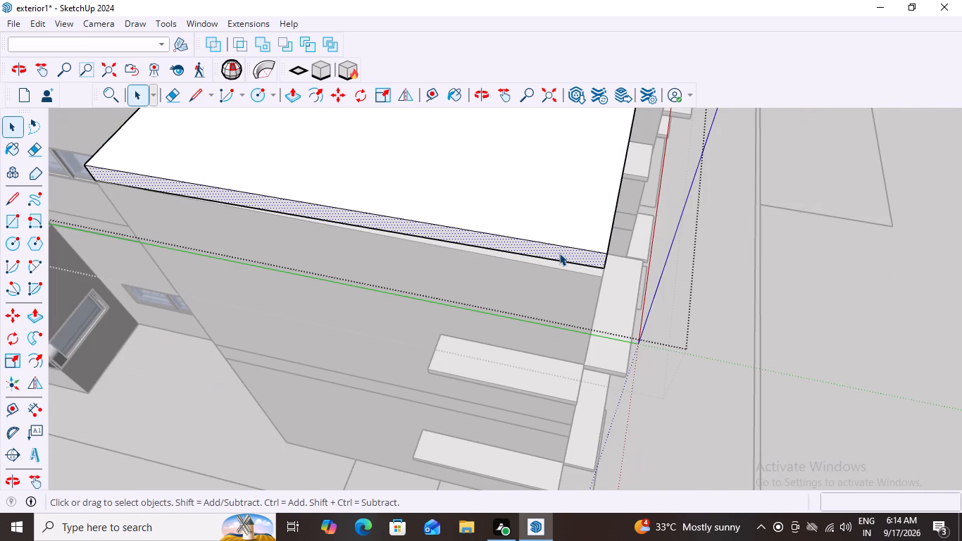
key(p)
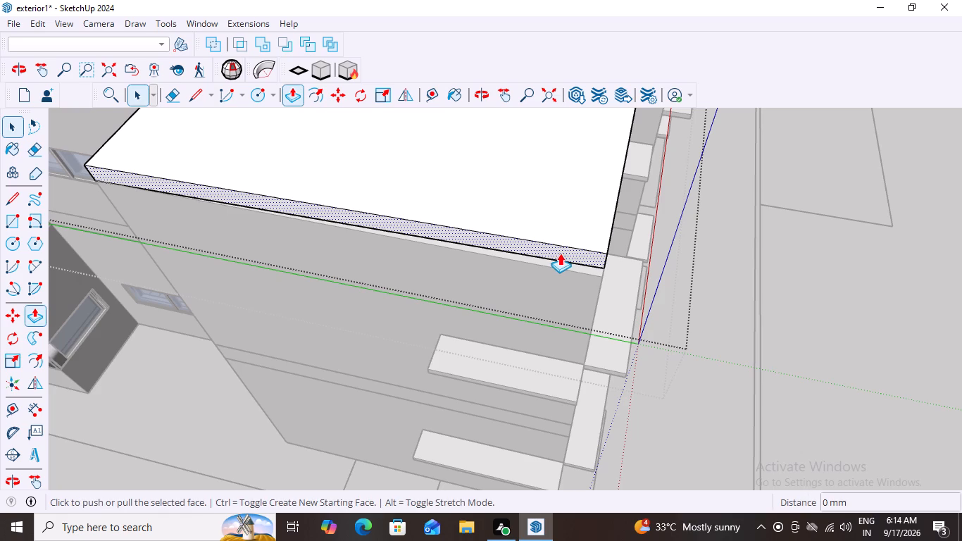
click(564, 249)
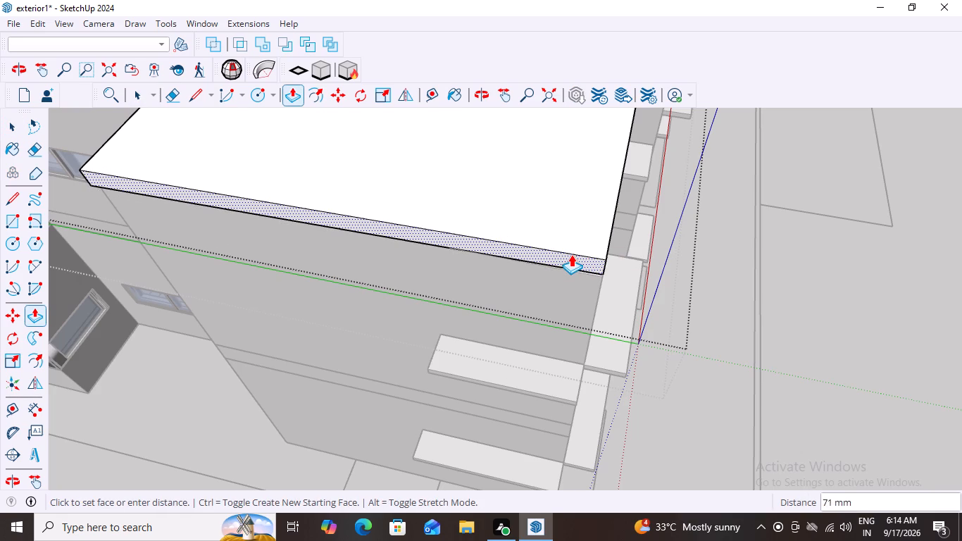
click(571, 256)
key(space)
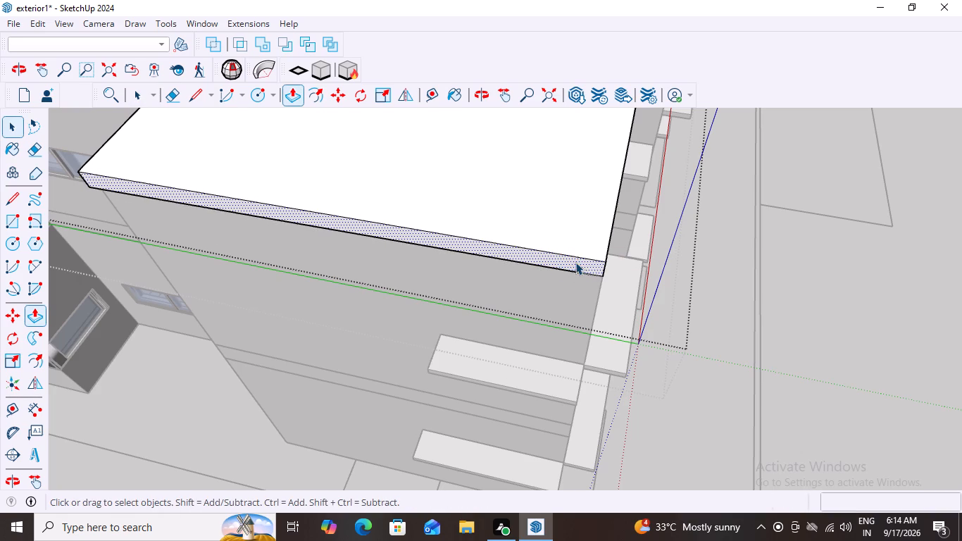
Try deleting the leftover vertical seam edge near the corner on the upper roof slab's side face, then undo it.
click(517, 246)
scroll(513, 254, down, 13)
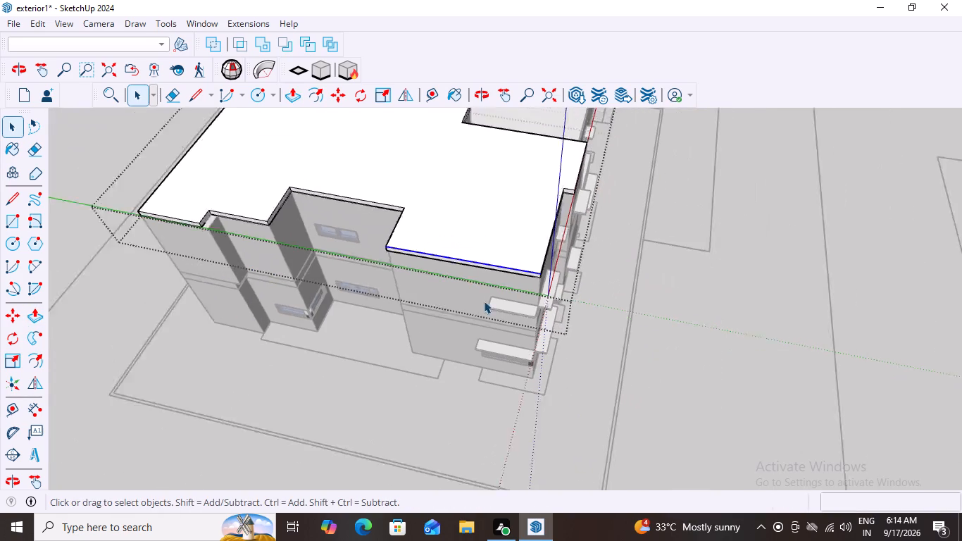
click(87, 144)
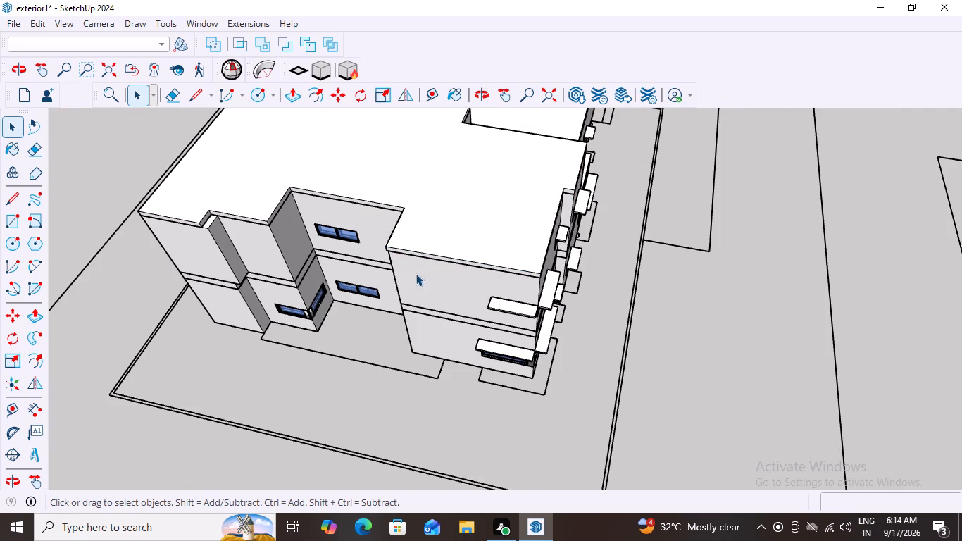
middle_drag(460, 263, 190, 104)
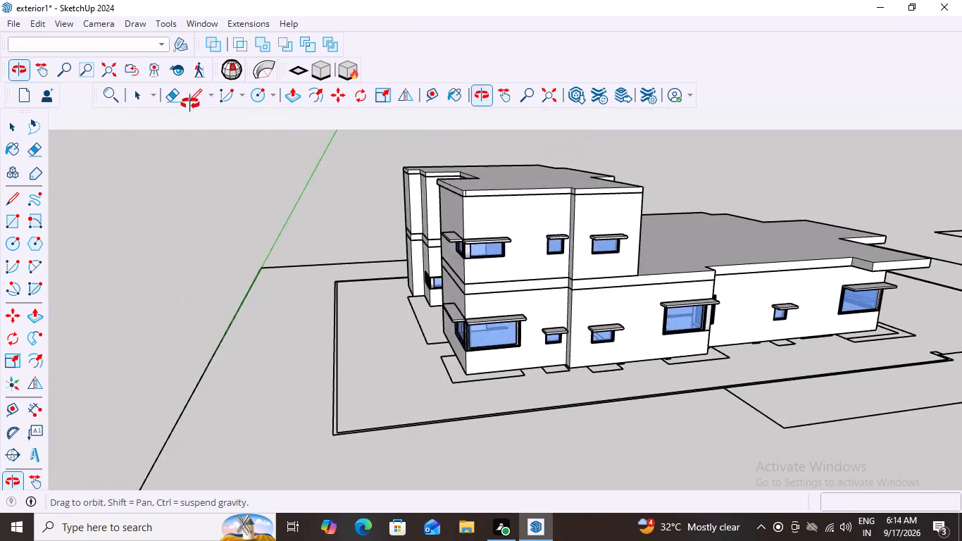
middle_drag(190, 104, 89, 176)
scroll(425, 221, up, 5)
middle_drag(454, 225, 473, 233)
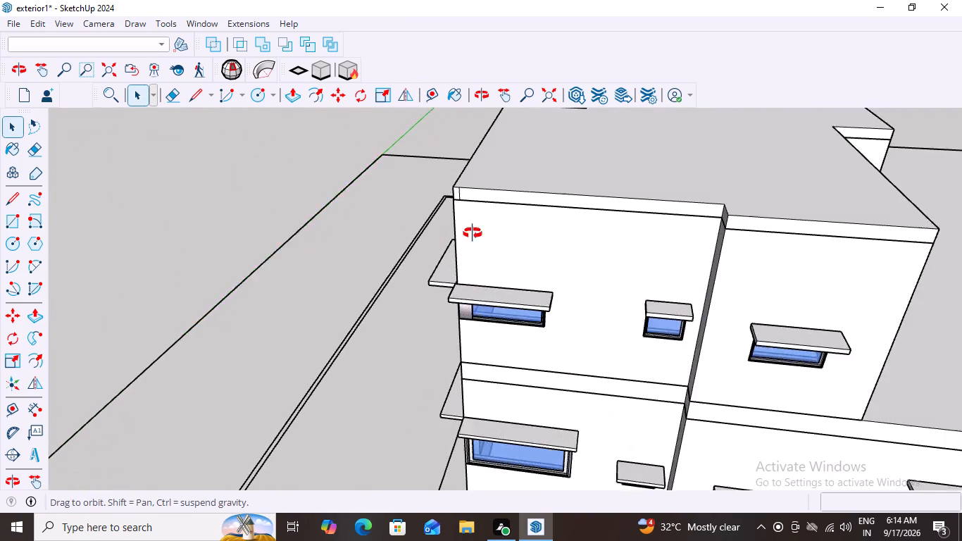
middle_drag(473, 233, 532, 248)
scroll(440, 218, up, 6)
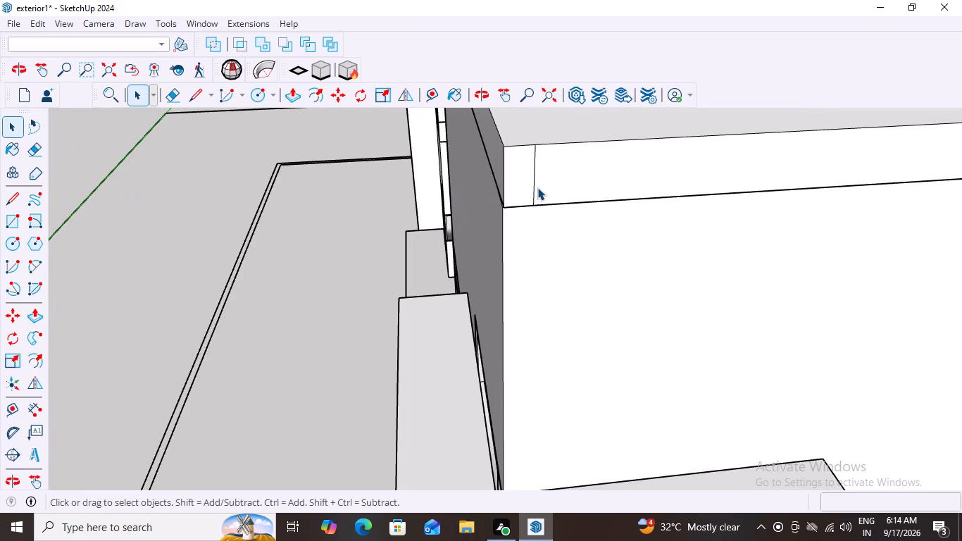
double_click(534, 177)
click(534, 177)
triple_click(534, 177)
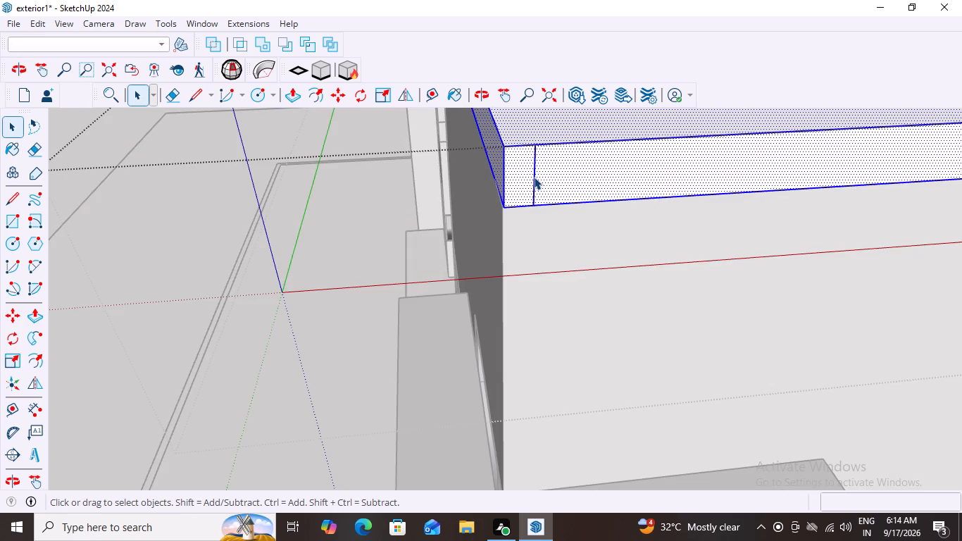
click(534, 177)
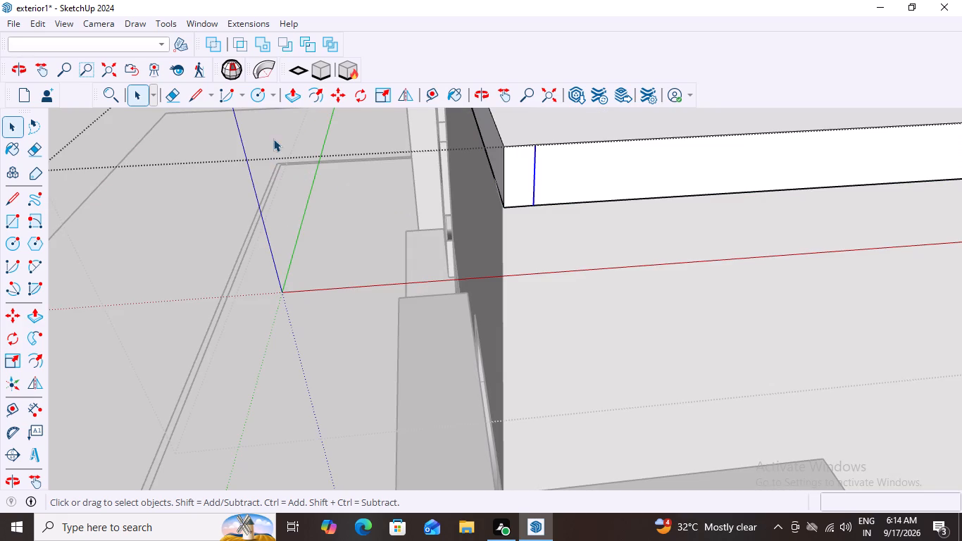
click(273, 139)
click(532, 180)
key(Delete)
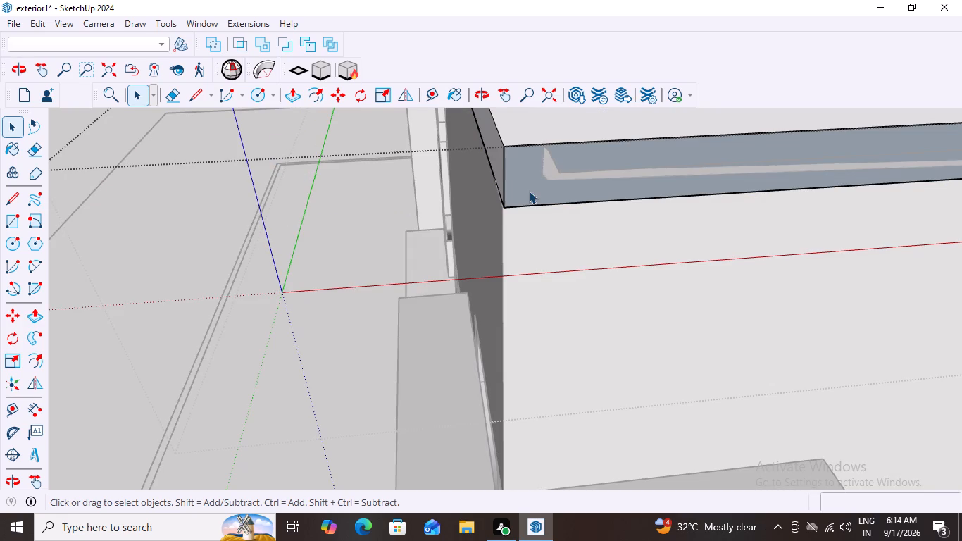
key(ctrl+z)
Undo the outward Push/Pull of the upper roof slab's side face.
scroll(529, 192, down, 10)
scroll(313, 293, down, 8)
middle_drag(307, 320, 572, 295)
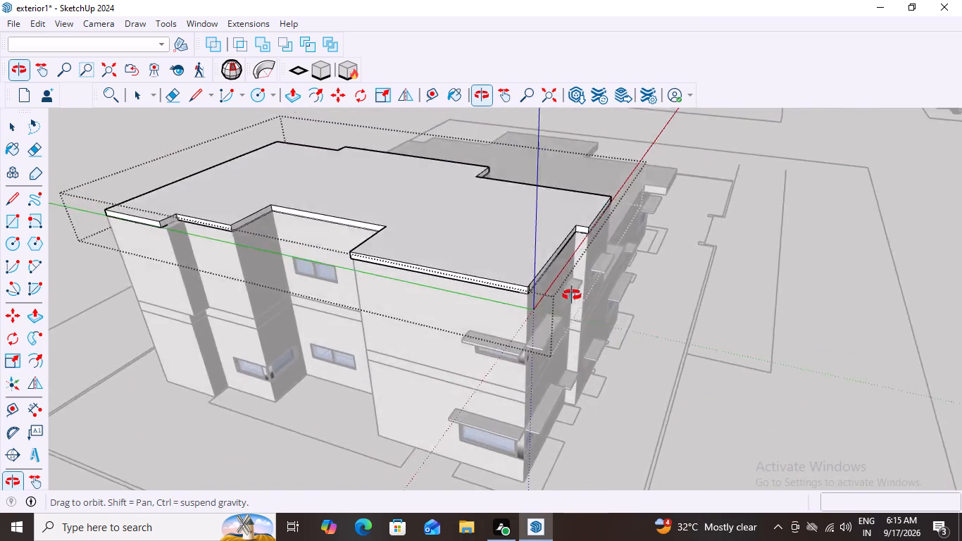
middle_drag(572, 295, 863, 202)
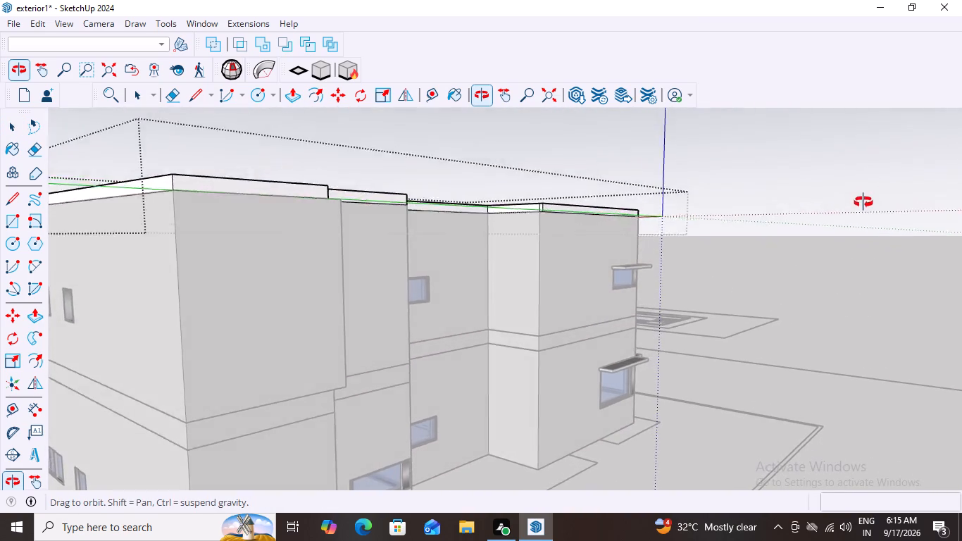
middle_drag(863, 202, 205, 327)
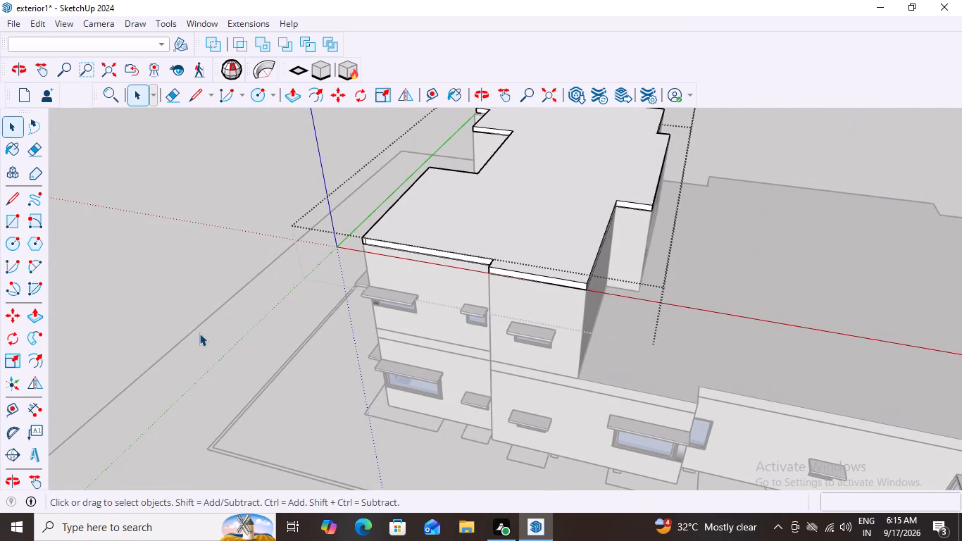
key(space)
key(ctrl+z)
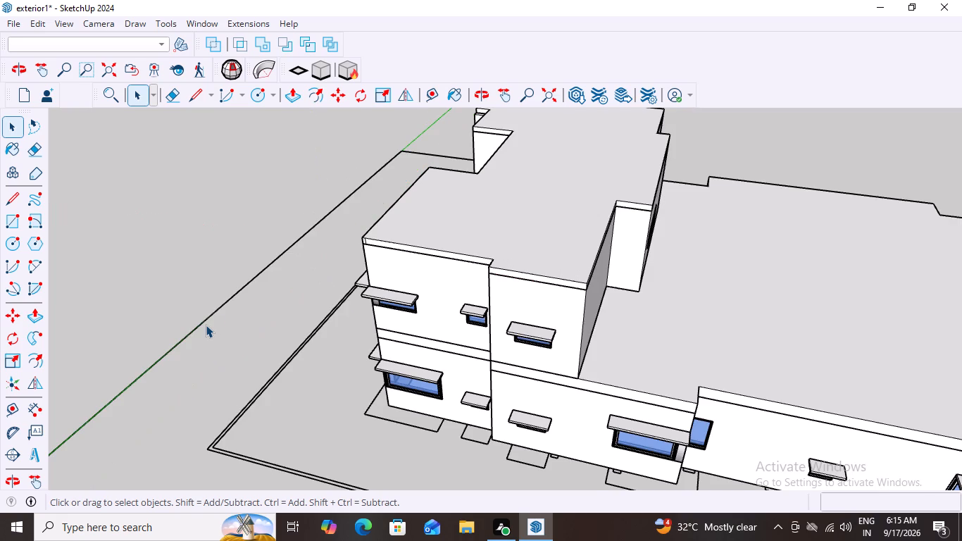
middle_drag(212, 326, 349, 354)
key(ctrl+z)
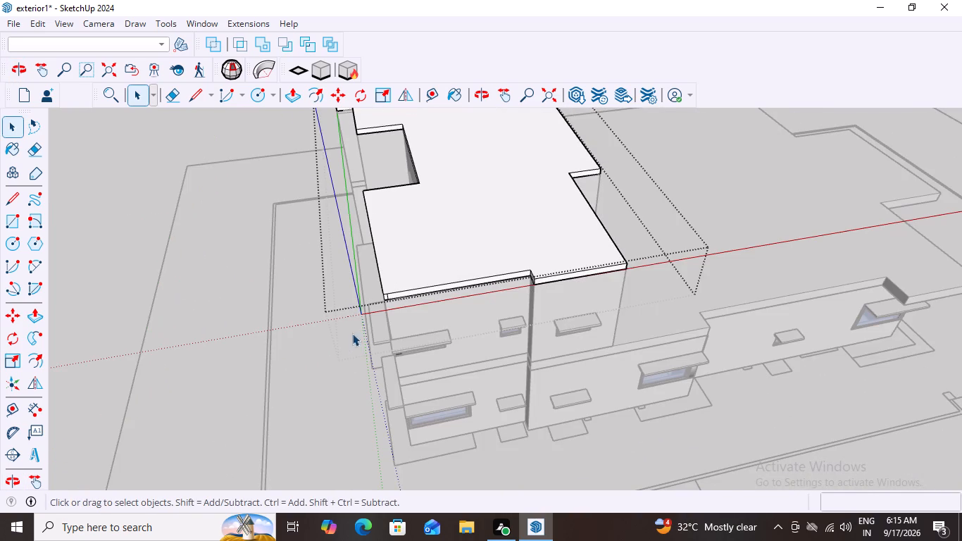
middle_drag(356, 307, 499, 268)
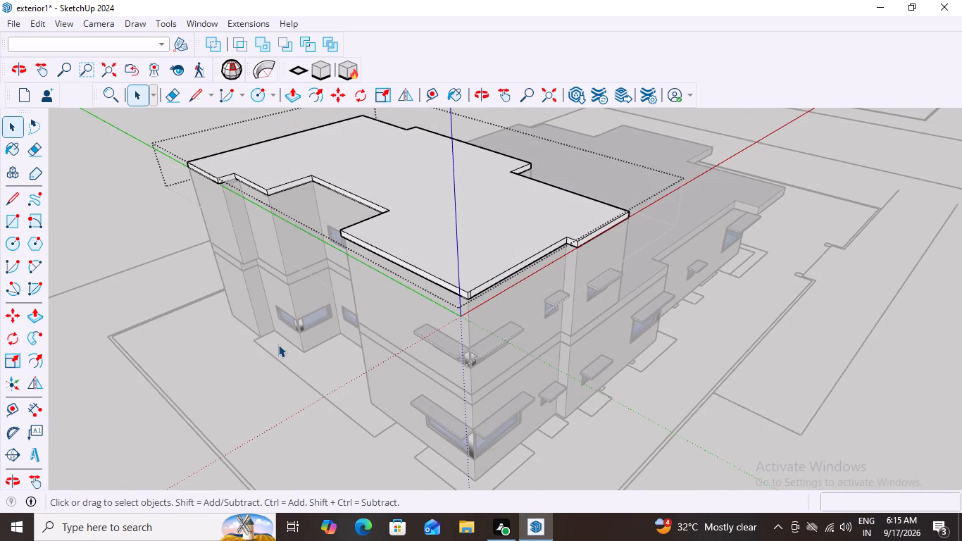
key(ctrl+z)
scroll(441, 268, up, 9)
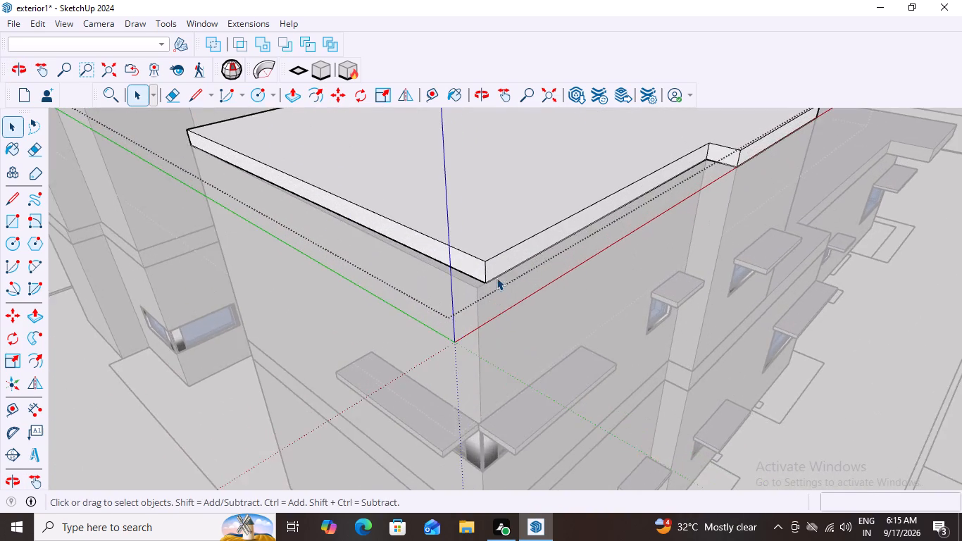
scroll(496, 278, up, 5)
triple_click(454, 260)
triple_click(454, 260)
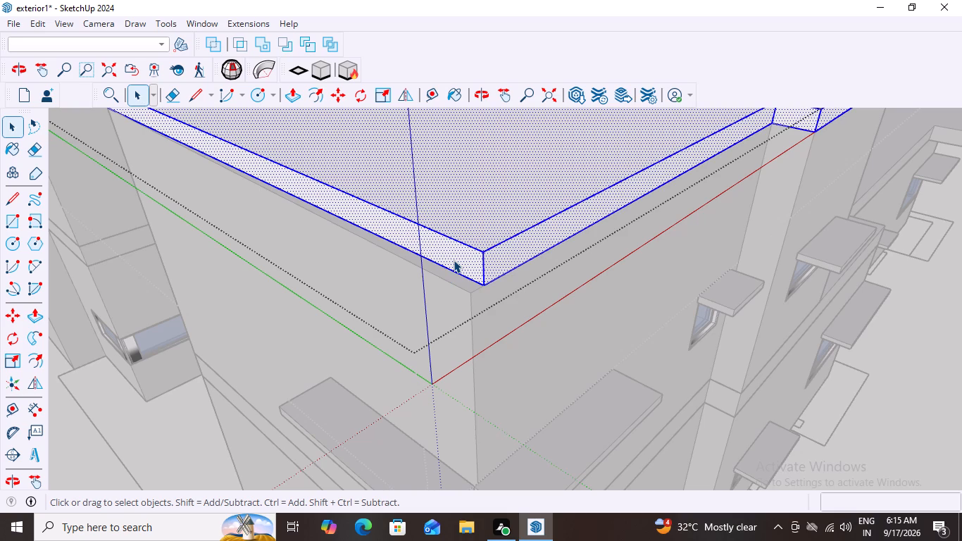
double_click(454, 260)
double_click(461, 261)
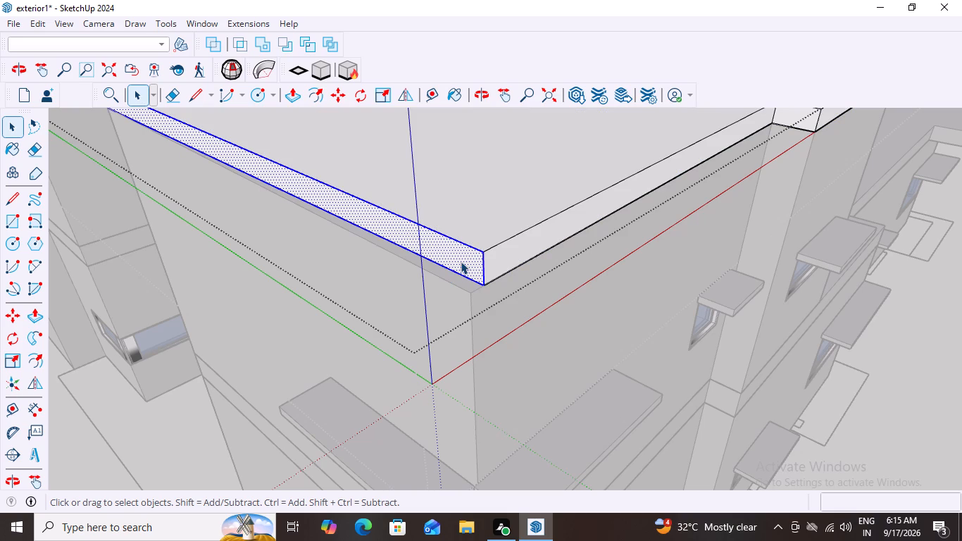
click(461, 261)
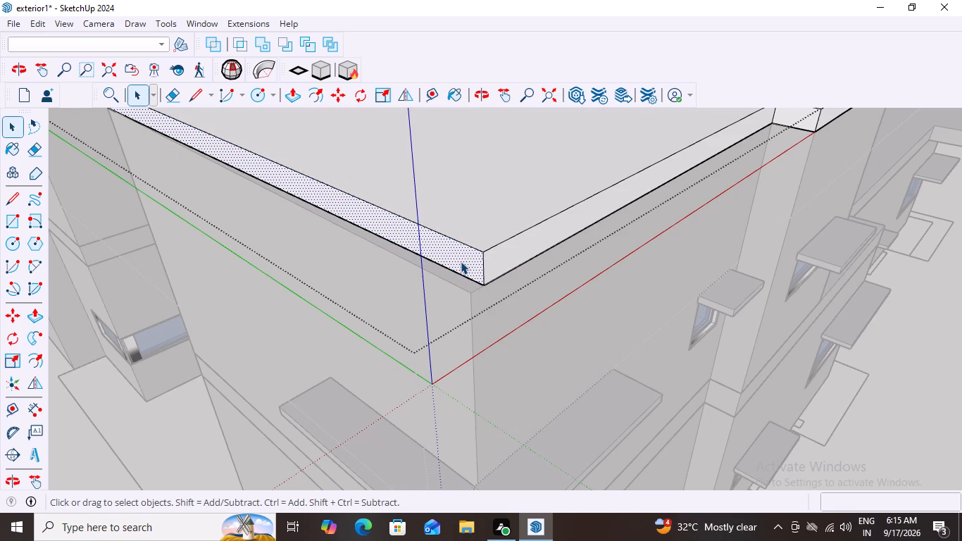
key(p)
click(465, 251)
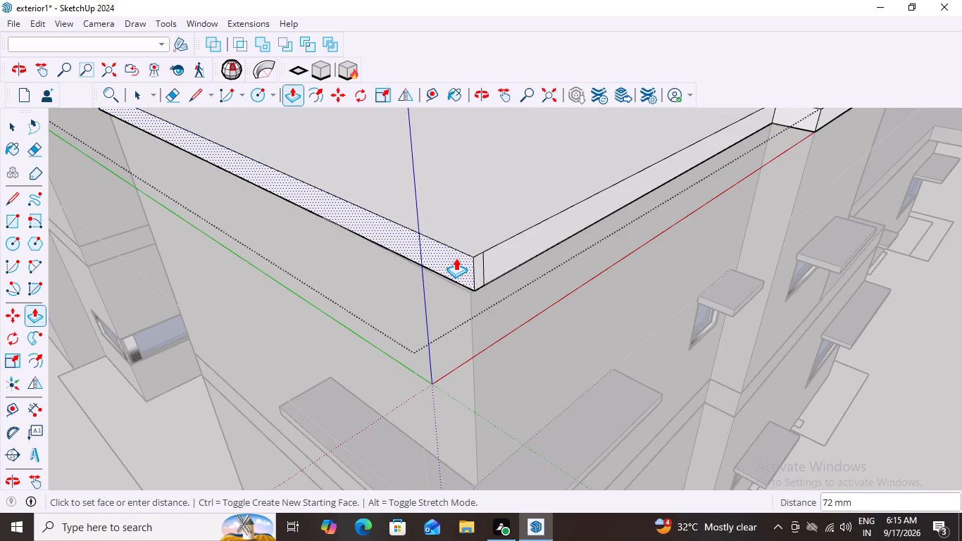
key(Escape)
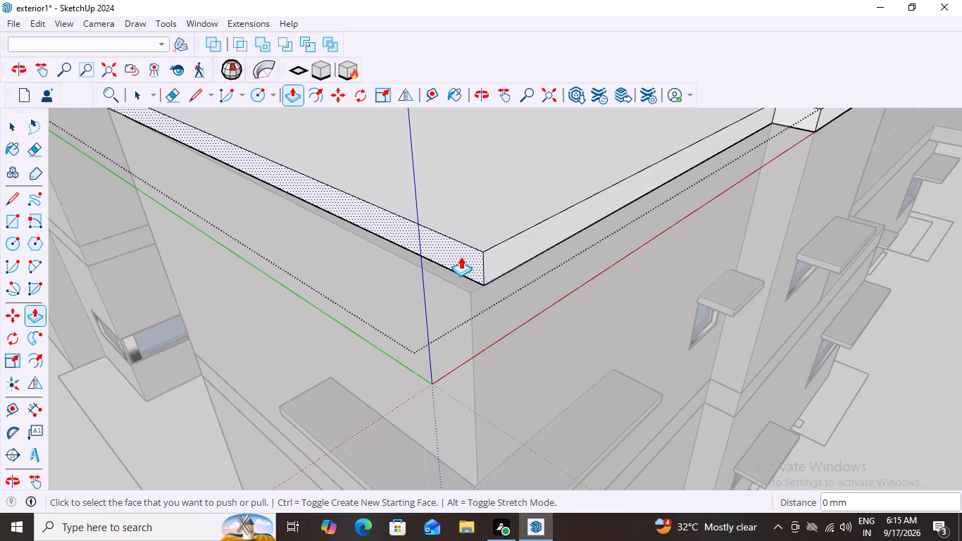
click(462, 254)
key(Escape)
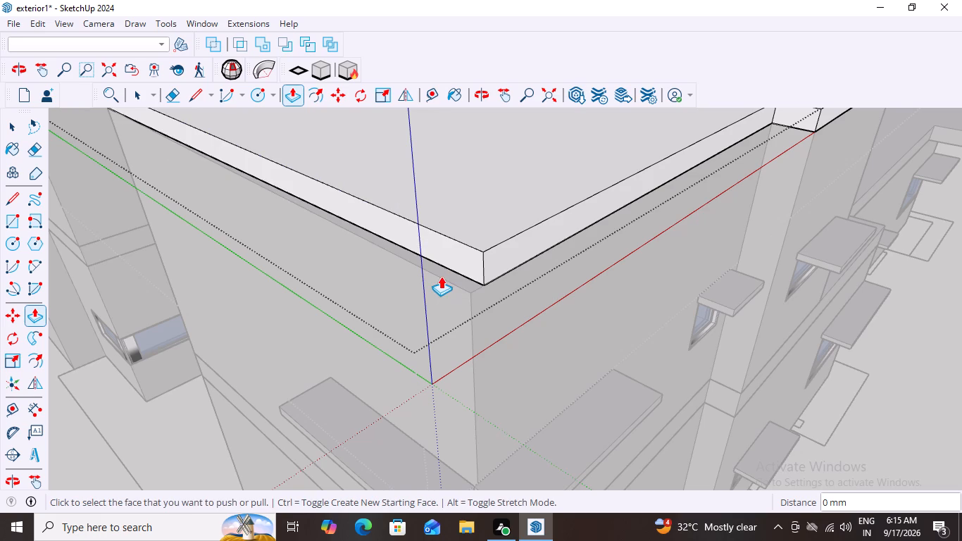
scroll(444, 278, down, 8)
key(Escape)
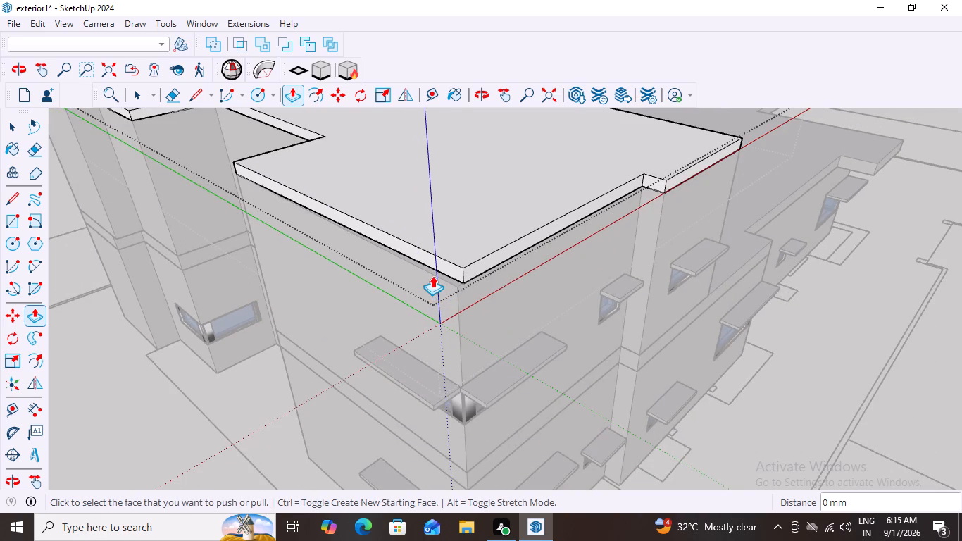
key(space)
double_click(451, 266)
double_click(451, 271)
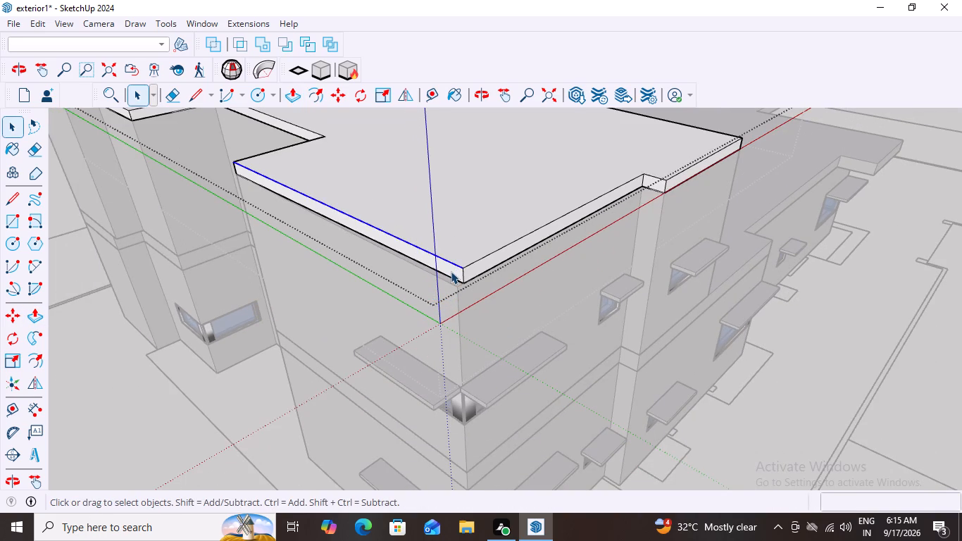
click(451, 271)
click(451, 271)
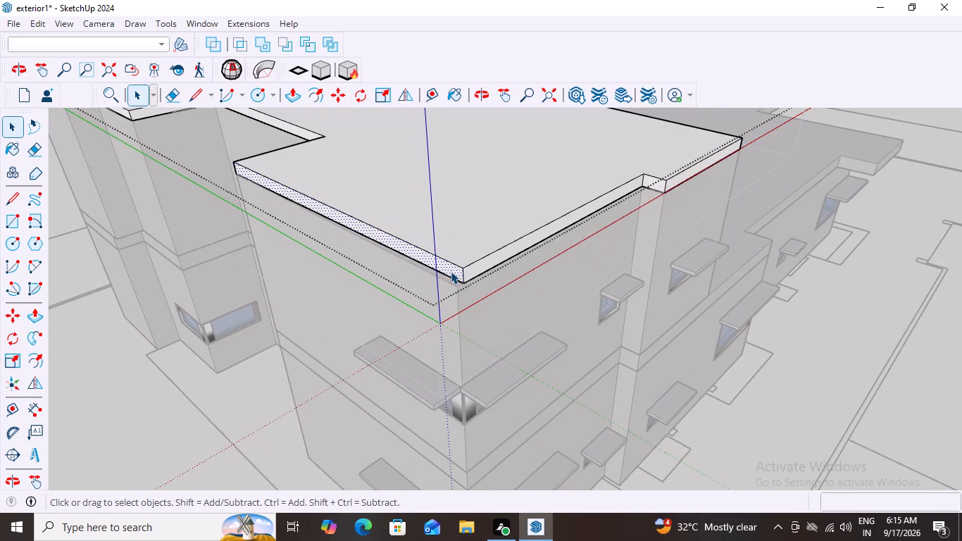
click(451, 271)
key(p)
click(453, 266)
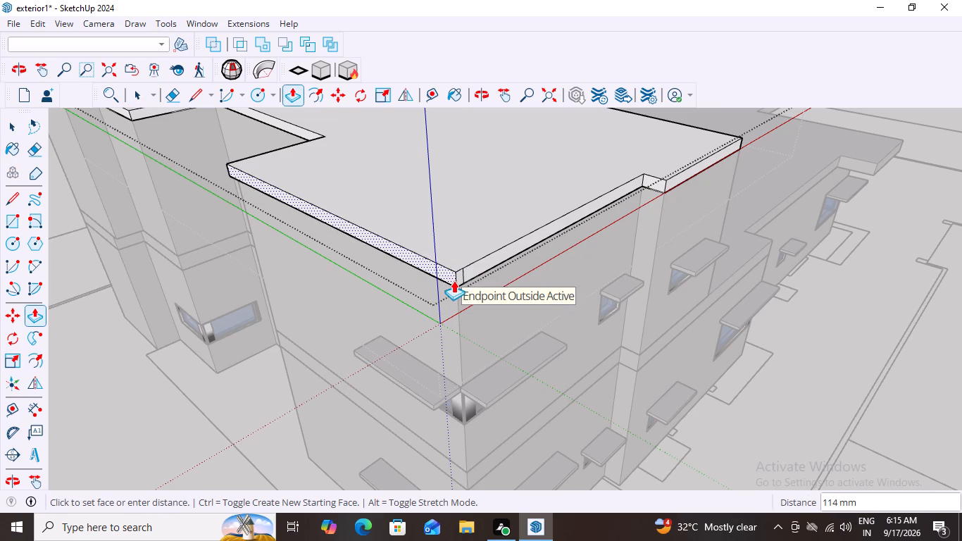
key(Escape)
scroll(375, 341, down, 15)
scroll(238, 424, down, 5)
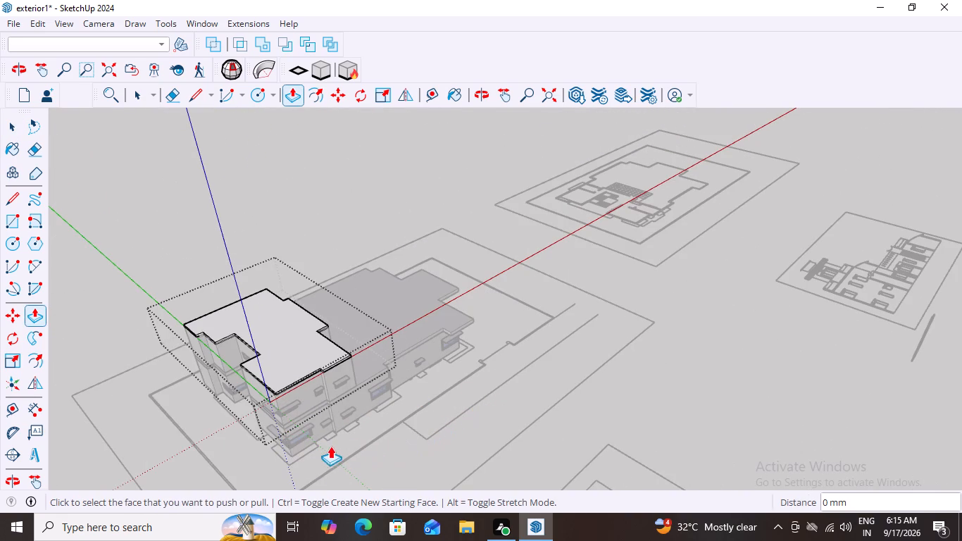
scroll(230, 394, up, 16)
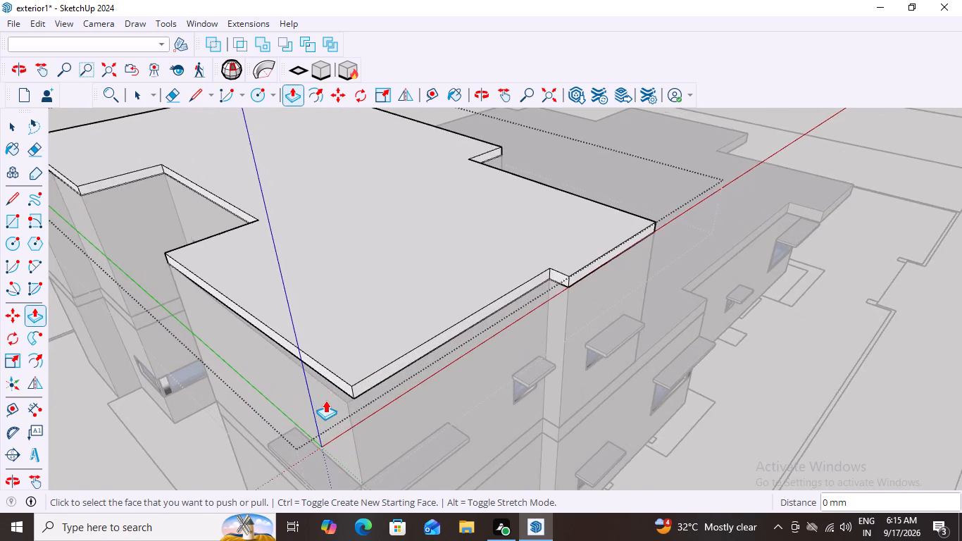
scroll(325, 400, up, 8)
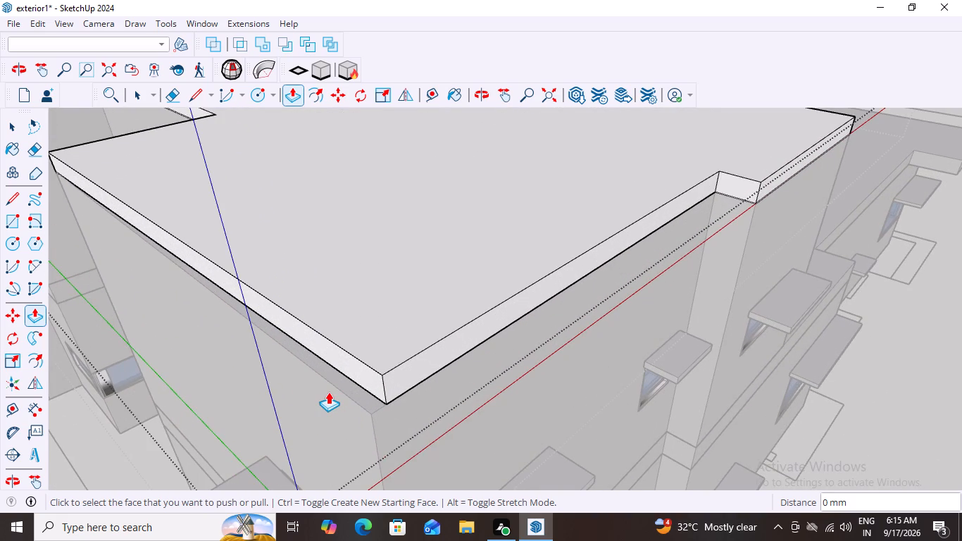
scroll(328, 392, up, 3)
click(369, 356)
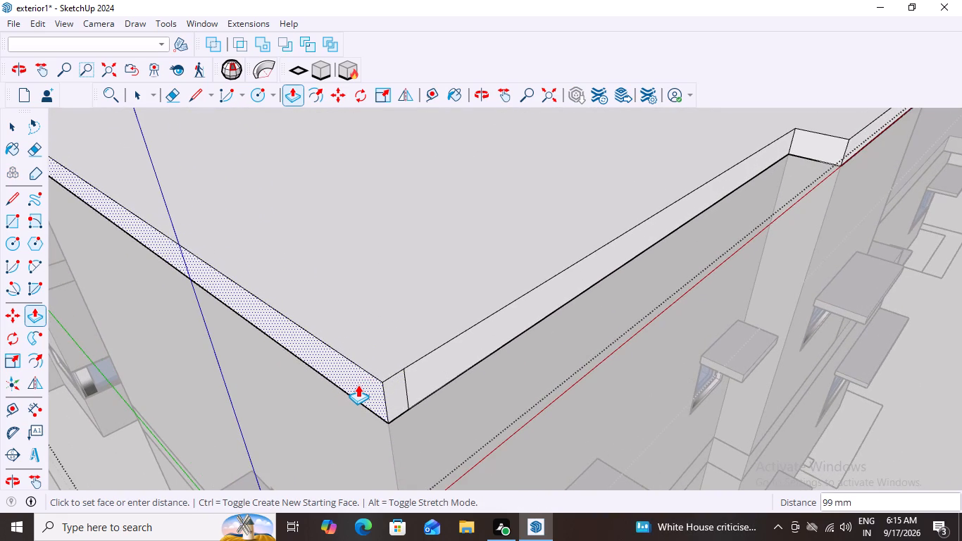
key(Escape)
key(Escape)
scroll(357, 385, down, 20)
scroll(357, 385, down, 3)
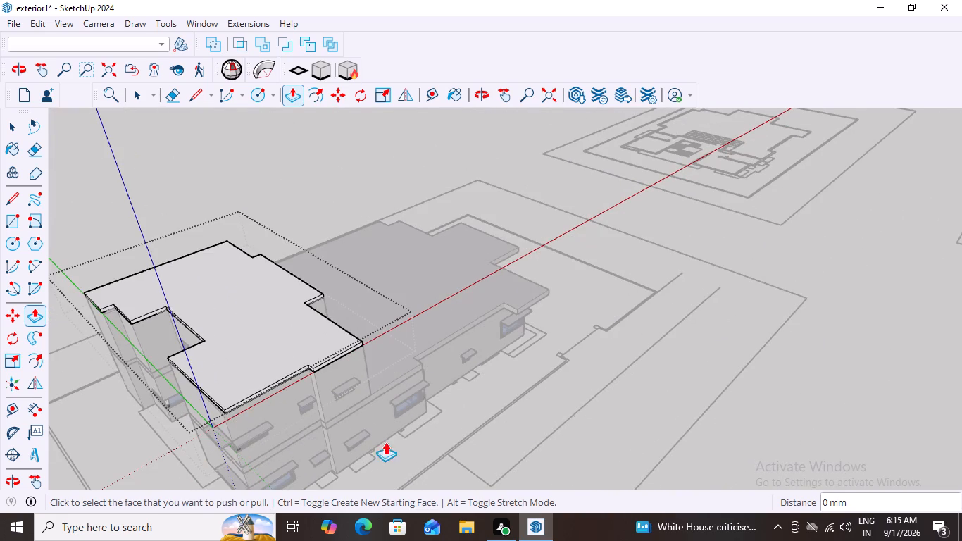
Undo the upper roof slab's moves onto the building, back to its original place on the traced plan.
key(ctrl+z)
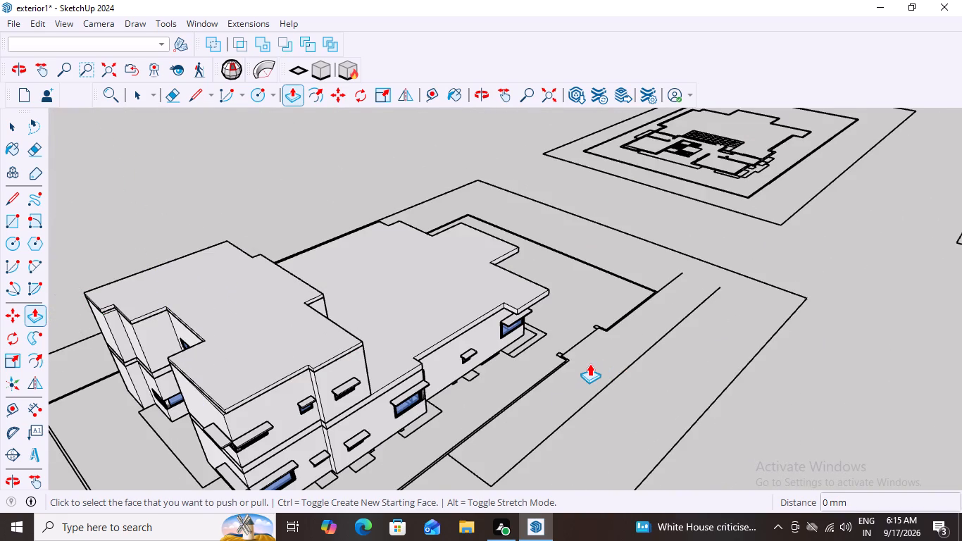
key(ctrl+z)
key(ctrl+z)
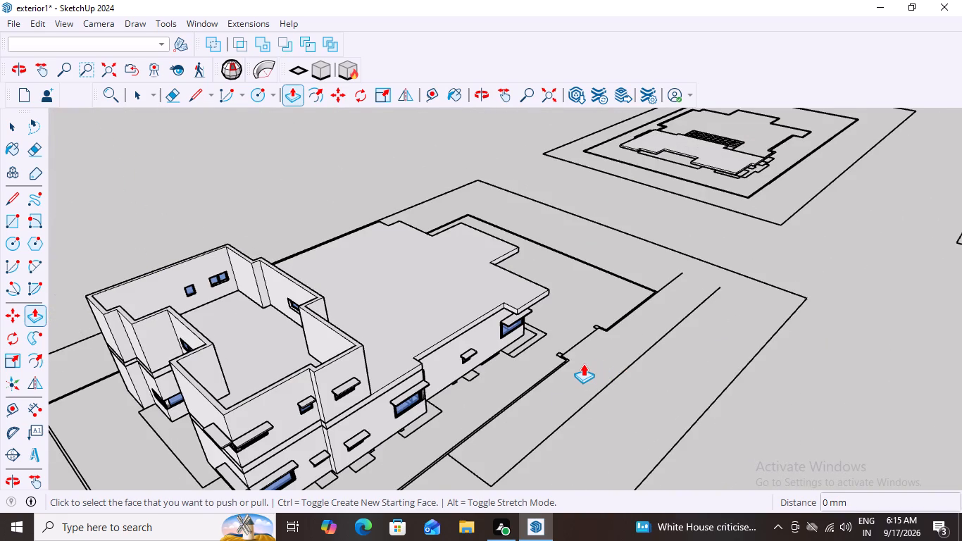
scroll(557, 365, down, 4)
middle_drag(649, 366, 426, 426)
scroll(592, 380, down, 7)
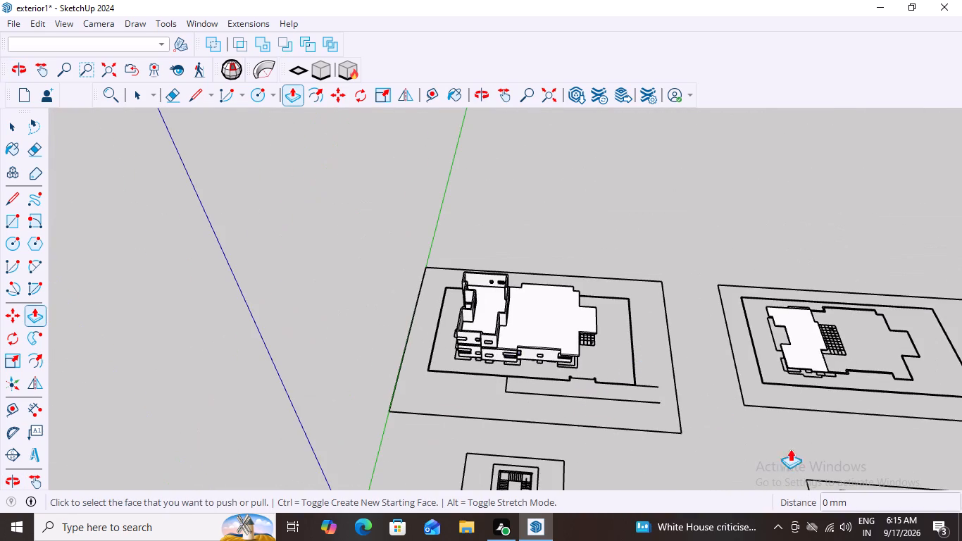
scroll(938, 423, up, 3)
scroll(846, 383, up, 8)
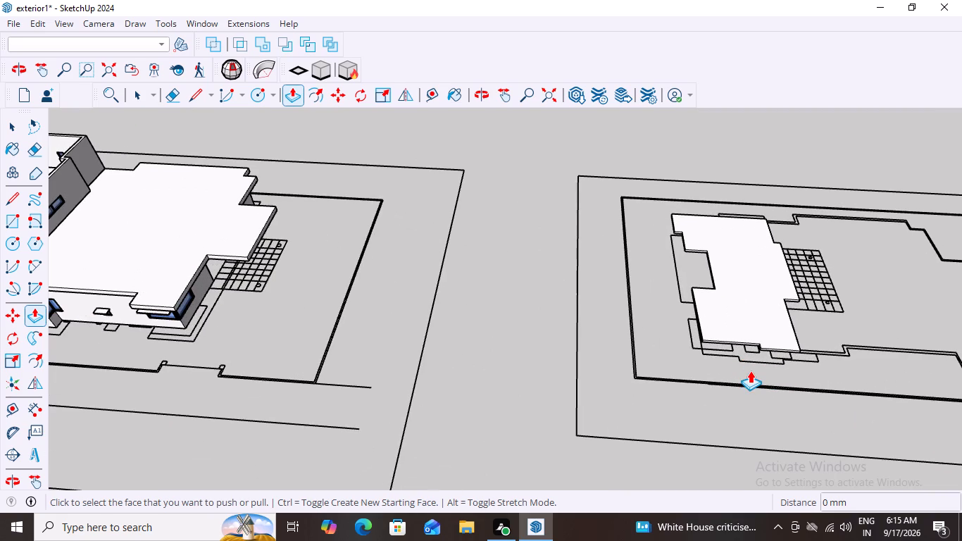
Inside the upper roof slab's group, move its short end face outward to the outer wall line of the traced plan.
key(space)
scroll(718, 340, up, 1)
middle_drag(718, 340, 750, 412)
scroll(680, 313, up, 8)
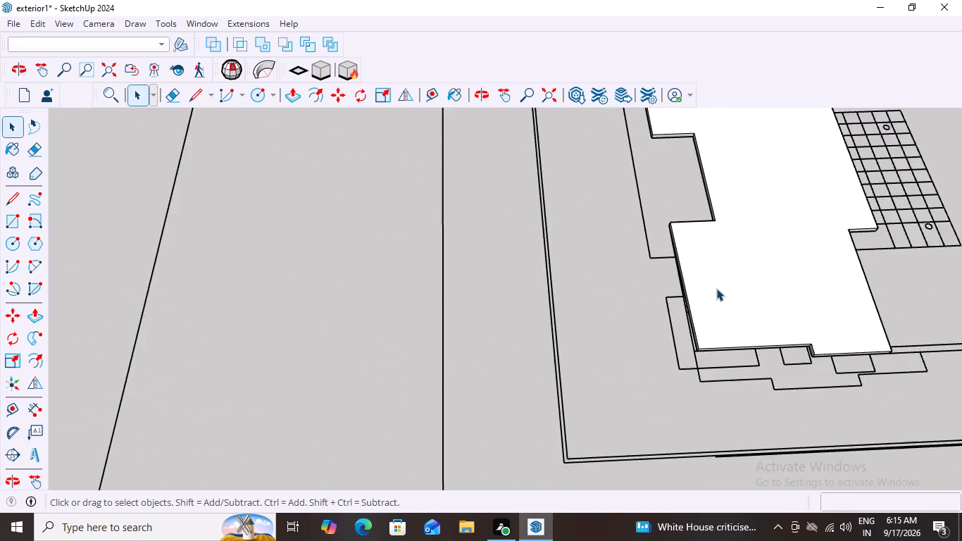
scroll(716, 288, up, 3)
scroll(692, 344, up, 4)
scroll(709, 375, down, 3)
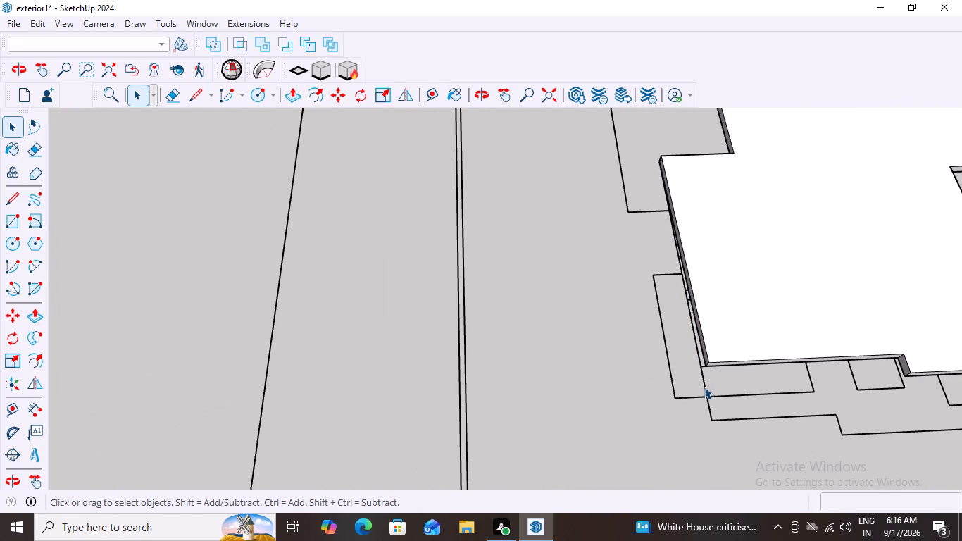
key(space)
middle_drag(706, 375, 890, 368)
scroll(608, 191, up, 2)
middle_drag(620, 223, 671, 238)
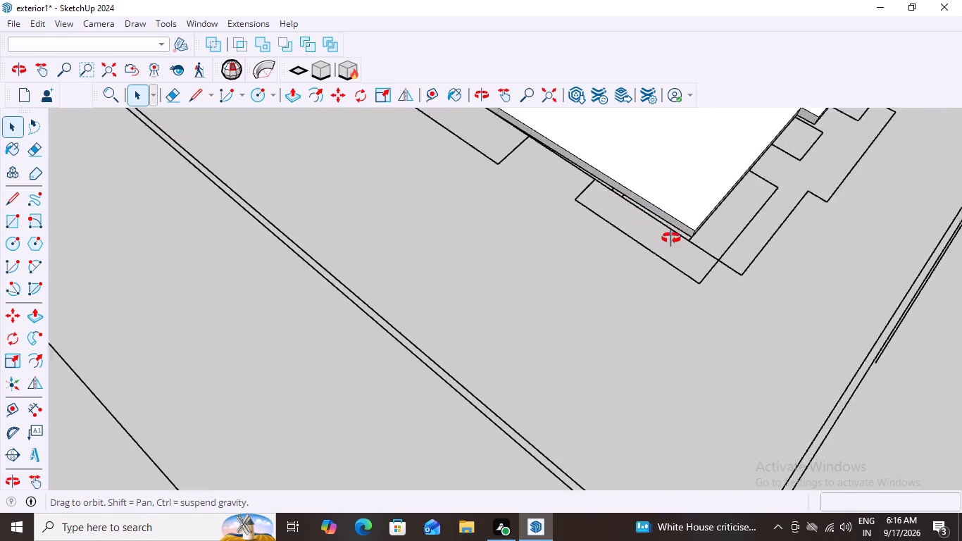
middle_drag(671, 238, 711, 224)
scroll(613, 178, up, 3)
scroll(619, 218, down, 8)
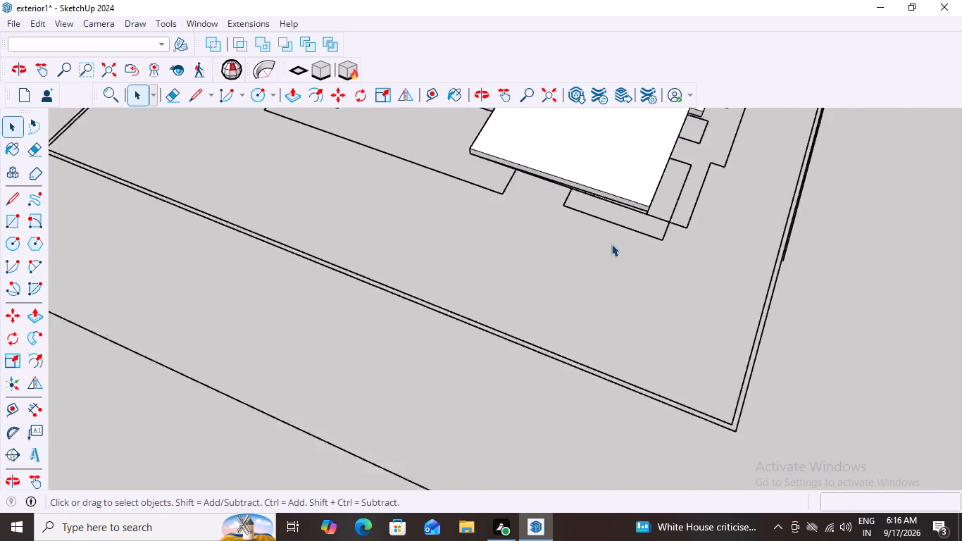
scroll(611, 244, down, 3)
middle_drag(648, 144, 681, 97)
scroll(556, 222, up, 7)
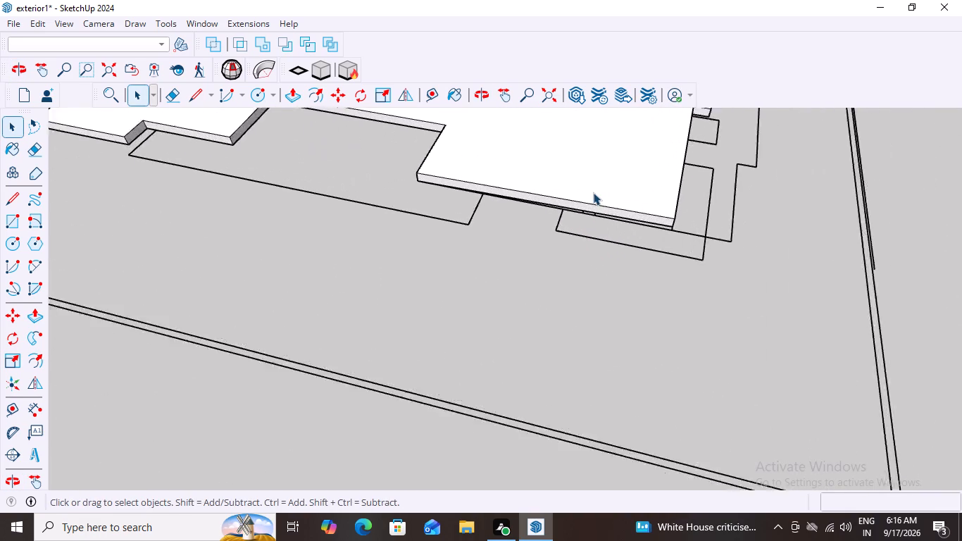
scroll(593, 192, up, 2)
double_click(606, 211)
click(606, 211)
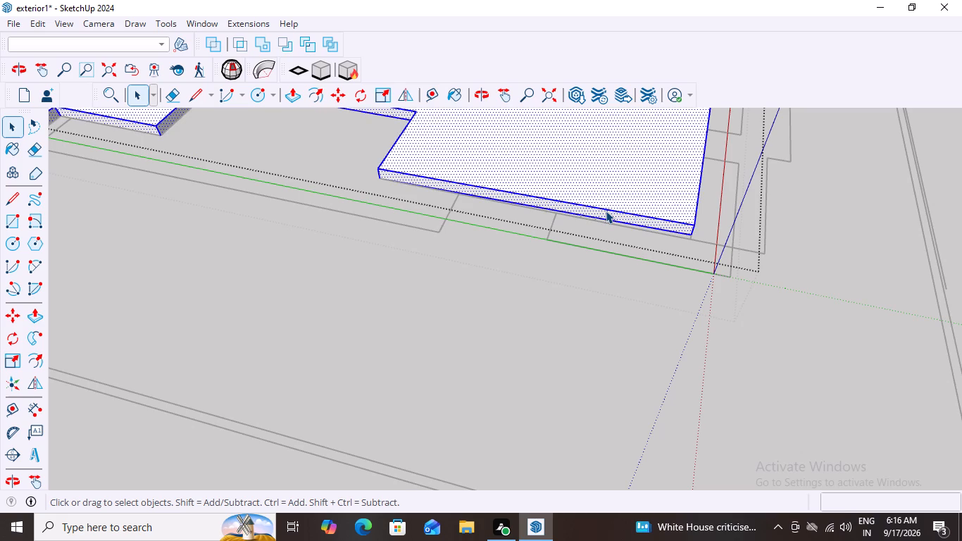
click(606, 211)
click(606, 211)
click(608, 218)
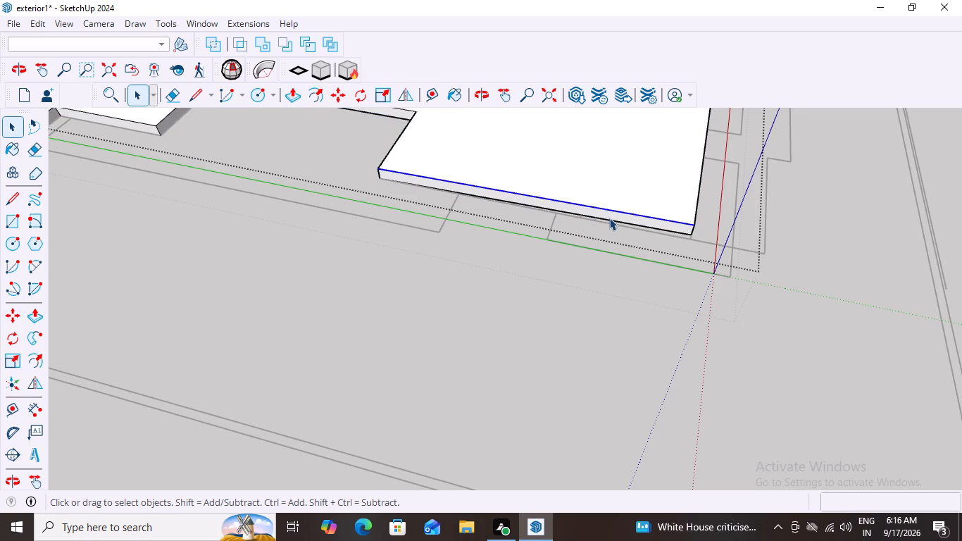
double_click(610, 215)
click(610, 215)
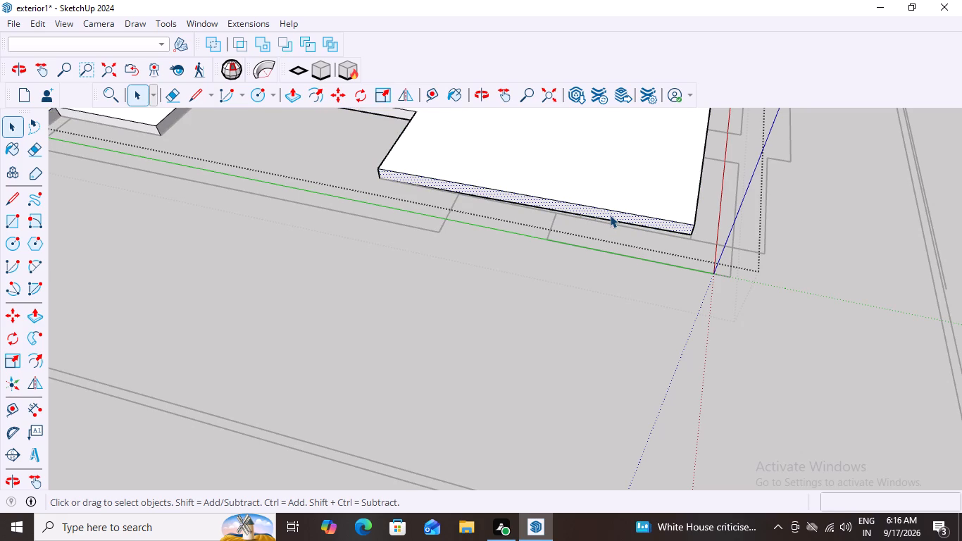
click(610, 215)
key(m)
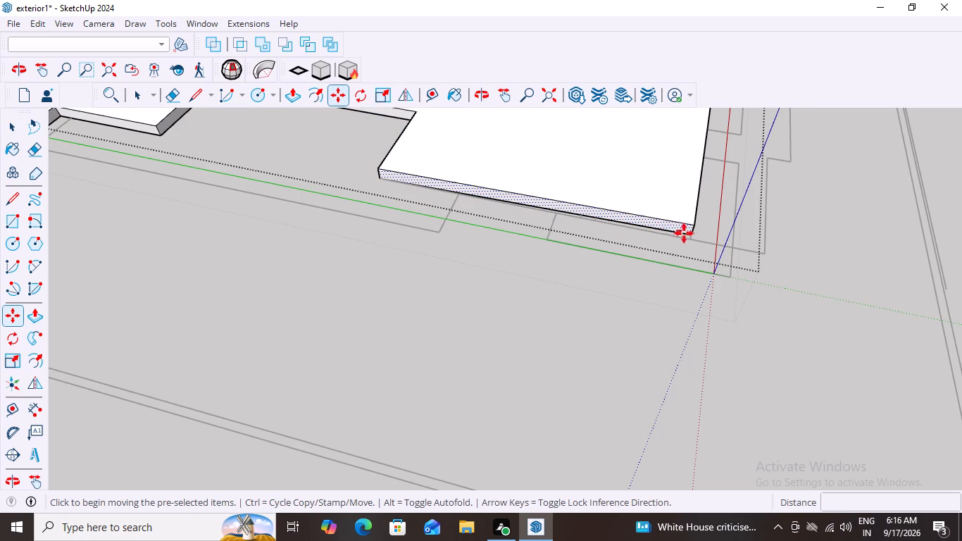
drag(692, 233, 692, 240)
key(space)
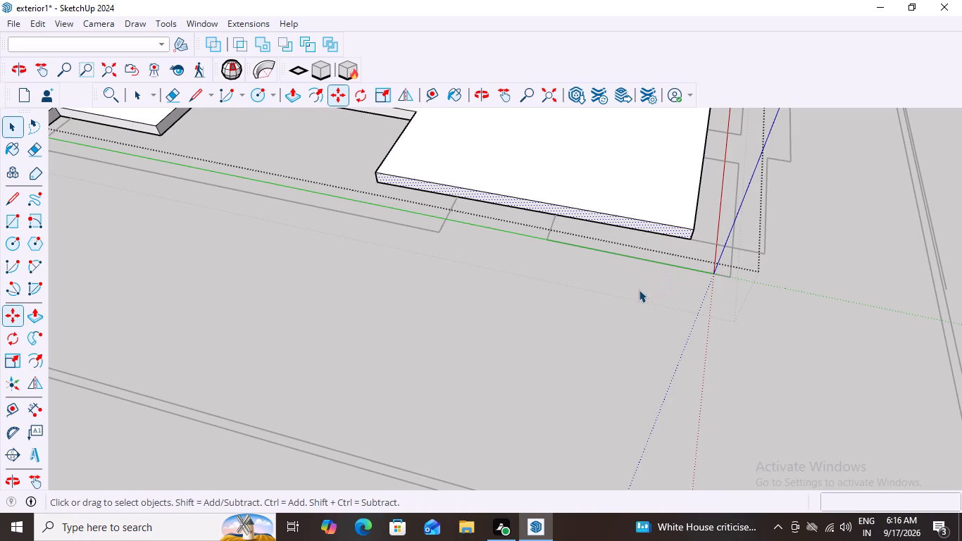
click(629, 294)
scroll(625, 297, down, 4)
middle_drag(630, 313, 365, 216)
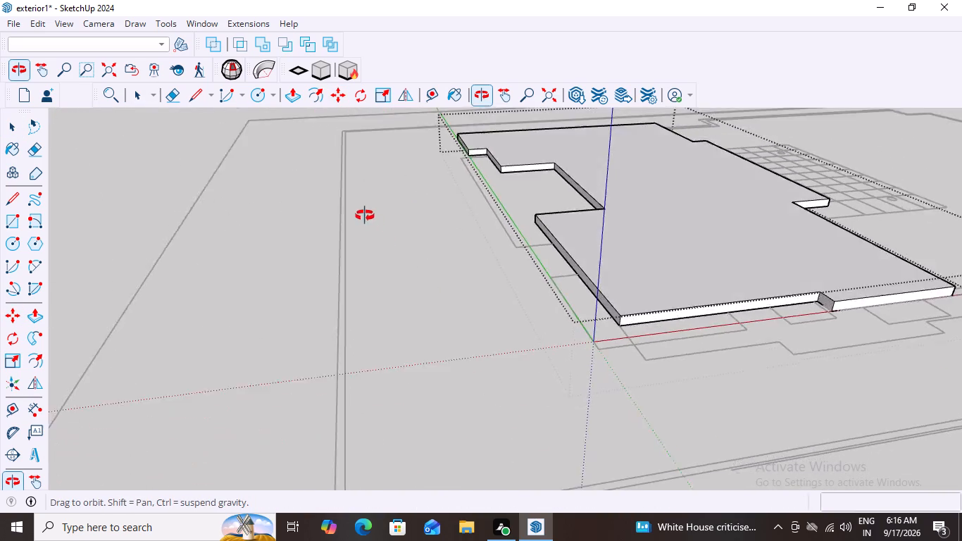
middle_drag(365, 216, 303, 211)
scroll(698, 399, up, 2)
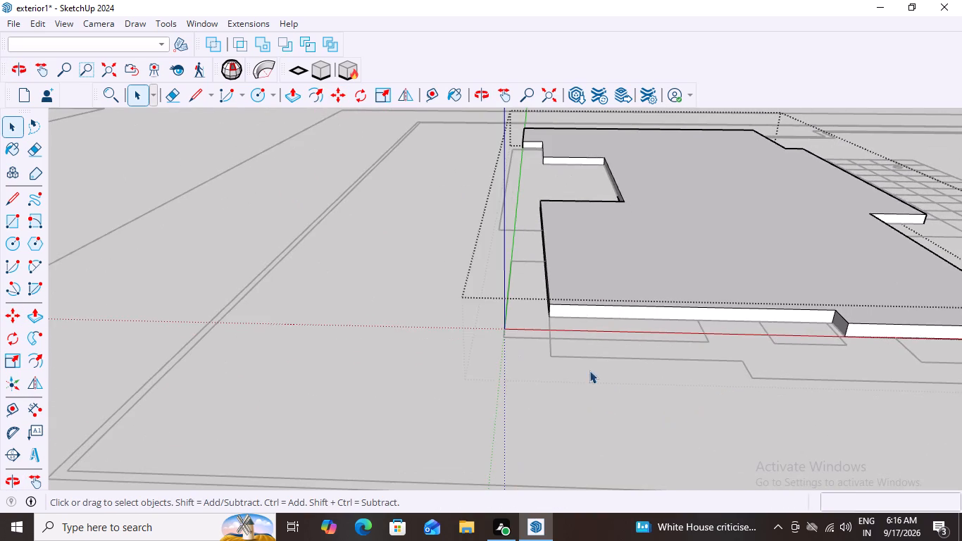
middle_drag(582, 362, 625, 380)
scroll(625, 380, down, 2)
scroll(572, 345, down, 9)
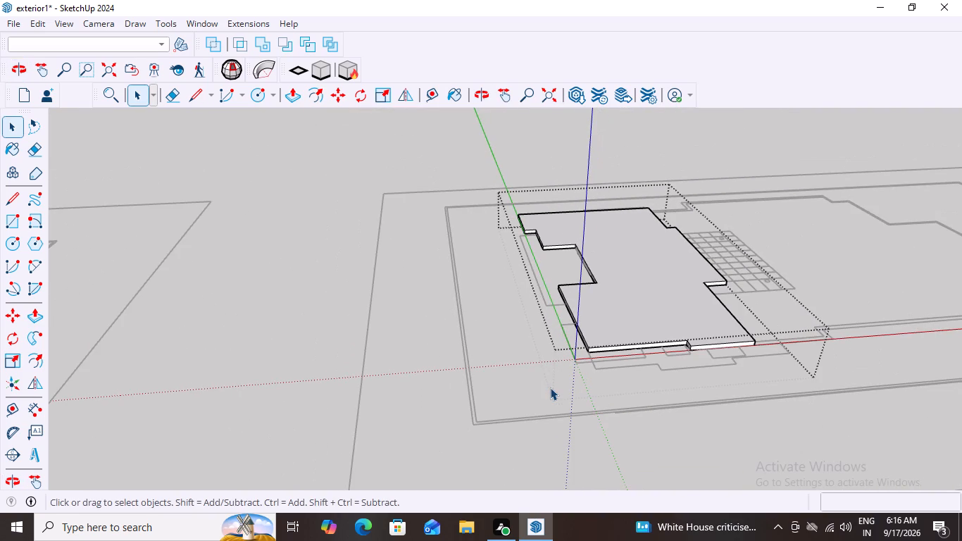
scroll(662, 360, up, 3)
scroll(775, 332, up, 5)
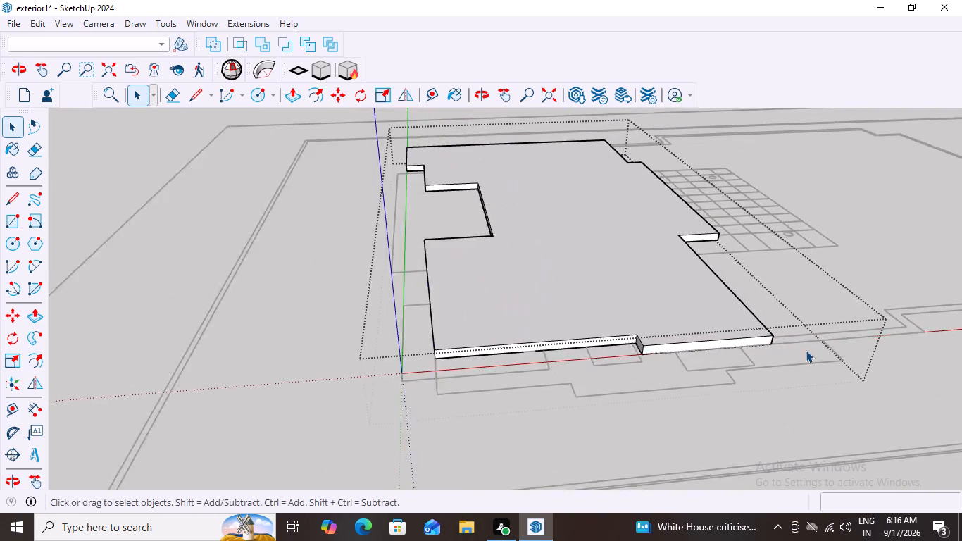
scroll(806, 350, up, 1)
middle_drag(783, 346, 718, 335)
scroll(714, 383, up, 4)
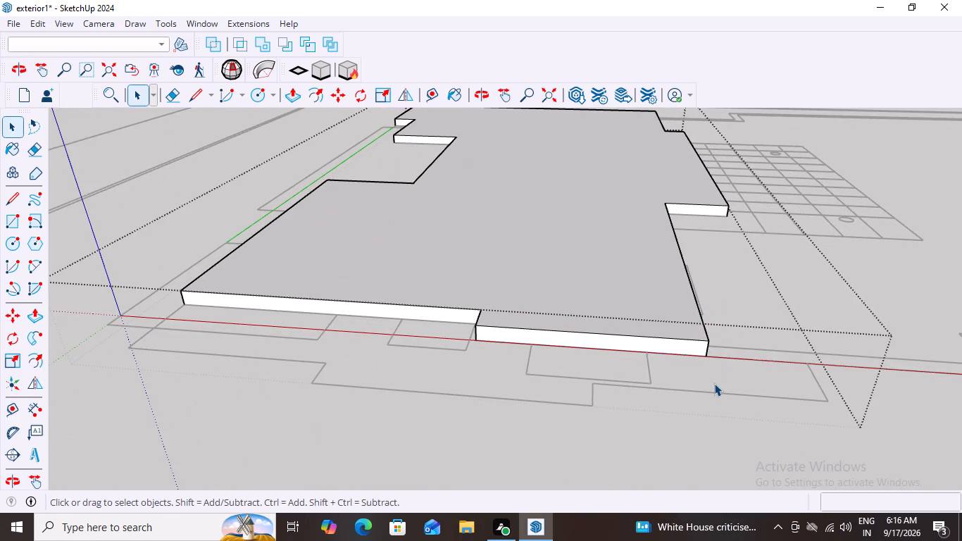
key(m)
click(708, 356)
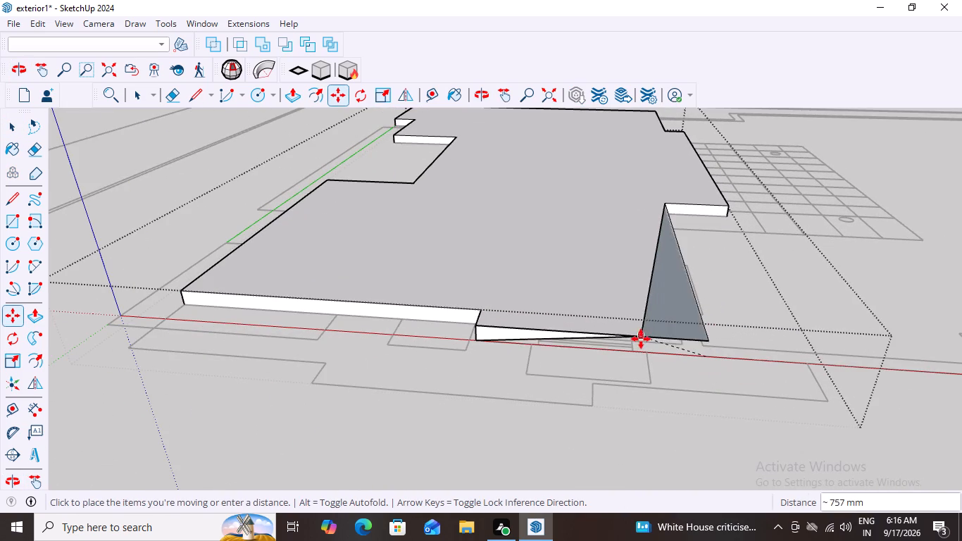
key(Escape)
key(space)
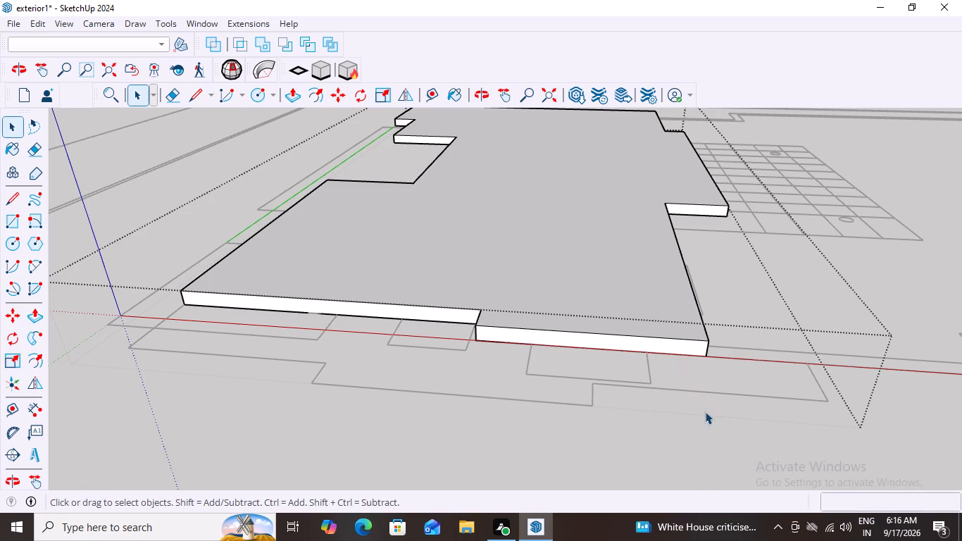
Move the whole upper roof slab group from the plan by its bottom corner onto the matching top outer wall corner of the upper storey.
click(705, 411)
click(665, 292)
drag(673, 404, 673, 411)
scroll(666, 416, down, 6)
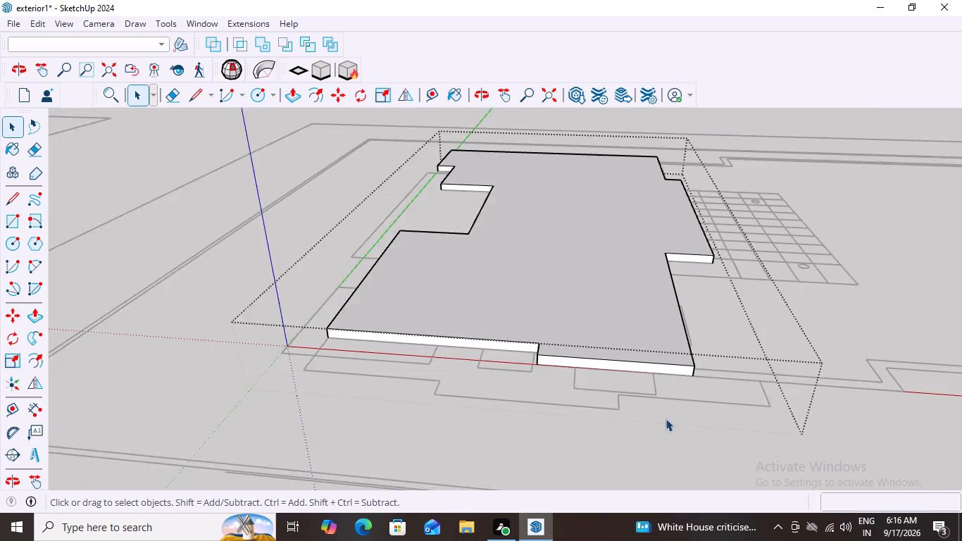
double_click(739, 116)
click(628, 330)
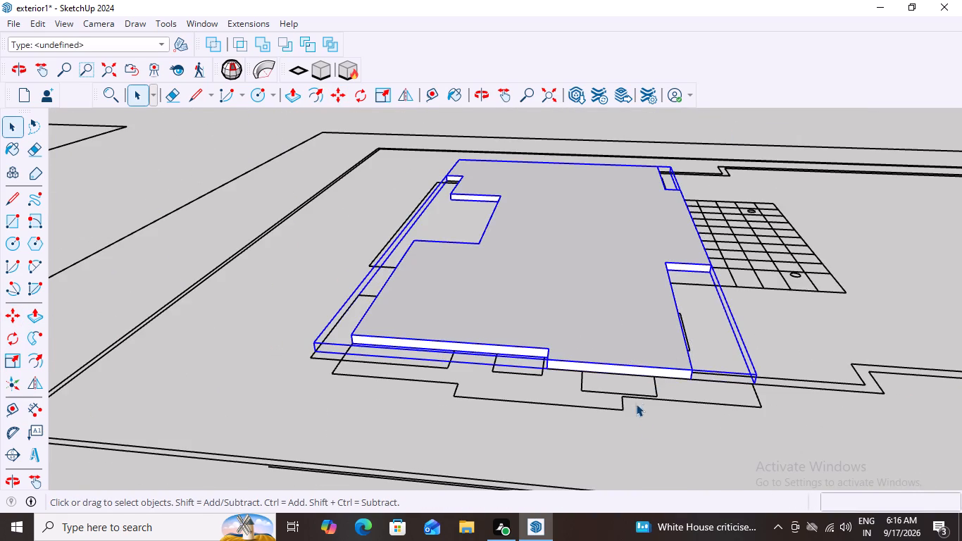
scroll(656, 425, up, 3)
scroll(700, 388, up, 7)
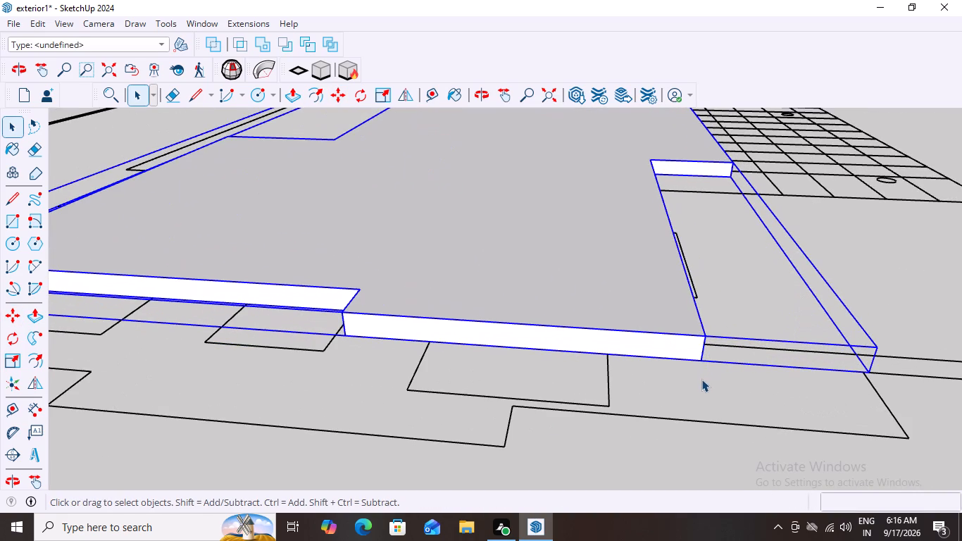
key(m)
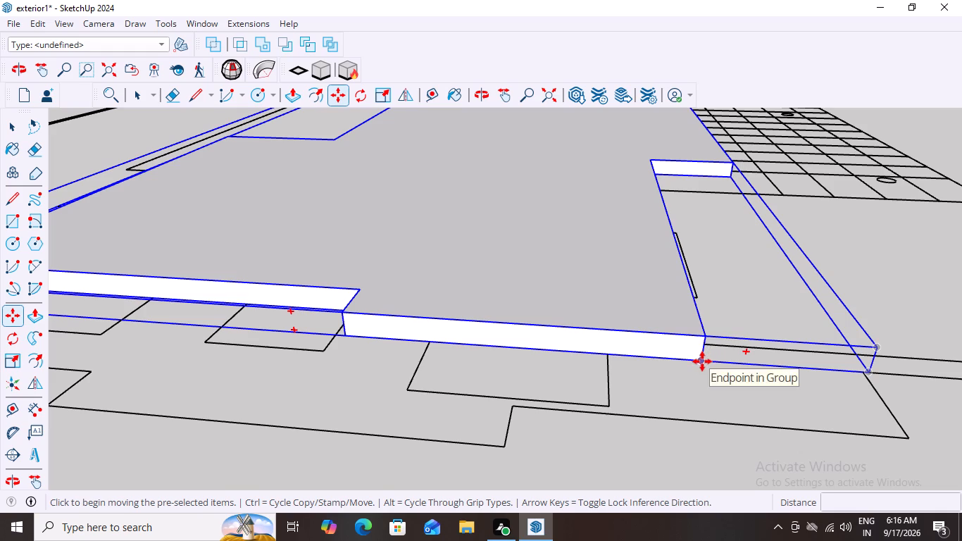
click(702, 361)
scroll(594, 350, down, 20)
scroll(594, 350, down, 8)
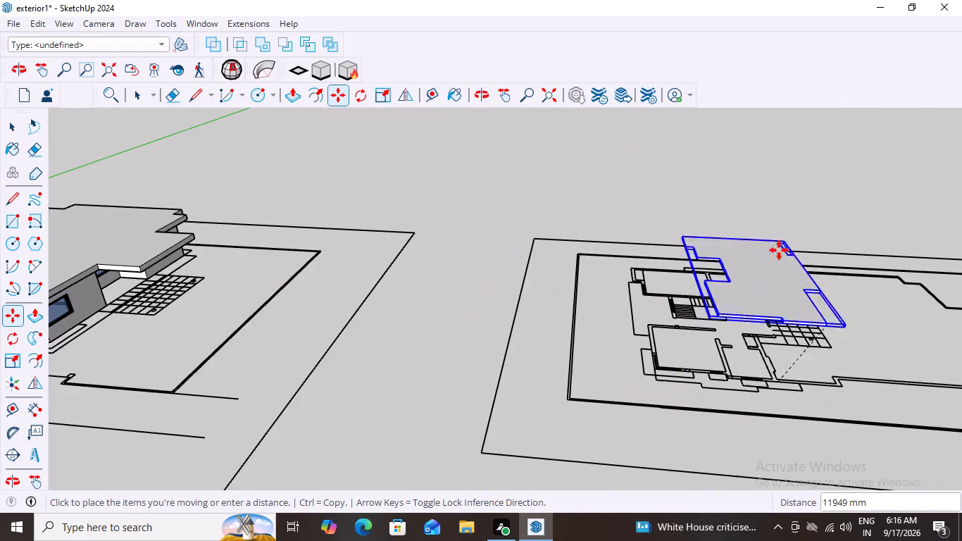
scroll(451, 540, down, 8)
scroll(630, 321, down, 12)
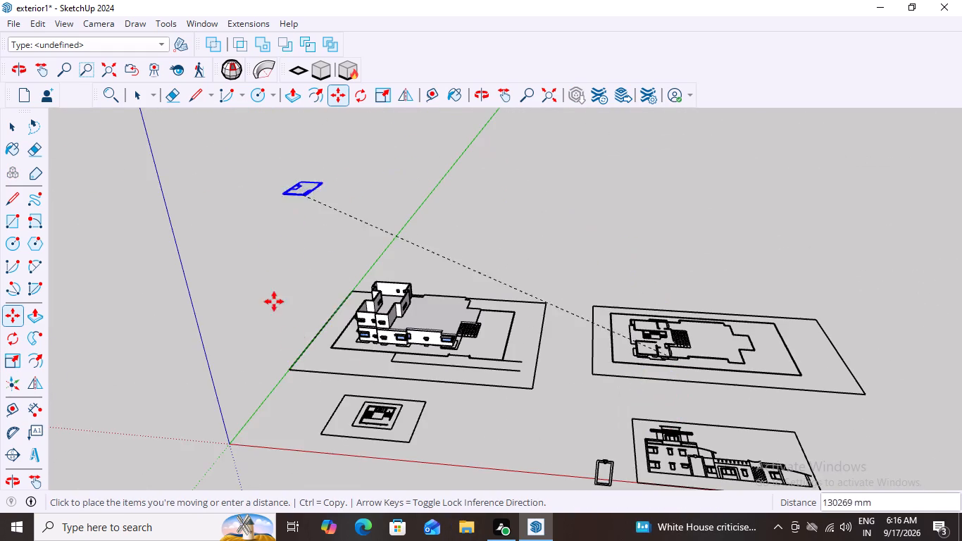
scroll(350, 333, up, 2)
scroll(387, 276, up, 18)
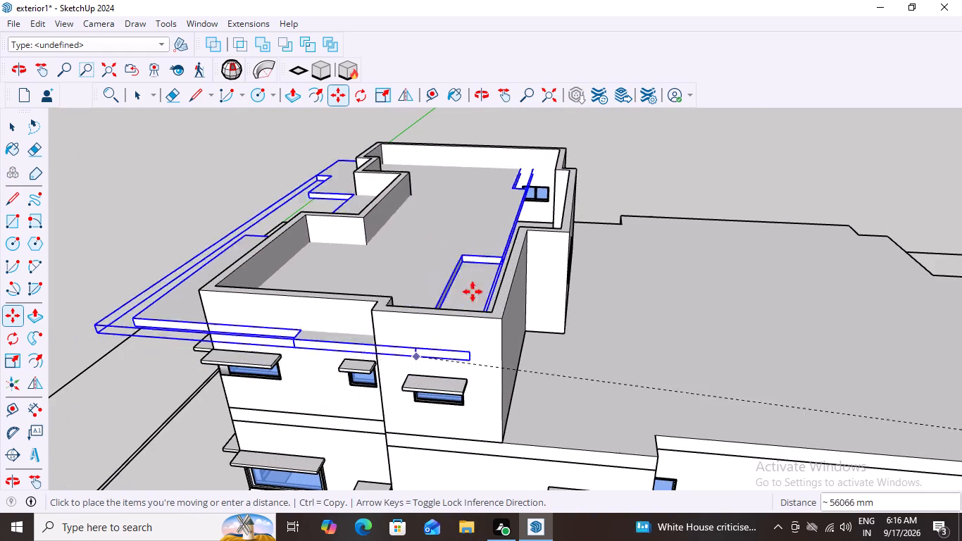
scroll(467, 318, up, 10)
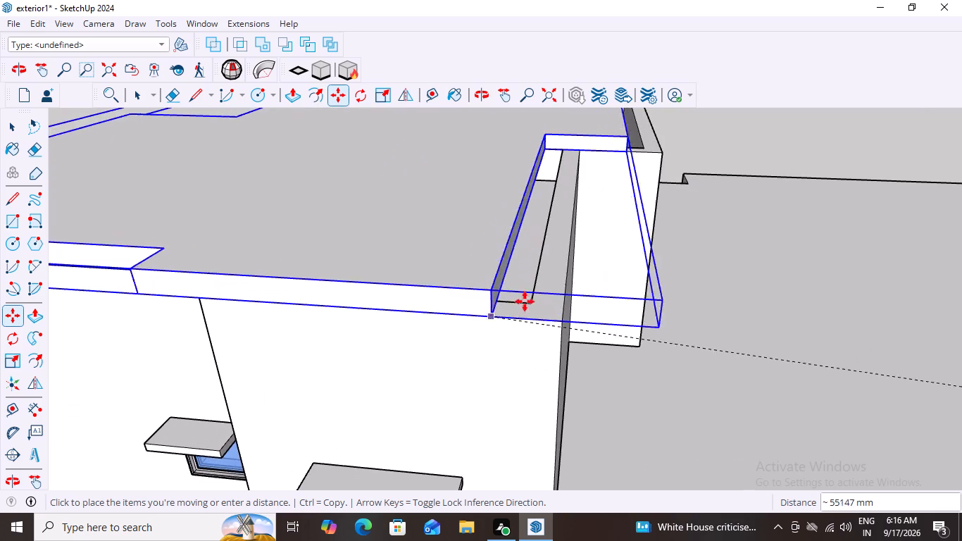
scroll(561, 325, up, 7)
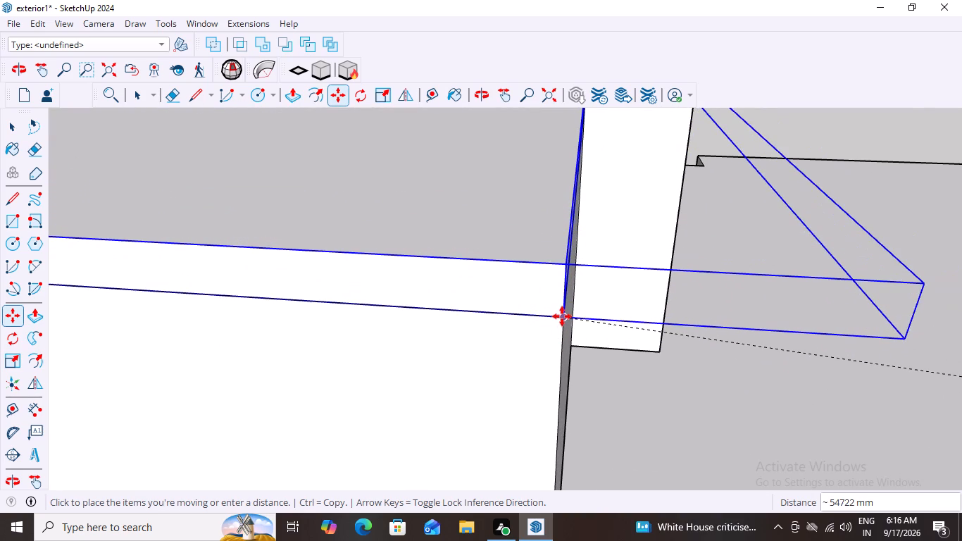
click(562, 318)
scroll(516, 356, down, 20)
scroll(516, 356, down, 4)
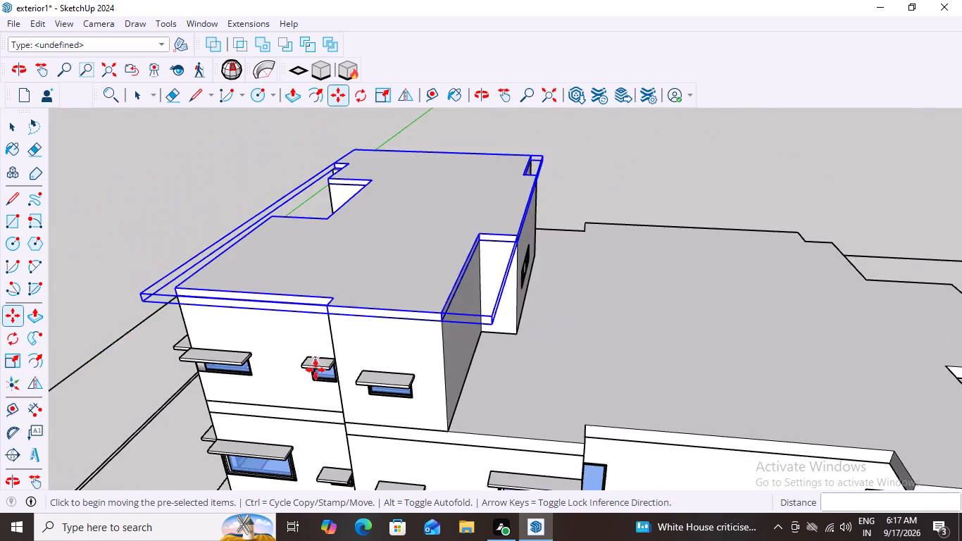
scroll(316, 370, down, 3)
middle_drag(316, 404, 316, 415)
key(space)
click(223, 177)
click(223, 182)
Examine how the upper roof slab's edges sit on the upper-storey walls from several sides of the building.
middle_drag(267, 374, 470, 379)
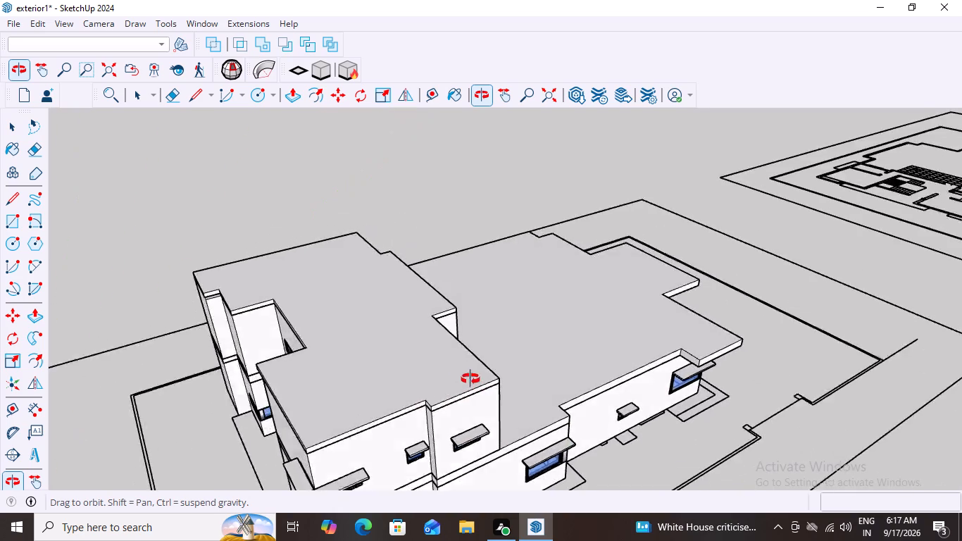
middle_drag(470, 379, 416, 281)
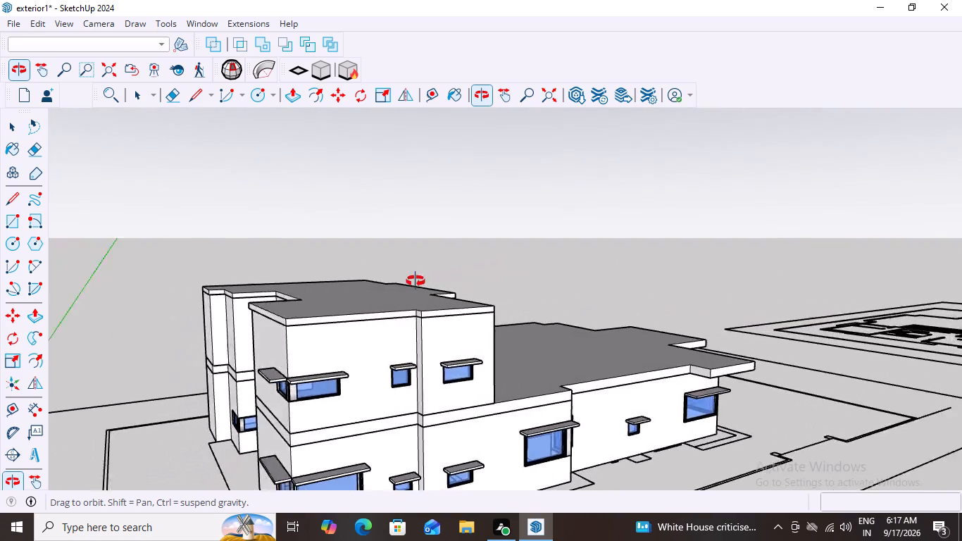
middle_drag(416, 281, 294, 321)
scroll(294, 321, down, 10)
middle_drag(354, 416, 411, 332)
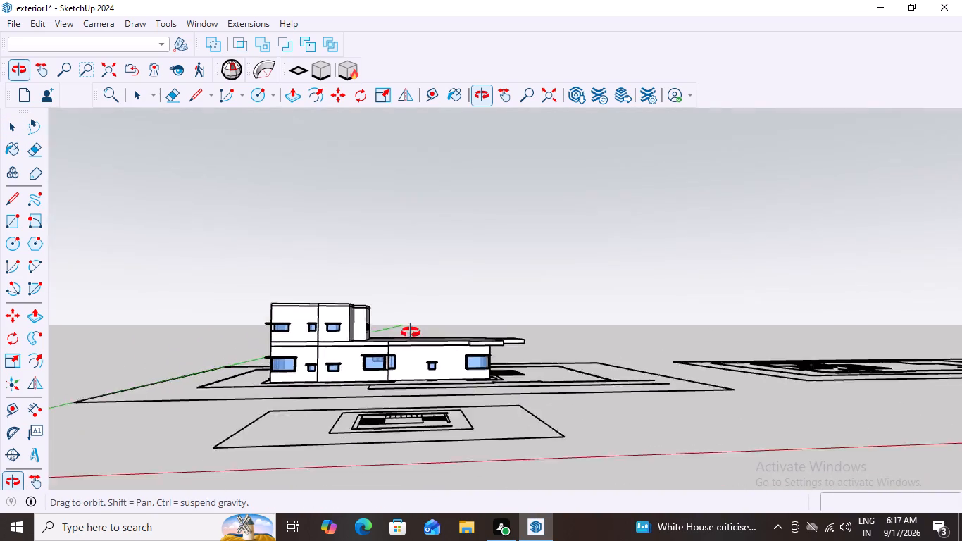
middle_drag(411, 332, 333, 386)
scroll(325, 346, up, 6)
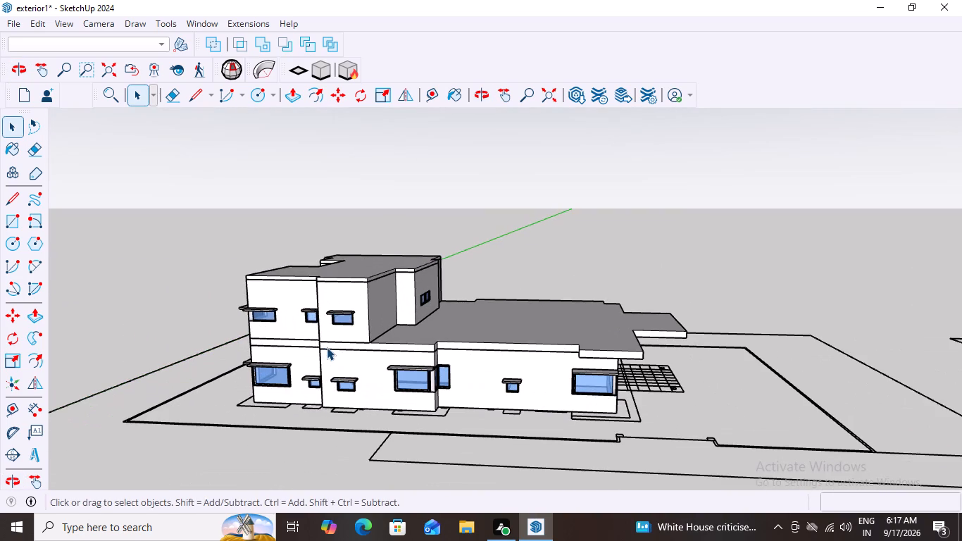
key(space)
click(512, 228)
scroll(388, 399, down, 20)
scroll(388, 399, down, 3)
scroll(498, 441, up, 5)
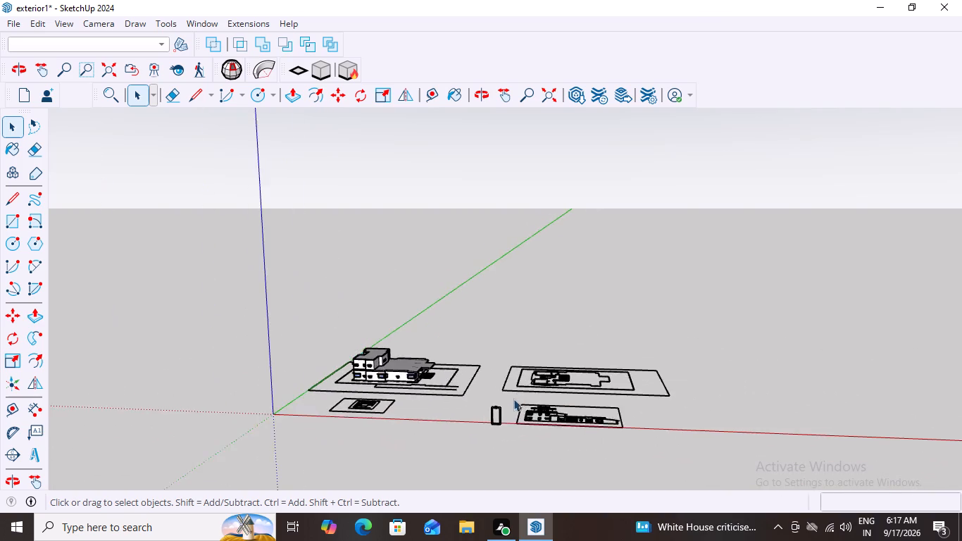
Examine the standalone rectangular frame beside the elevation drawing and the tapered keystone block at its top from several sides.
scroll(513, 399, up, 7)
scroll(463, 444, down, 1)
scroll(462, 447, up, 3)
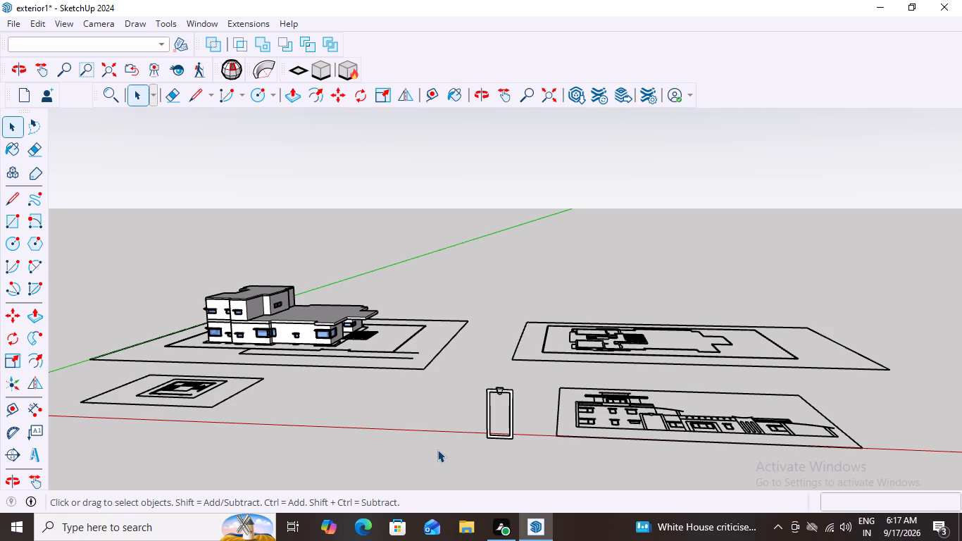
middle_drag(530, 440, 560, 452)
click(549, 434)
scroll(553, 456, up, 2)
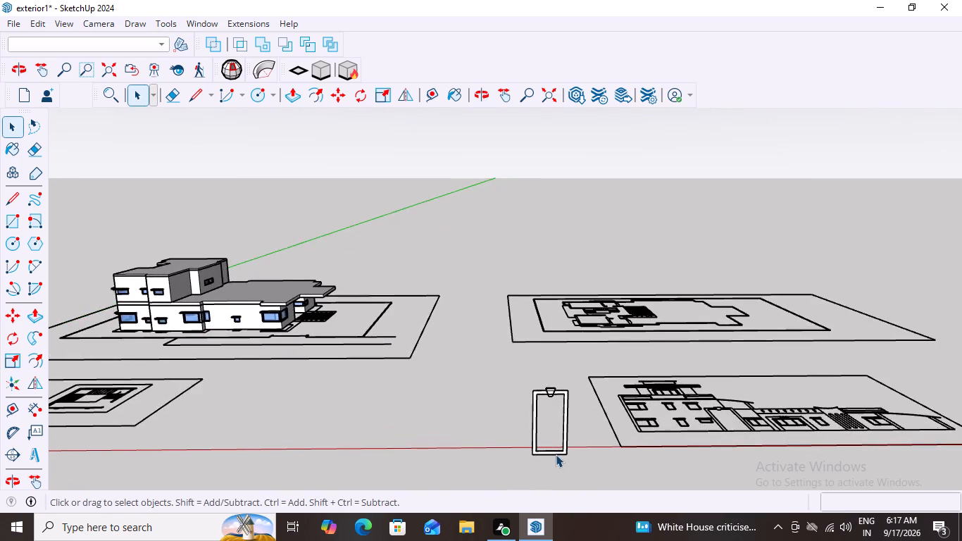
scroll(556, 454, up, 11)
double_click(574, 442)
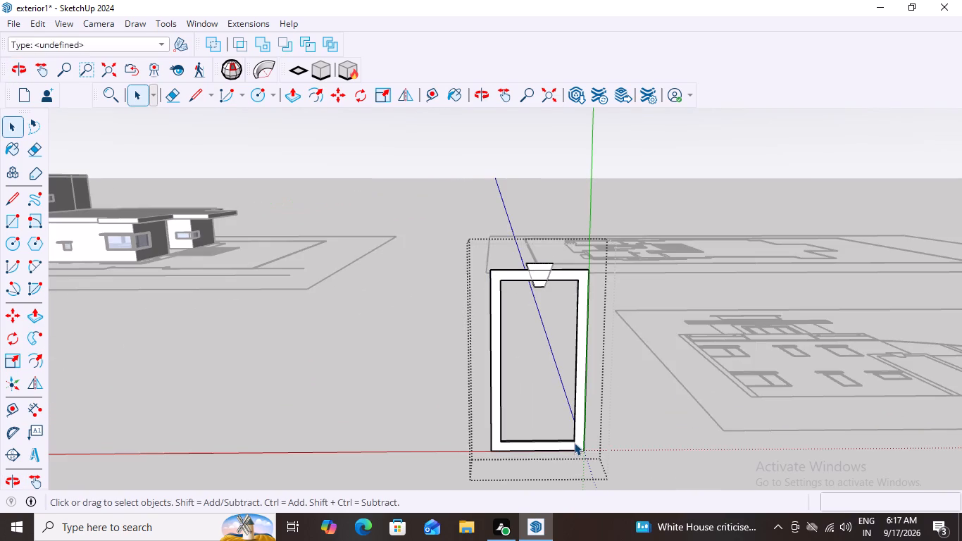
scroll(574, 442, up, 2)
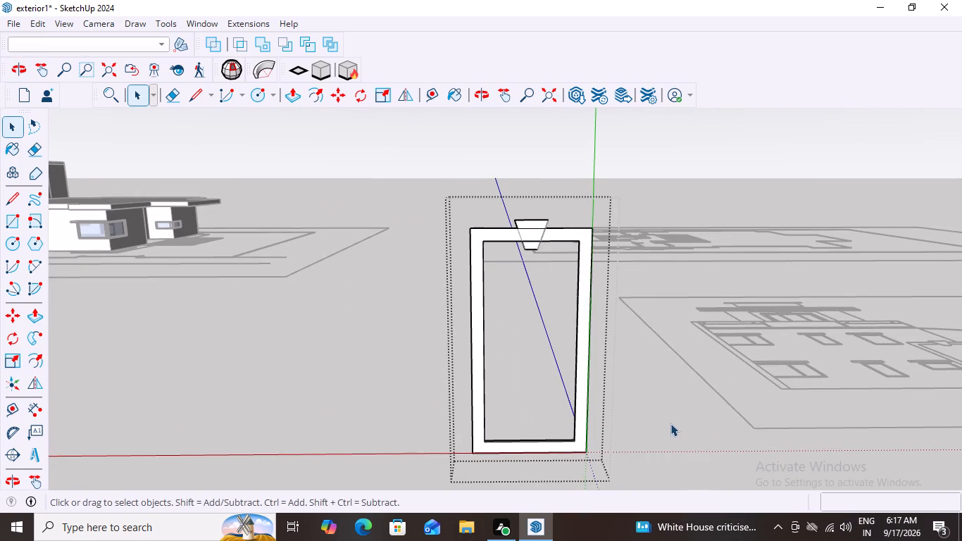
key(space)
click(677, 210)
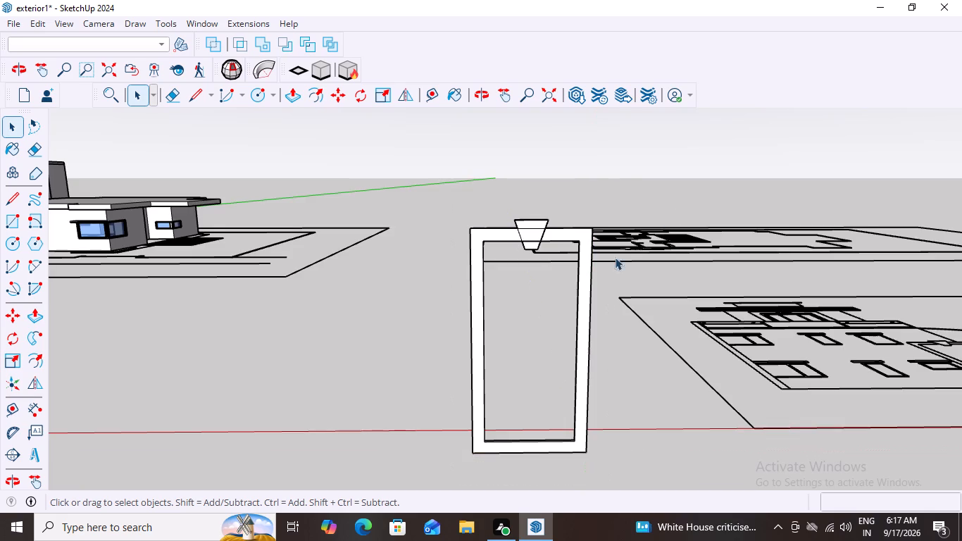
middle_drag(514, 282, 486, 288)
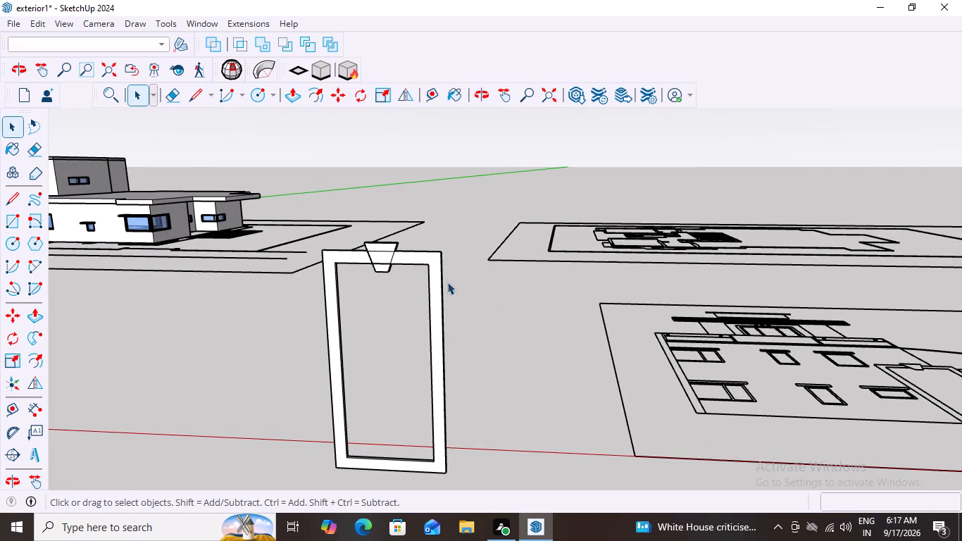
middle_drag(439, 281, 558, 242)
scroll(394, 243, up, 3)
middle_drag(378, 292, 434, 292)
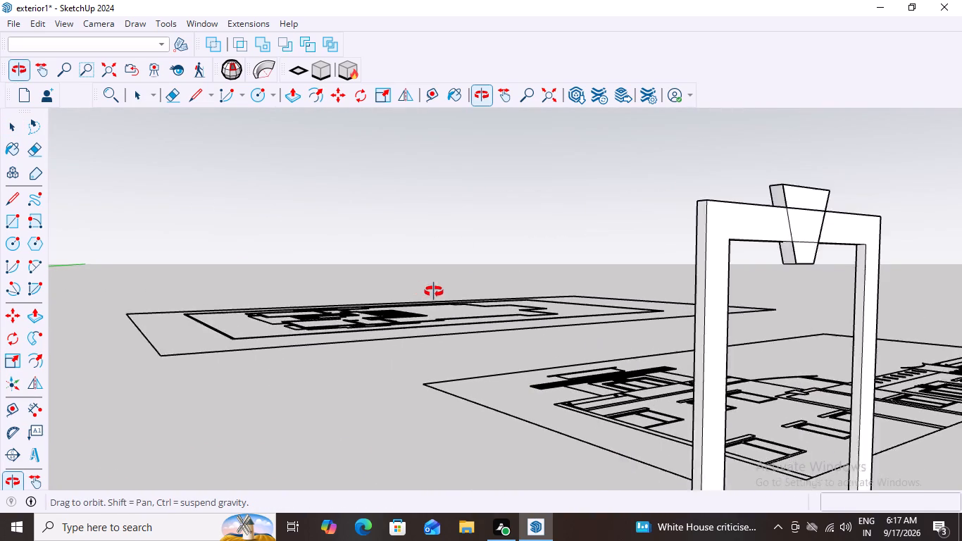
middle_drag(434, 292, 392, 292)
scroll(466, 255, up, 1)
scroll(467, 255, down, 3)
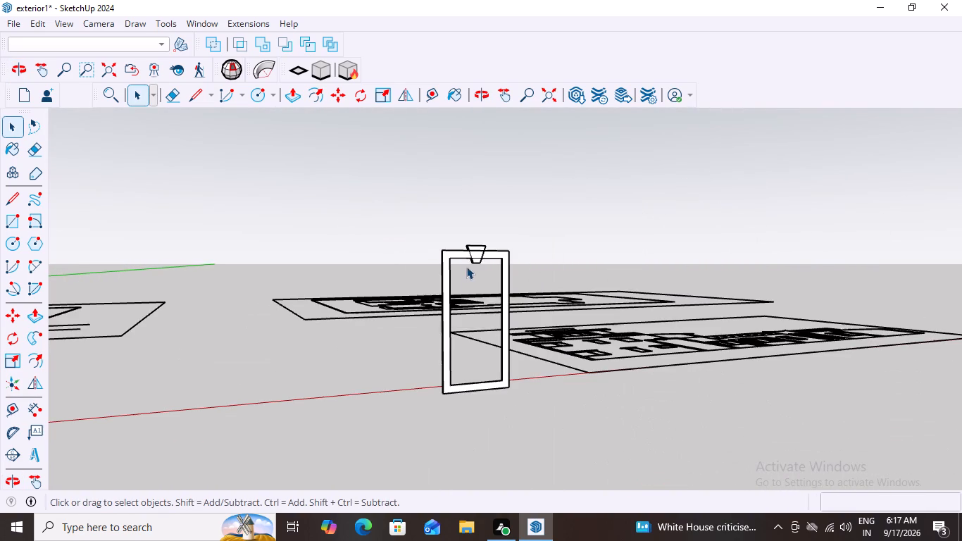
scroll(466, 266, down, 1)
scroll(472, 242, up, 2)
Hide the standalone rectangular frame group so only its tapered keystone block is left showing.
click(447, 269)
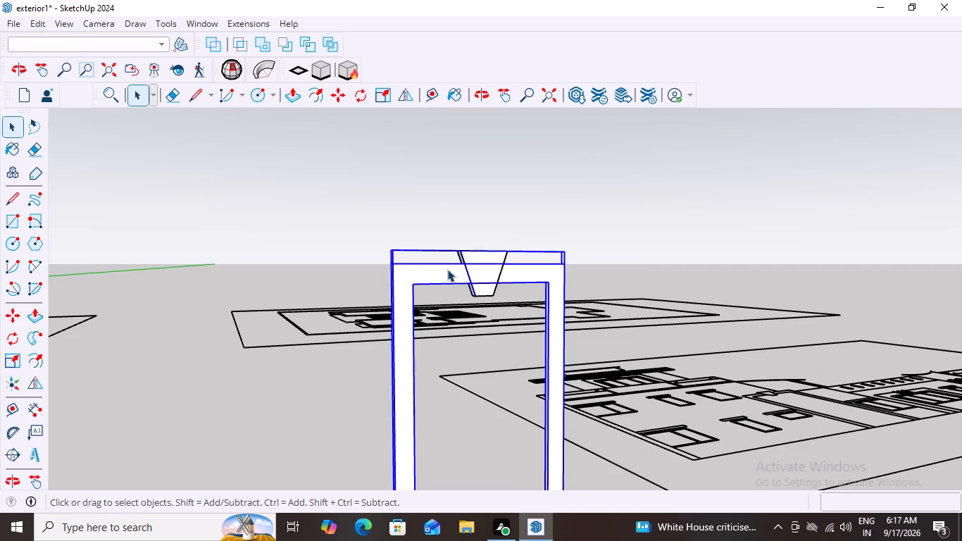
right_click(425, 270)
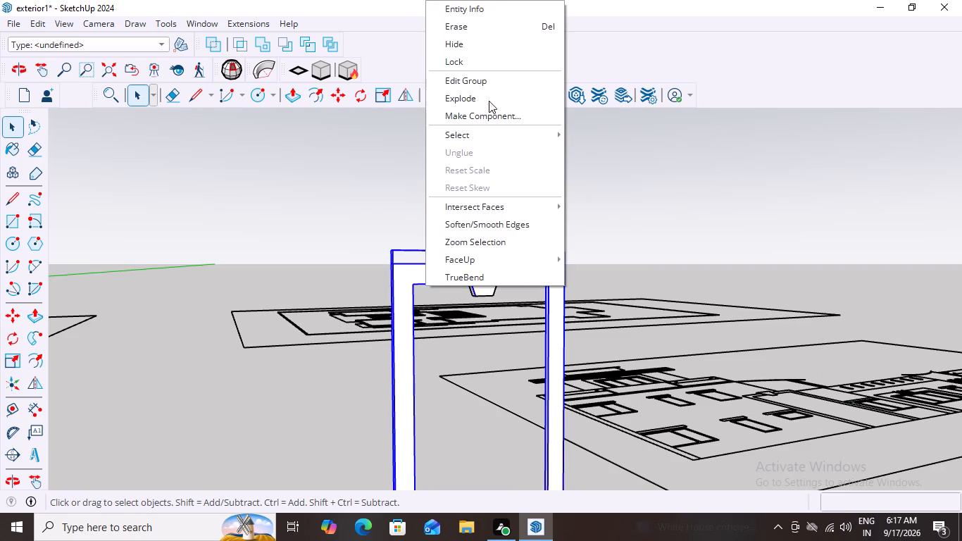
click(451, 44)
Inside the tapered keystone block's group, push/pull its large front trapezoidal face outward by 50 mm.
scroll(463, 307, up, 2)
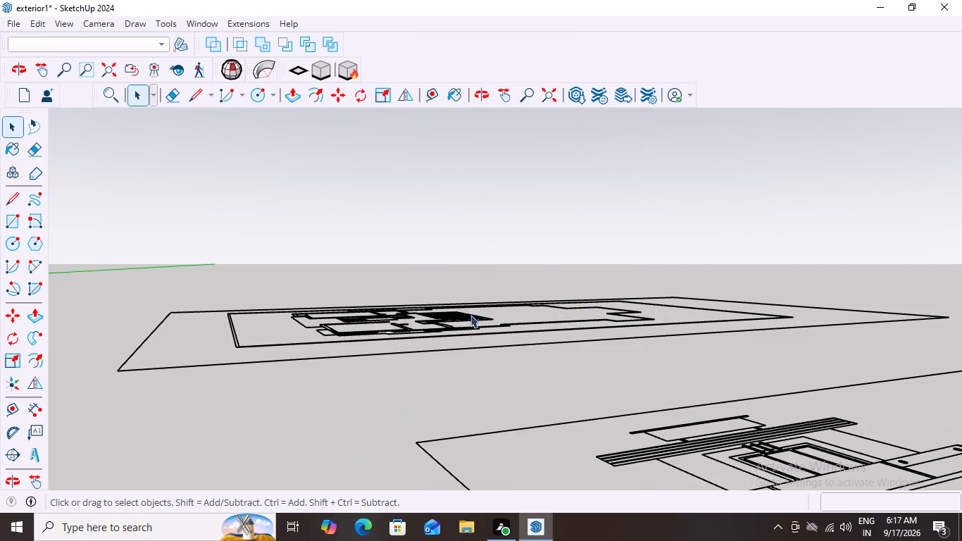
scroll(492, 323, down, 5)
triple_click(508, 309)
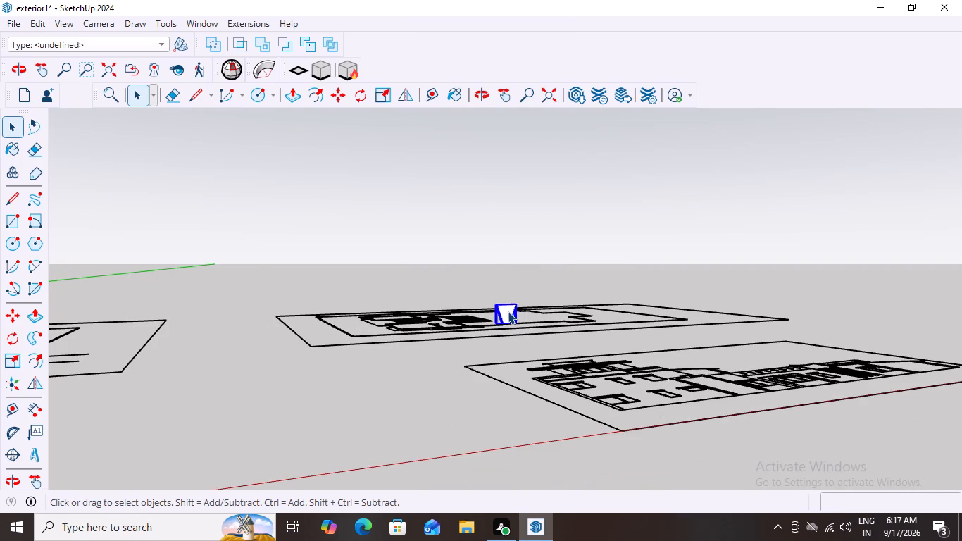
middle_drag(508, 339, 559, 363)
scroll(628, 393, up, 5)
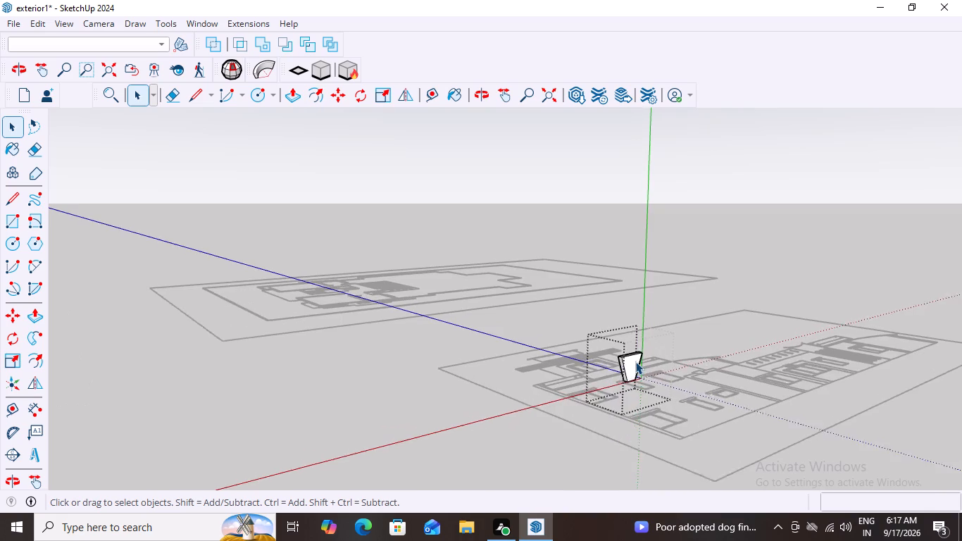
scroll(635, 361, up, 9)
middle_drag(618, 388, 620, 372)
click(661, 219)
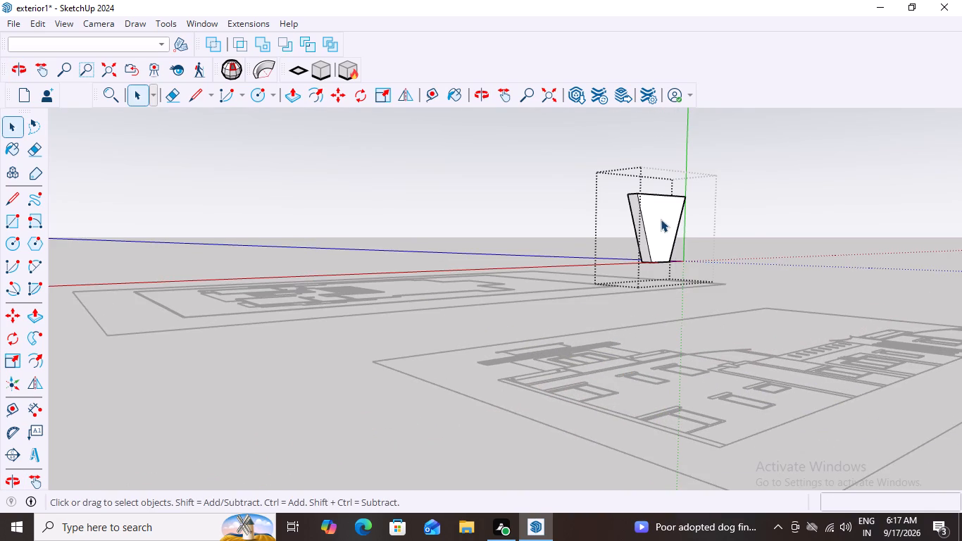
key(p)
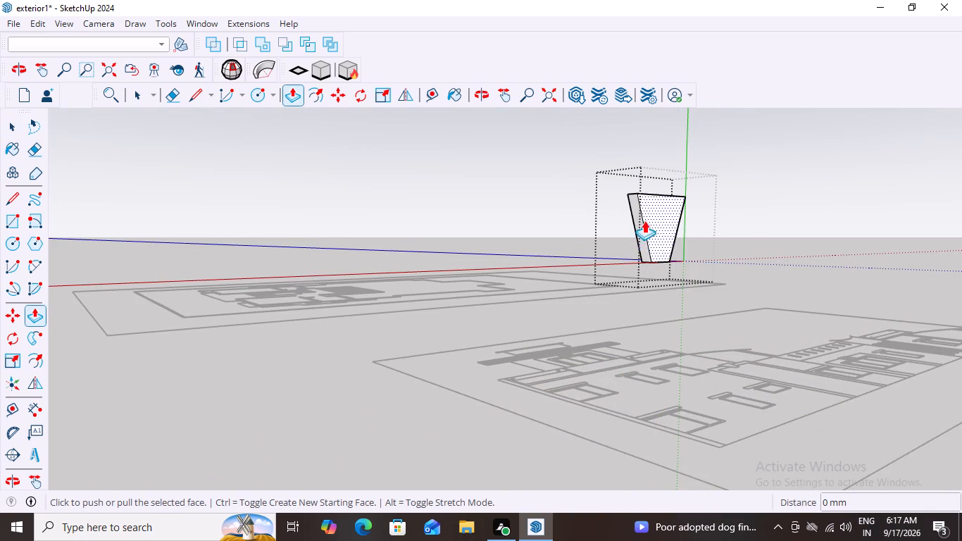
click(661, 213)
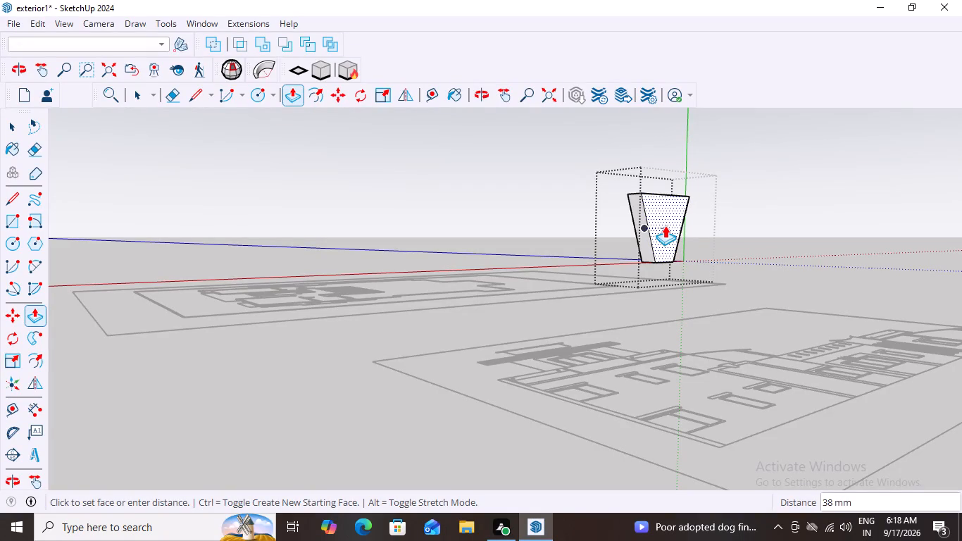
text(50)
key(Return)
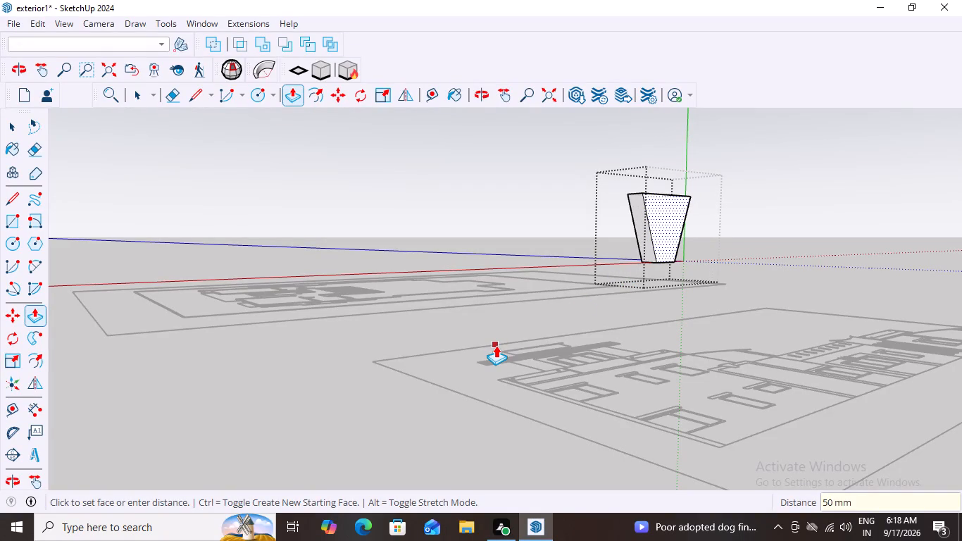
key(space)
click(492, 202)
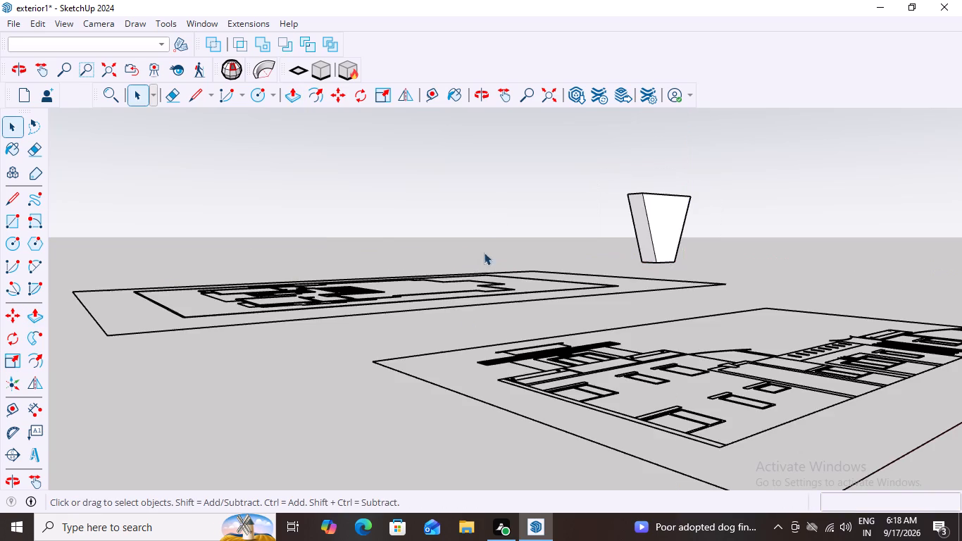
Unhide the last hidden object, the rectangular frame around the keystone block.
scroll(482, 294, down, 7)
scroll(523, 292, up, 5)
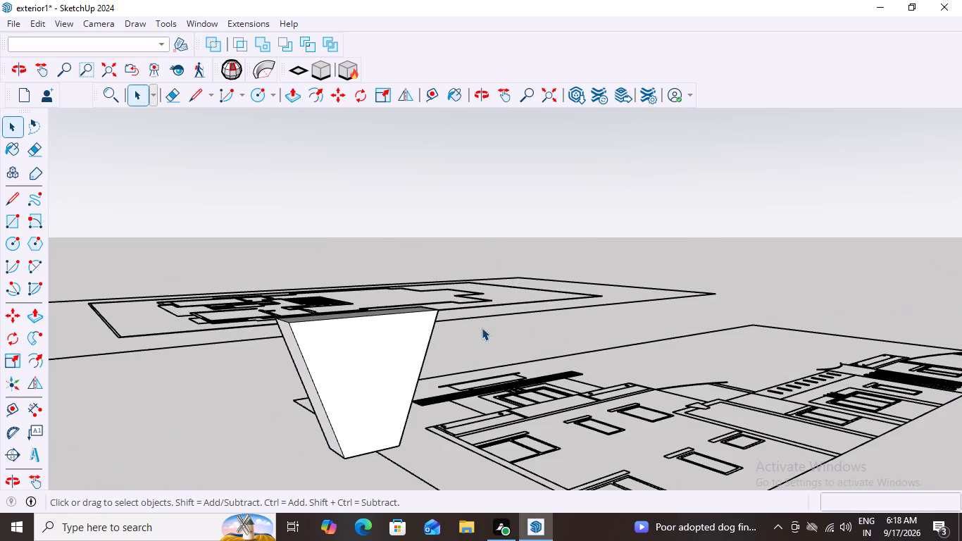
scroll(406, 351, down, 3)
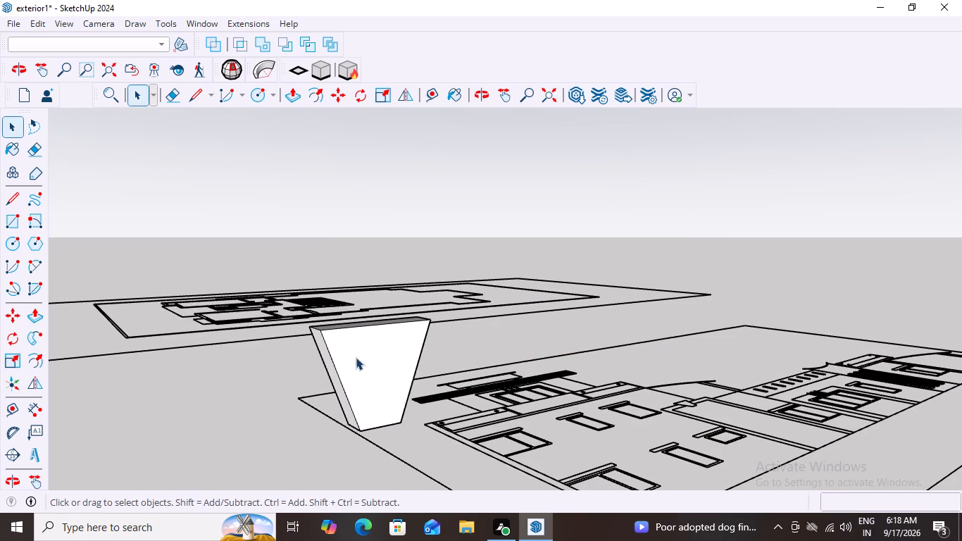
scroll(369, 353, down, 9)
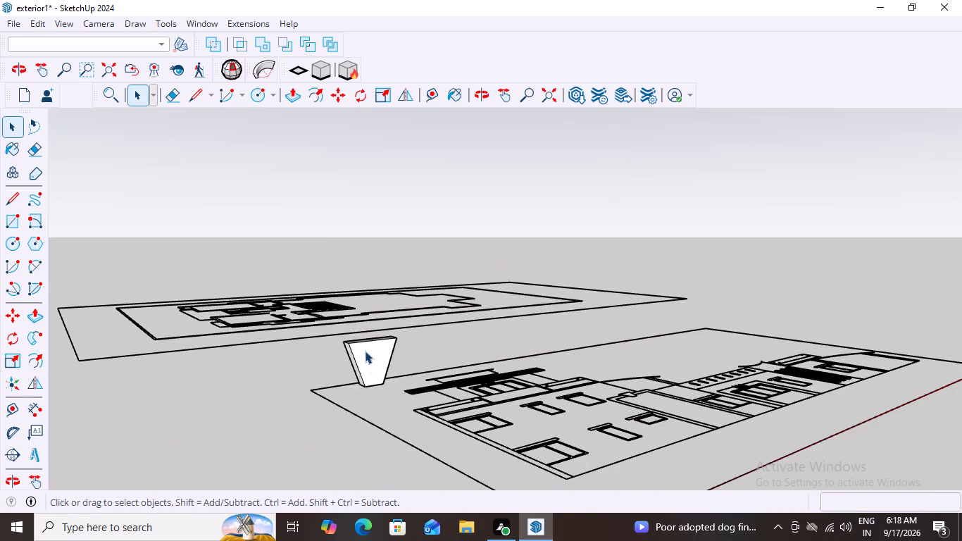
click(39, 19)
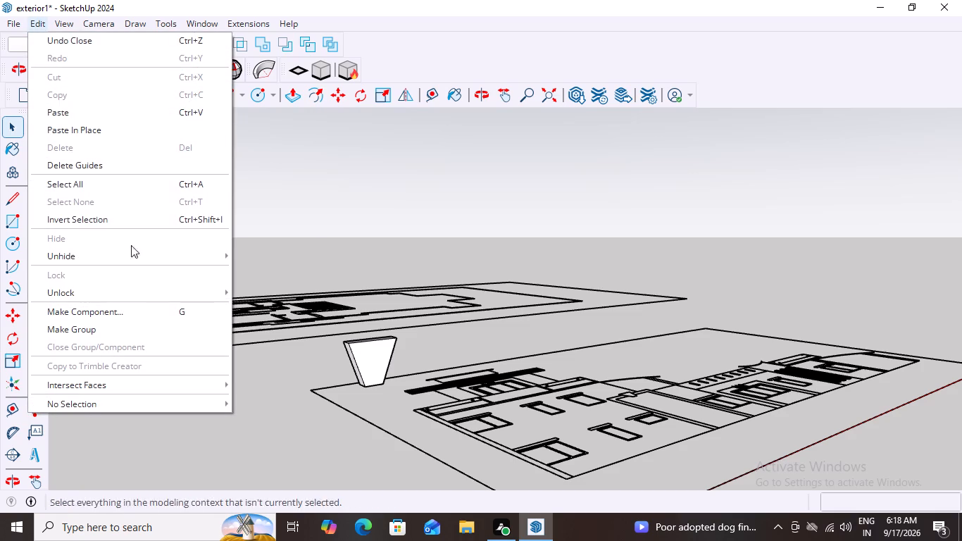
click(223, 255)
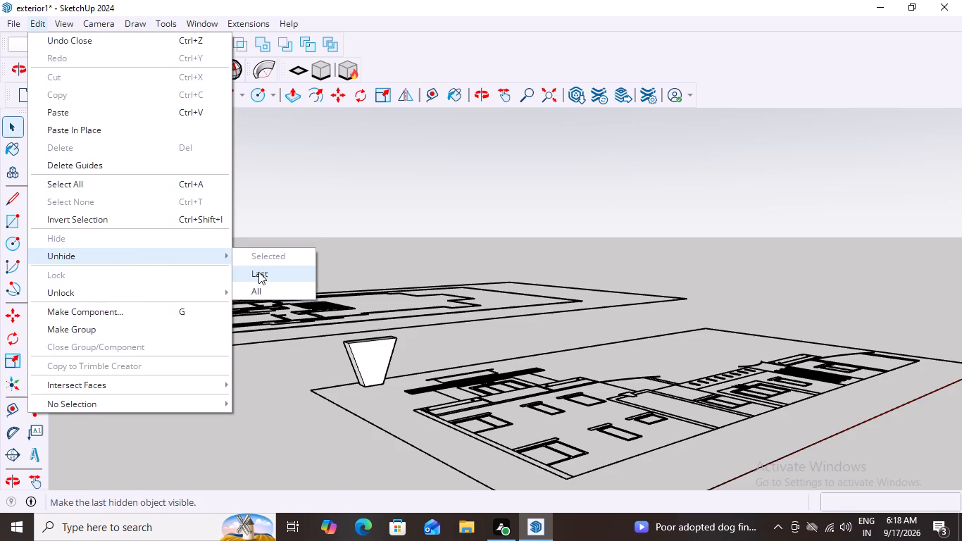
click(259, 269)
Examine how the thickened keystone block sits on the frame's top bar from the side and behind.
scroll(311, 301, down, 2)
middle_drag(333, 350, 380, 347)
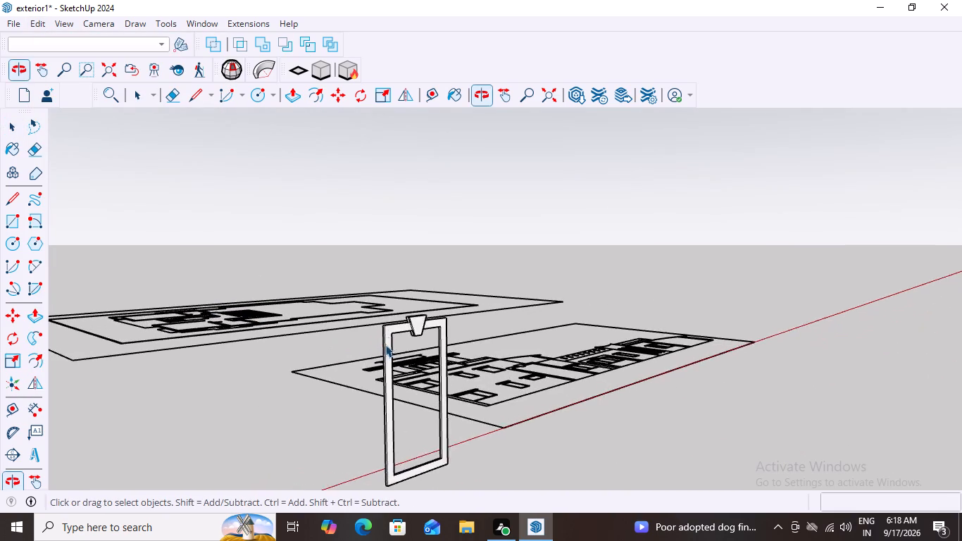
scroll(387, 331, up, 14)
middle_drag(406, 352, 468, 368)
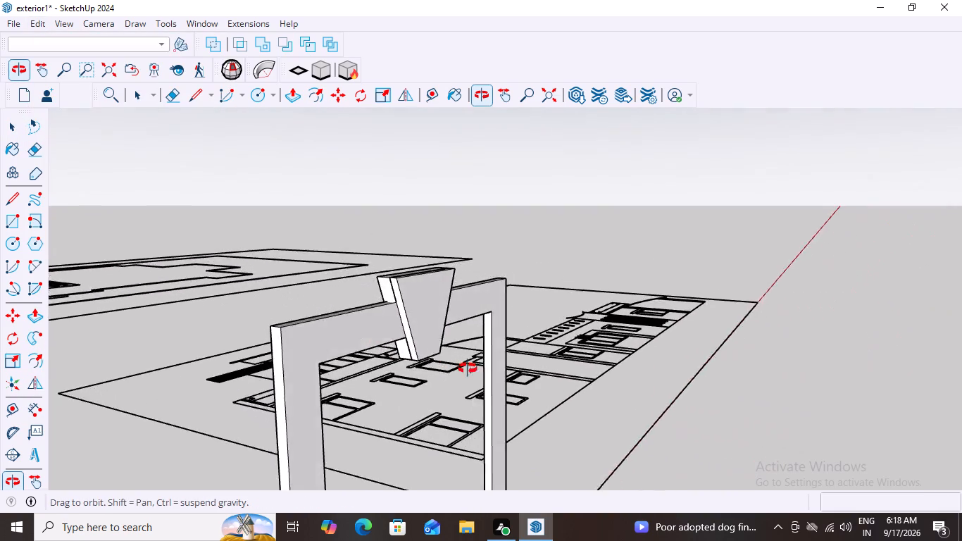
middle_drag(468, 368, 558, 380)
middle_drag(554, 379, 521, 390)
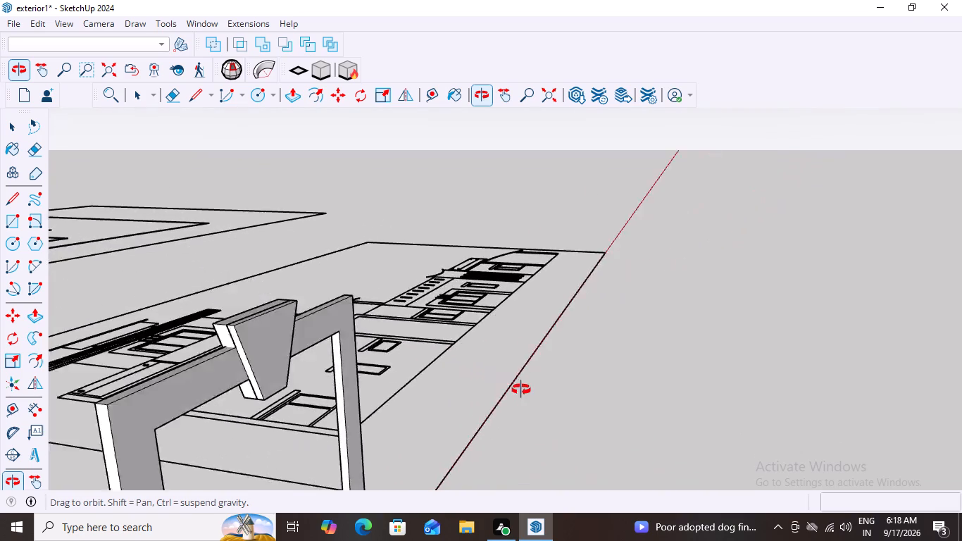
middle_drag(521, 390, 538, 380)
key(space)
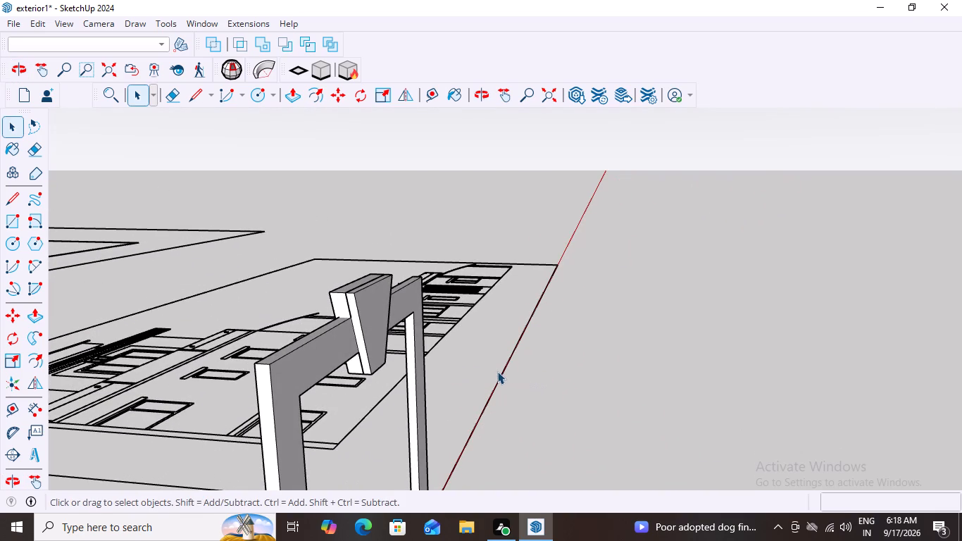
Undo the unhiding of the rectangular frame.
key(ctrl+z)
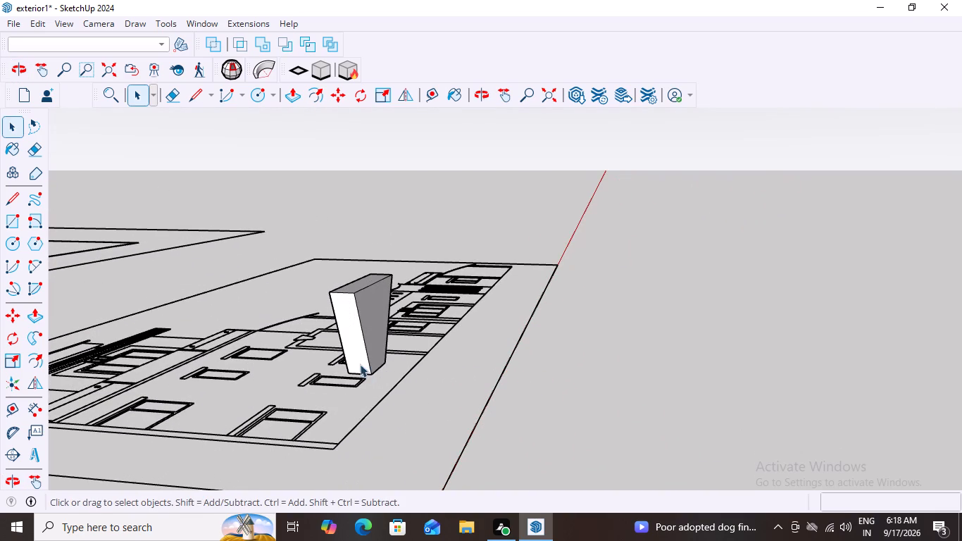
Select the keystone block and bring back the last hidden object, the rectangular frame around it.
middle_drag(385, 404, 380, 410)
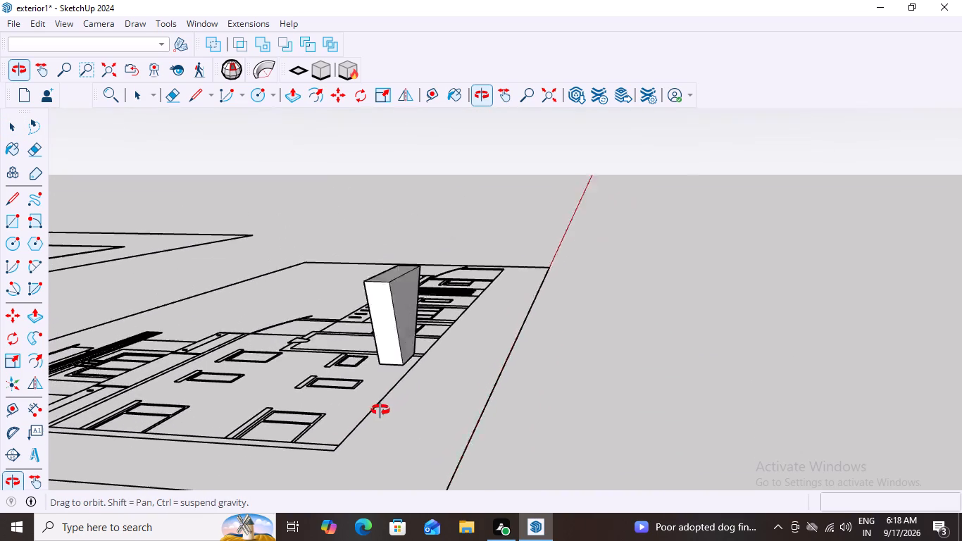
middle_drag(380, 410, 377, 412)
scroll(308, 421, up, 3)
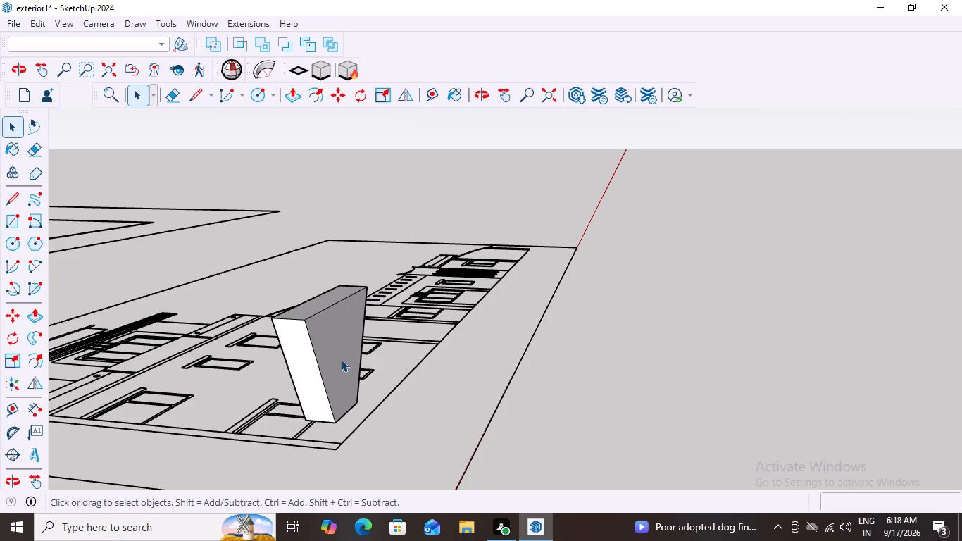
click(336, 337)
click(38, 24)
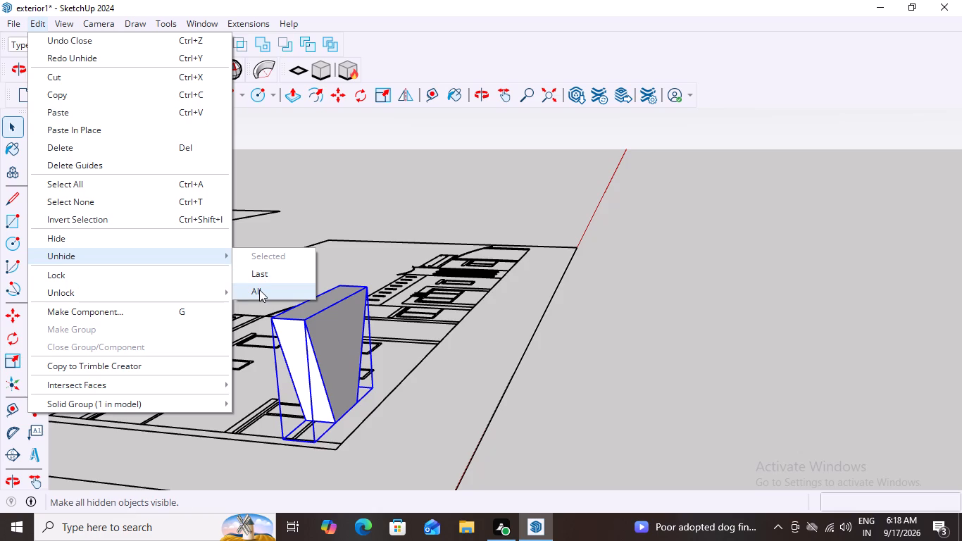
click(258, 275)
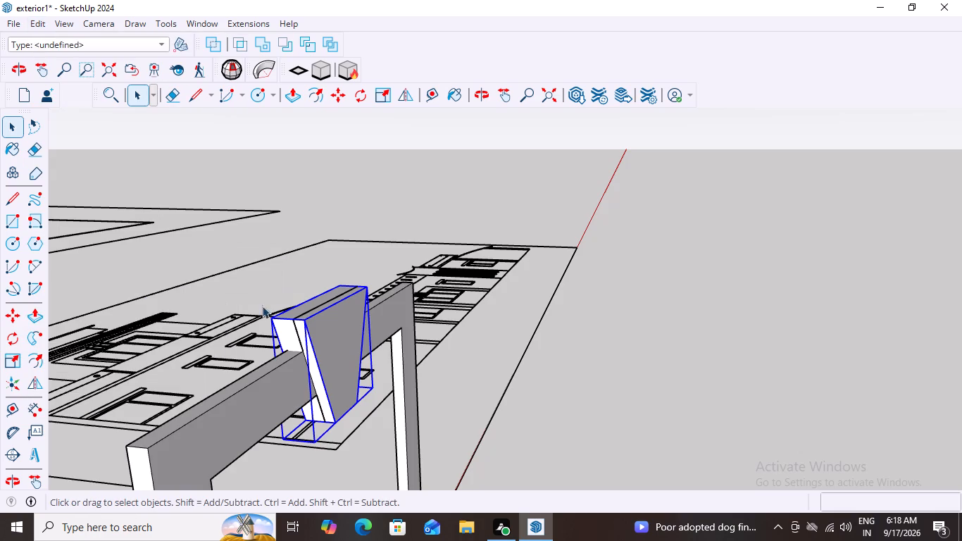
middle_drag(365, 378, 269, 416)
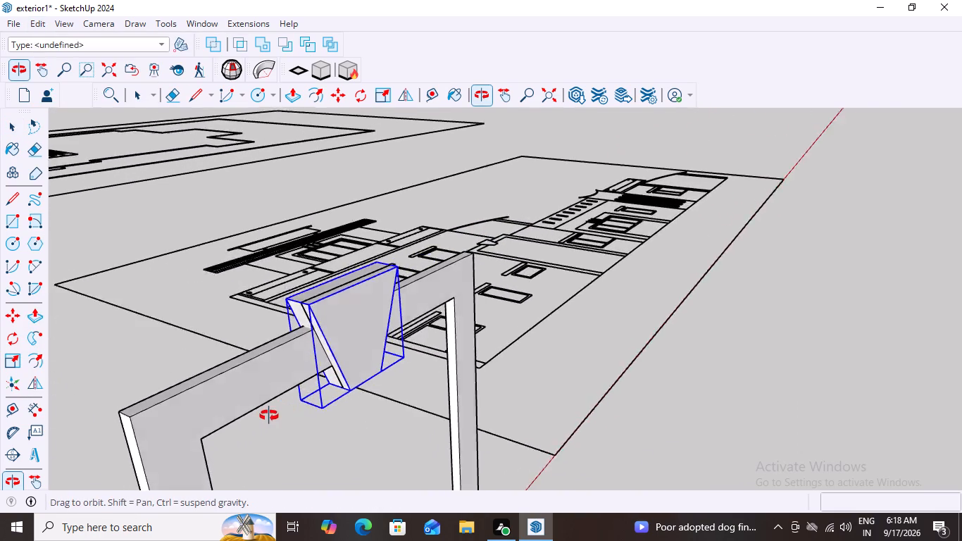
Examine from the front, side and above how the thickened keystone block sits on the frame's top bar.
middle_drag(269, 416, 267, 416)
click(158, 223)
middle_drag(261, 345, 401, 378)
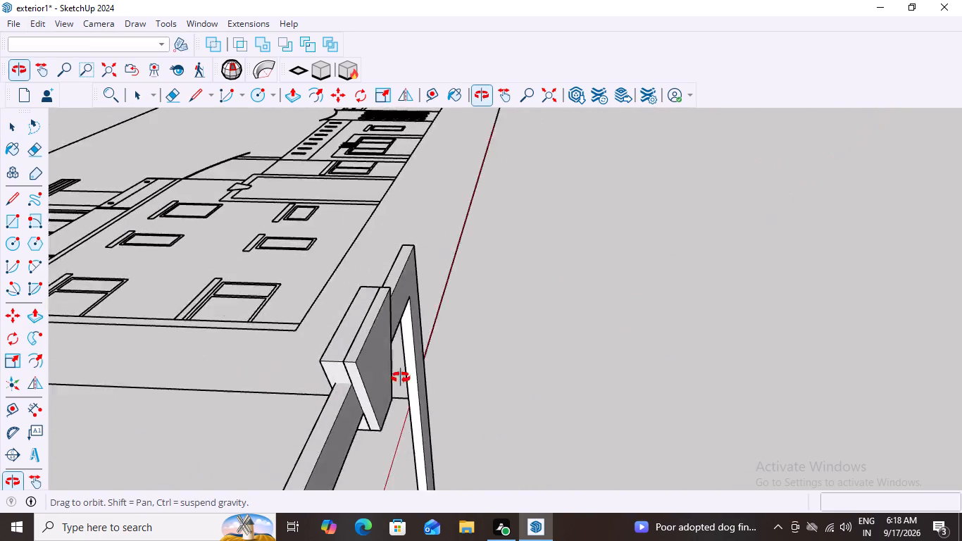
middle_drag(401, 378, 446, 366)
scroll(391, 411, up, 4)
middle_drag(368, 406, 286, 297)
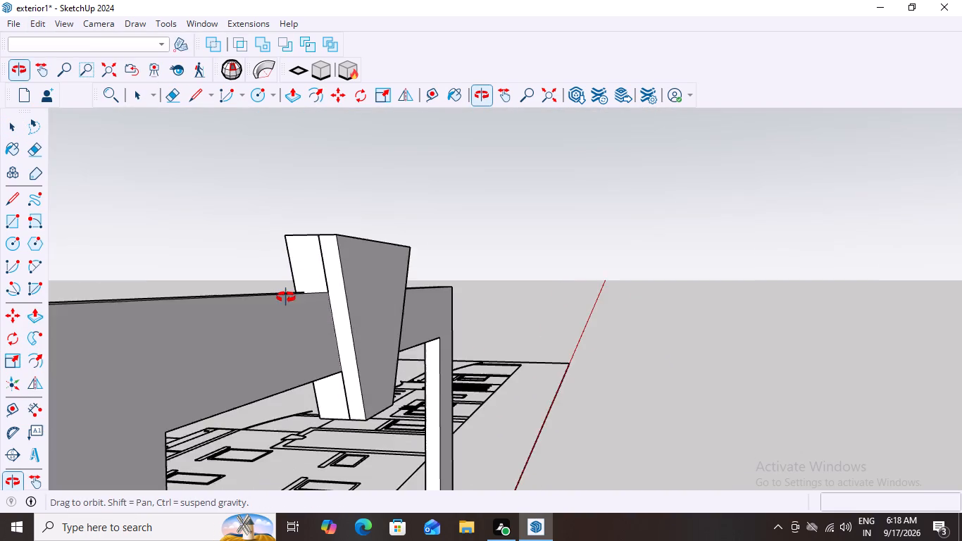
middle_drag(286, 297, 316, 310)
scroll(355, 389, up, 2)
scroll(355, 388, down, 2)
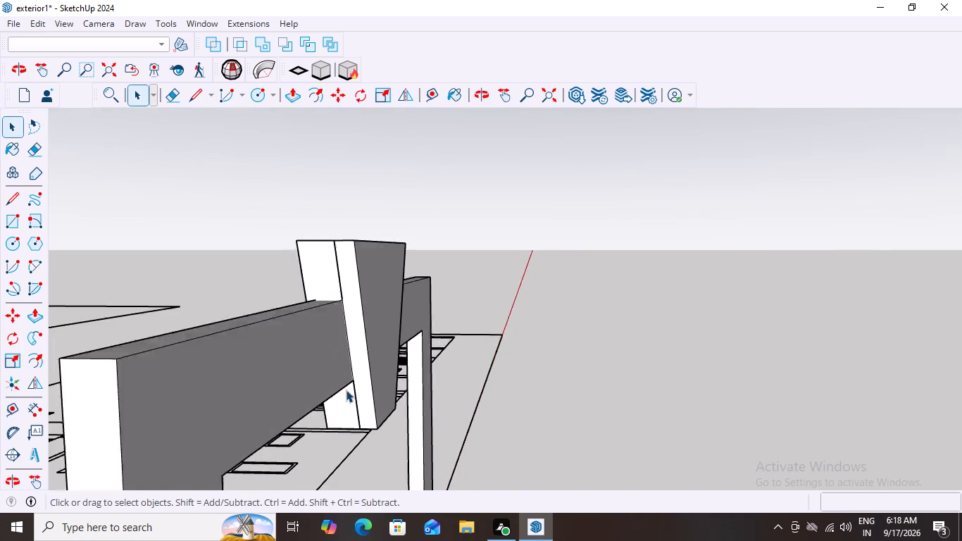
scroll(346, 390, down, 7)
scroll(339, 420, up, 4)
scroll(343, 412, down, 7)
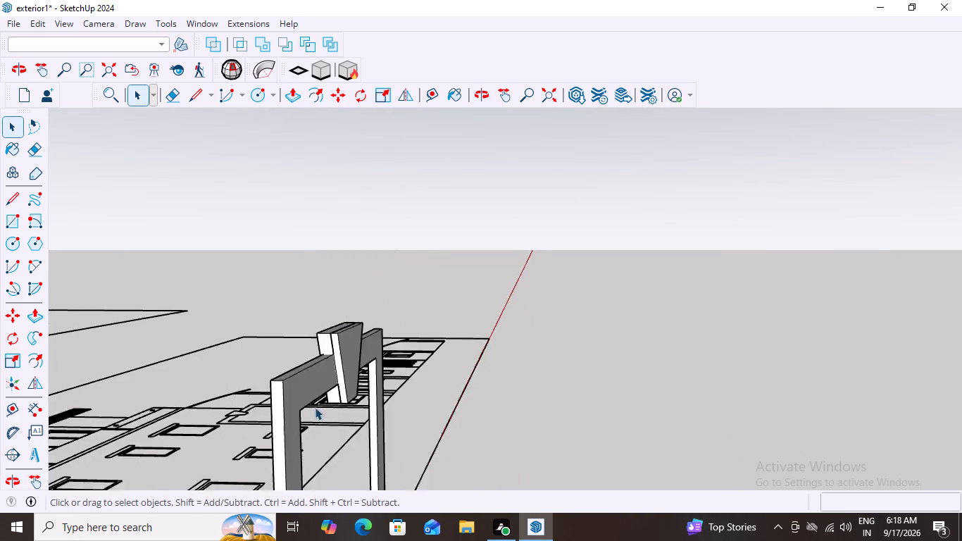
scroll(315, 407, down, 2)
middle_drag(348, 402, 136, 347)
scroll(446, 421, up, 3)
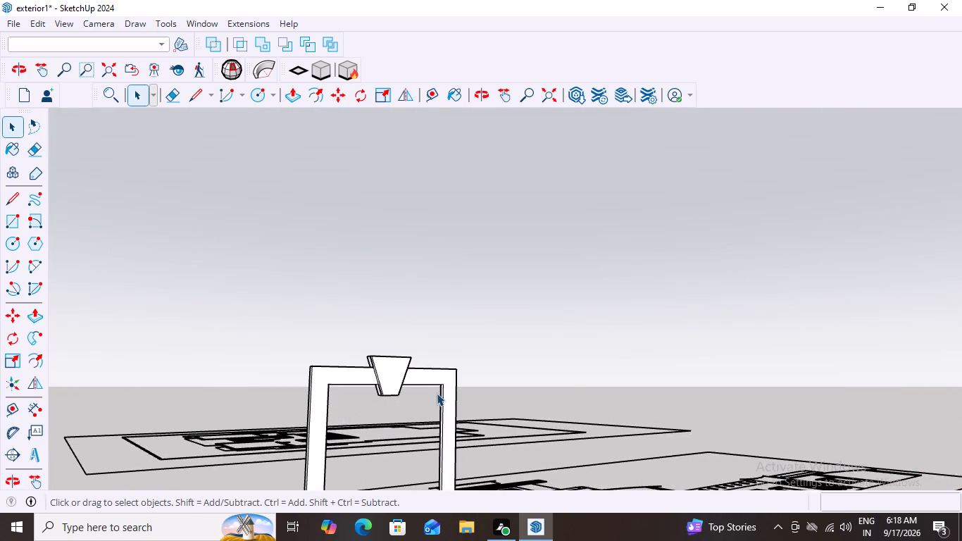
scroll(437, 393, up, 4)
scroll(398, 385, down, 8)
scroll(385, 378, up, 5)
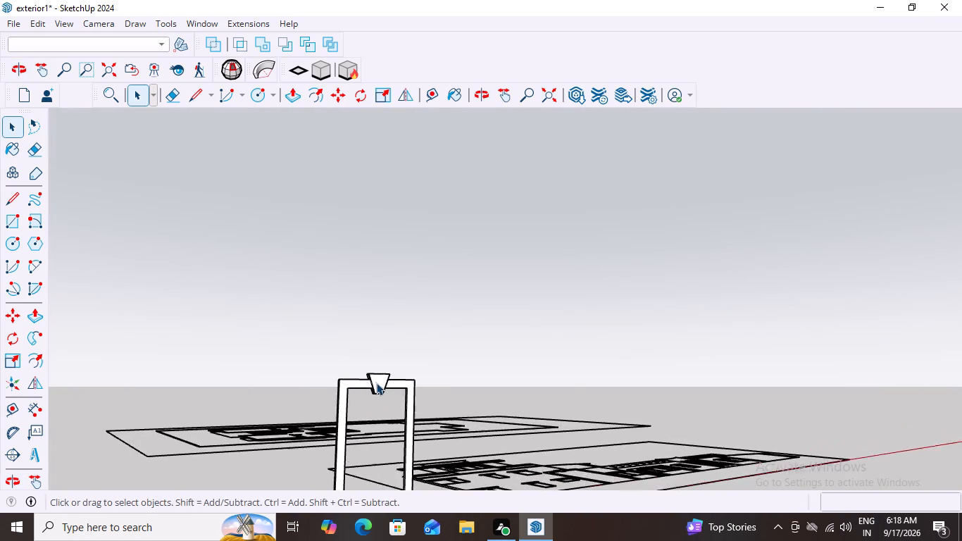
scroll(376, 383, up, 7)
middle_click(373, 399)
scroll(374, 399, down, 8)
middle_drag(377, 399, 378, 399)
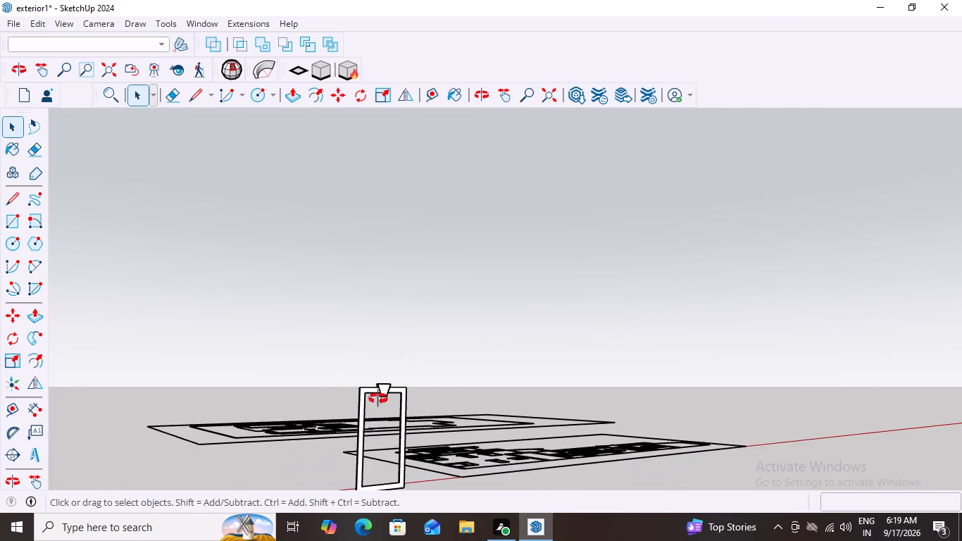
middle_drag(378, 399, 427, 411)
scroll(444, 404, up, 16)
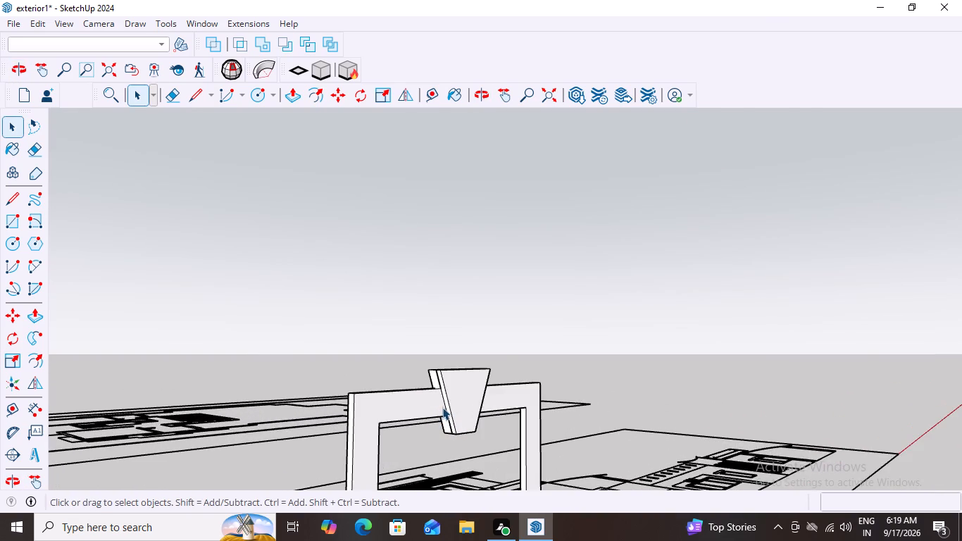
scroll(442, 407, up, 12)
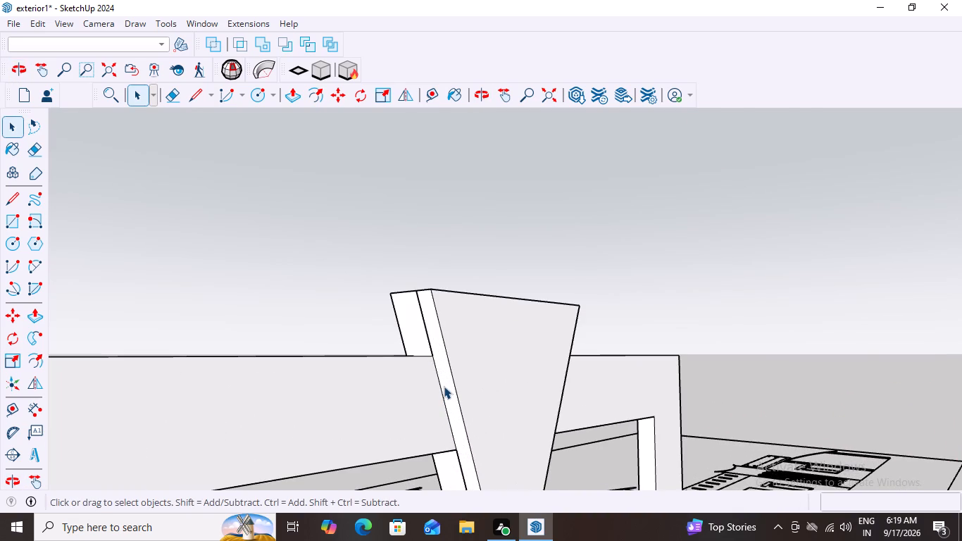
Undo the unhiding of the rectangular frame and the previous thickening of the keystone block.
key(ctrl+z)
key(ctrl+z)
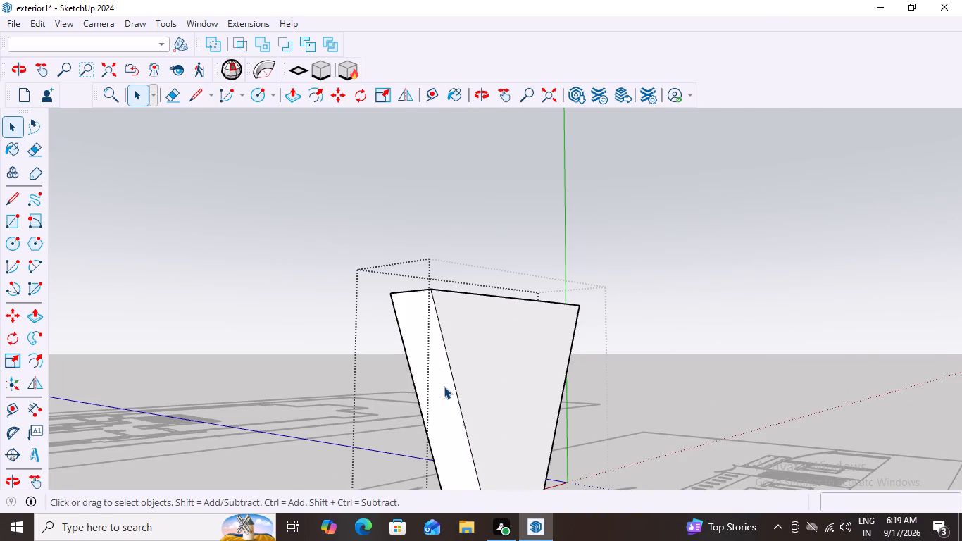
key(ctrl+z)
key(ctrl+z)
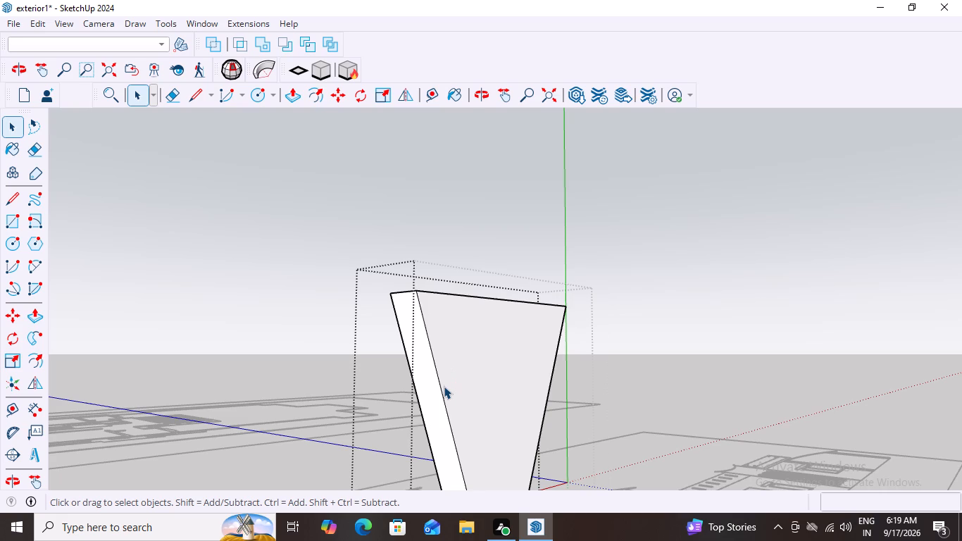
Push/Pull the keystone block's large trapezoidal front face outward by 55 mm.
click(456, 375)
triple_click(456, 375)
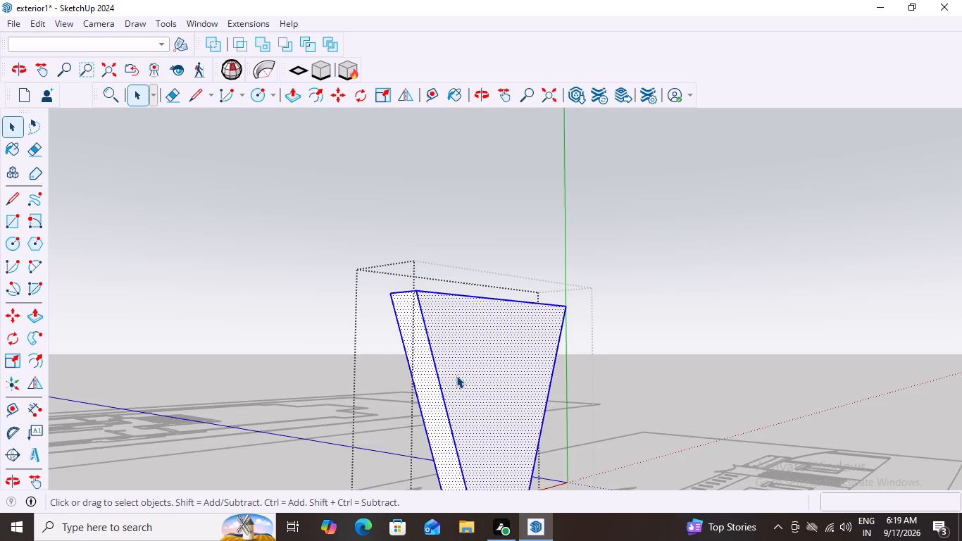
click(456, 375)
double_click(456, 375)
double_click(461, 369)
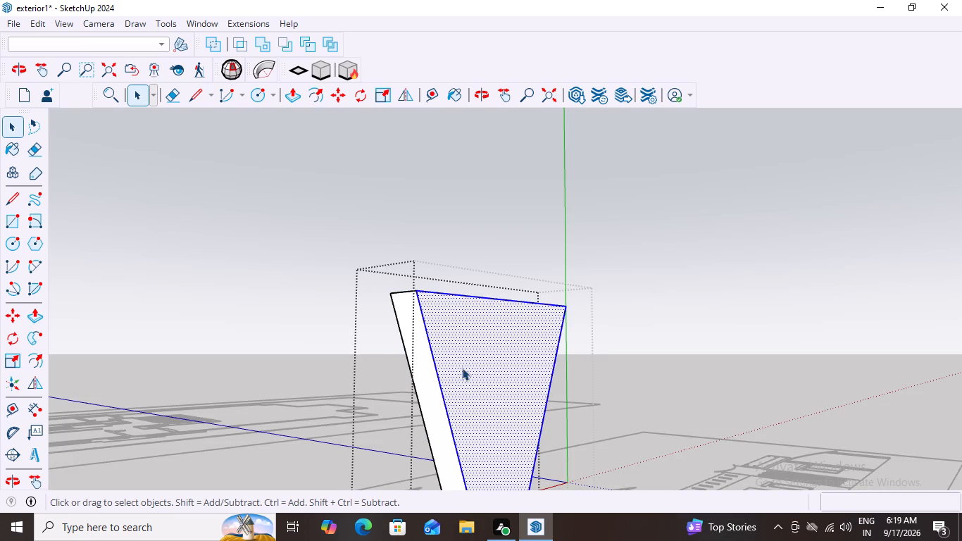
click(468, 361)
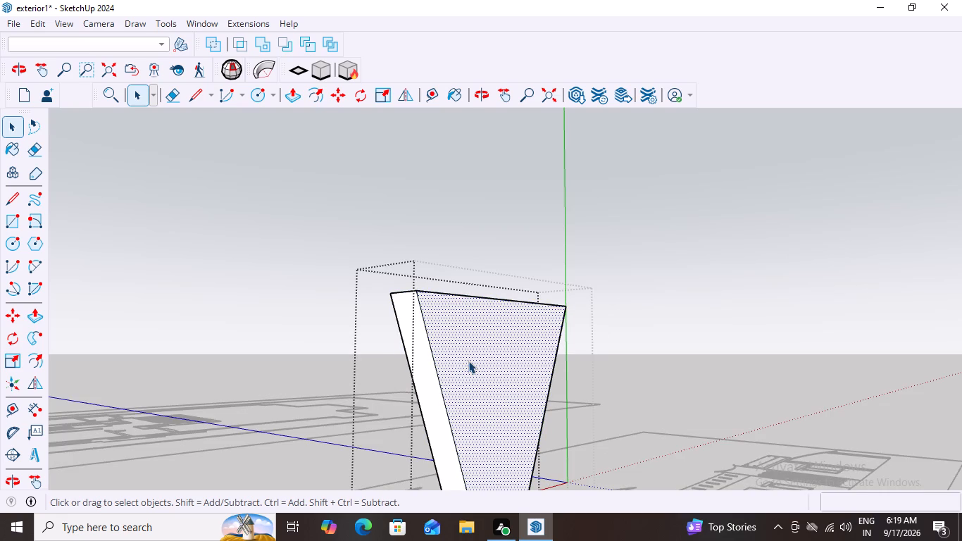
key(p)
click(468, 361)
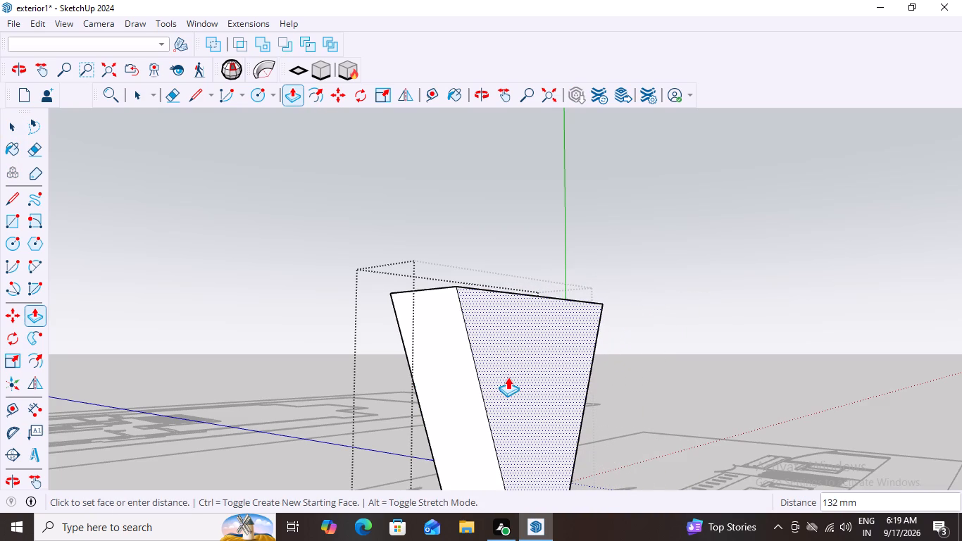
text(55)
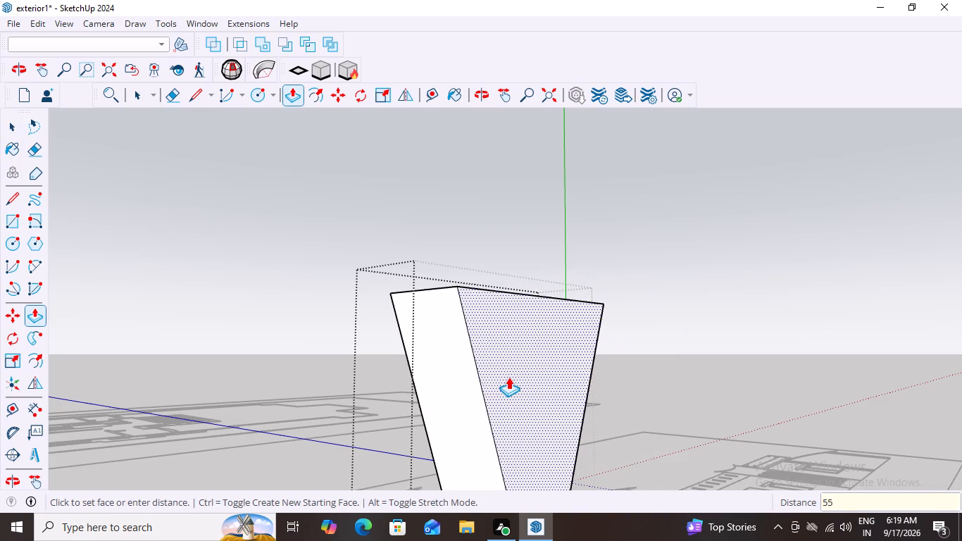
key(Return)
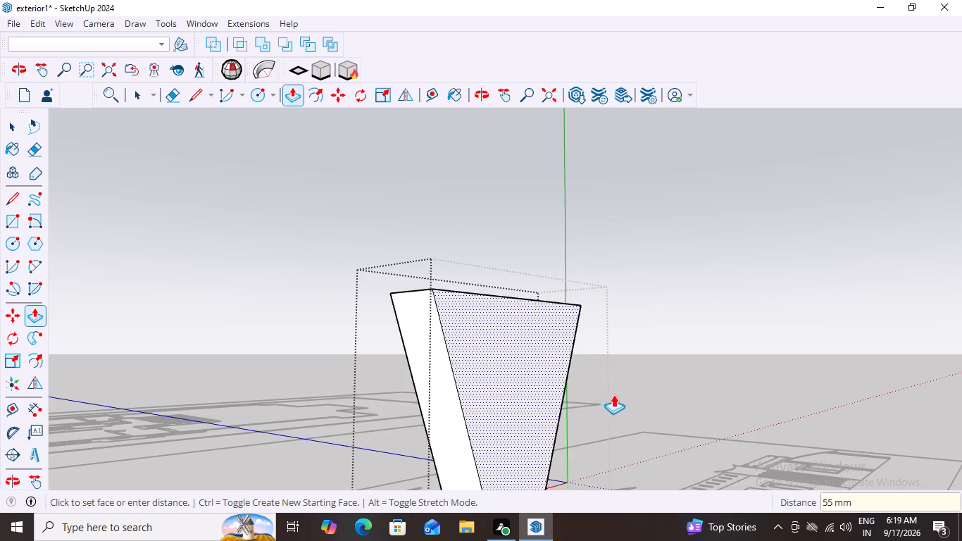
middle_drag(613, 394, 489, 443)
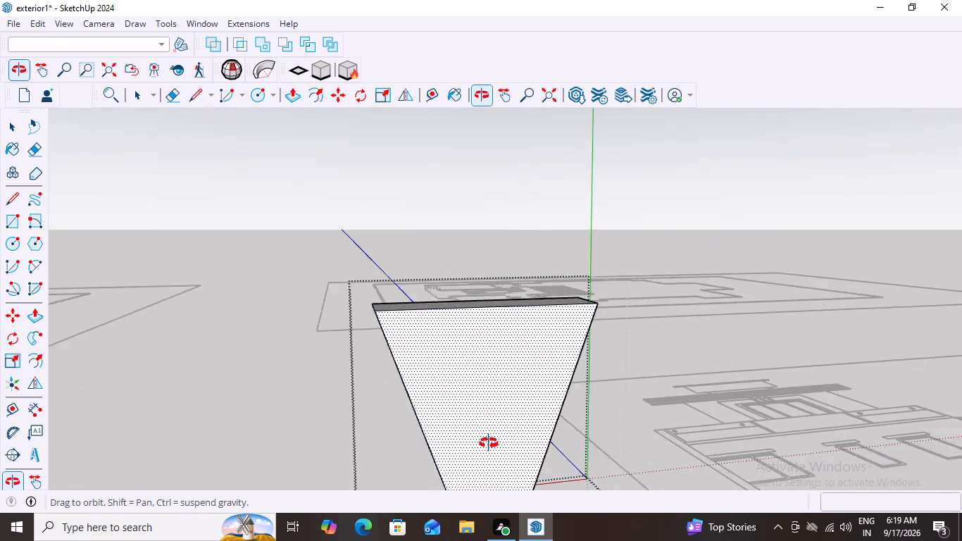
middle_drag(489, 443, 528, 433)
key(space)
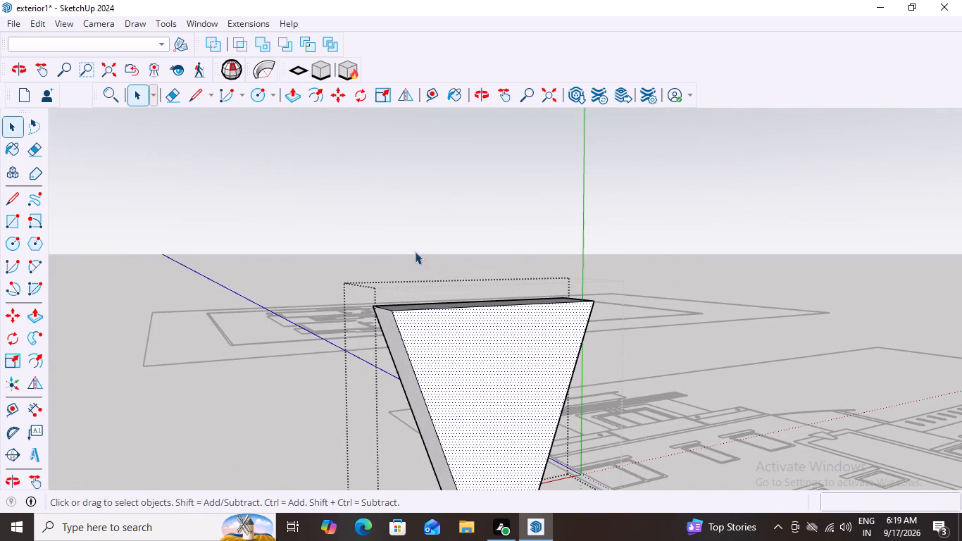
Unhide the last hidden object, the rectangular frame, and leave editing of the keystone block.
click(43, 18)
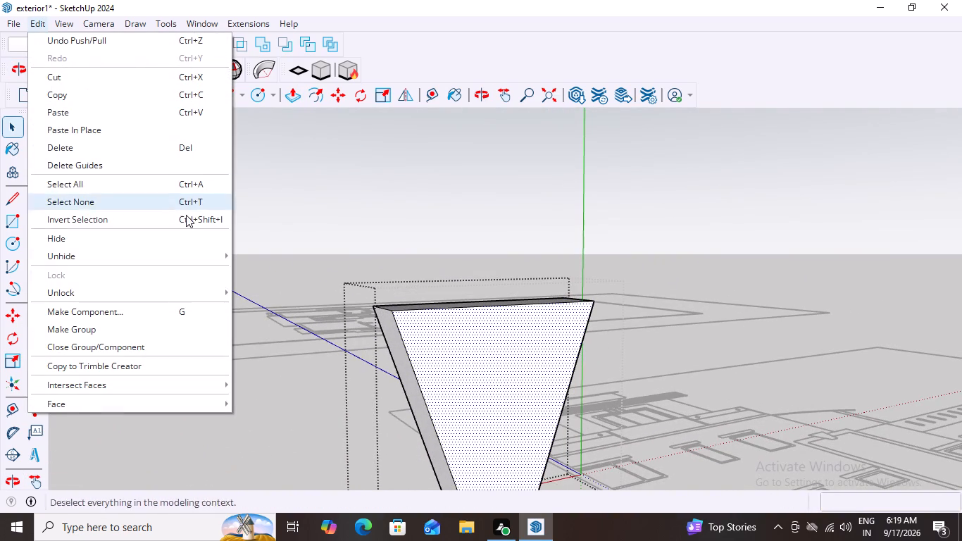
click(223, 256)
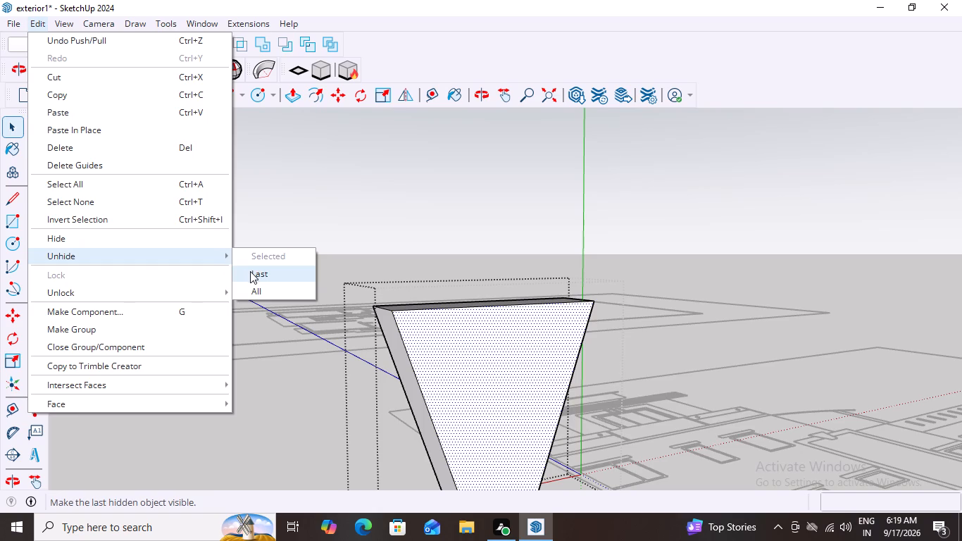
click(253, 273)
middle_drag(273, 308, 263, 264)
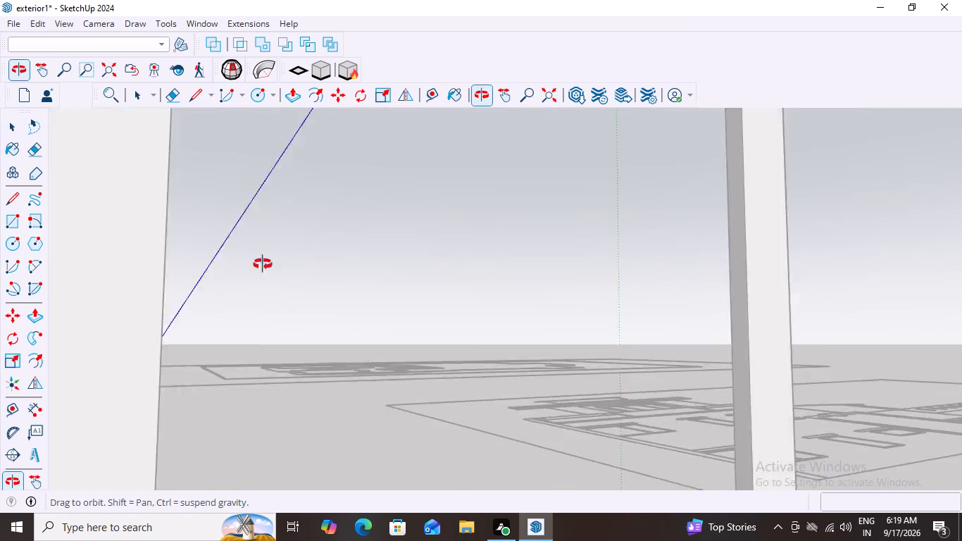
middle_drag(263, 264, 227, 273)
scroll(237, 255, down, 19)
scroll(268, 352, down, 1)
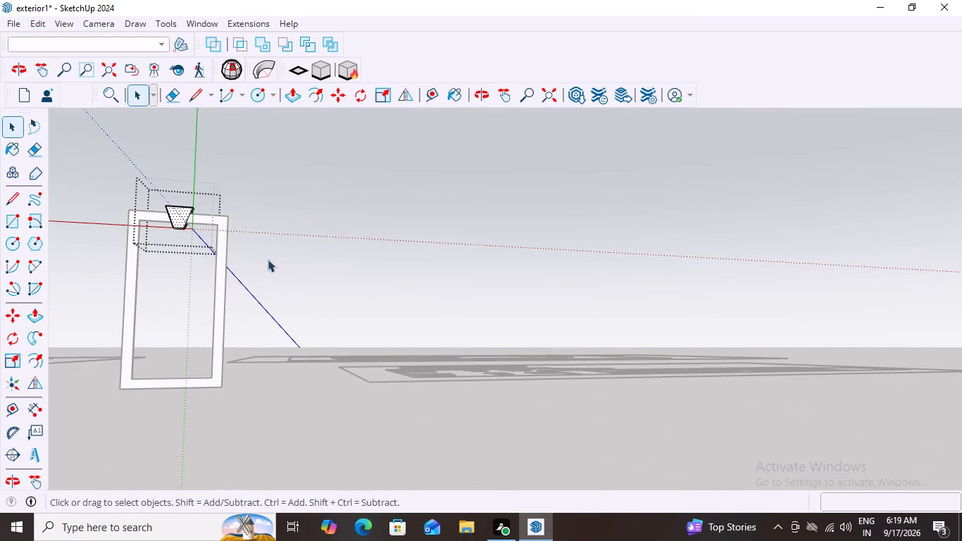
click(277, 176)
Examine the keystone block against the frame's top bar, closing in on its lower side edge beneath the bar.
middle_drag(178, 254, 308, 294)
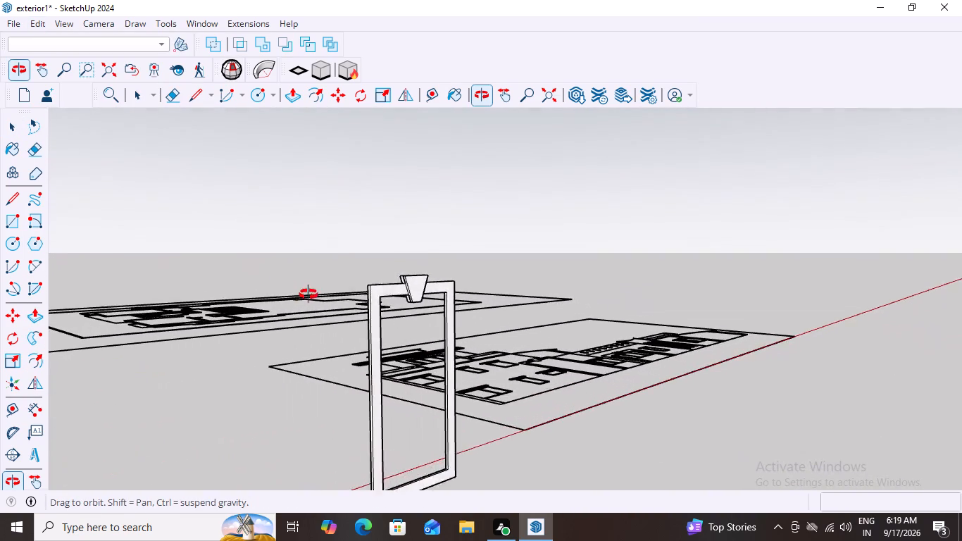
middle_drag(308, 294, 311, 297)
scroll(404, 313, up, 6)
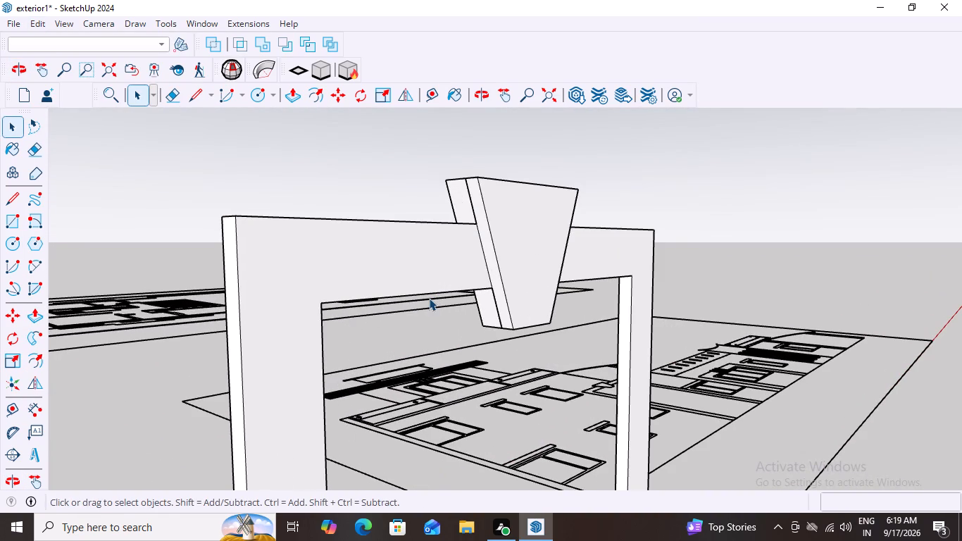
scroll(429, 298, down, 8)
middle_drag(495, 302, 469, 301)
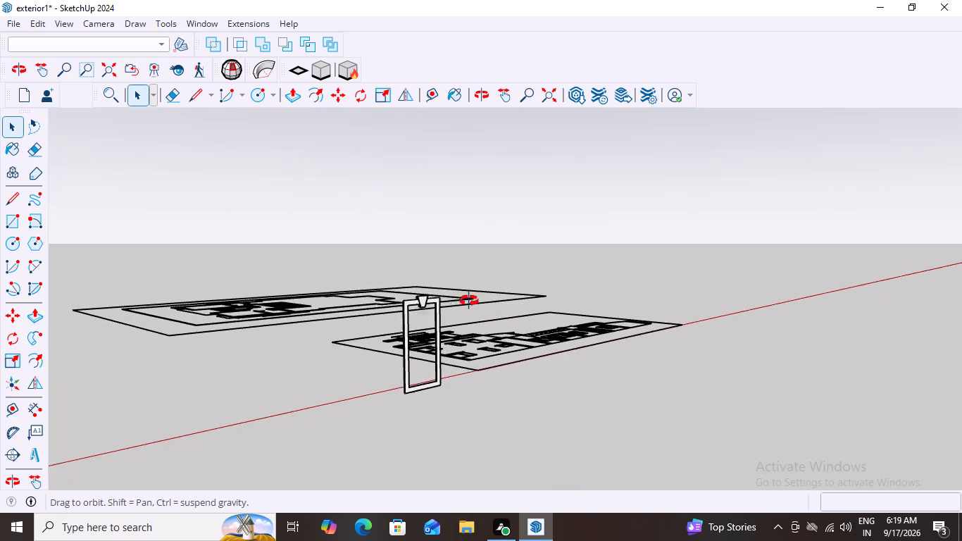
middle_drag(469, 301, 461, 301)
double_click(450, 228)
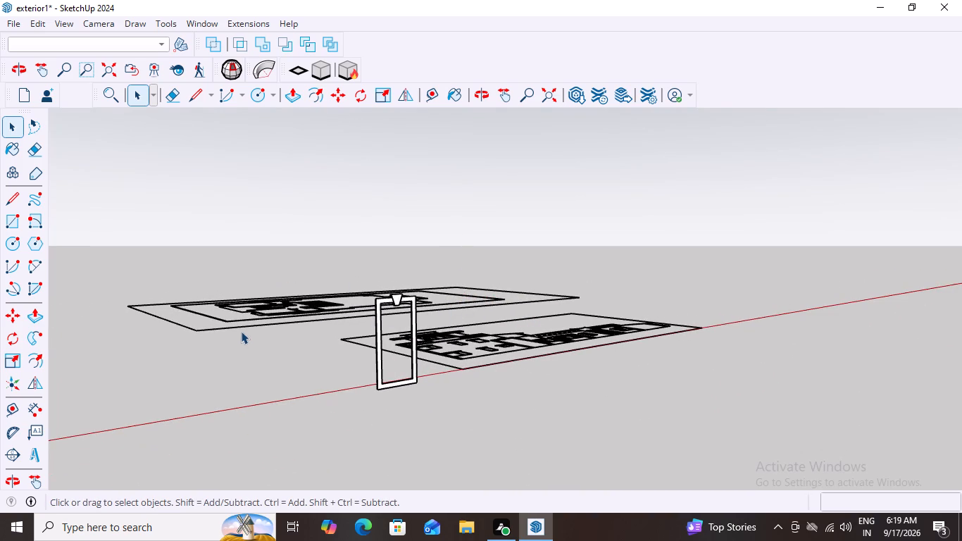
double_click(247, 340)
middle_drag(406, 352, 362, 363)
scroll(356, 315, up, 6)
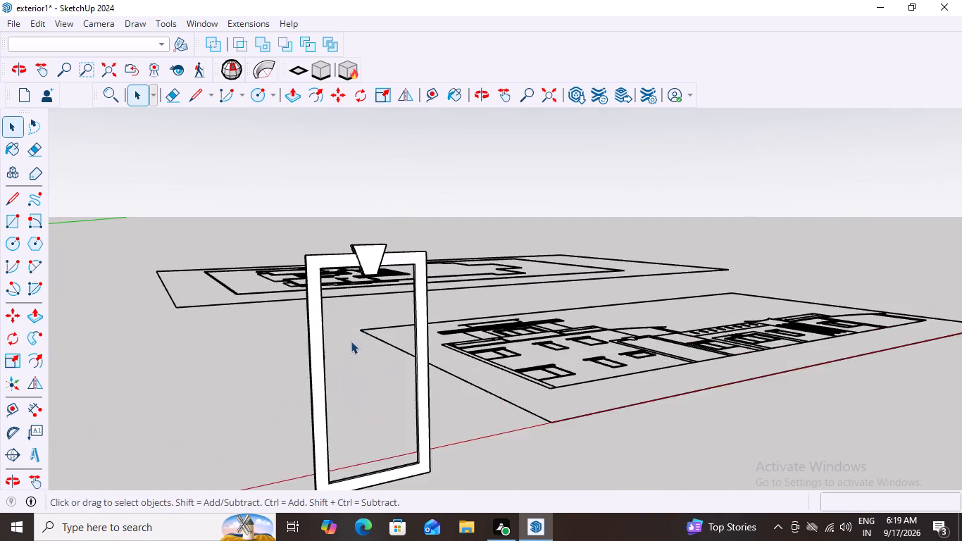
scroll(351, 341, up, 4)
scroll(352, 315, down, 1)
middle_drag(352, 313, 316, 297)
middle_click(316, 297)
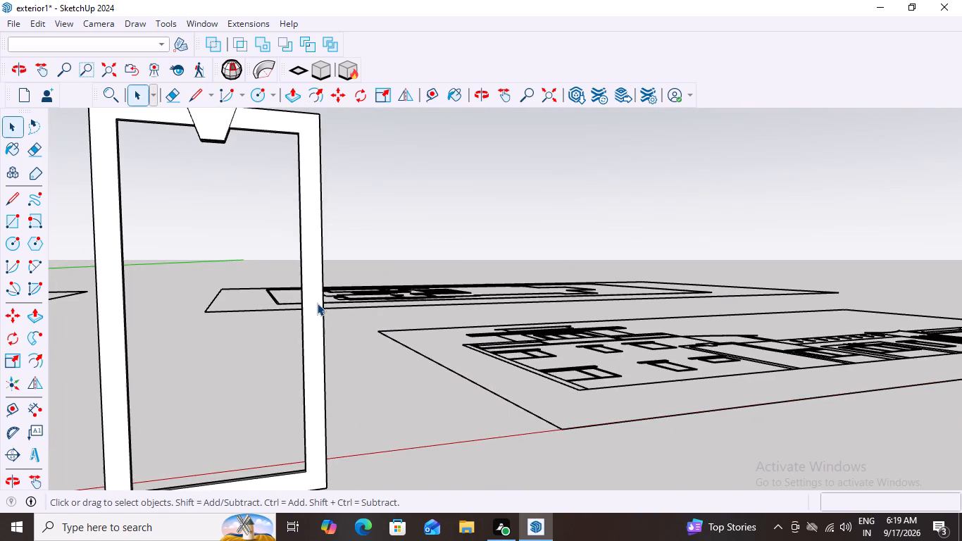
scroll(252, 290, down, 2)
scroll(217, 234, up, 4)
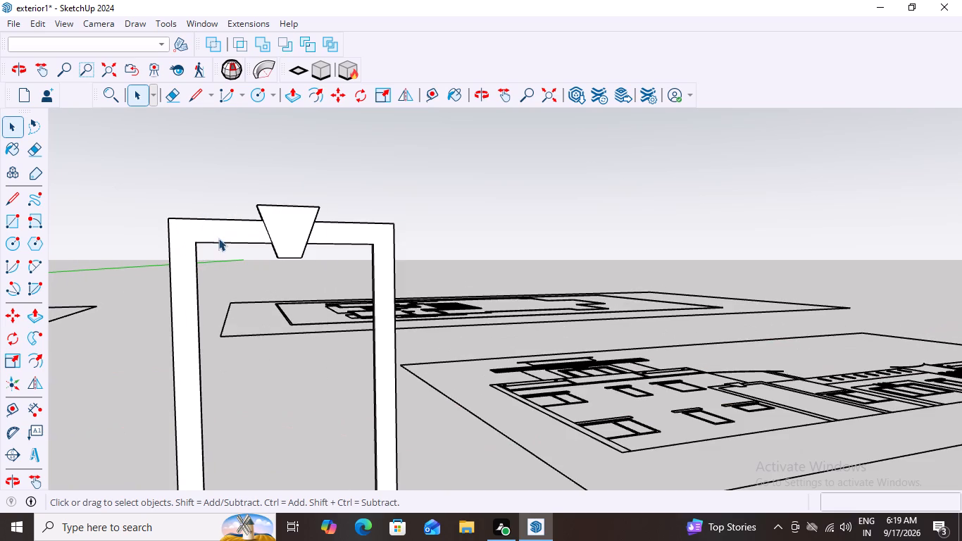
middle_drag(265, 262, 323, 292)
scroll(615, 437, up, 1)
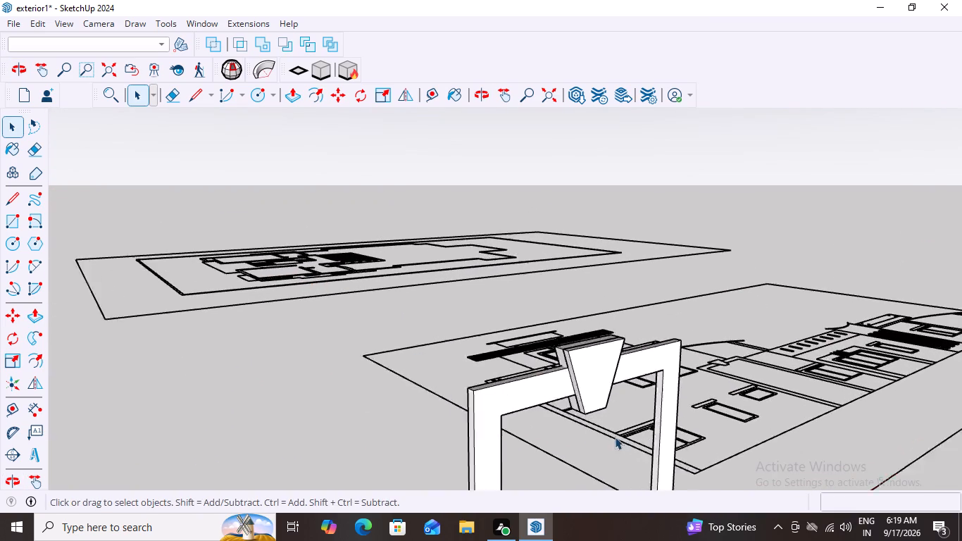
scroll(615, 437, up, 2)
scroll(551, 375, up, 3)
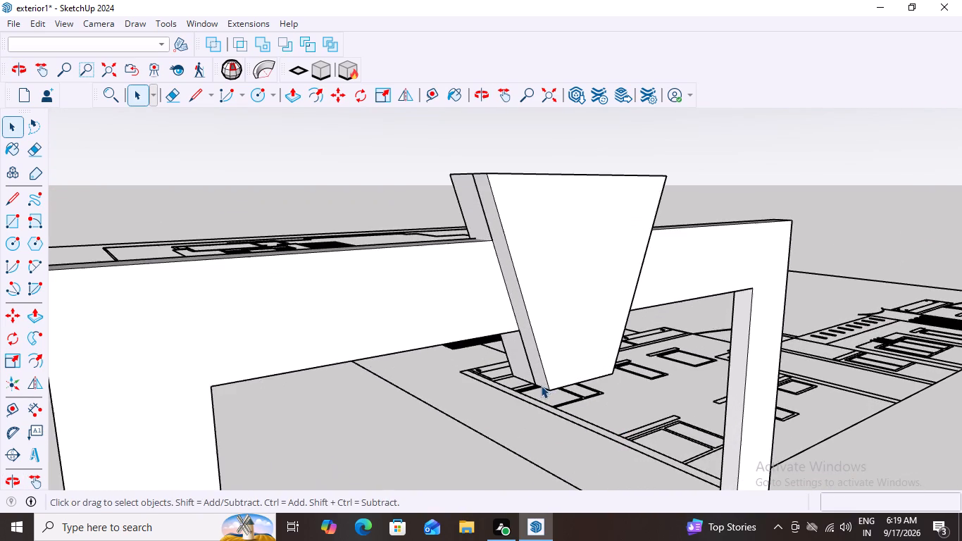
scroll(531, 387, up, 3)
scroll(531, 387, down, 4)
scroll(513, 354, up, 1)
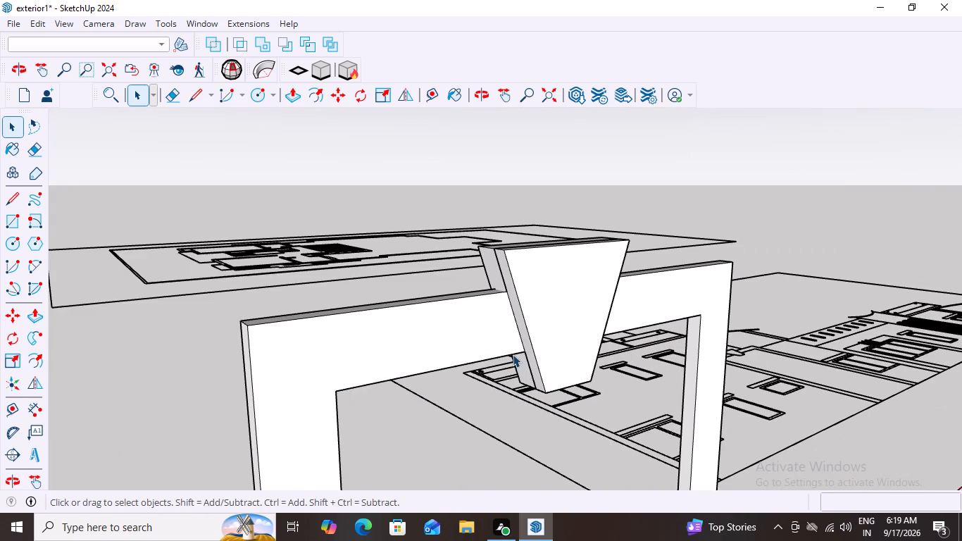
scroll(504, 366, up, 2)
scroll(504, 366, down, 1)
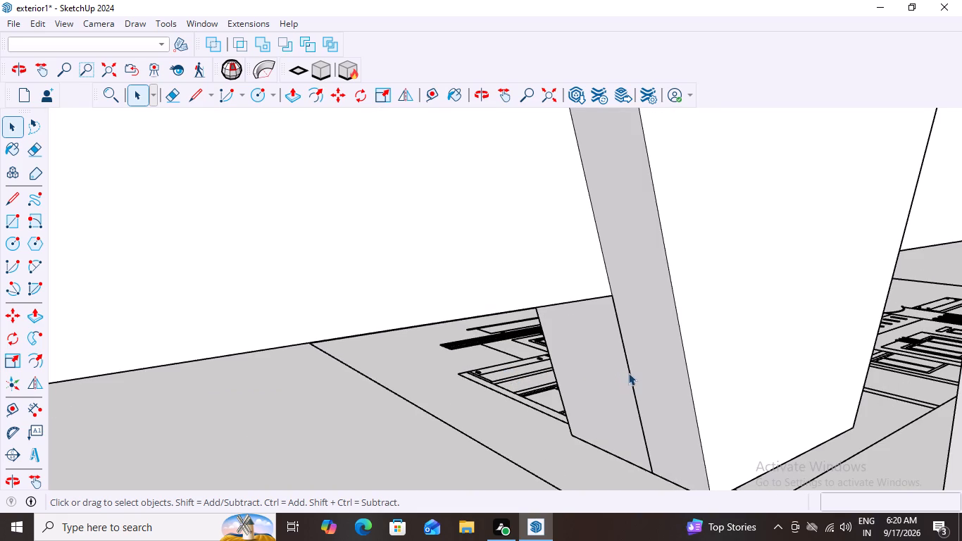
Open the keystone block for editing and delete the seam edges on its side face, below and above the frame's top bar.
double_click(628, 373)
click(628, 373)
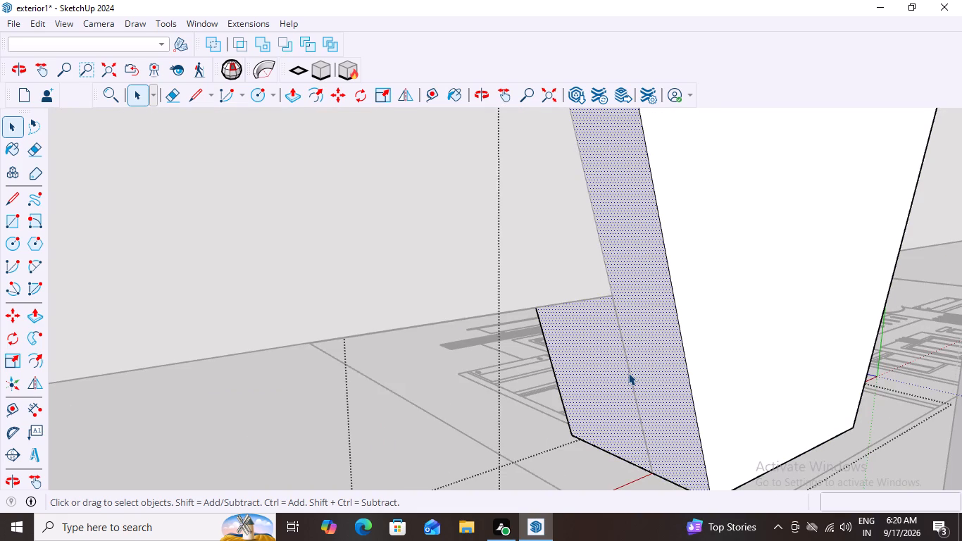
double_click(628, 373)
click(630, 375)
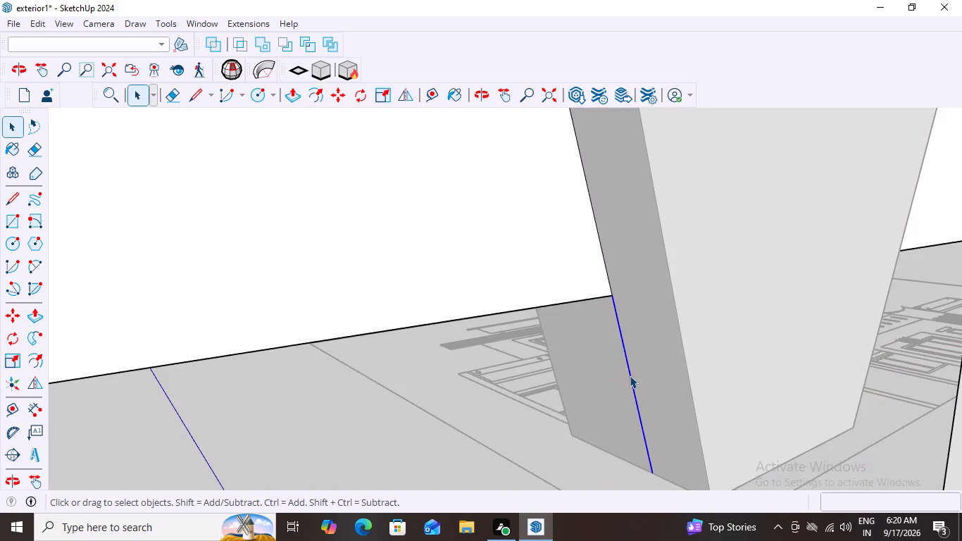
key(Delete)
scroll(623, 380, down, 10)
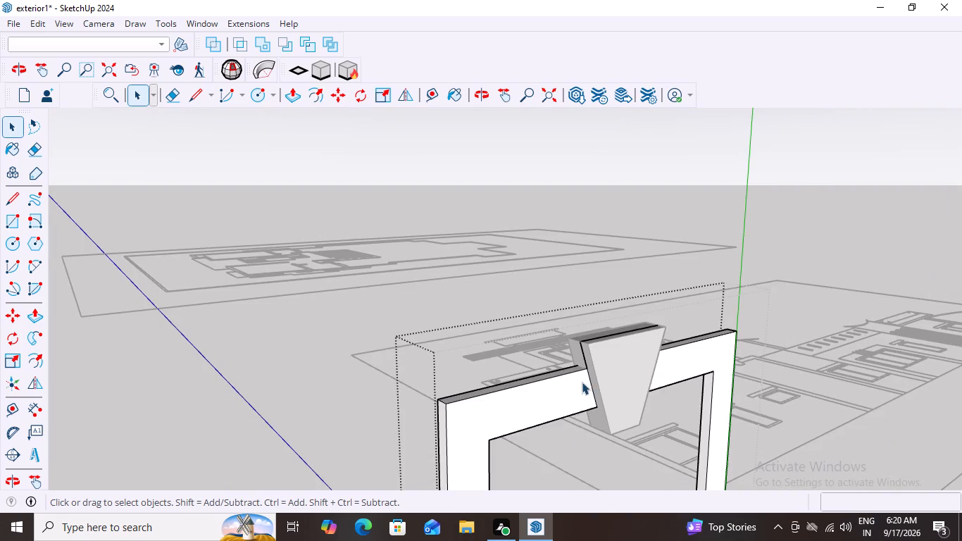
scroll(582, 369, up, 10)
click(585, 342)
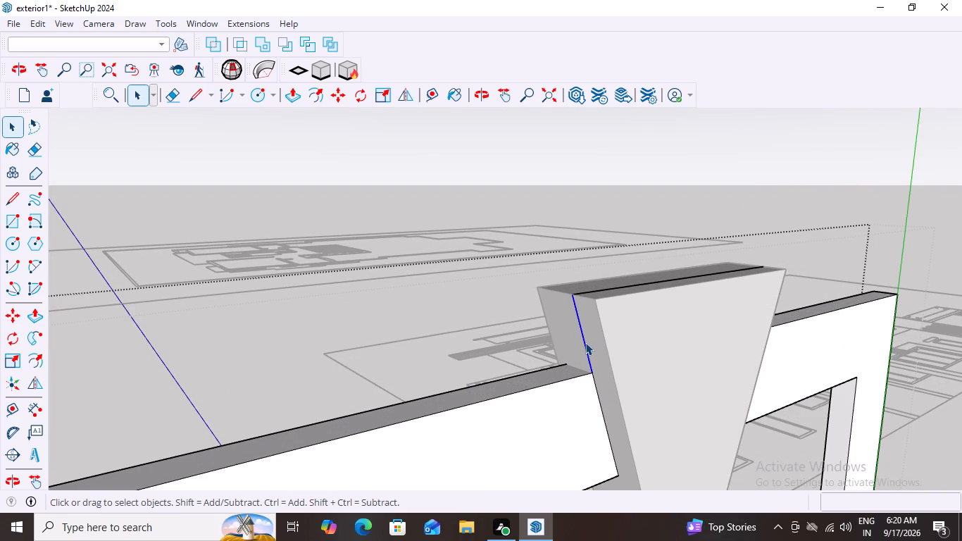
key(Delete)
Delete the lengthwise seam edge across the keystone block's top face.
scroll(649, 400, down, 4)
scroll(668, 301, up, 6)
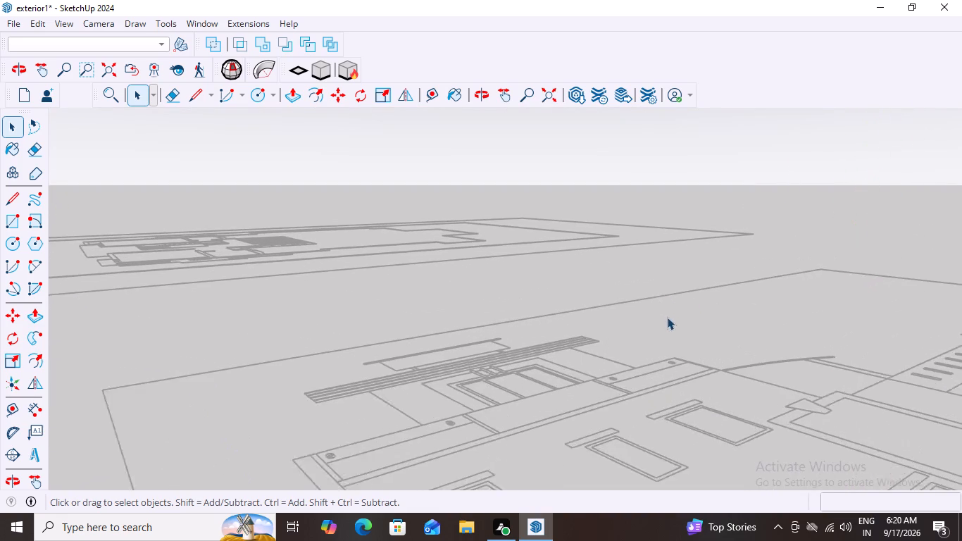
scroll(667, 318, down, 9)
scroll(633, 378, down, 1)
scroll(611, 439, up, 4)
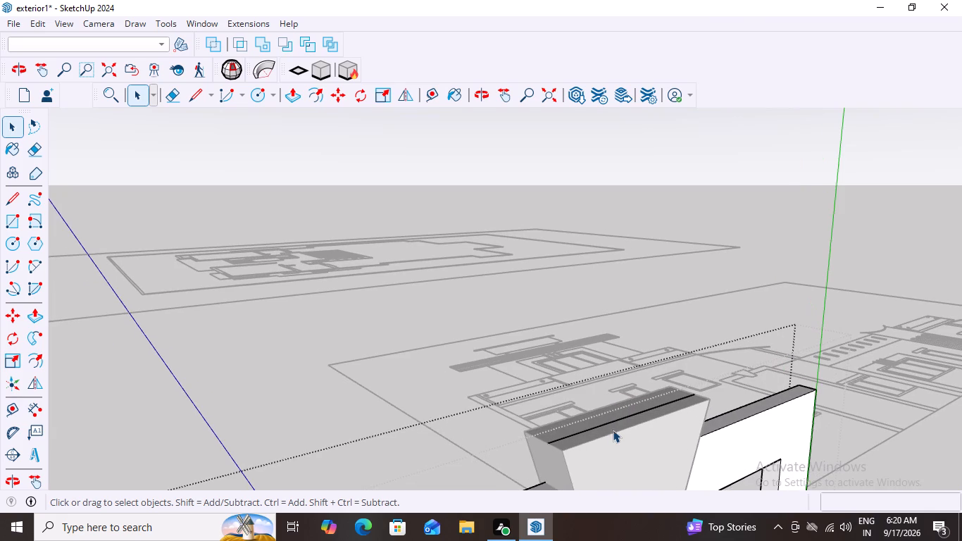
click(598, 424)
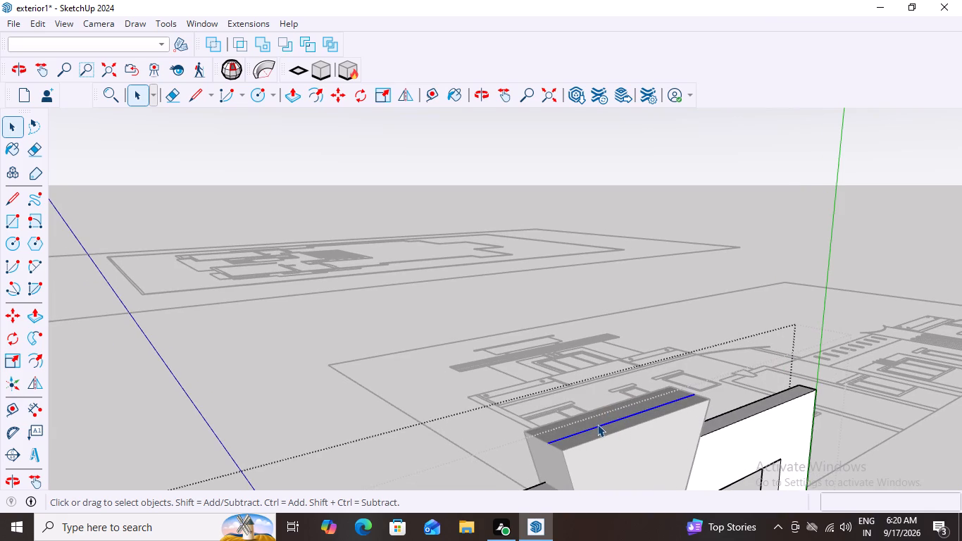
key(Delete)
Examine the keystone block's opposite side where it crosses the frame's top bar, and leave editing of the block.
scroll(592, 428, down, 10)
scroll(574, 453, down, 11)
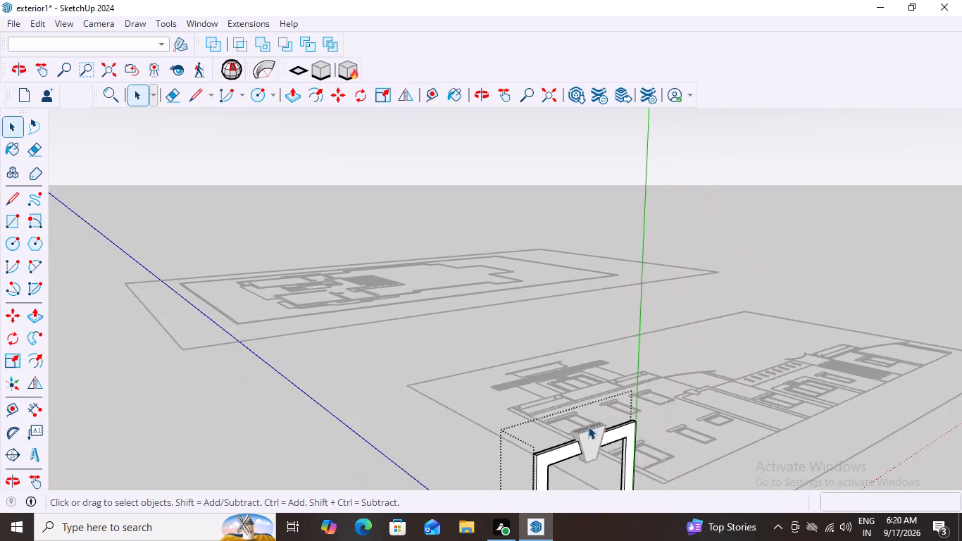
scroll(588, 426, down, 3)
middle_drag(637, 455, 382, 413)
scroll(523, 459, up, 3)
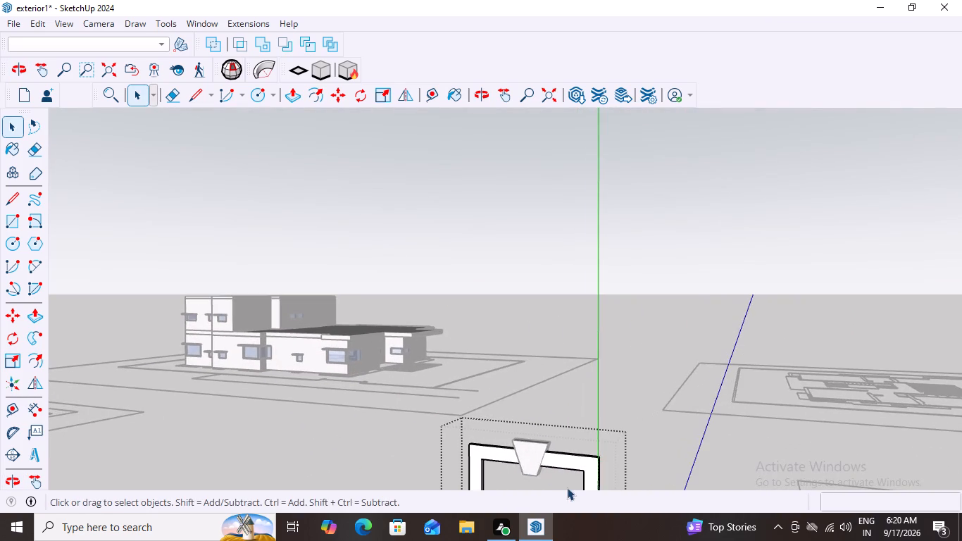
middle_drag(568, 480, 555, 473)
scroll(549, 434, down, 2)
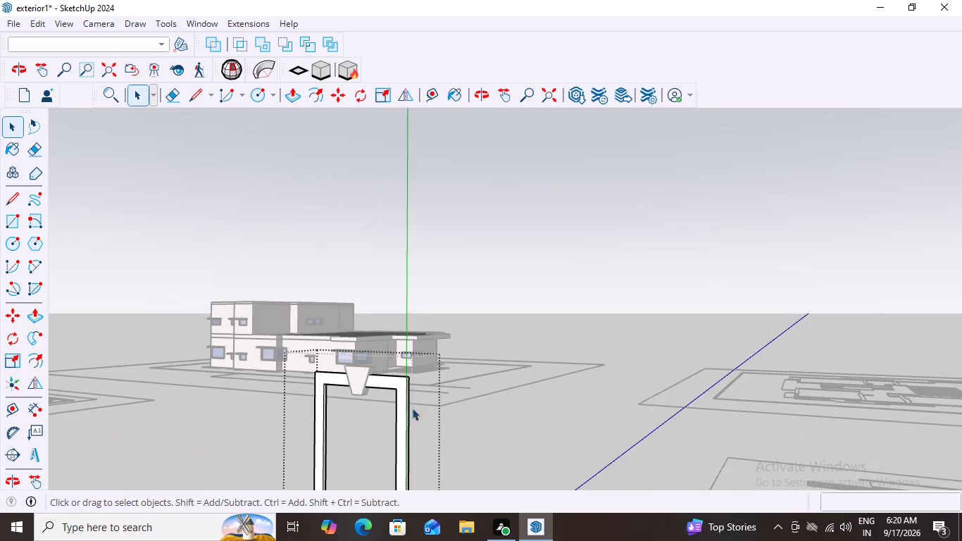
scroll(392, 391, up, 2)
middle_drag(376, 390, 323, 401)
scroll(363, 382, up, 10)
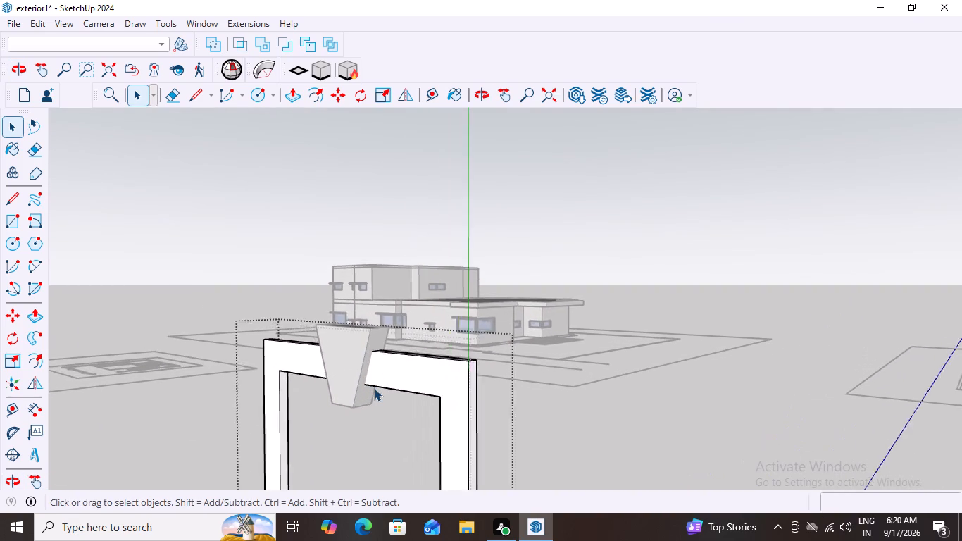
scroll(374, 388, up, 2)
scroll(374, 388, down, 4)
key(space)
click(310, 204)
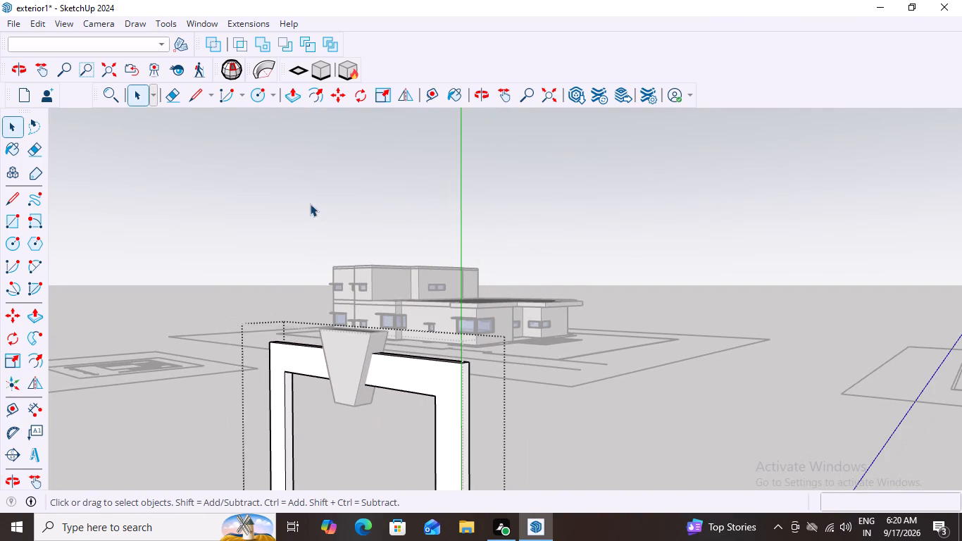
Examine the whole frame with its keystone from several angles, alongside the flat plan and elevation drawings.
scroll(307, 374, down, 6)
middle_drag(359, 397, 453, 379)
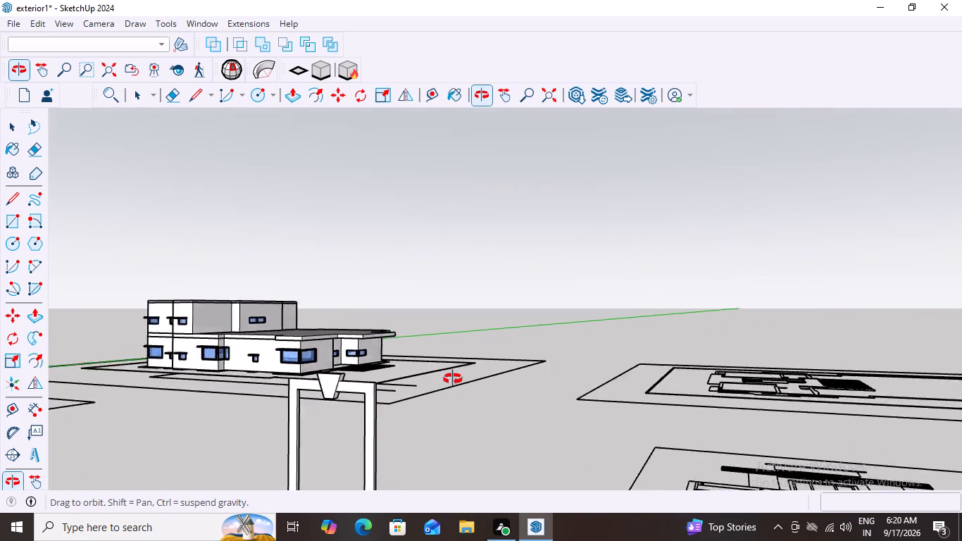
middle_drag(453, 379, 584, 204)
scroll(239, 417, down, 3)
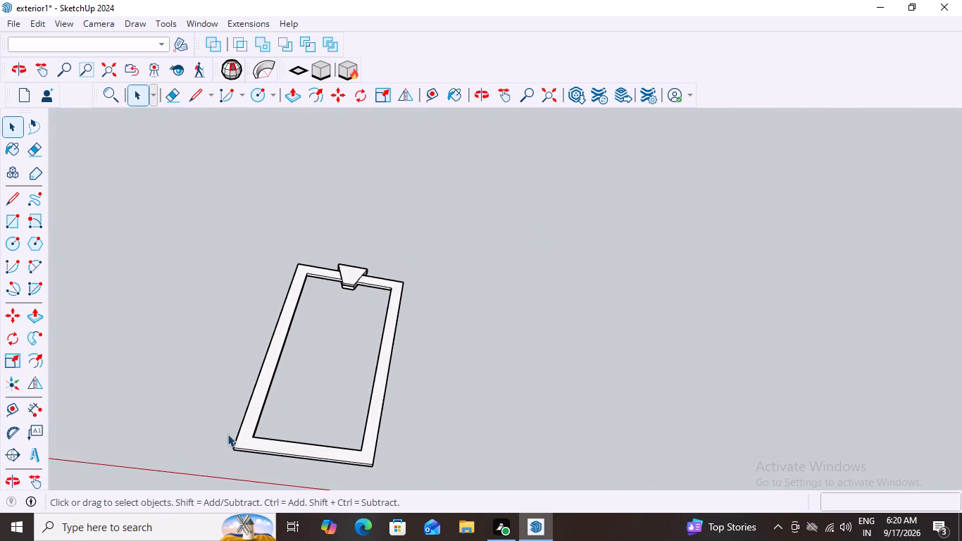
scroll(227, 434, down, 5)
middle_click(227, 434)
middle_drag(220, 432, 188, 540)
scroll(186, 540, down, 2)
middle_drag(256, 333, 258, 473)
scroll(256, 333, down, 1)
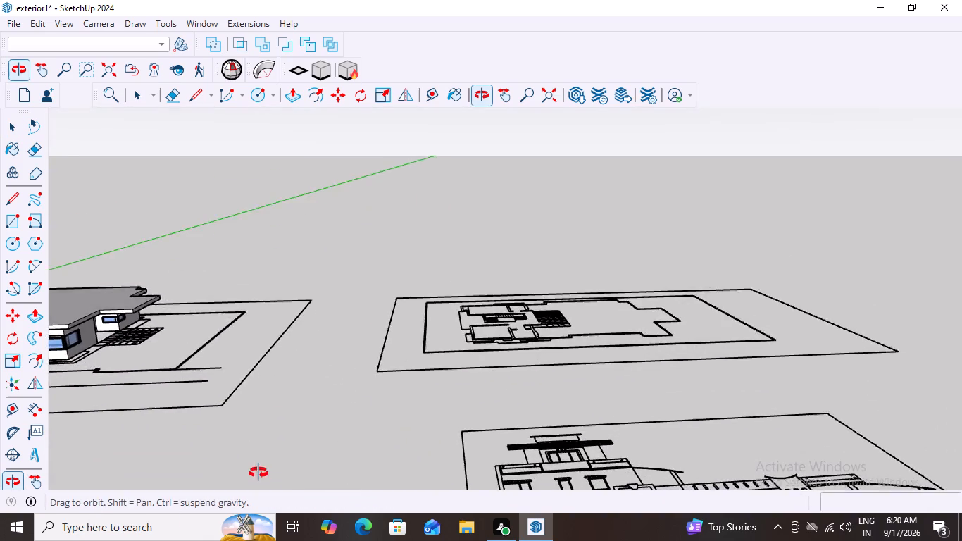
middle_drag(258, 473, 284, 382)
scroll(292, 375, down, 11)
scroll(301, 397, up, 8)
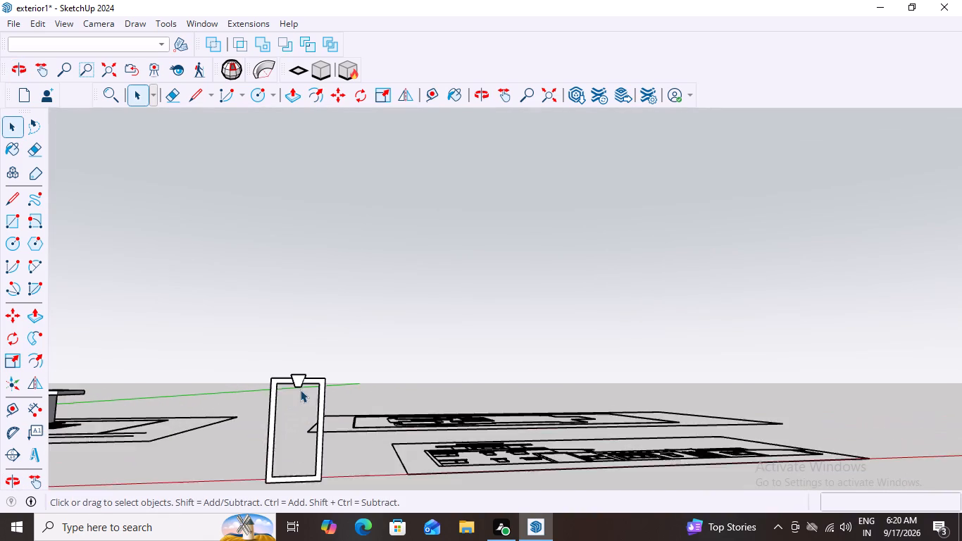
scroll(300, 390, up, 9)
middle_drag(208, 346, 197, 349)
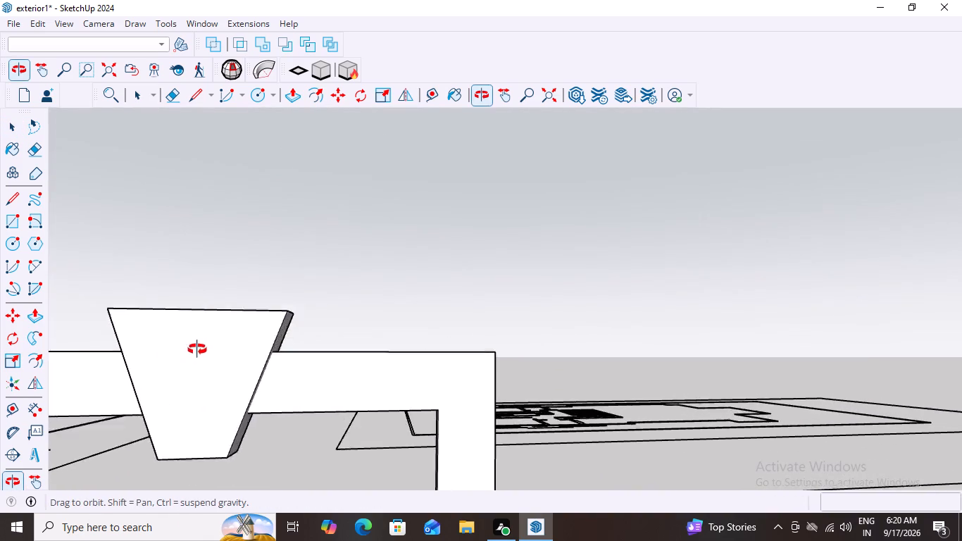
middle_drag(197, 349, 197, 332)
scroll(197, 332, down, 2)
scroll(156, 413, down, 8)
middle_drag(151, 446, 185, 499)
scroll(177, 450, down, 10)
scroll(187, 452, up, 2)
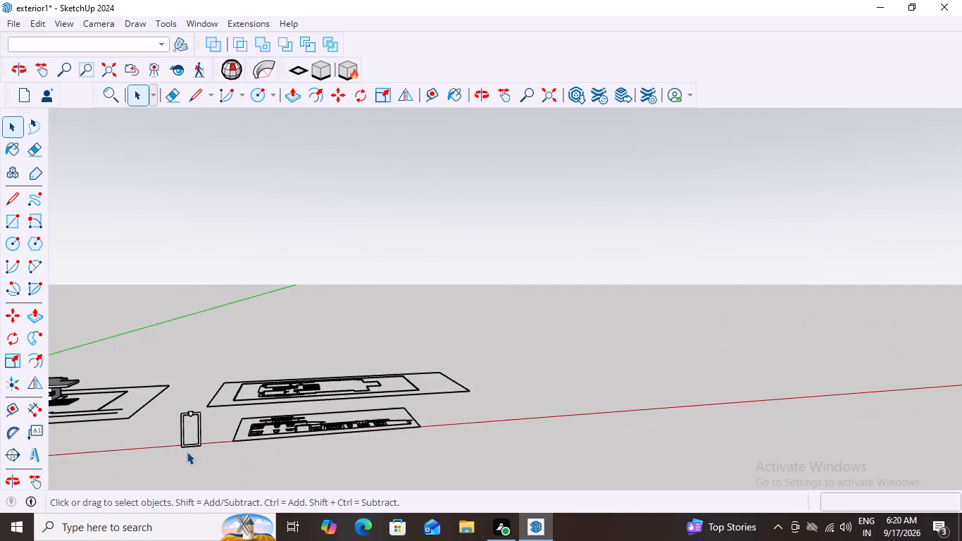
scroll(187, 452, up, 20)
scroll(187, 452, up, 6)
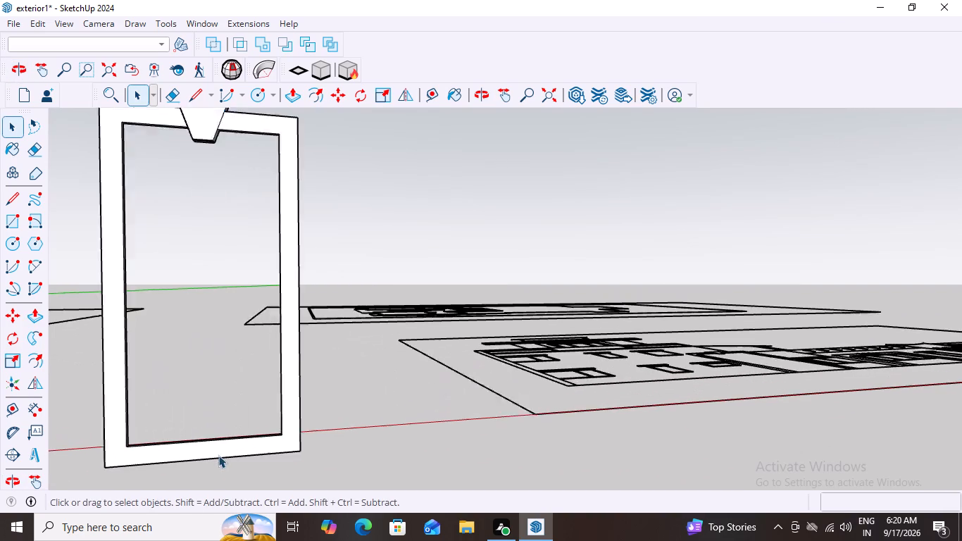
scroll(218, 455, up, 2)
middle_drag(287, 451, 292, 522)
middle_drag(292, 409, 304, 416)
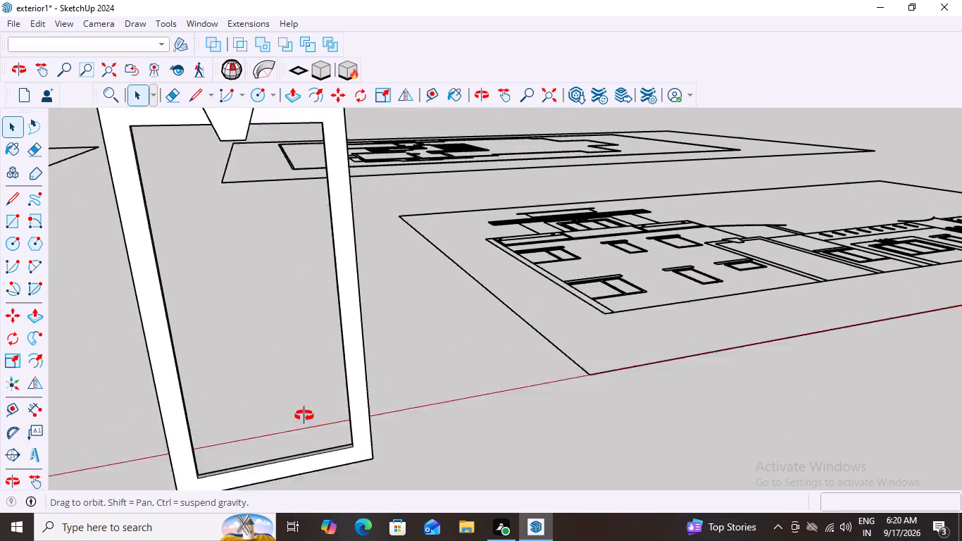
middle_drag(304, 416, 294, 390)
scroll(299, 377, down, 4)
middle_drag(338, 302, 351, 330)
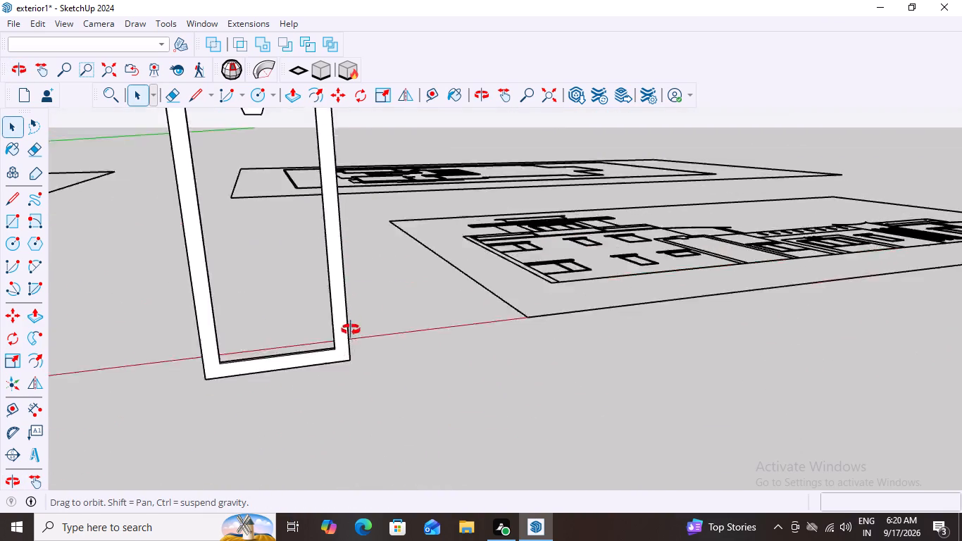
middle_drag(351, 330, 308, 318)
scroll(308, 318, down, 12)
middle_click(308, 321)
scroll(285, 391, down, 1)
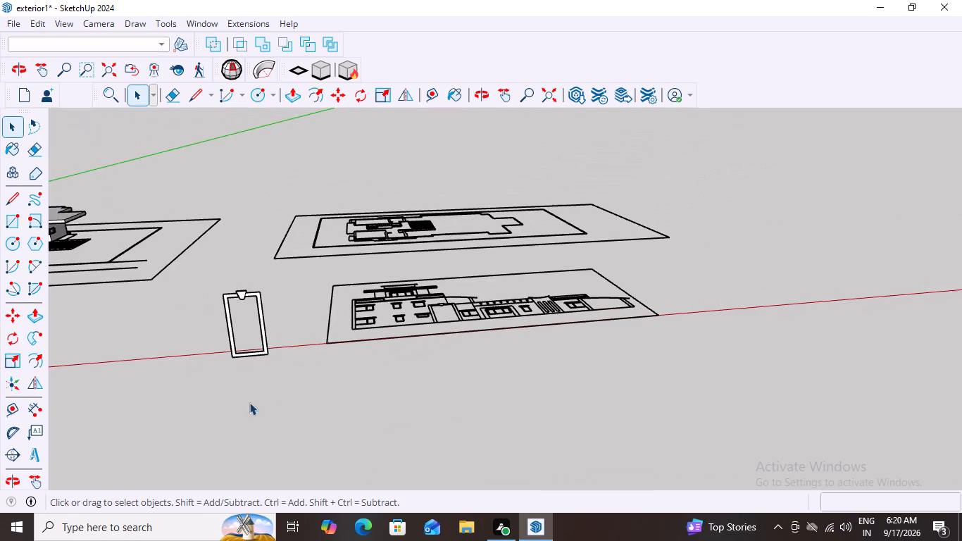
middle_drag(238, 386, 201, 449)
scroll(199, 449, down, 1)
Draw a vertical rectangle about 1753 by 3886 mm between opposite inner corners of the standalone frame, filling its opening.
scroll(230, 366, up, 8)
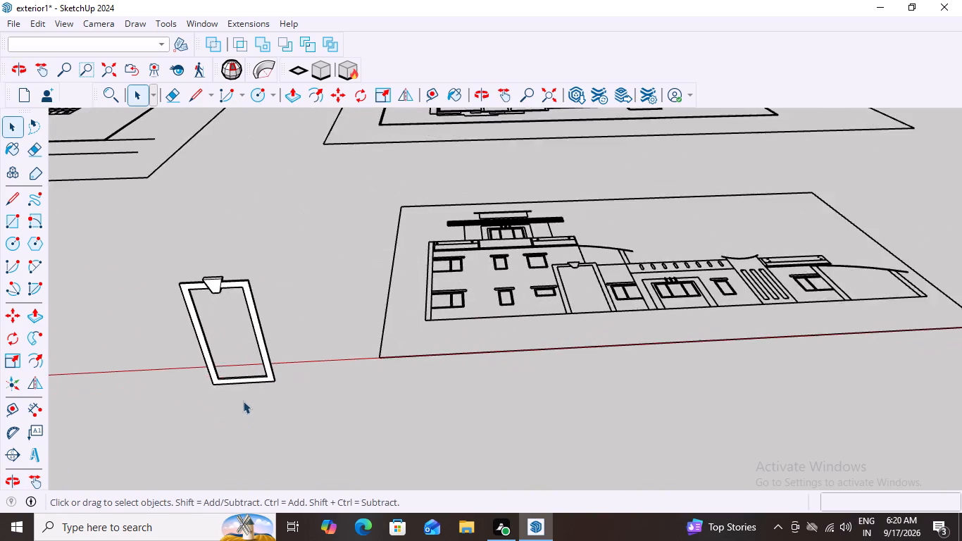
scroll(243, 401, up, 15)
scroll(350, 375, up, 4)
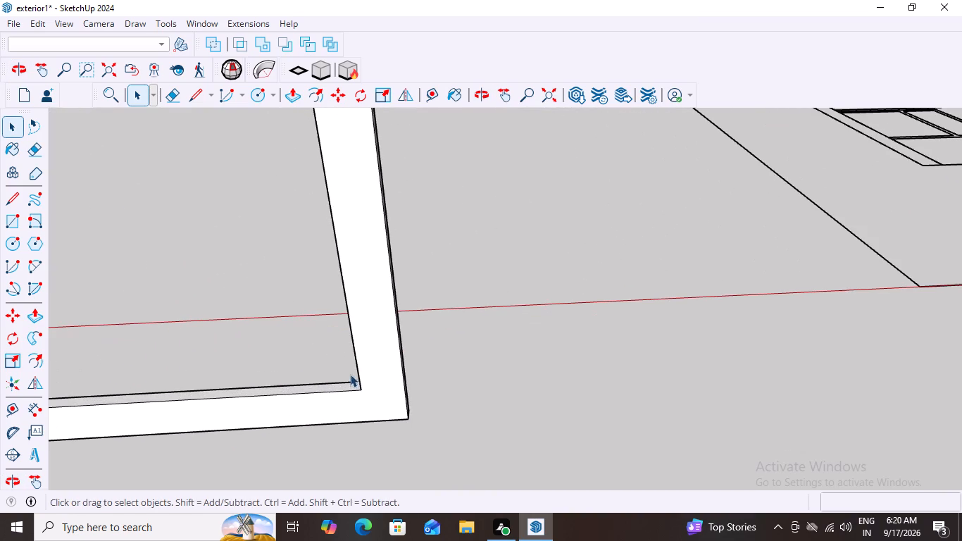
middle_drag(351, 379, 444, 352)
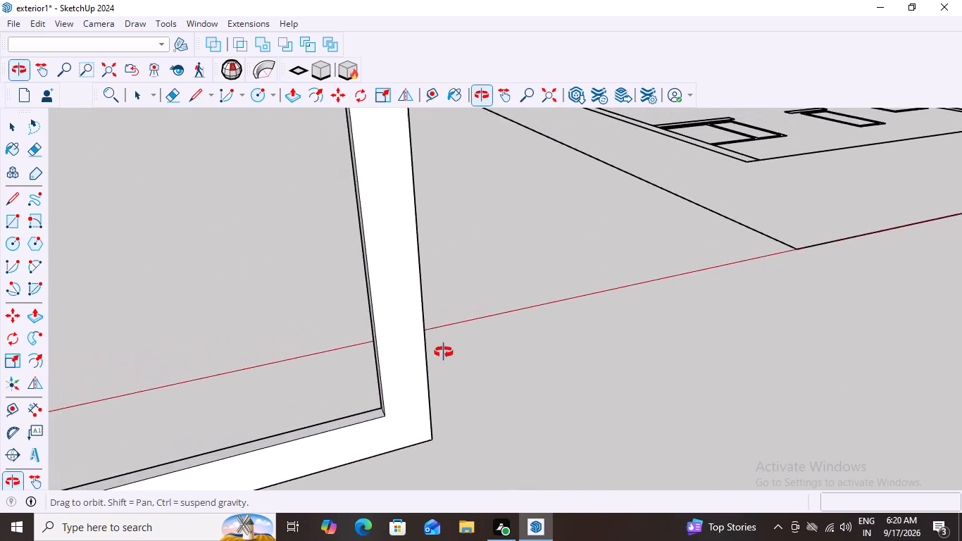
middle_drag(444, 352, 461, 340)
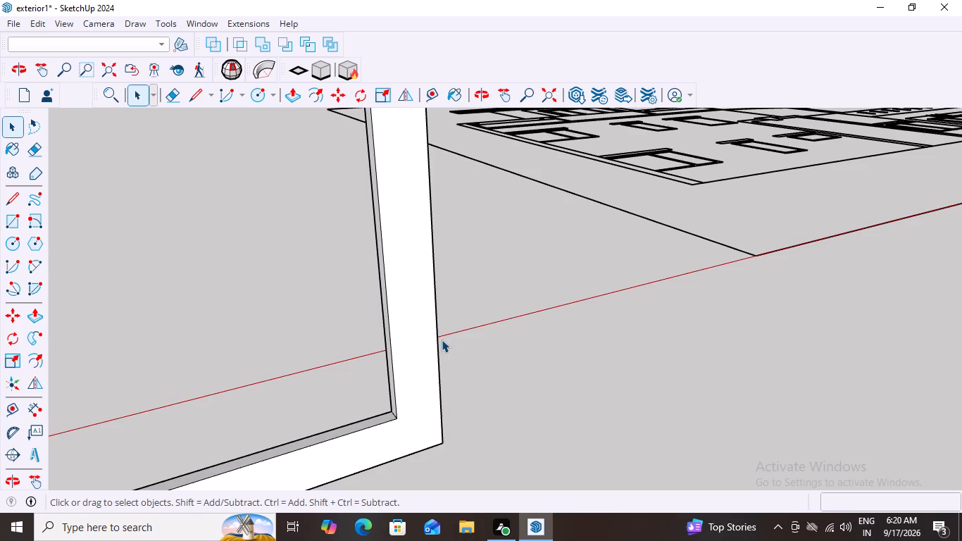
key(r)
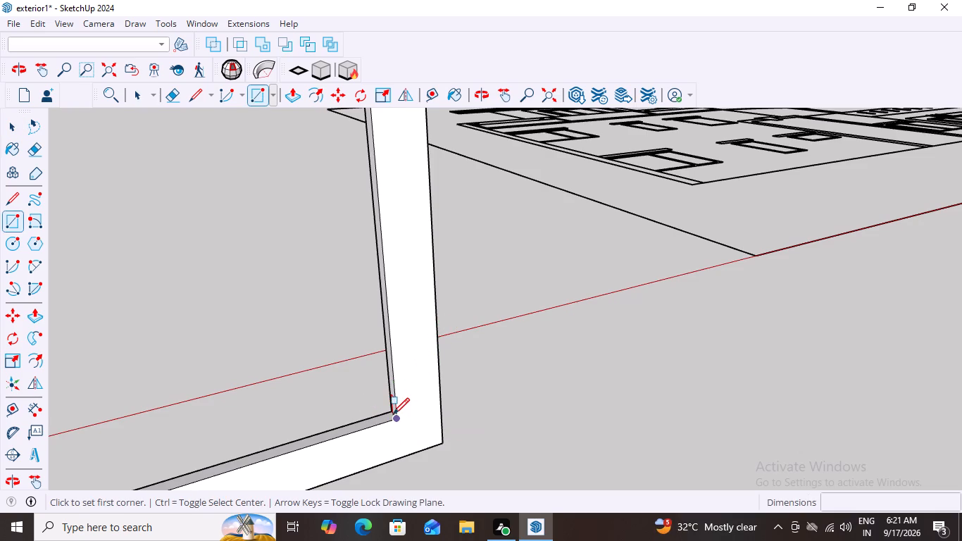
click(390, 411)
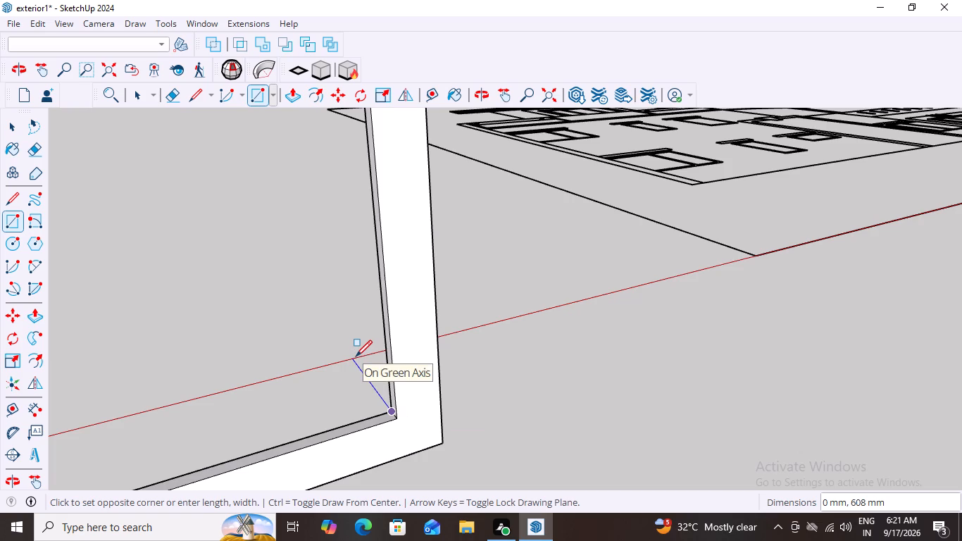
key(Up)
key(Left)
scroll(210, 351, down, 1)
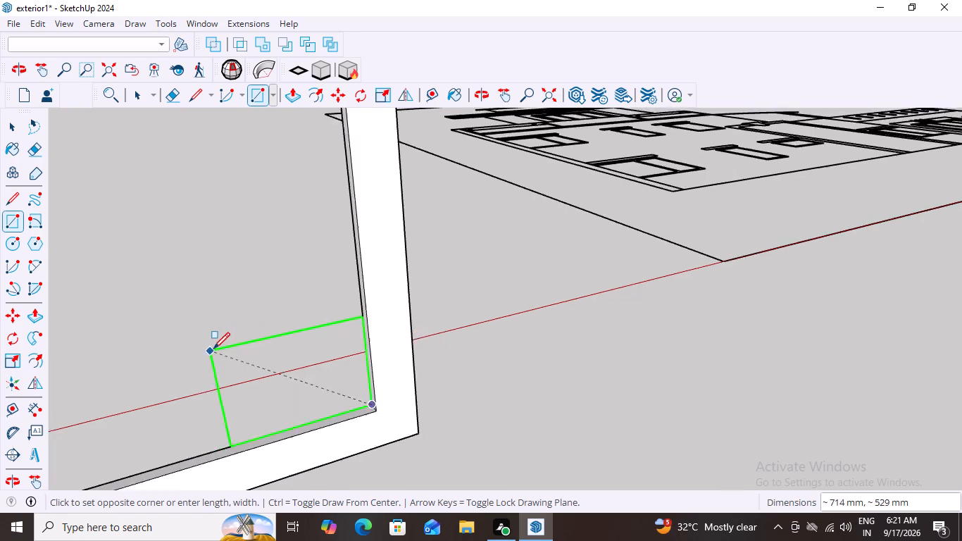
scroll(213, 349, down, 15)
scroll(160, 177, up, 5)
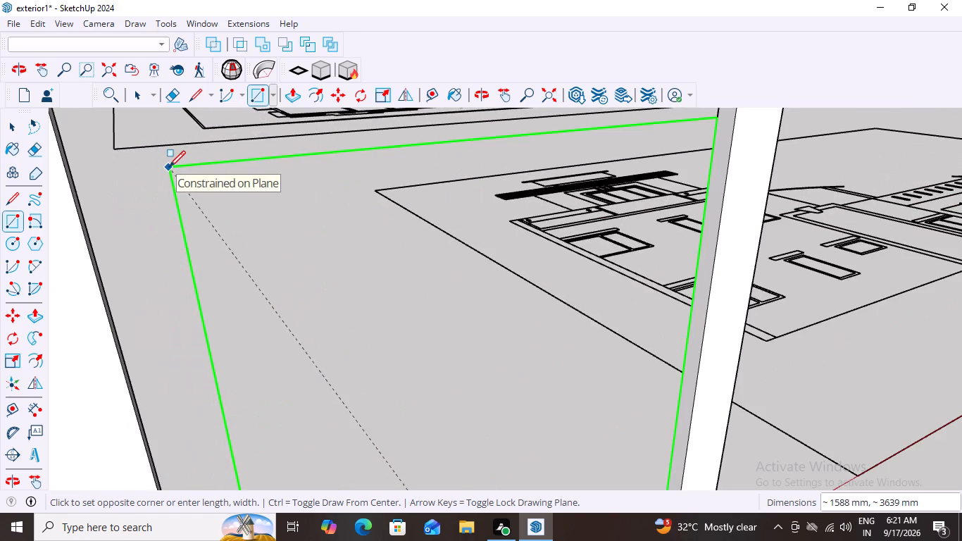
middle_drag(169, 167, 133, 182)
scroll(142, 182, down, 9)
scroll(135, 206, up, 2)
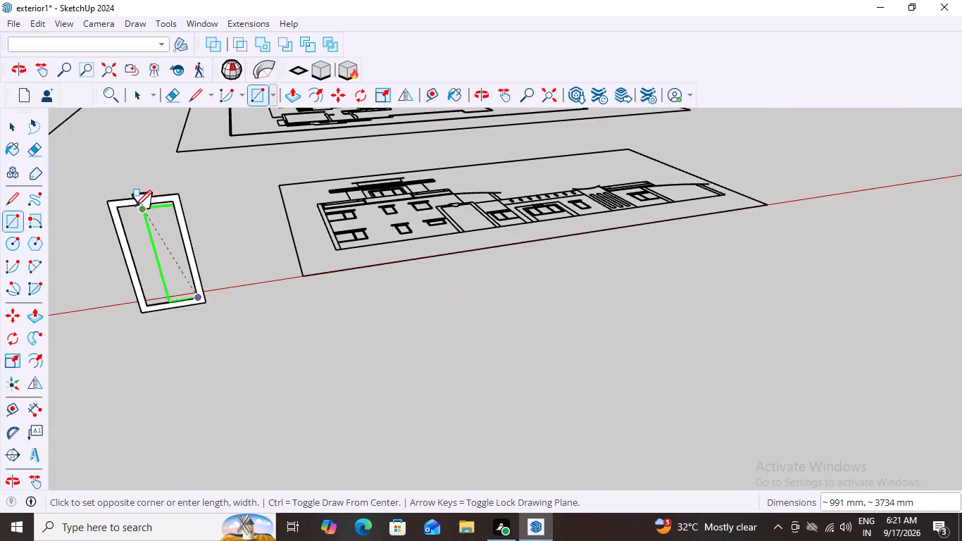
scroll(135, 206, up, 20)
scroll(135, 206, up, 4)
middle_drag(113, 197, 115, 190)
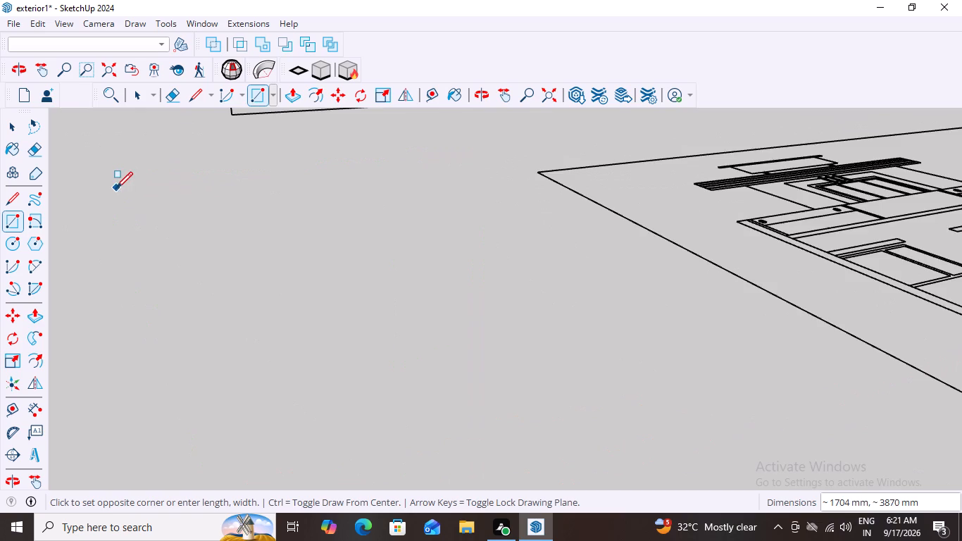
scroll(116, 189, up, 1)
scroll(116, 189, down, 4)
scroll(99, 223, up, 3)
scroll(106, 220, down, 5)
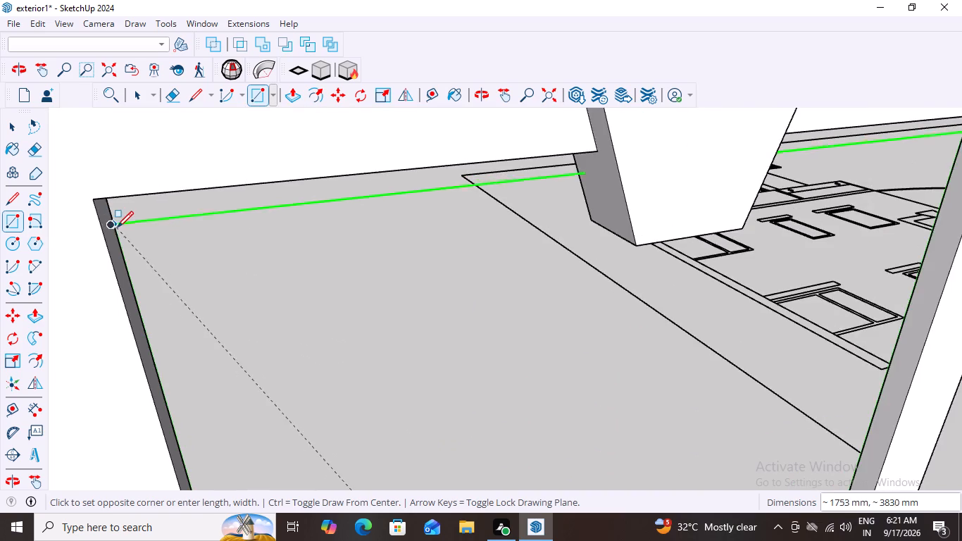
middle_drag(126, 230, 114, 156)
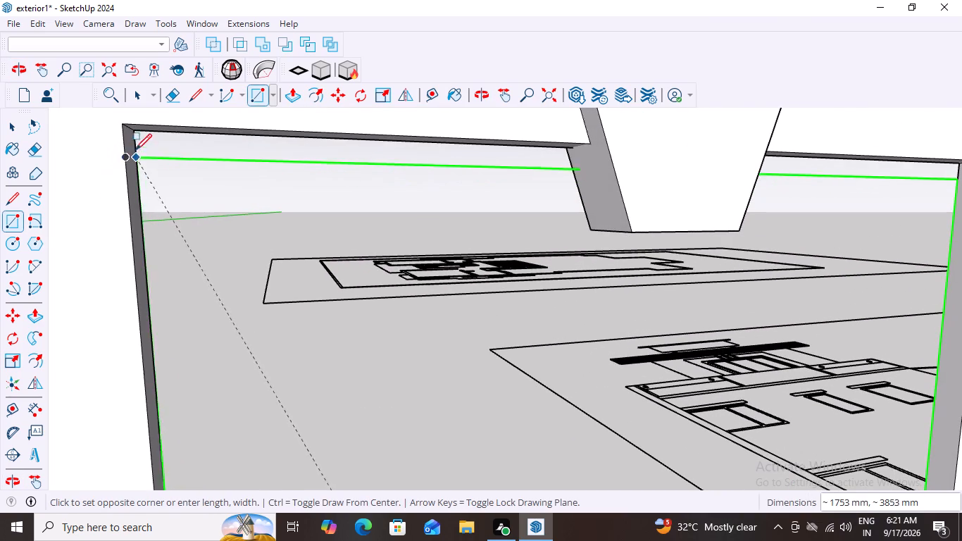
click(135, 132)
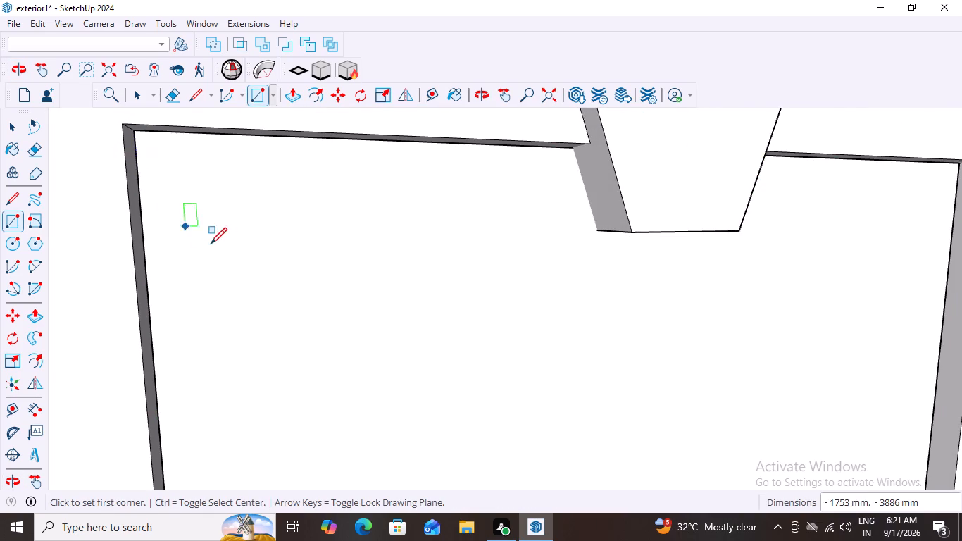
Group the new rectangular panel face together with its edges.
scroll(222, 248, down, 20)
scroll(222, 248, down, 2)
key(space)
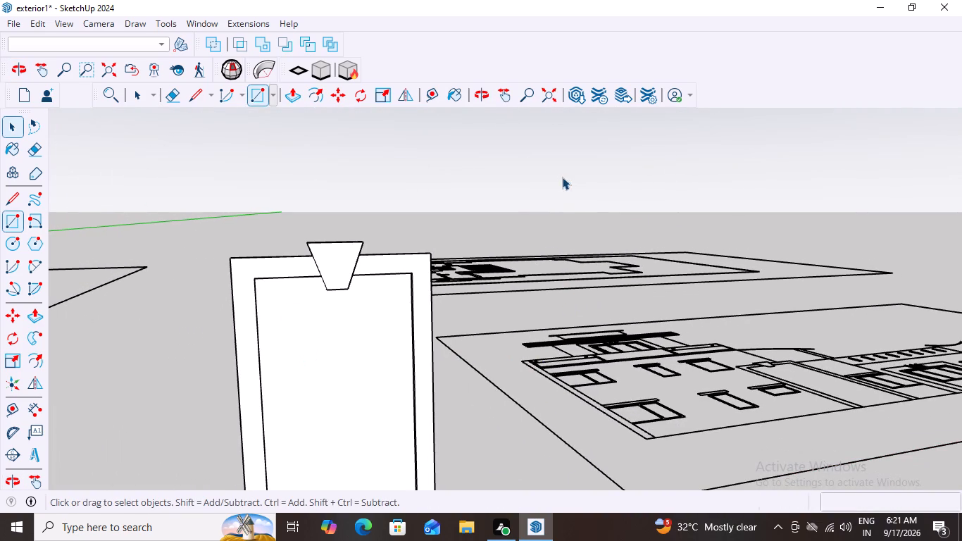
click(561, 177)
scroll(512, 267, down, 12)
scroll(509, 341, up, 8)
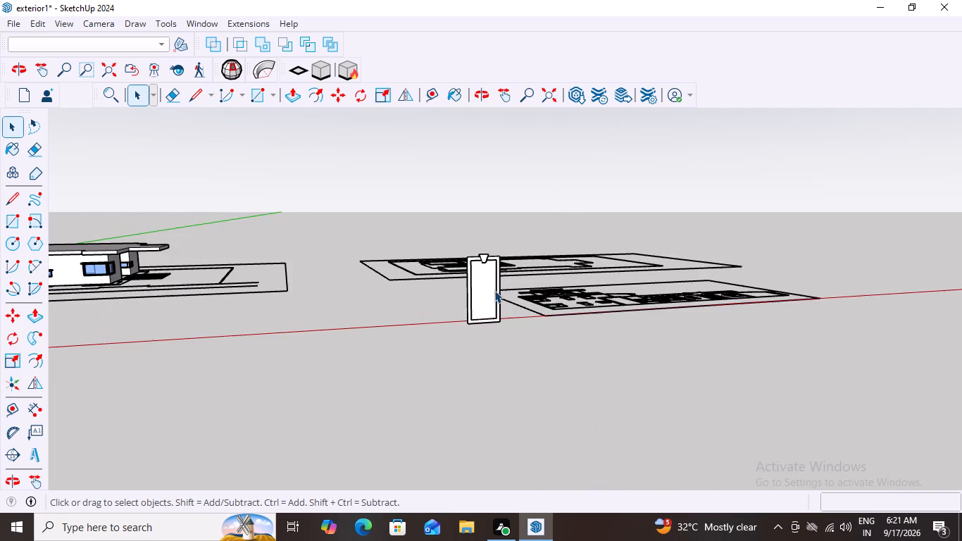
scroll(485, 290, up, 5)
double_click(485, 292)
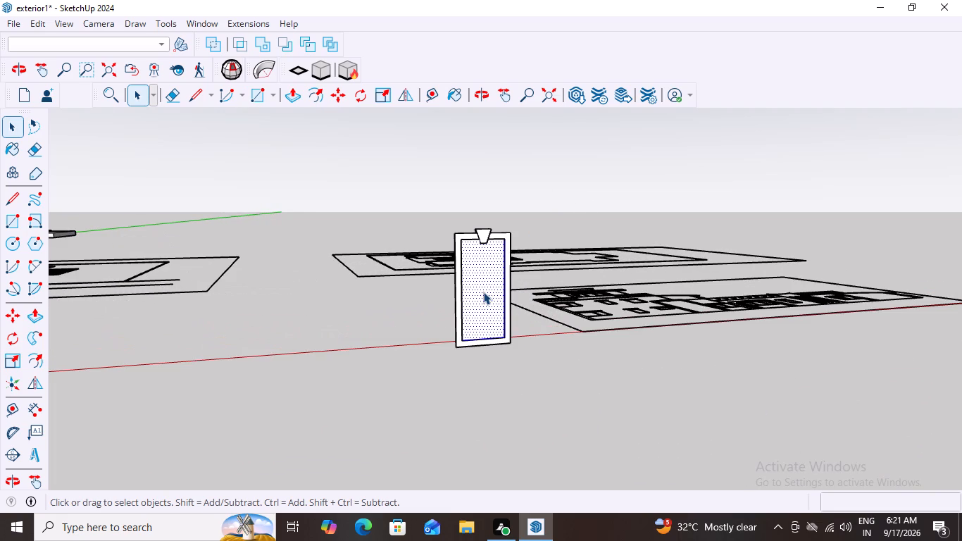
triple_click(483, 292)
right_click(483, 292)
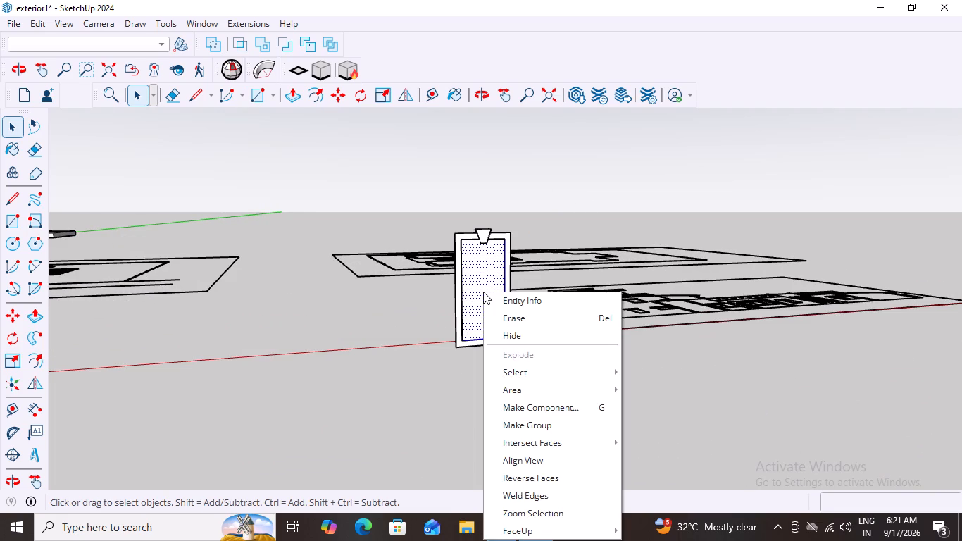
click(527, 426)
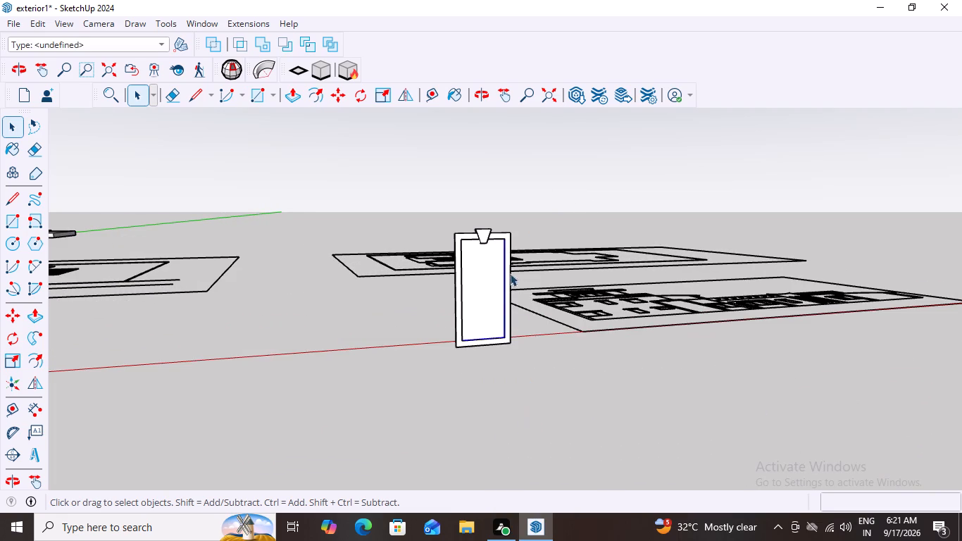
scroll(486, 342, down, 3)
click(331, 277)
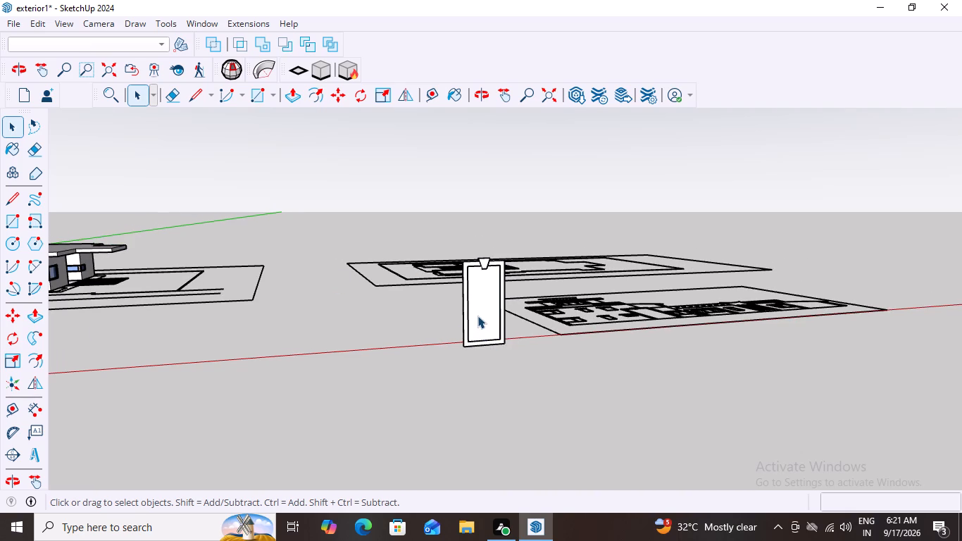
click(477, 316)
scroll(461, 371, up, 3)
click(439, 362)
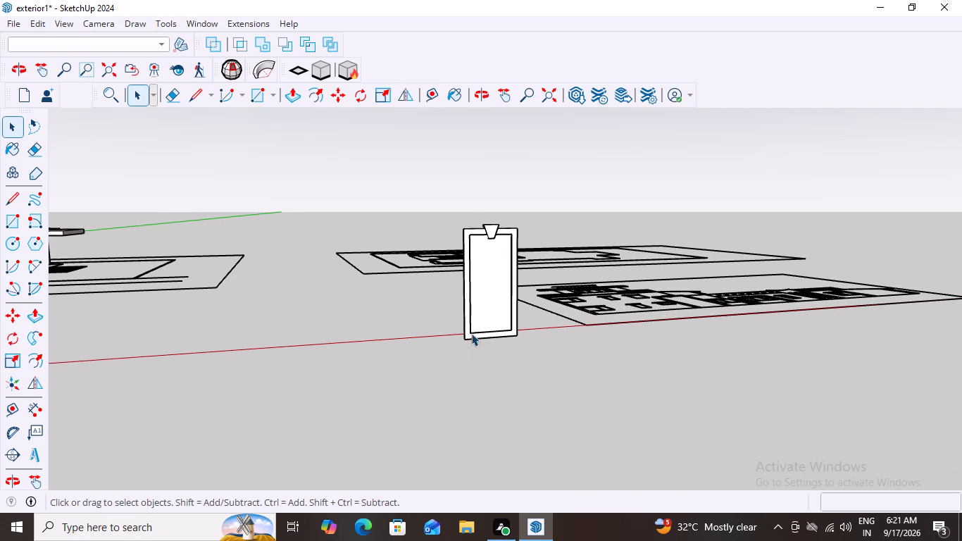
Move the frame, keystone and panel together about 52191 mm to the building's long facade, beside the wide ground-floor window near the two-storey part.
click(468, 332)
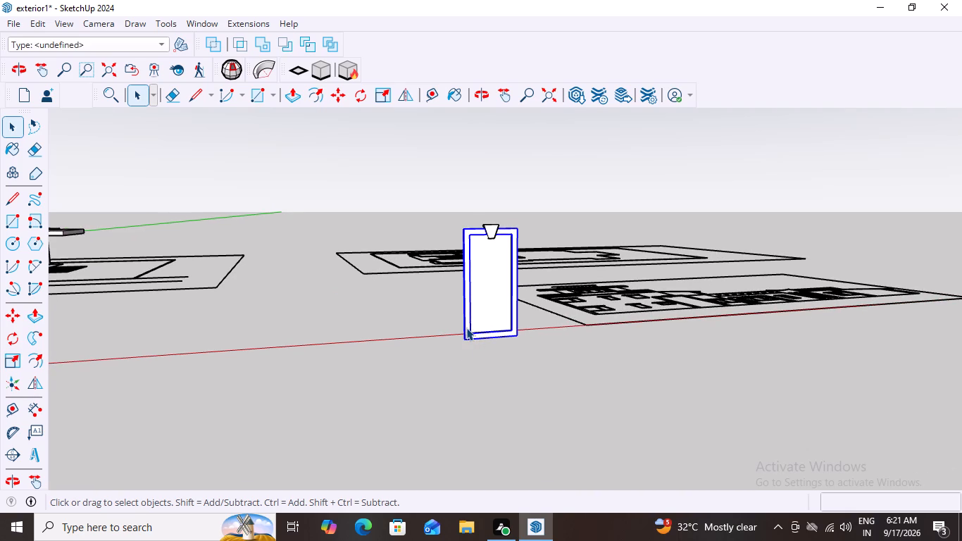
shift+click(490, 301)
click(492, 298)
shift+click(488, 228)
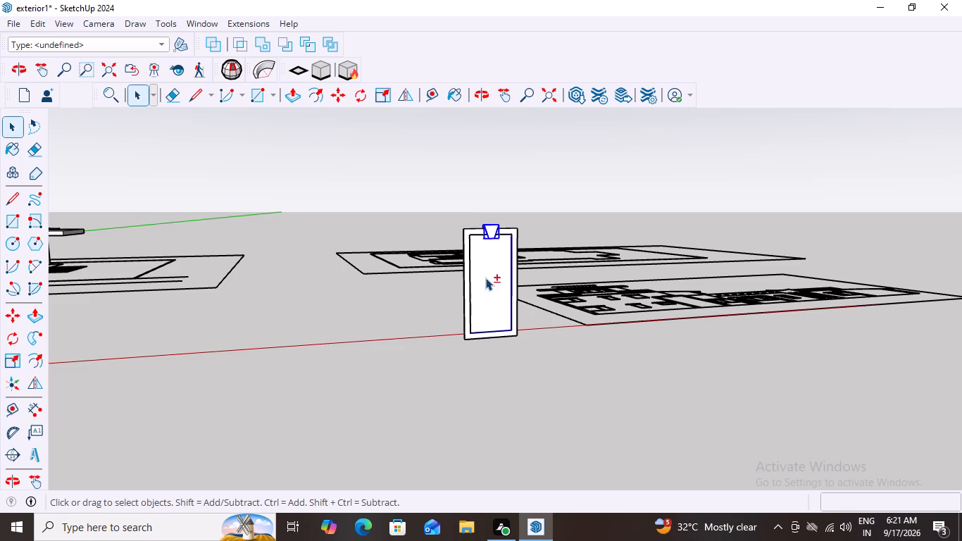
shift+click(467, 335)
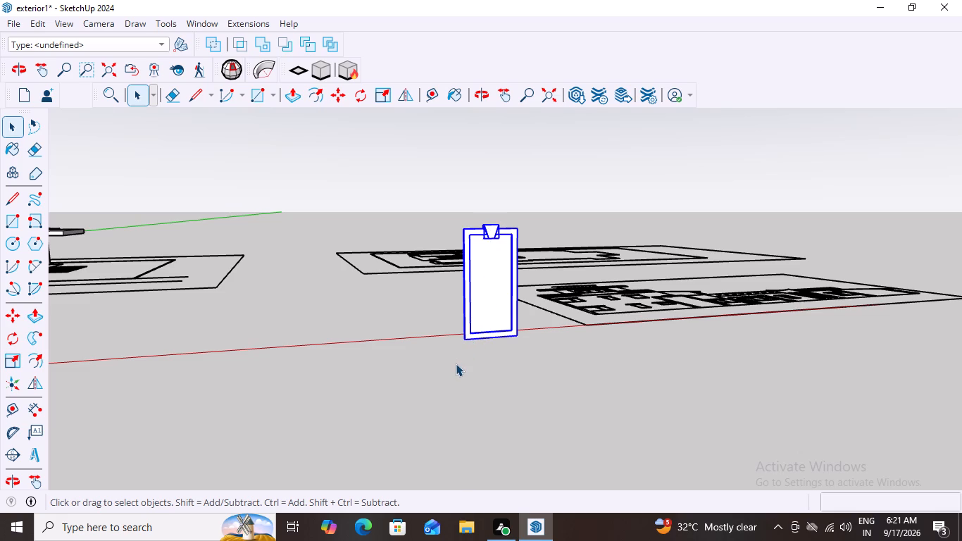
key(m)
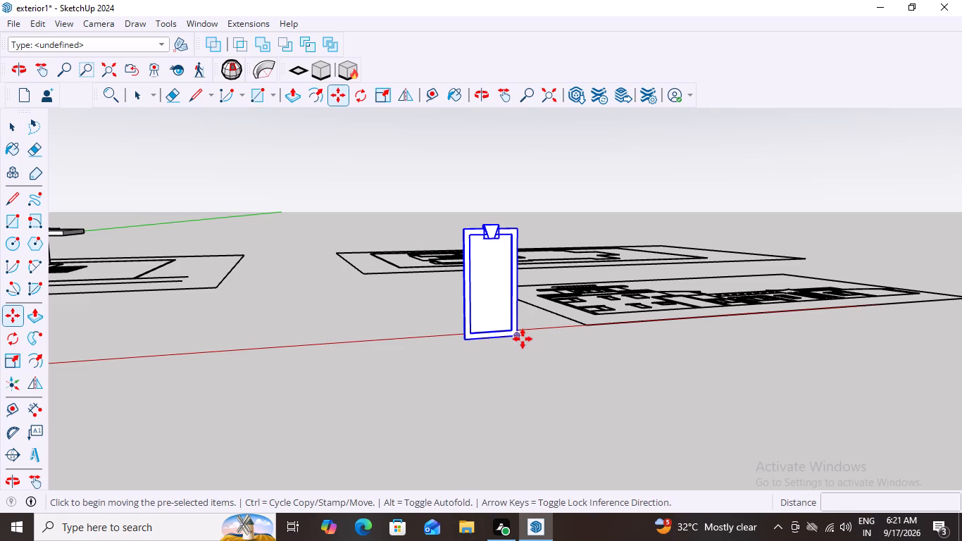
click(520, 335)
scroll(387, 332, down, 12)
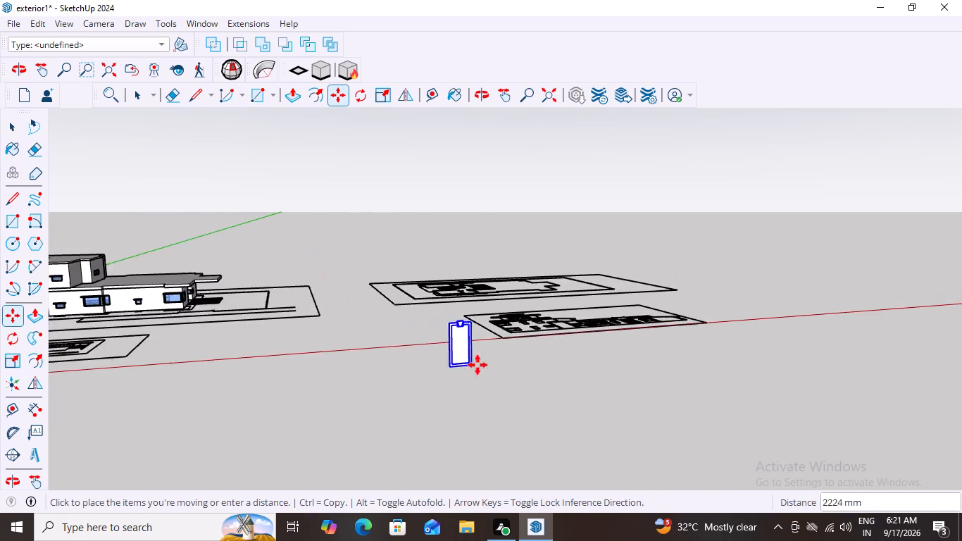
scroll(477, 365, down, 2)
scroll(154, 347, up, 14)
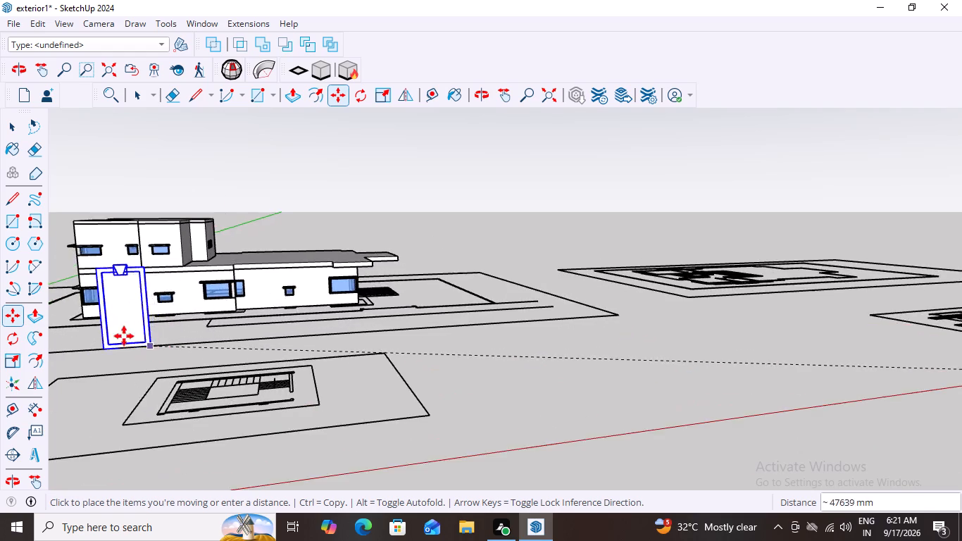
scroll(124, 336, up, 5)
scroll(256, 301, up, 3)
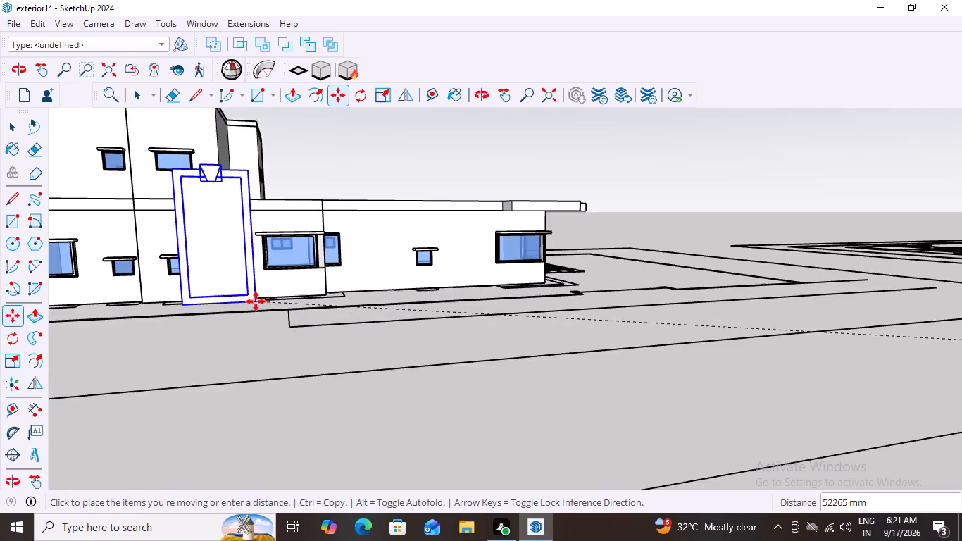
scroll(256, 301, up, 7)
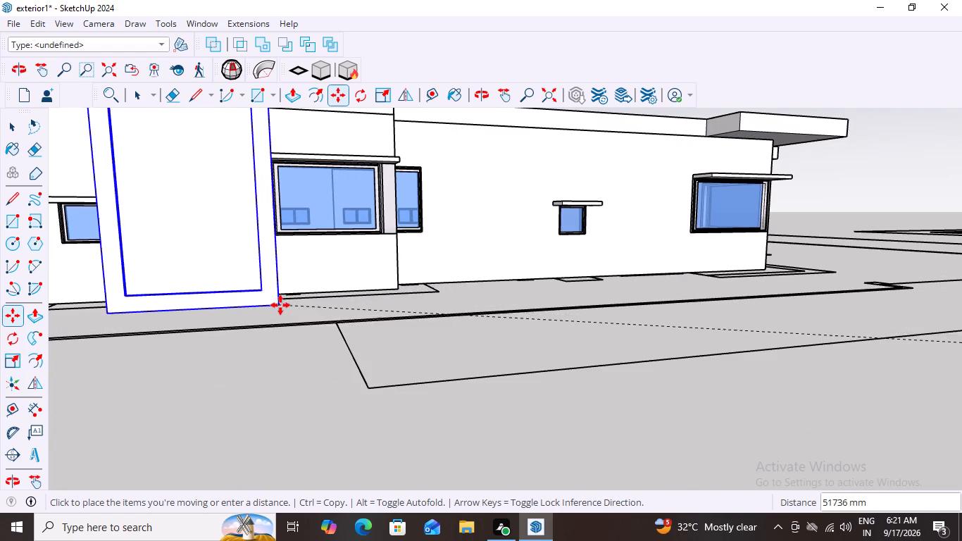
scroll(280, 305, down, 9)
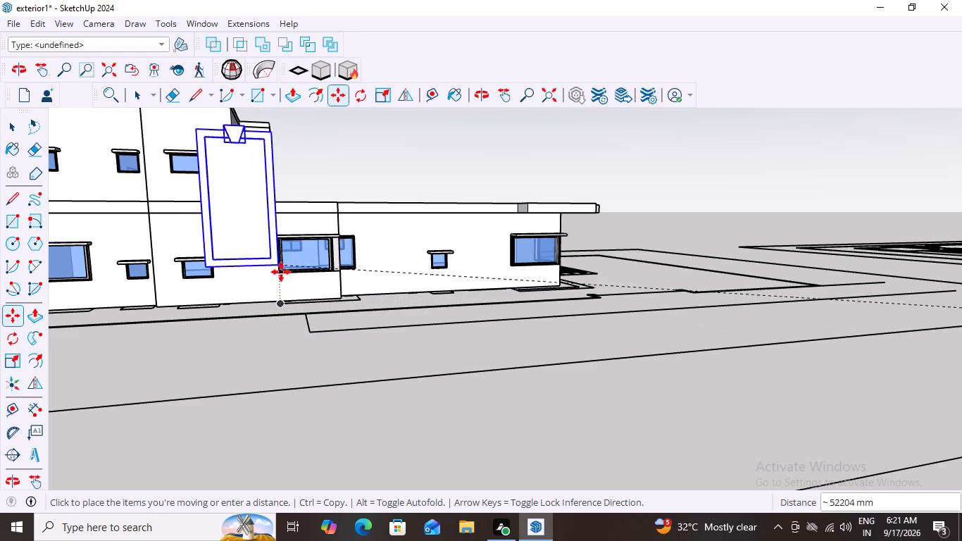
middle_drag(281, 301, 168, 323)
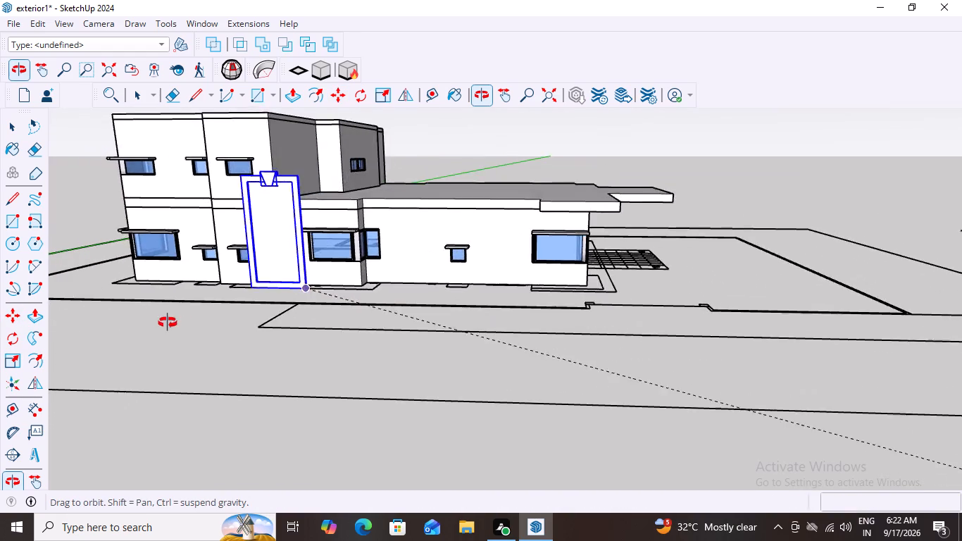
middle_drag(168, 323, 137, 323)
click(325, 271)
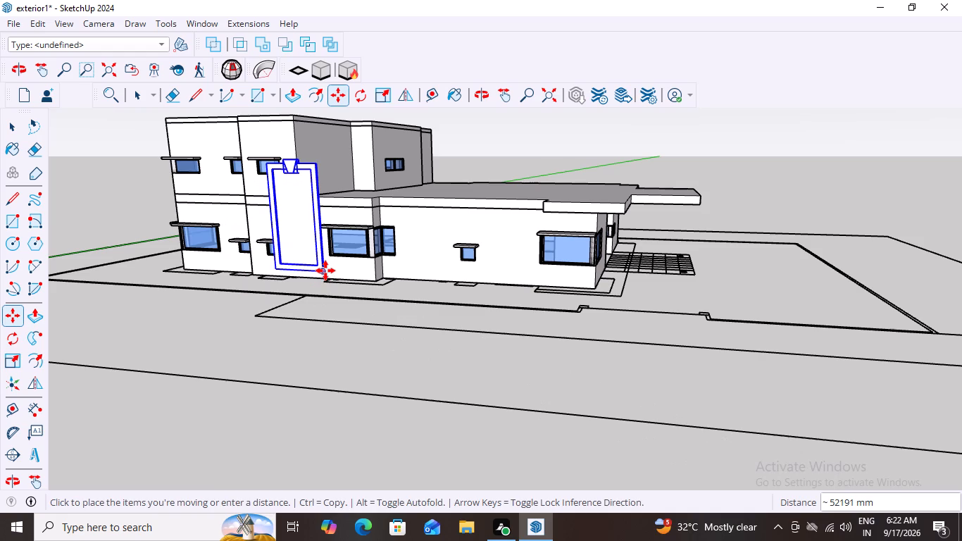
middle_drag(208, 315, 370, 347)
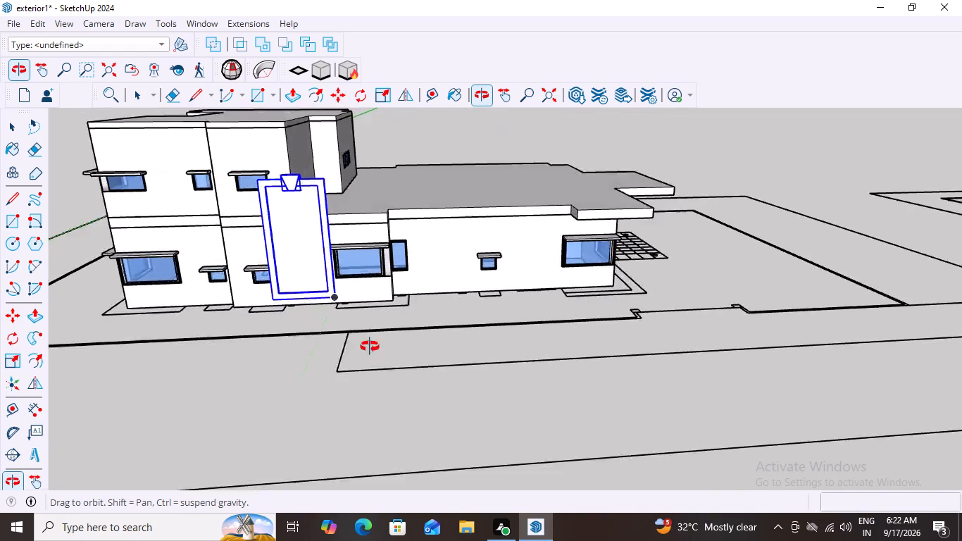
middle_drag(370, 347, 392, 308)
scroll(371, 333, down, 8)
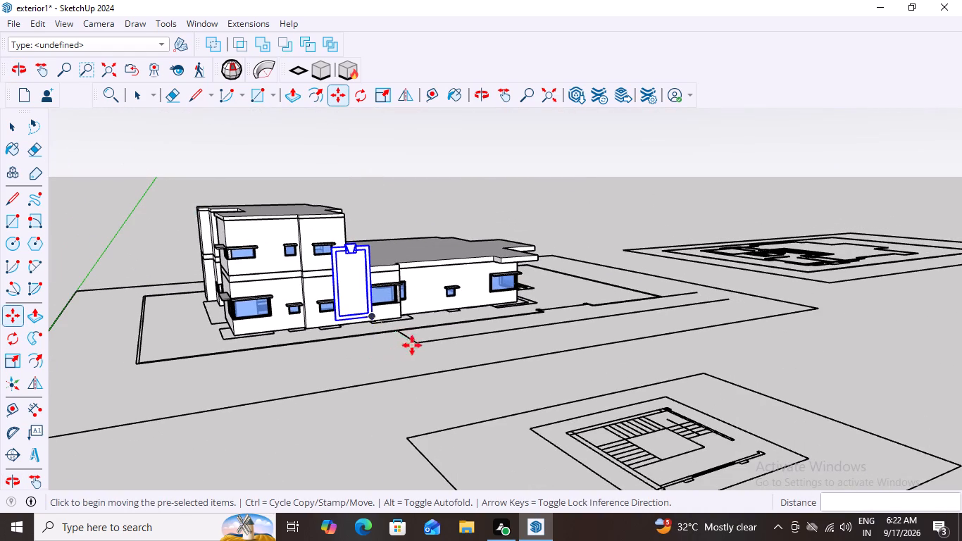
middle_drag(423, 340, 239, 364)
scroll(437, 292, up, 4)
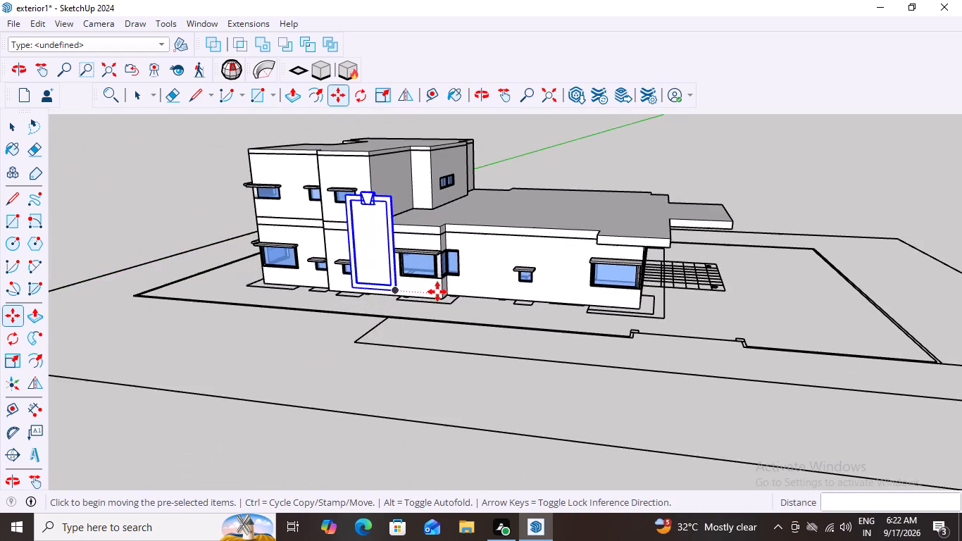
Move the frame, keystone and panel about 751 mm by the frame's bottom corner to the drawing endpoint at the facade's base, beside the wide window.
scroll(437, 292, up, 1)
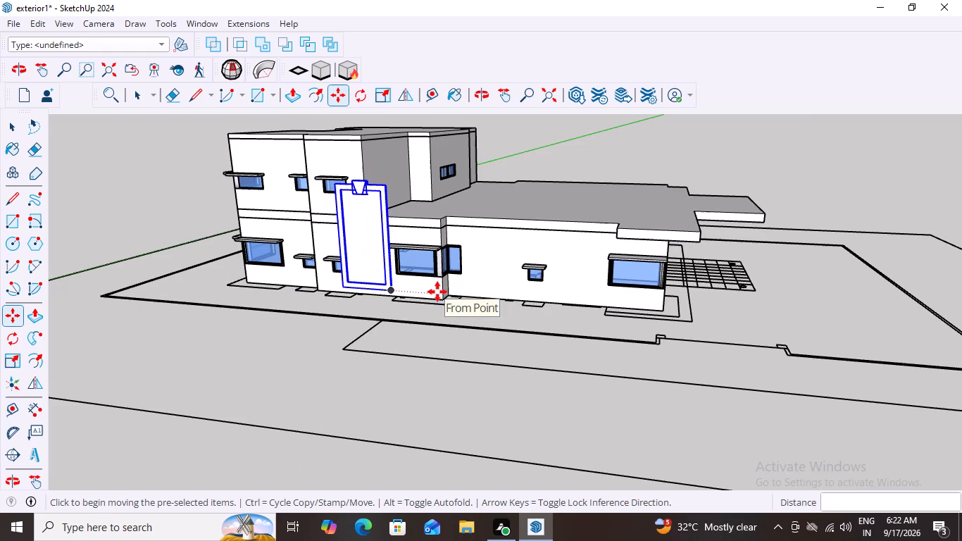
scroll(409, 285, up, 11)
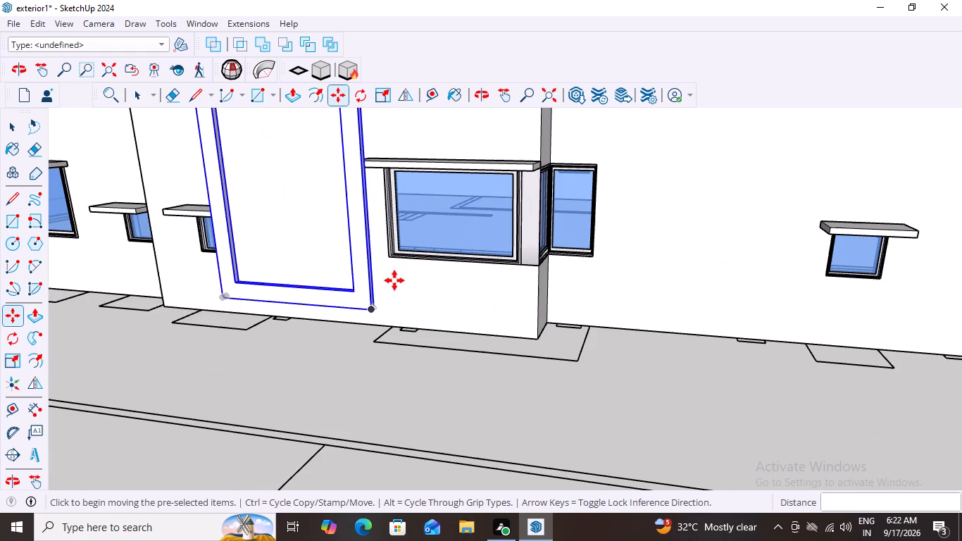
scroll(363, 363, up, 1)
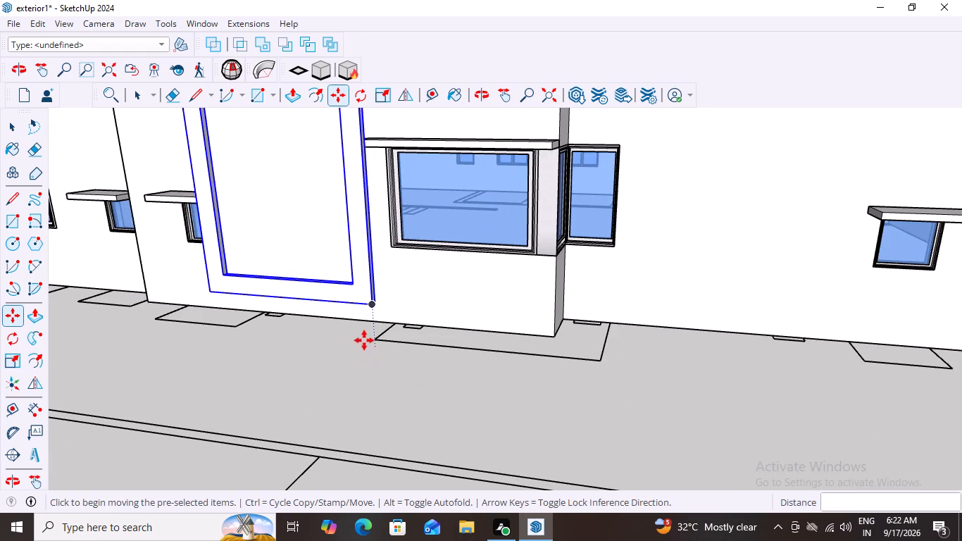
click(372, 307)
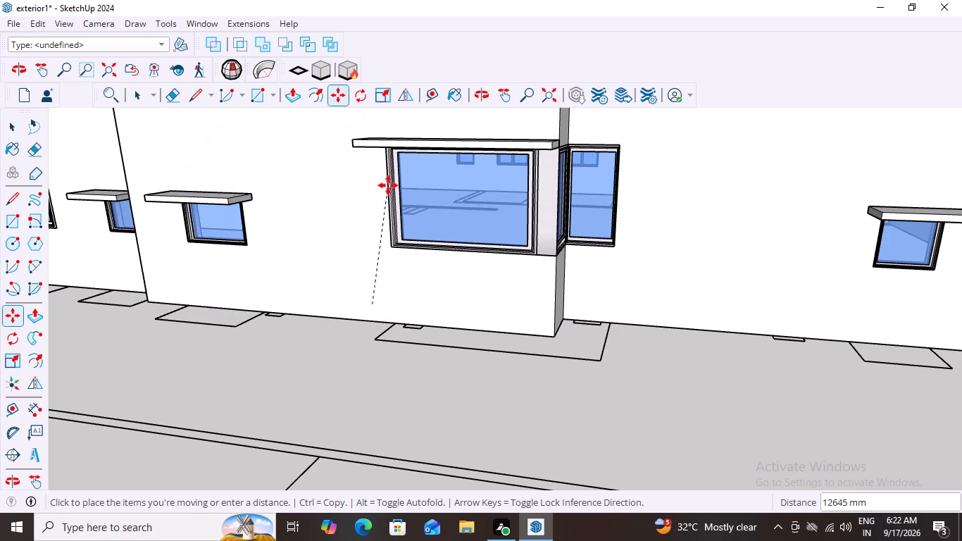
click(393, 325)
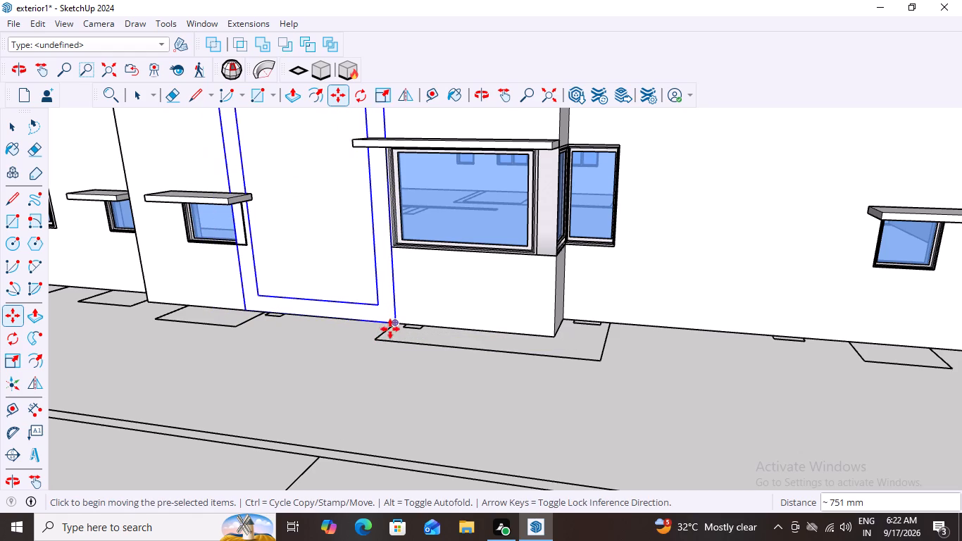
key(space)
click(278, 402)
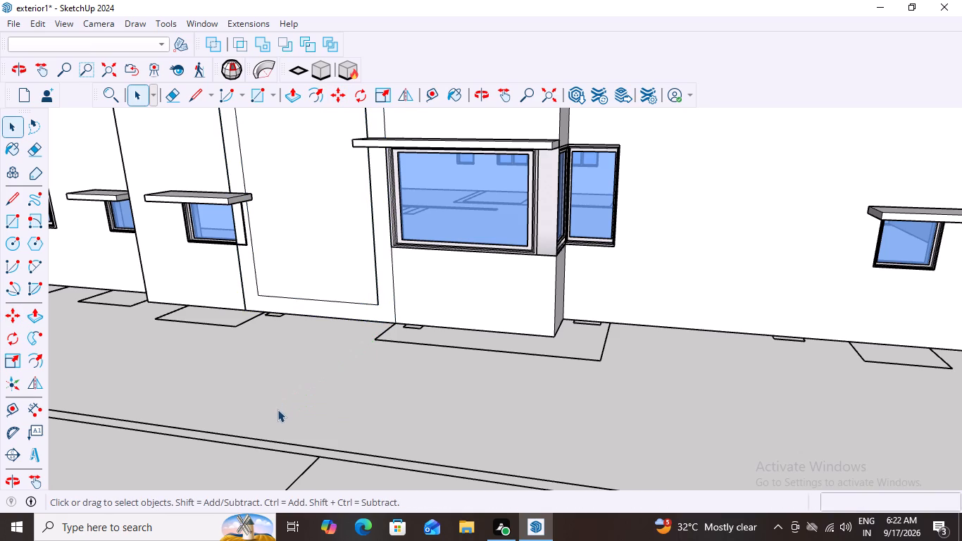
Examine how the frame and keystone sit against the facade and roof edge, close up and from several angles around the building.
middle_drag(283, 406, 399, 414)
scroll(409, 405, down, 7)
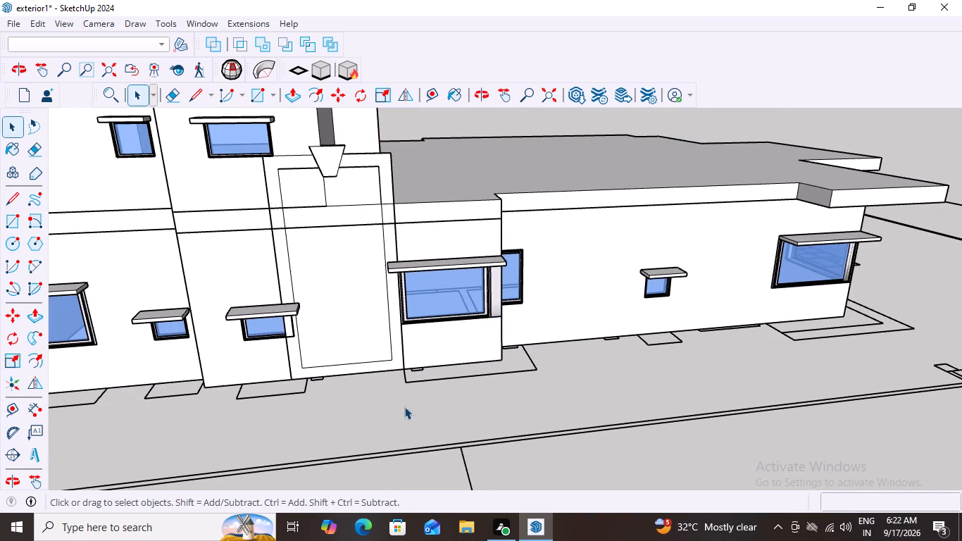
scroll(363, 403, down, 3)
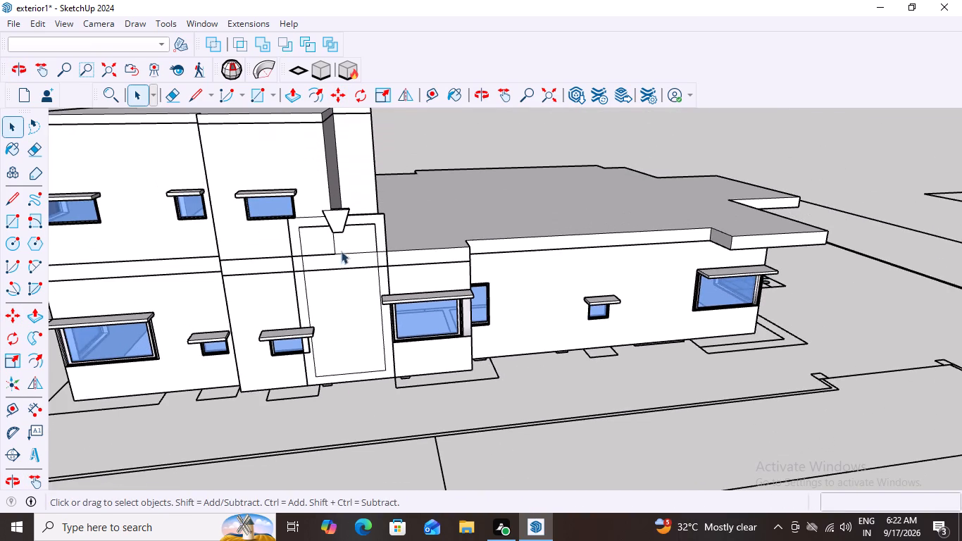
scroll(342, 237, up, 7)
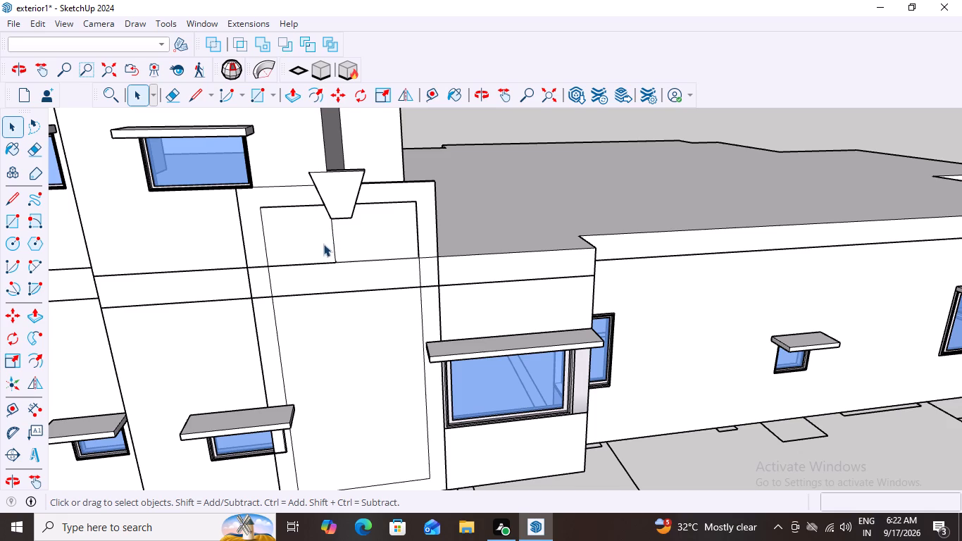
click(332, 245)
scroll(339, 270, down, 13)
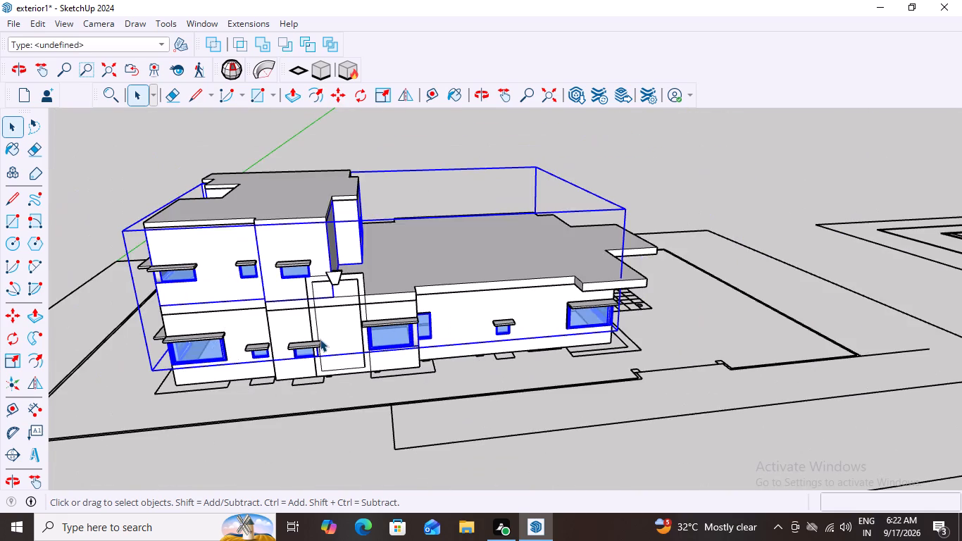
scroll(319, 340, down, 3)
click(370, 128)
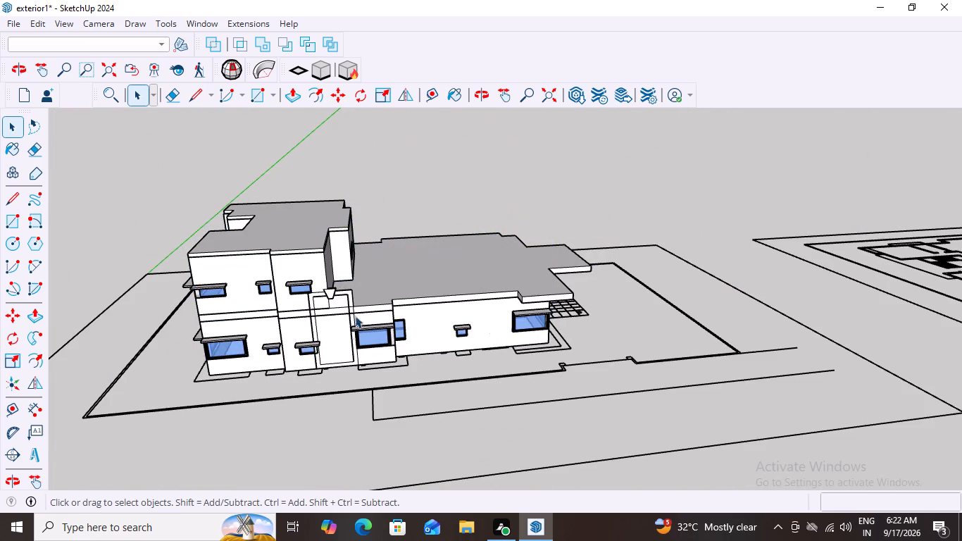
middle_drag(337, 332, 479, 287)
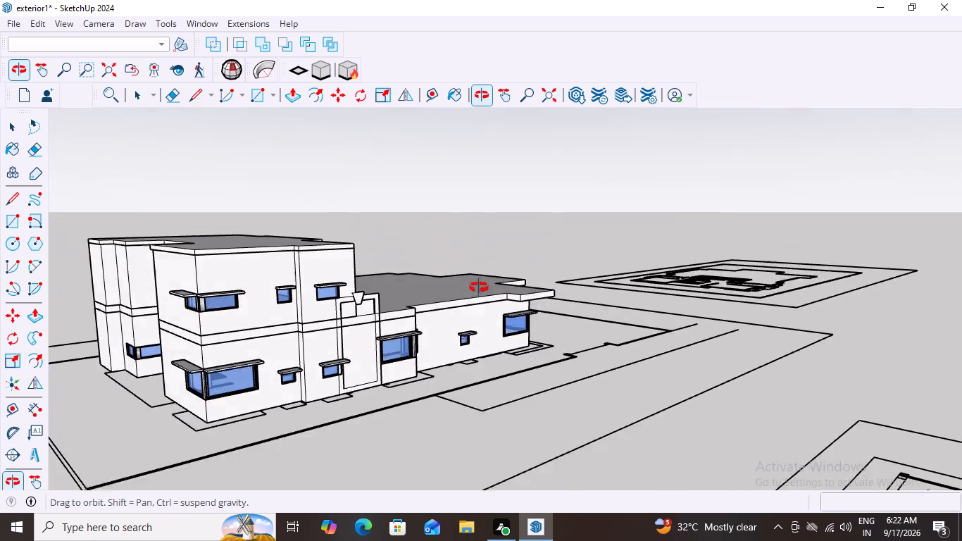
middle_drag(479, 287, 352, 366)
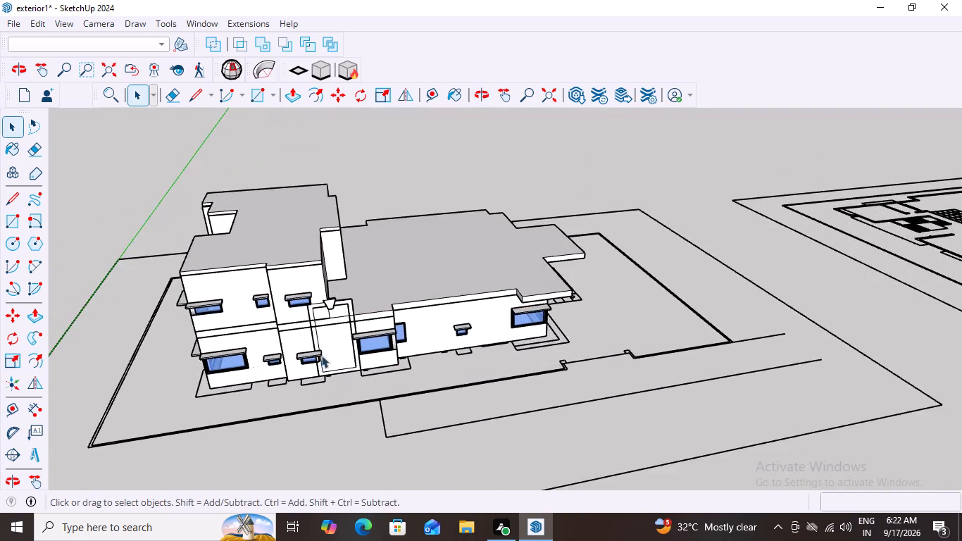
scroll(321, 355, down, 2)
middle_drag(337, 344, 492, 243)
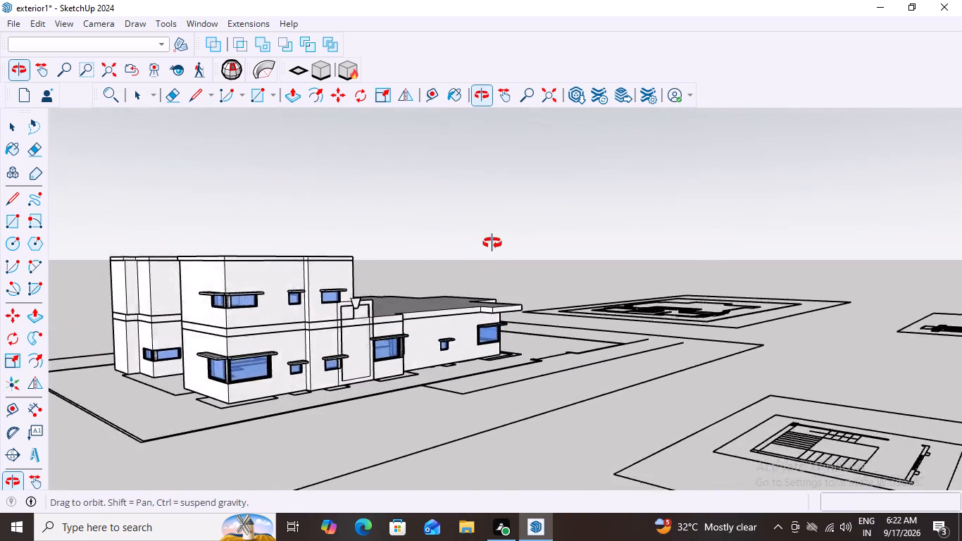
middle_drag(492, 243, 206, 256)
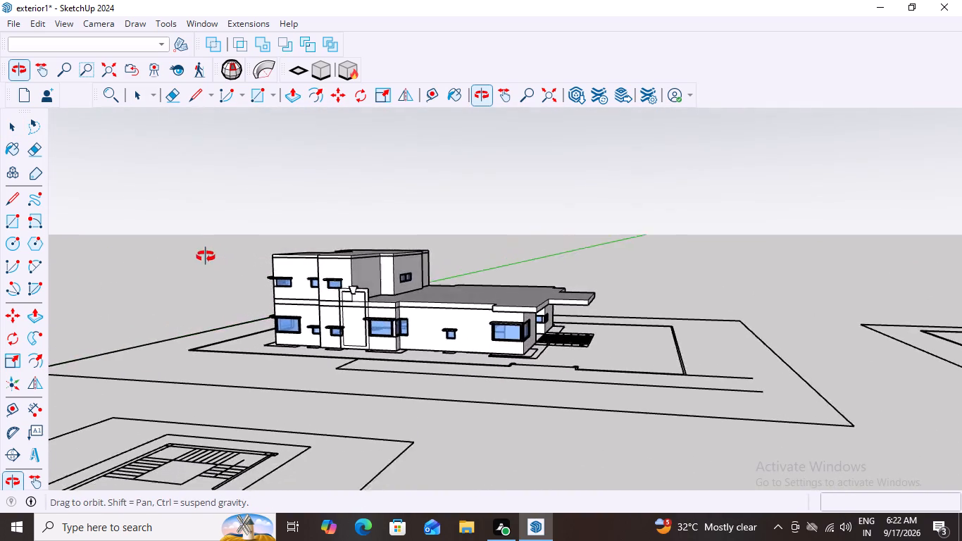
middle_drag(206, 256, 383, 255)
scroll(316, 343, up, 8)
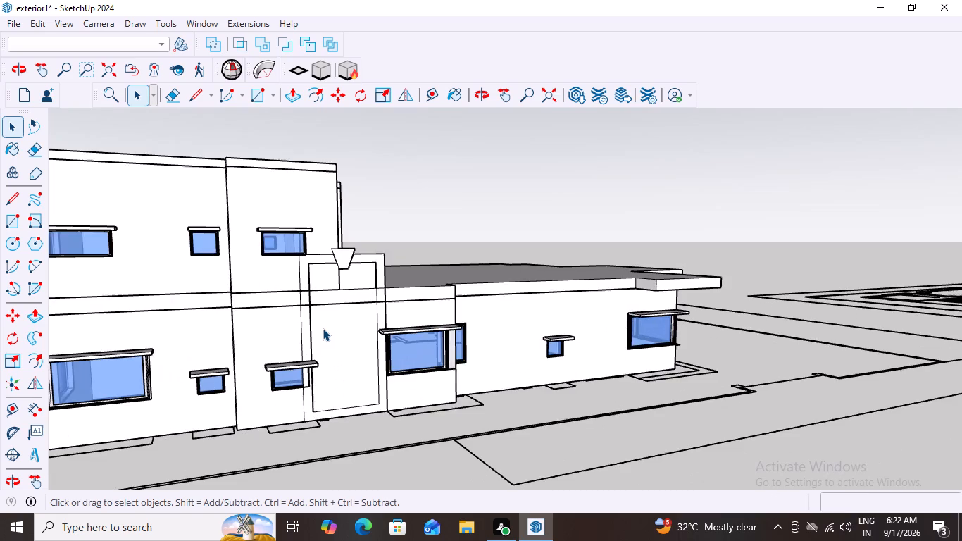
scroll(323, 328, down, 20)
scroll(323, 328, down, 2)
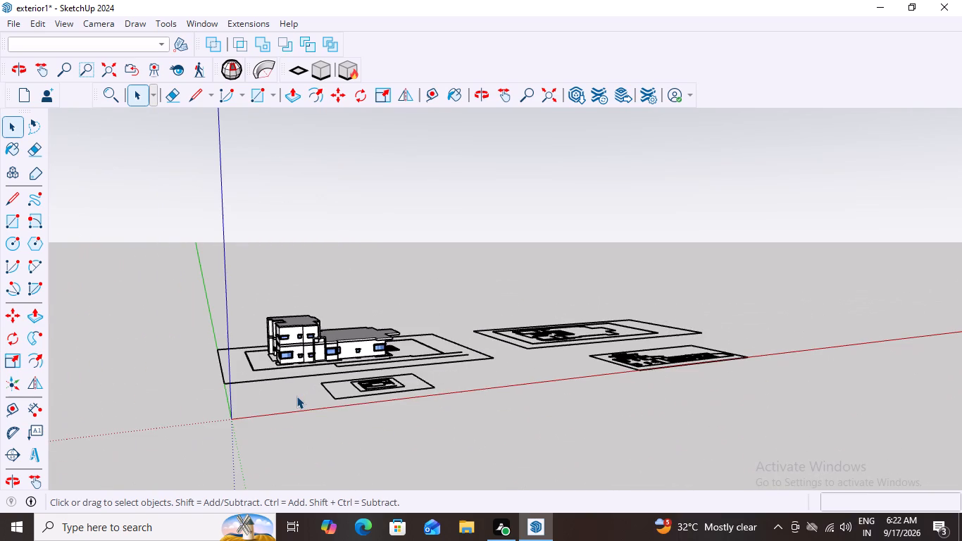
scroll(362, 395, up, 6)
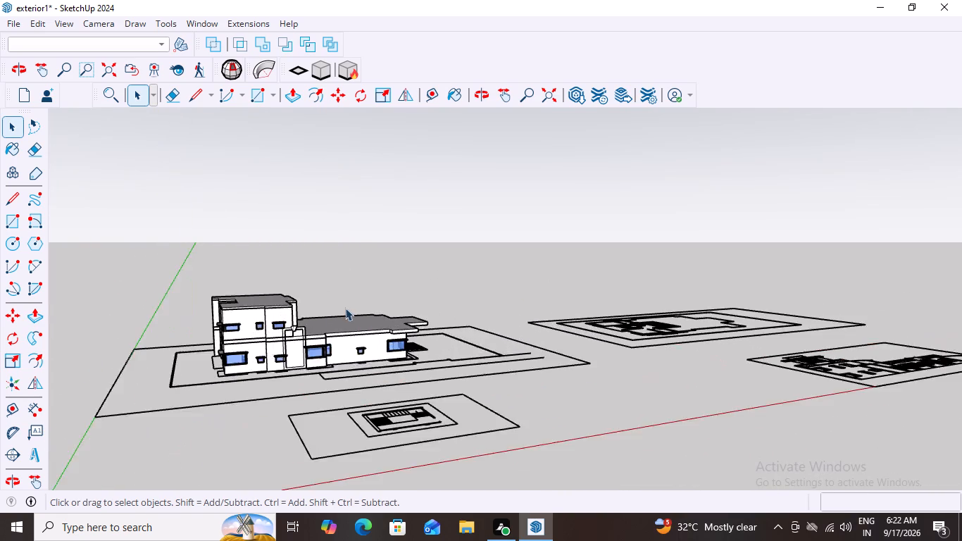
scroll(345, 308, up, 17)
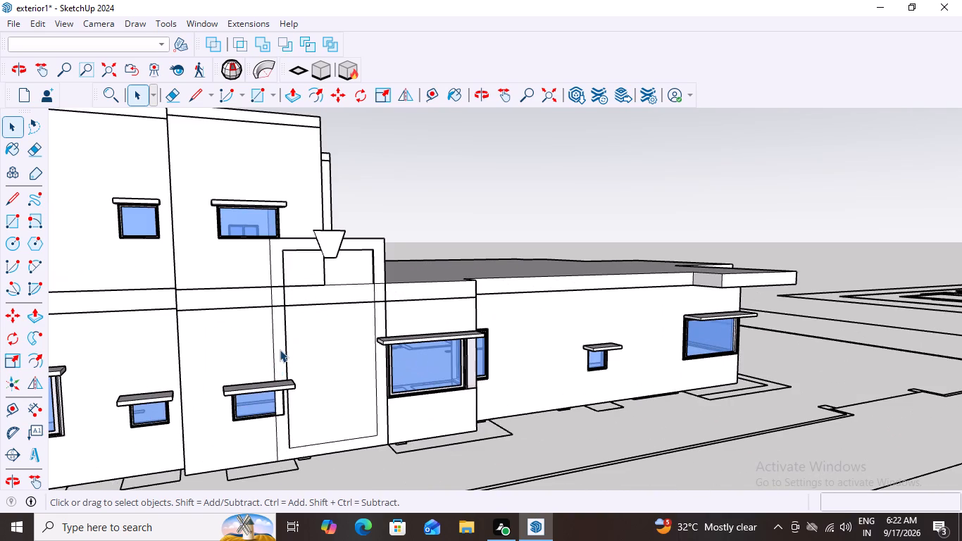
Open the frame group and the ground-floor wall group in turn and probe the frame opening to check which faces lie there.
double_click(280, 349)
click(280, 349)
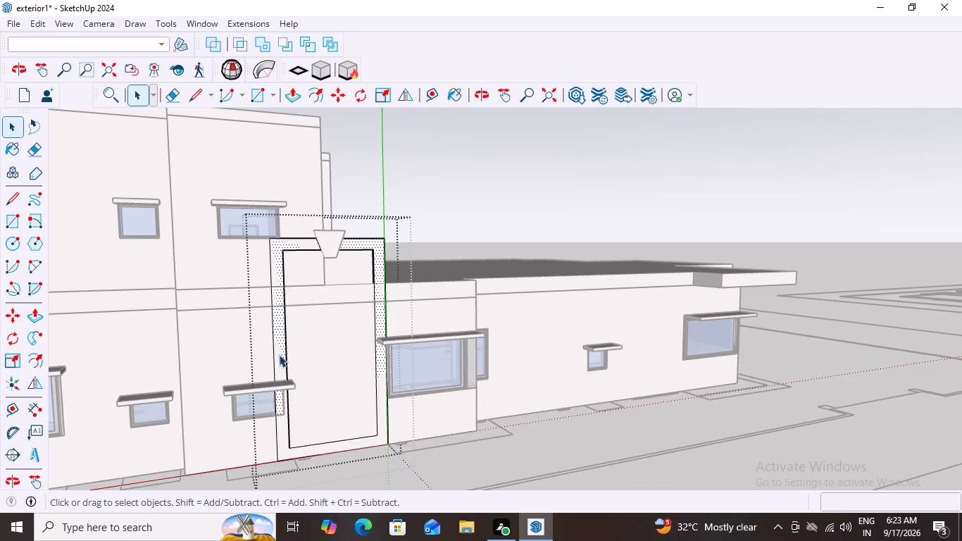
click(346, 336)
double_click(344, 336)
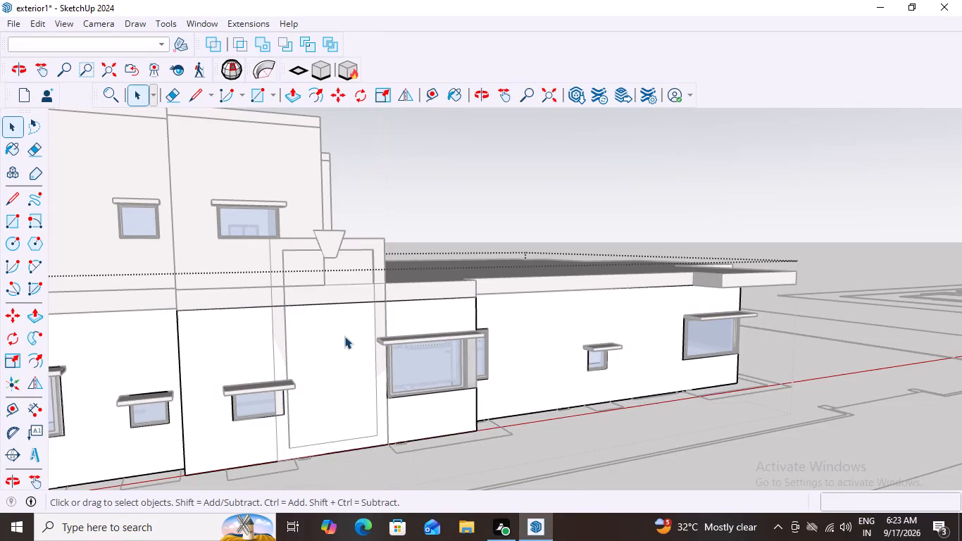
click(453, 173)
double_click(352, 259)
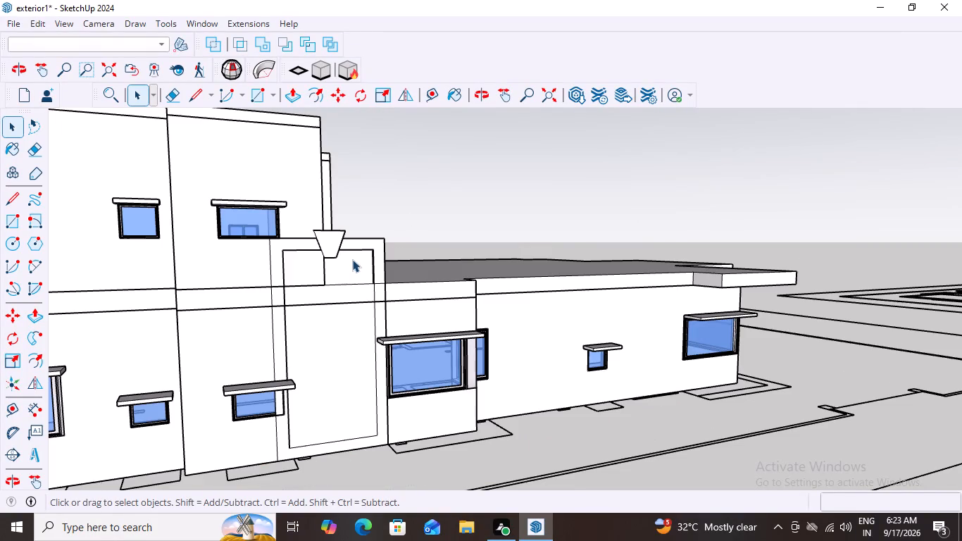
click(445, 188)
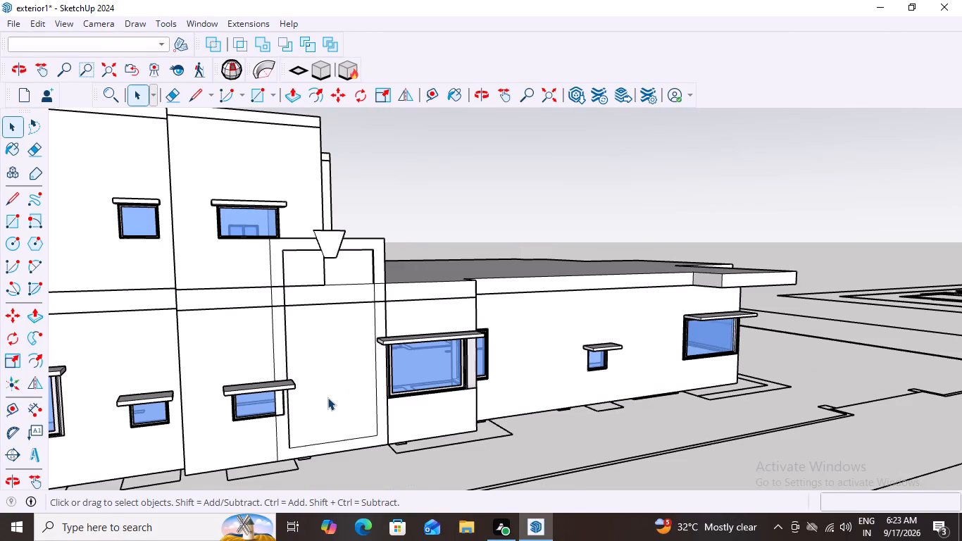
click(327, 397)
click(327, 397)
click(467, 192)
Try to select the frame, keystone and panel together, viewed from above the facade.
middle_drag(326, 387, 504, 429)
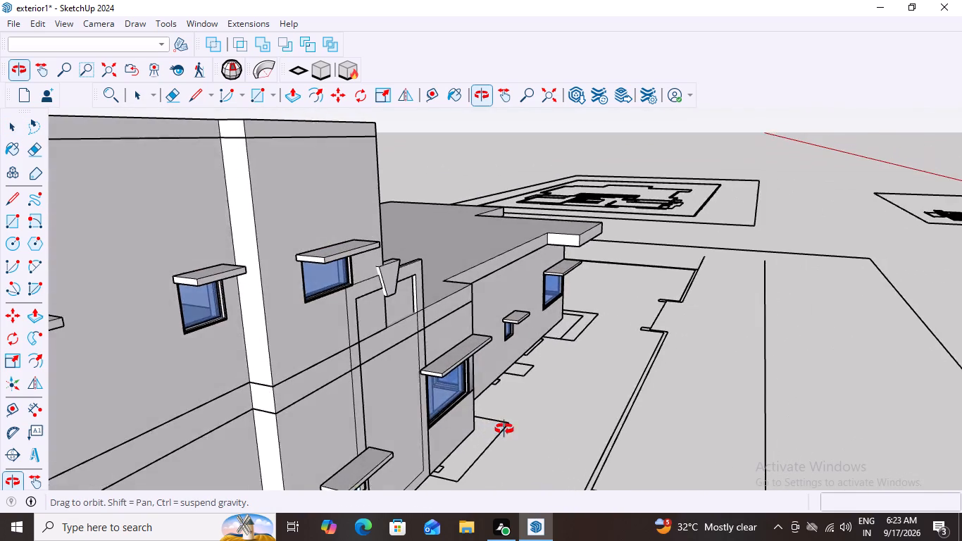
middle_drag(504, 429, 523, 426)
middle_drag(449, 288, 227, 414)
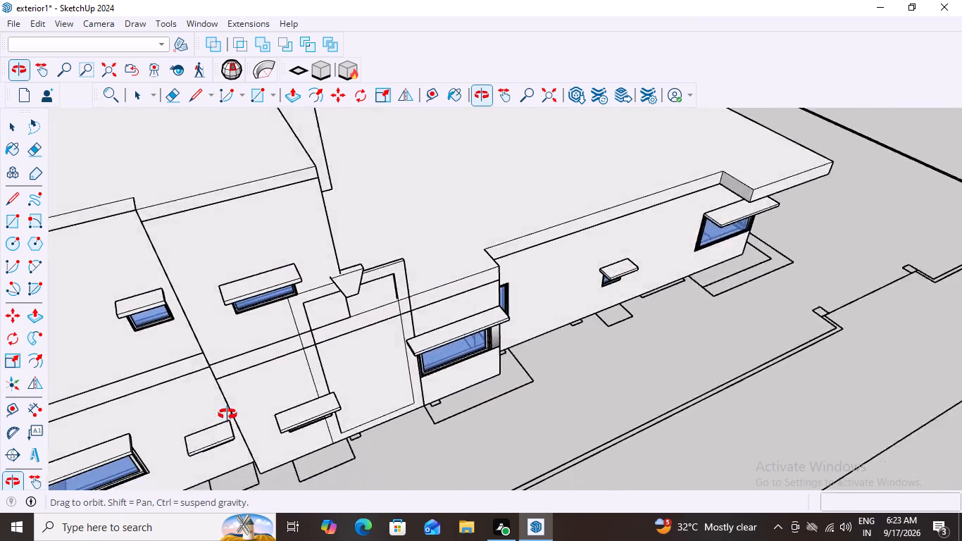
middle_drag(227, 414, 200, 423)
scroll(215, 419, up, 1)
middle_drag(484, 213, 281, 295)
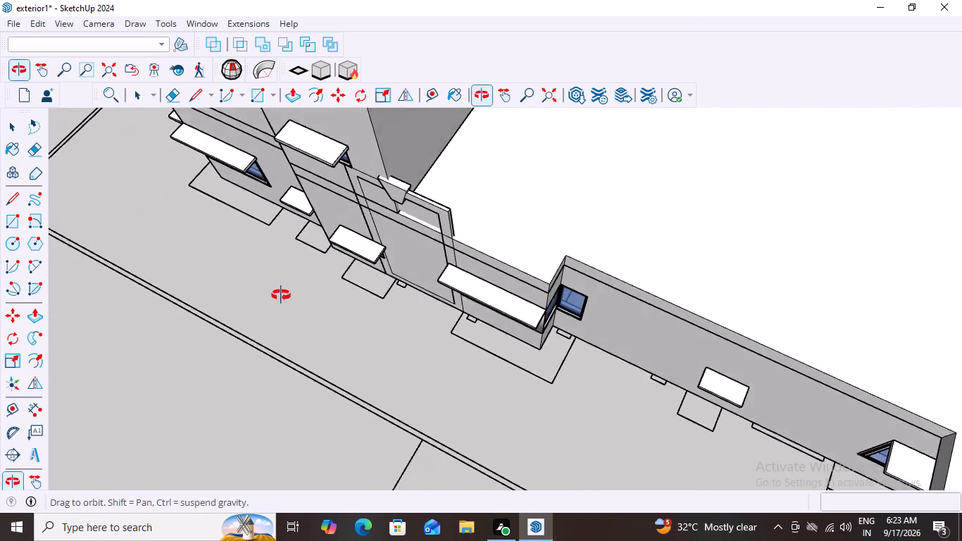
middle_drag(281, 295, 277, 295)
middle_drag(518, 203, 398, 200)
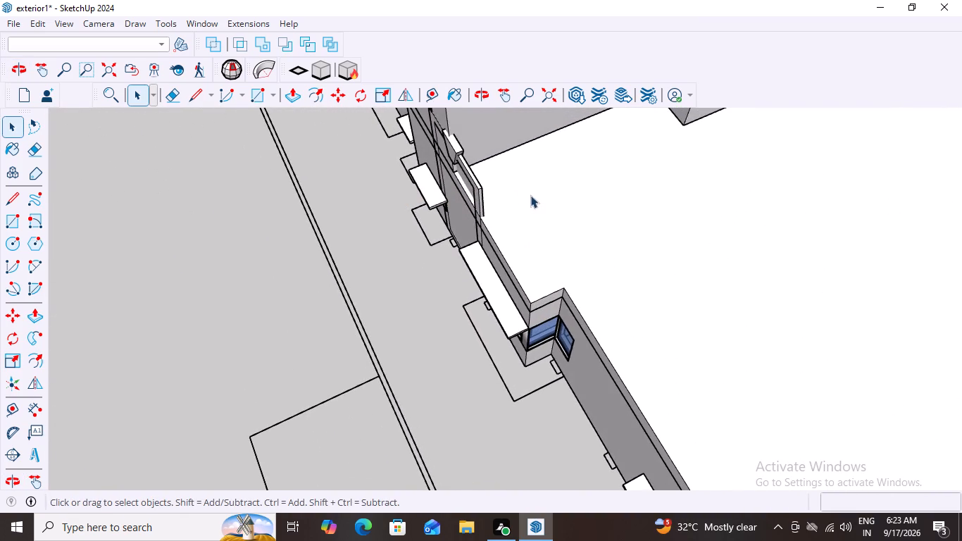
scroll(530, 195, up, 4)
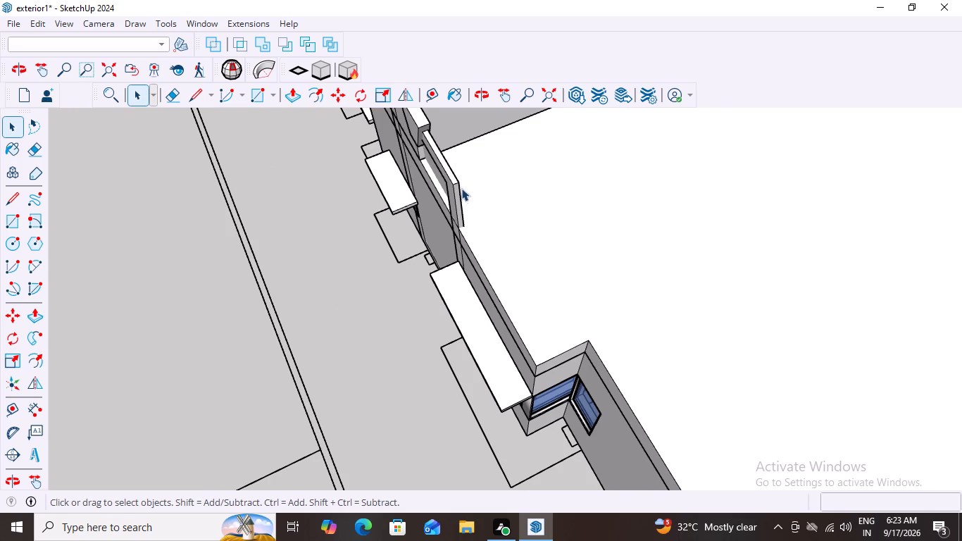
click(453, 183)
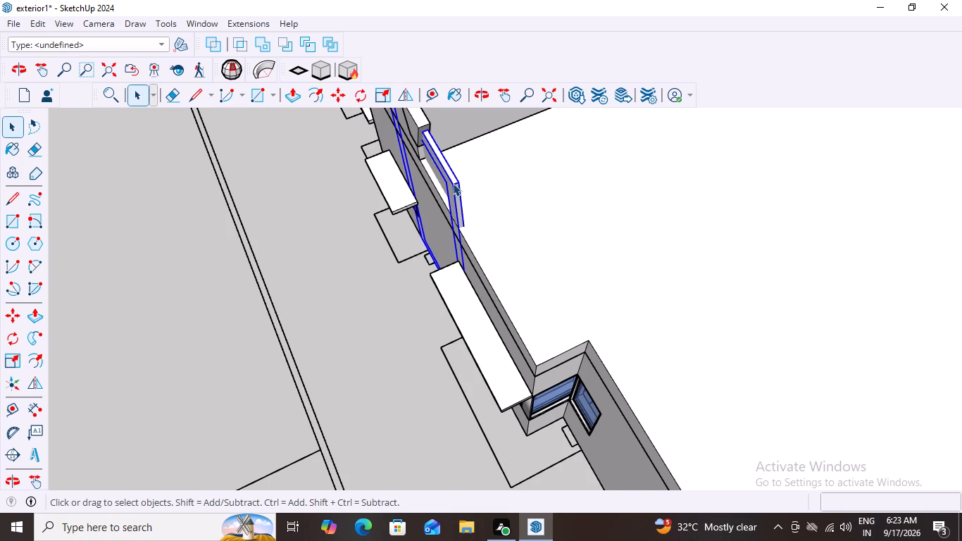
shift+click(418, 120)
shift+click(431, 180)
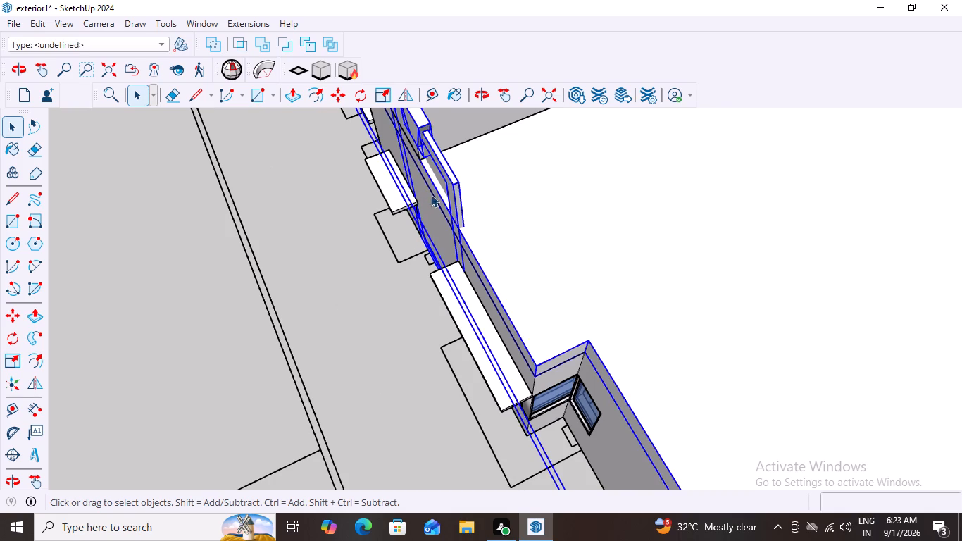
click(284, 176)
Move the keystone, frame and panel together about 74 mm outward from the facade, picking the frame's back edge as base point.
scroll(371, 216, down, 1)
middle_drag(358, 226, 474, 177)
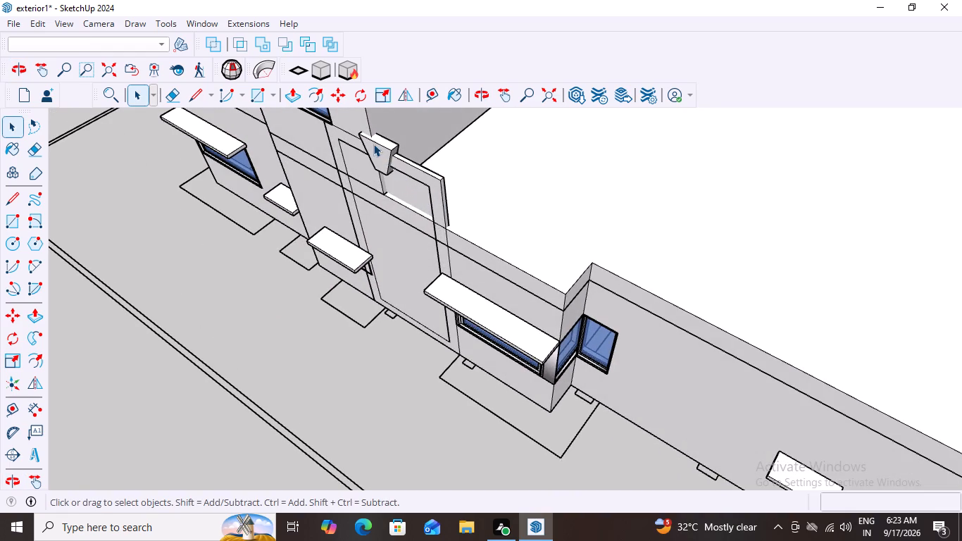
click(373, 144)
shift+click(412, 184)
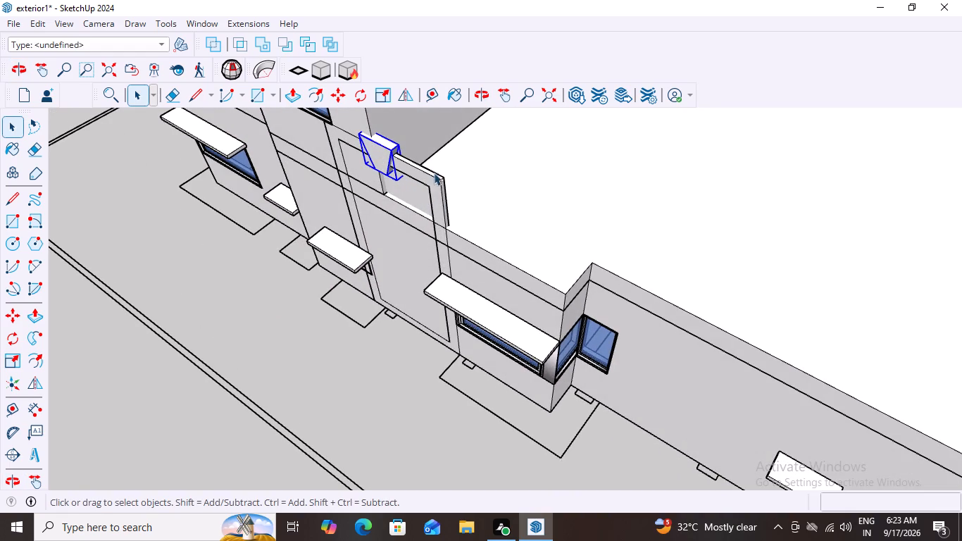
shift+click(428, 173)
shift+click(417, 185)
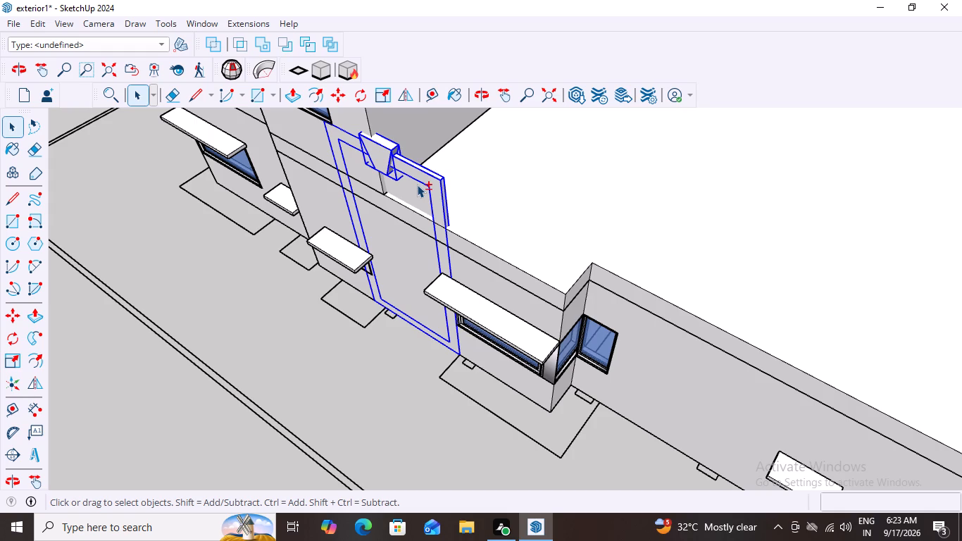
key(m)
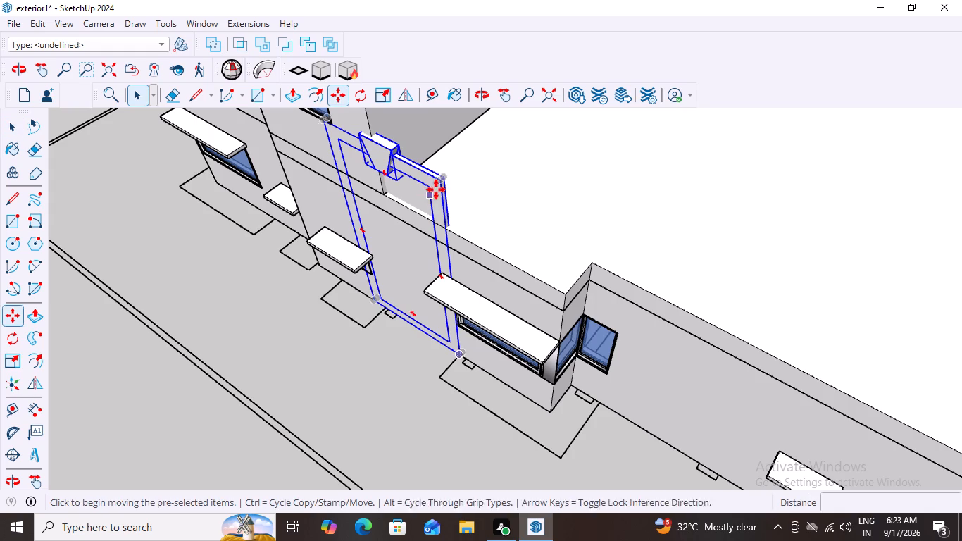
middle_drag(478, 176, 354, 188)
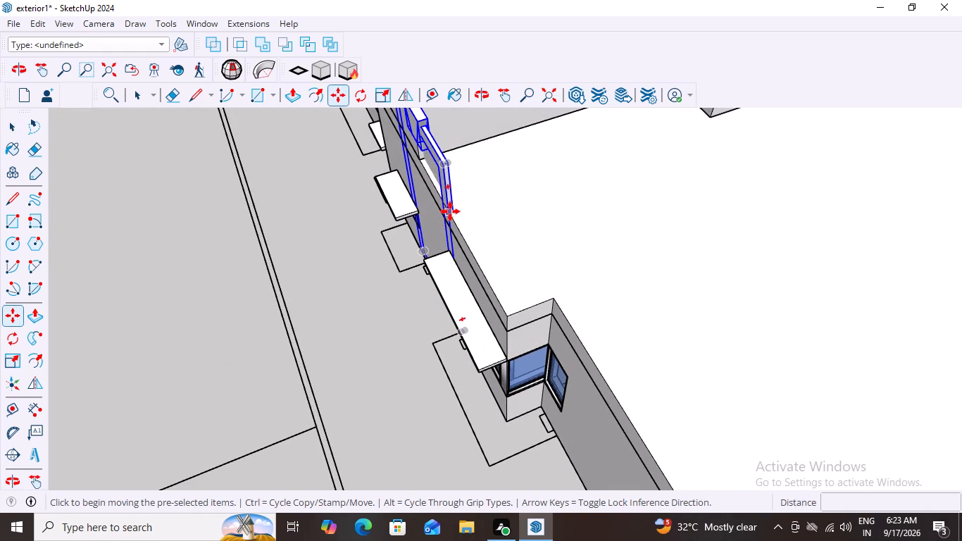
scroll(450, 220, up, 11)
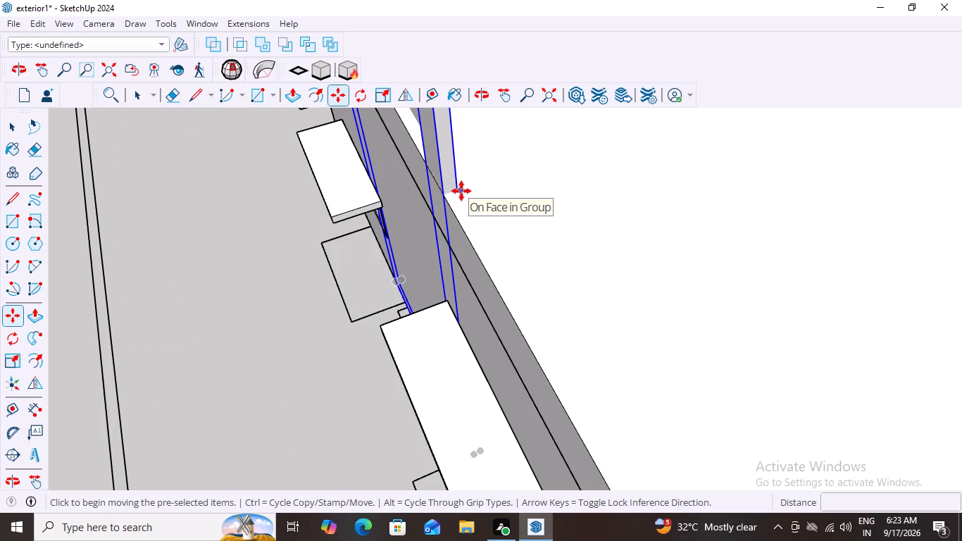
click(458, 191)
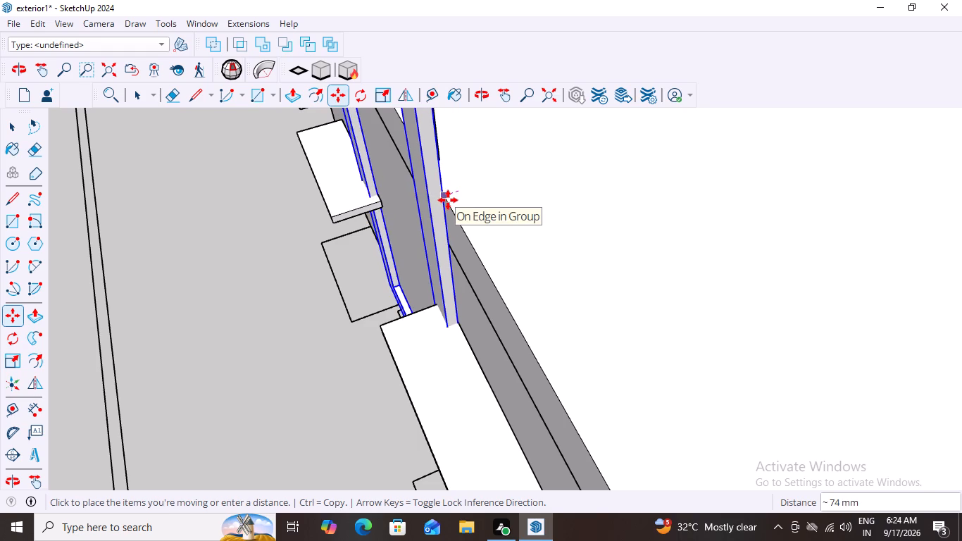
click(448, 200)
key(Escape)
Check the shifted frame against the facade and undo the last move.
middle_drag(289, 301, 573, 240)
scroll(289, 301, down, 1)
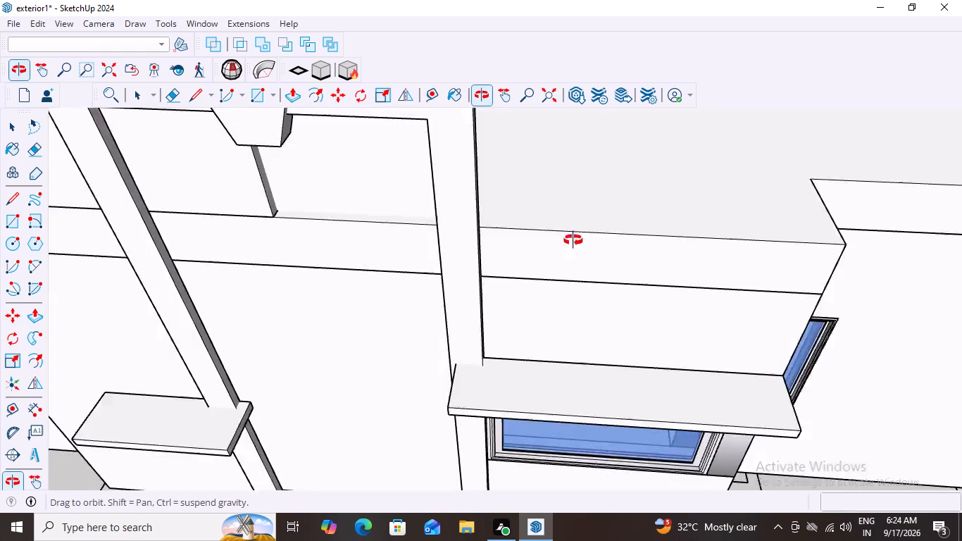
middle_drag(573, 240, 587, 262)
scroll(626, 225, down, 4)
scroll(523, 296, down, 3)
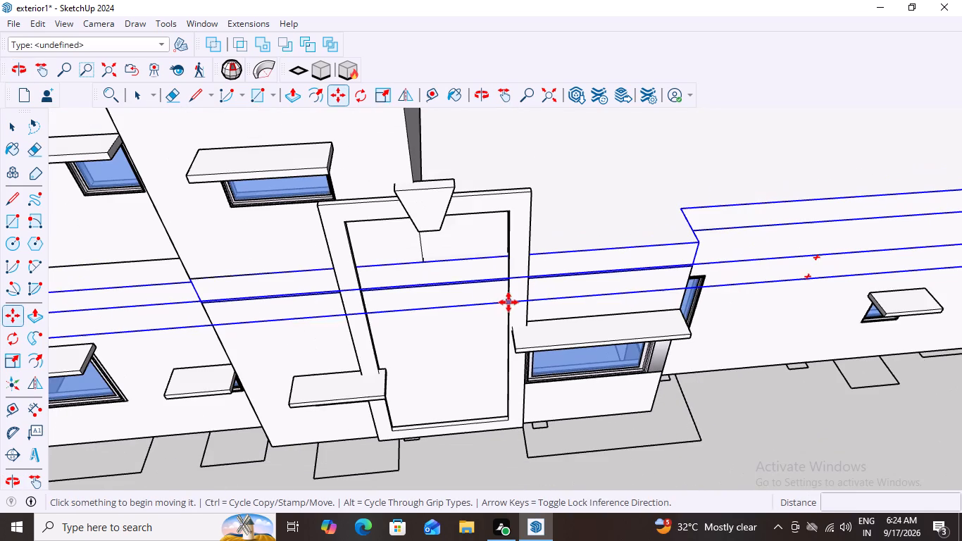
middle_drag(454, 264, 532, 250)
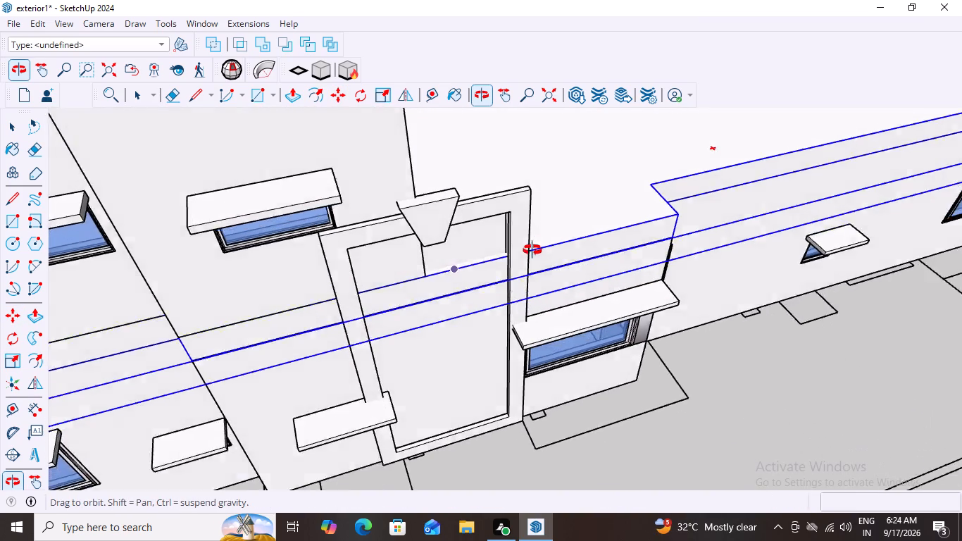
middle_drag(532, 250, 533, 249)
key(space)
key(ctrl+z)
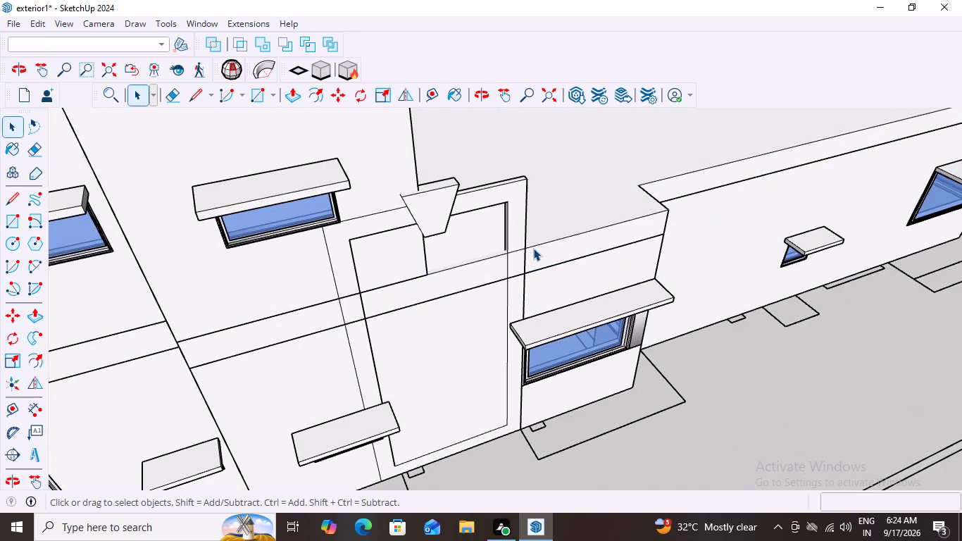
Examine how the frame and keystone sit on the facade and against the roof edge from several angles around the building.
scroll(514, 341, down, 4)
middle_drag(482, 332, 397, 242)
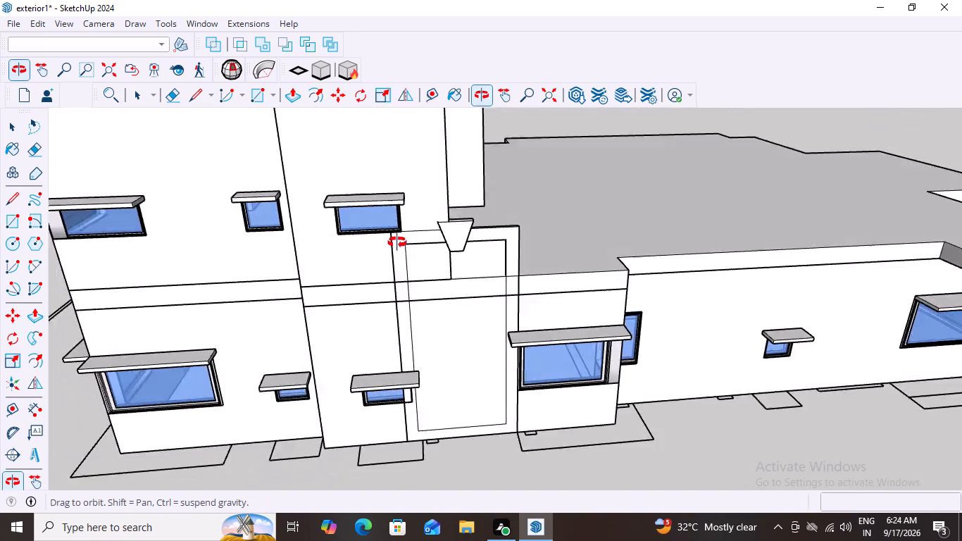
middle_drag(397, 242, 662, 237)
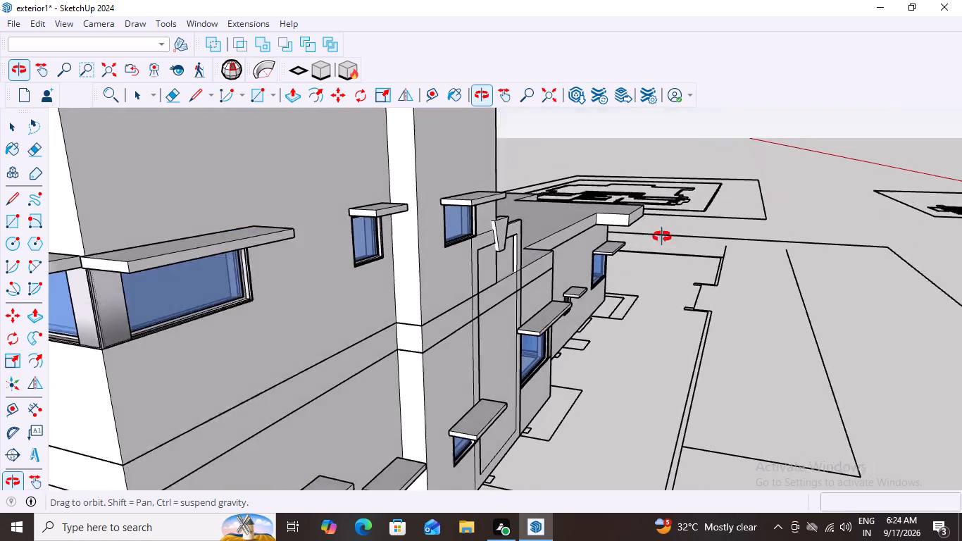
middle_drag(662, 237, 608, 302)
scroll(488, 268, up, 3)
scroll(488, 267, down, 14)
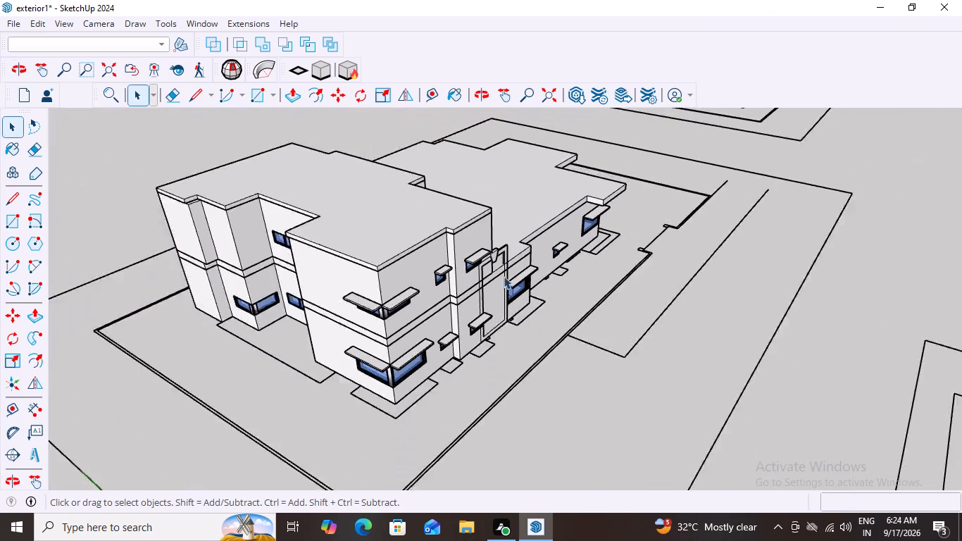
scroll(504, 276, down, 2)
middle_drag(537, 319, 325, 302)
scroll(577, 294, up, 3)
scroll(499, 322, up, 2)
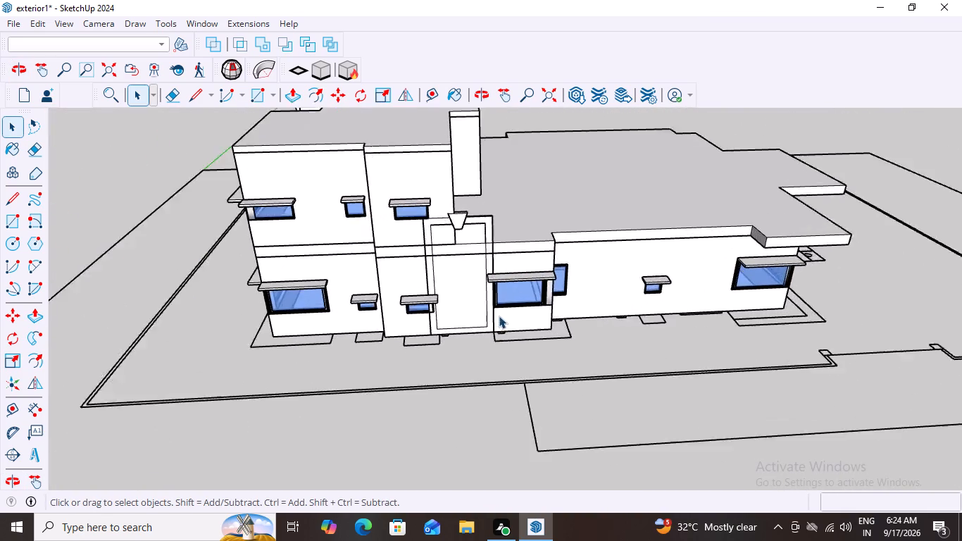
scroll(499, 316, up, 8)
scroll(446, 346, down, 8)
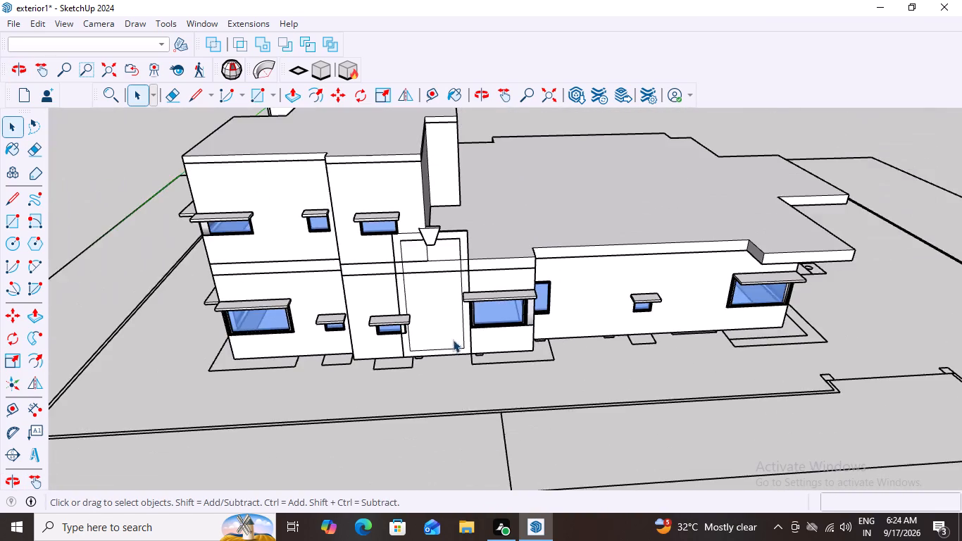
middle_drag(465, 332, 227, 329)
middle_drag(537, 201, 345, 247)
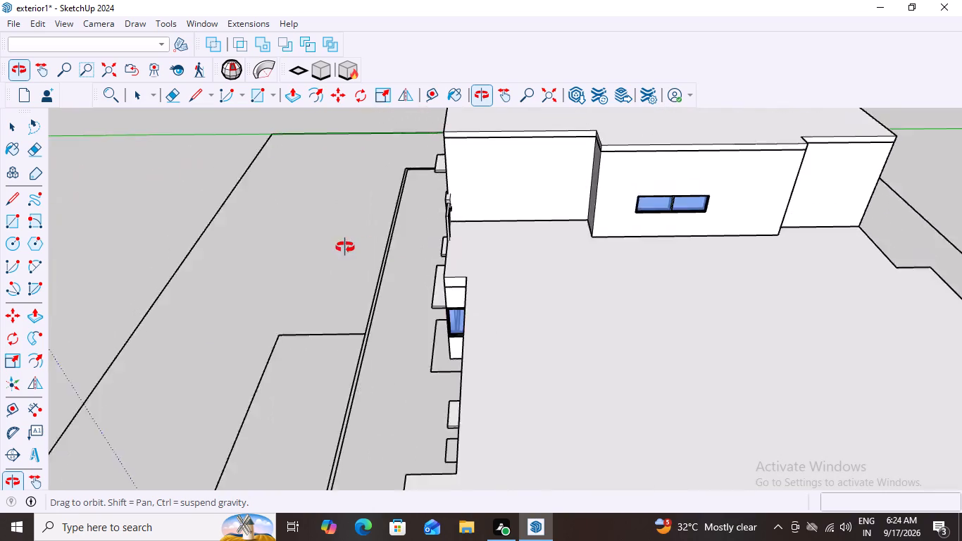
middle_drag(345, 247, 342, 247)
Open the frame group from behind and push its back face in 31 mm to thin the frame.
scroll(470, 225, up, 17)
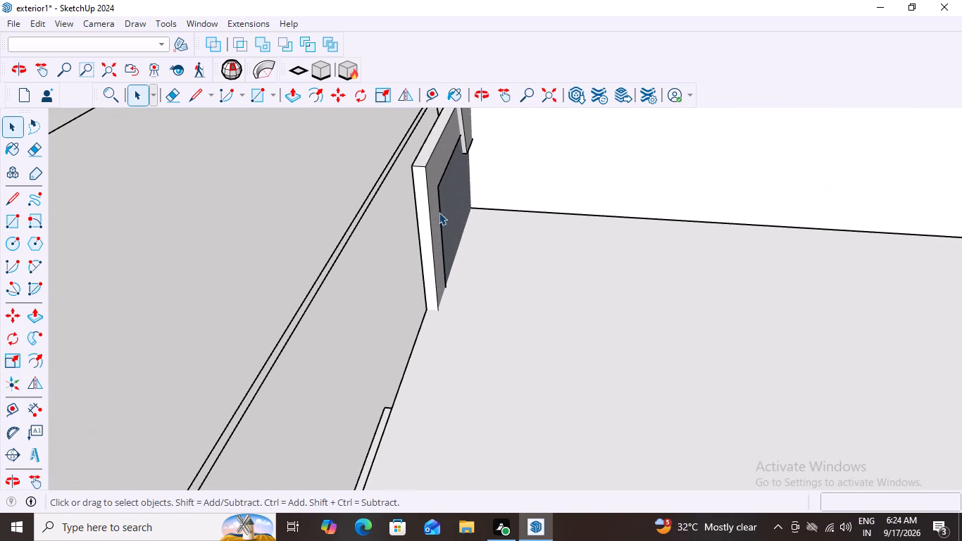
click(432, 192)
click(432, 192)
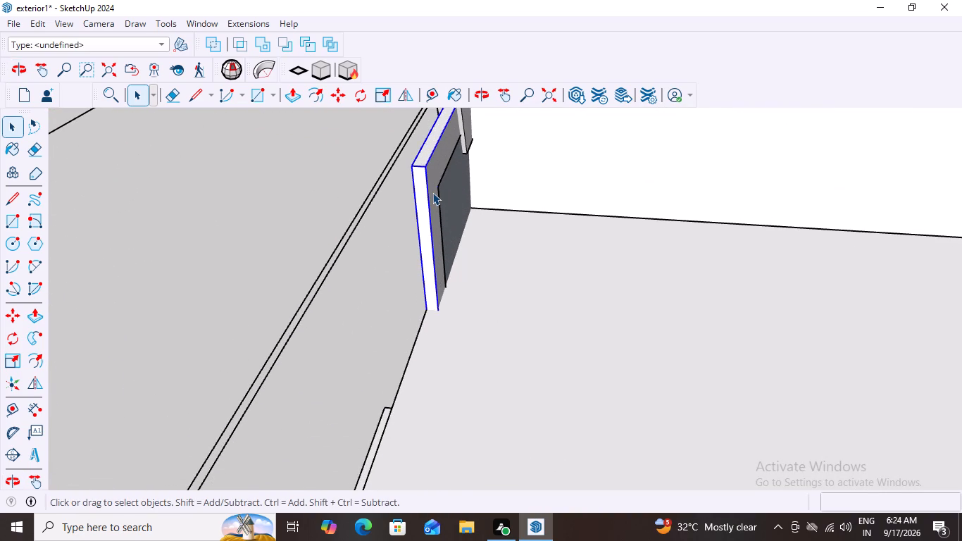
click(437, 180)
double_click(434, 168)
double_click(434, 168)
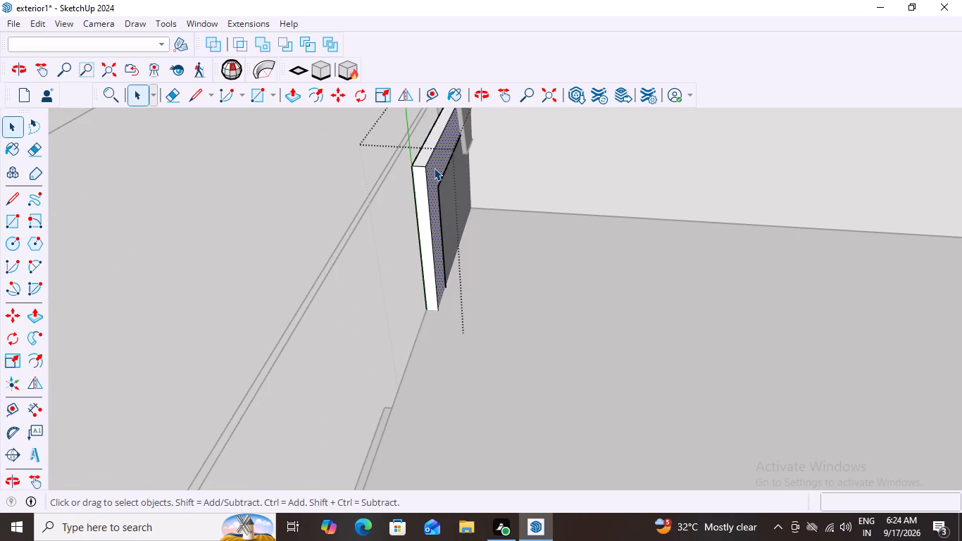
key(p)
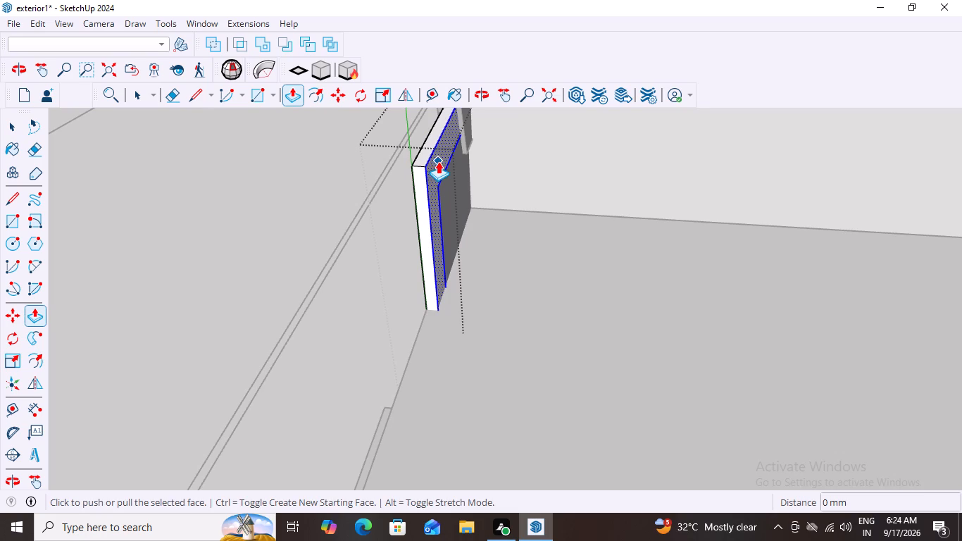
click(438, 161)
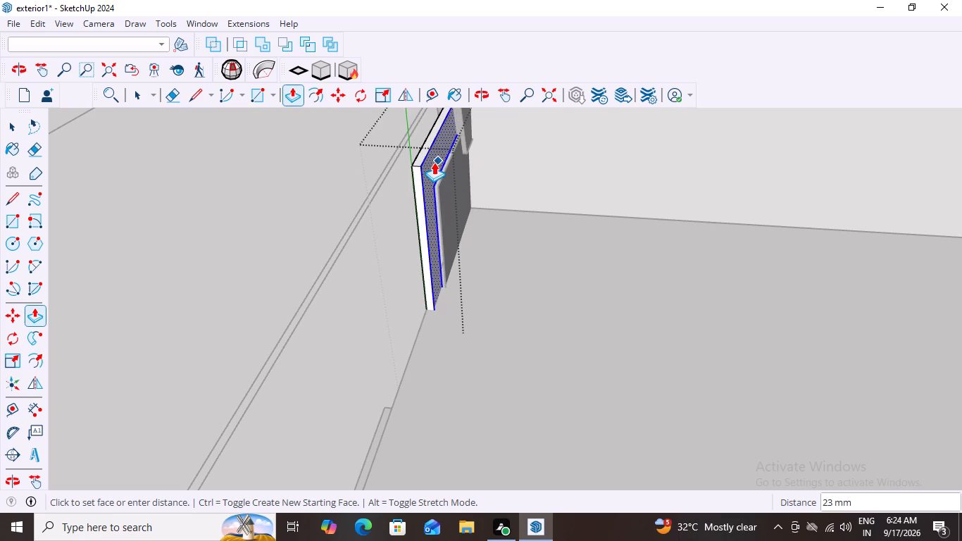
click(432, 162)
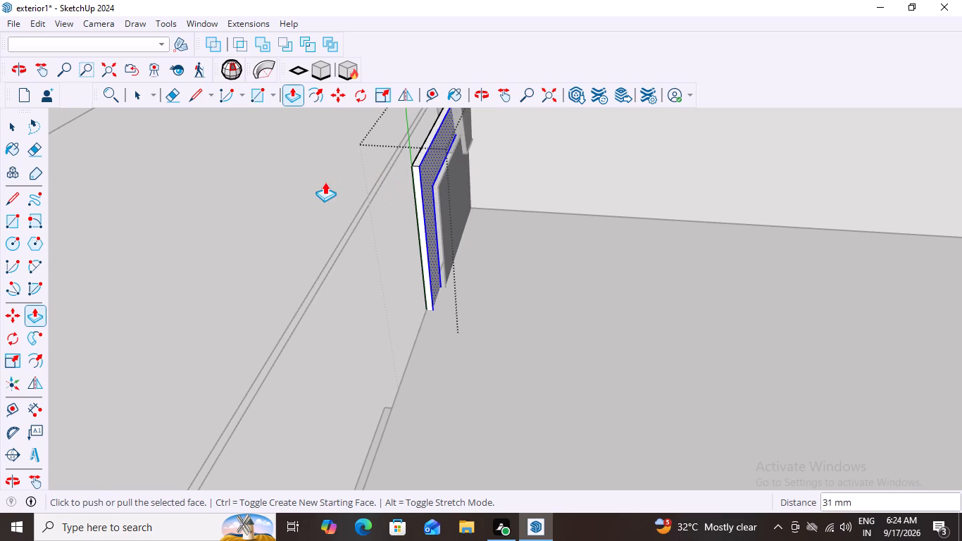
key(Escape)
click(294, 173)
key(space)
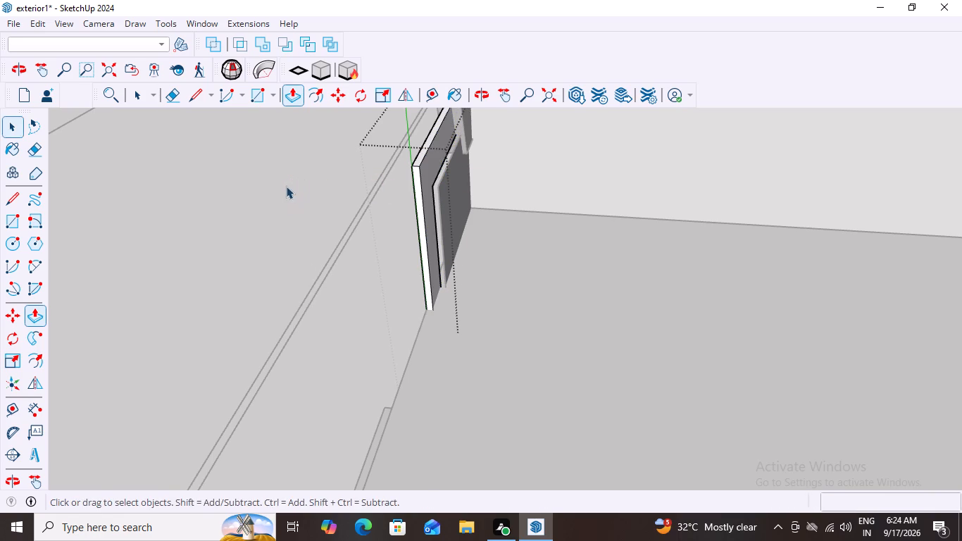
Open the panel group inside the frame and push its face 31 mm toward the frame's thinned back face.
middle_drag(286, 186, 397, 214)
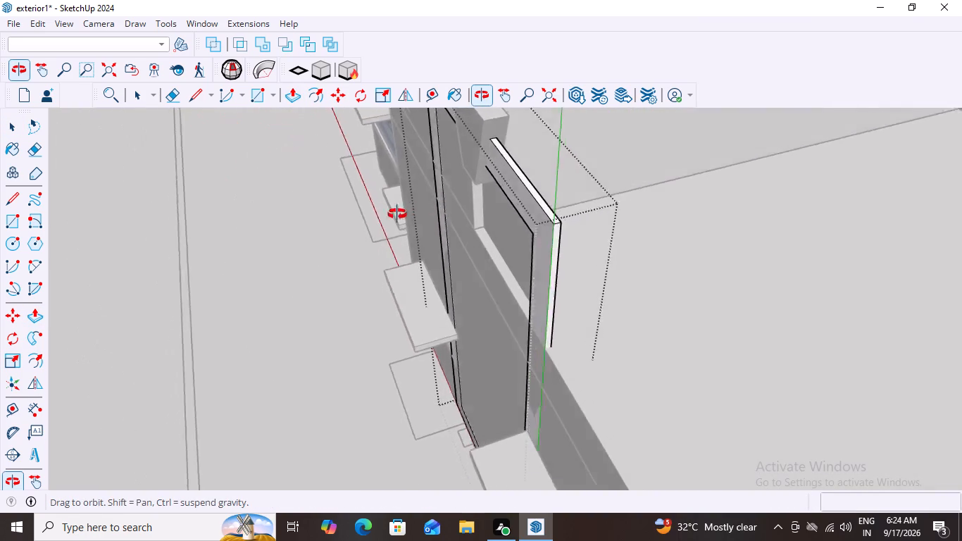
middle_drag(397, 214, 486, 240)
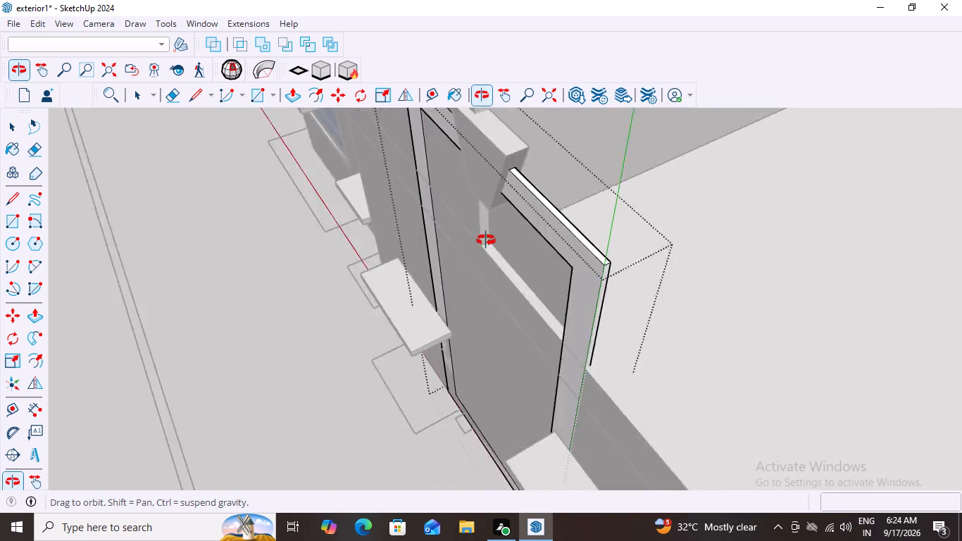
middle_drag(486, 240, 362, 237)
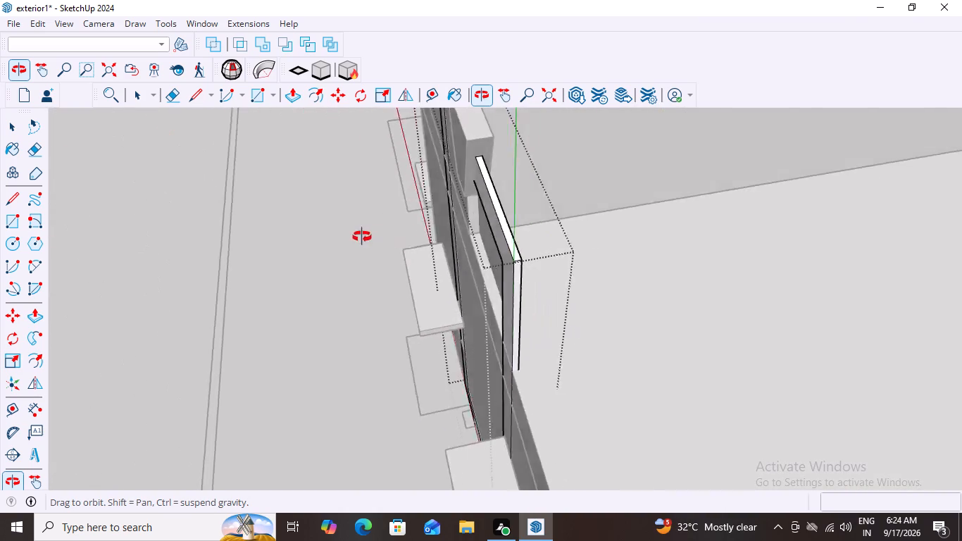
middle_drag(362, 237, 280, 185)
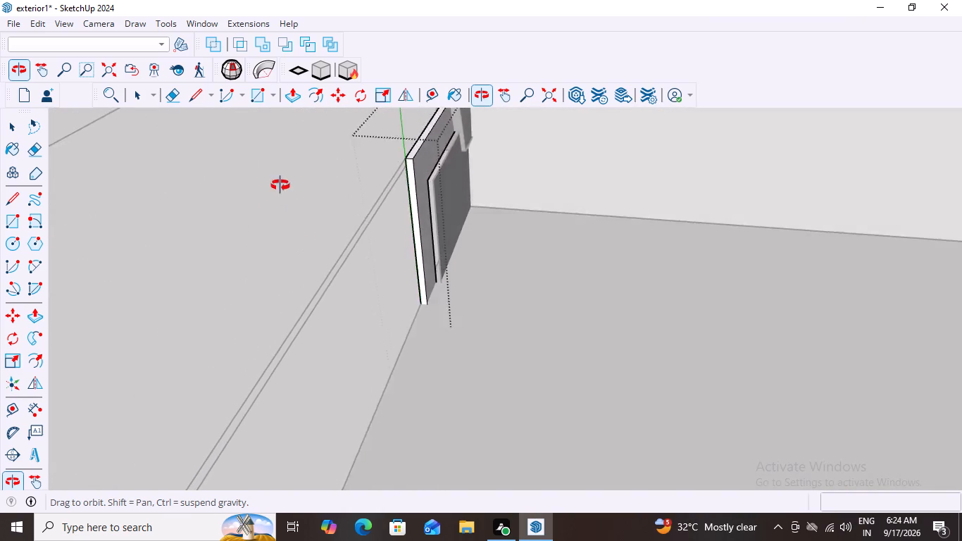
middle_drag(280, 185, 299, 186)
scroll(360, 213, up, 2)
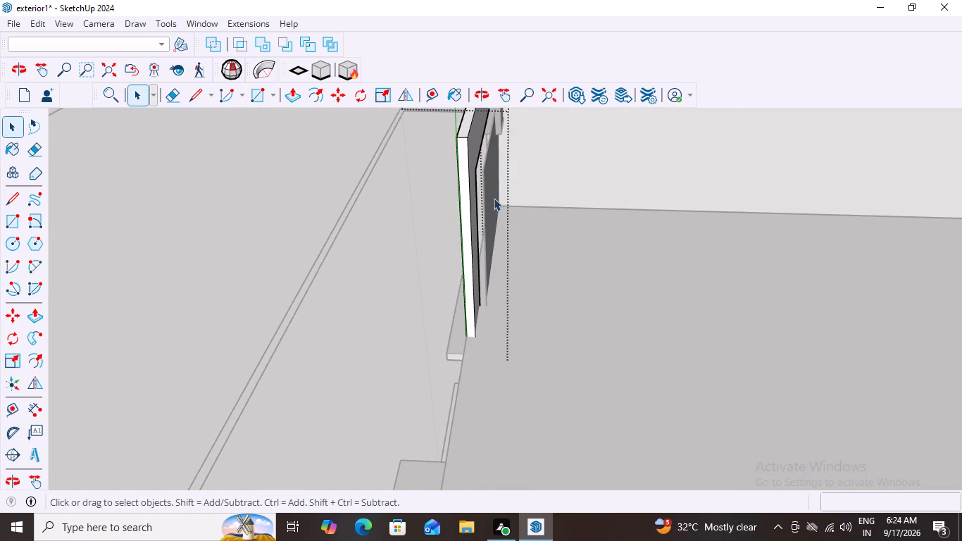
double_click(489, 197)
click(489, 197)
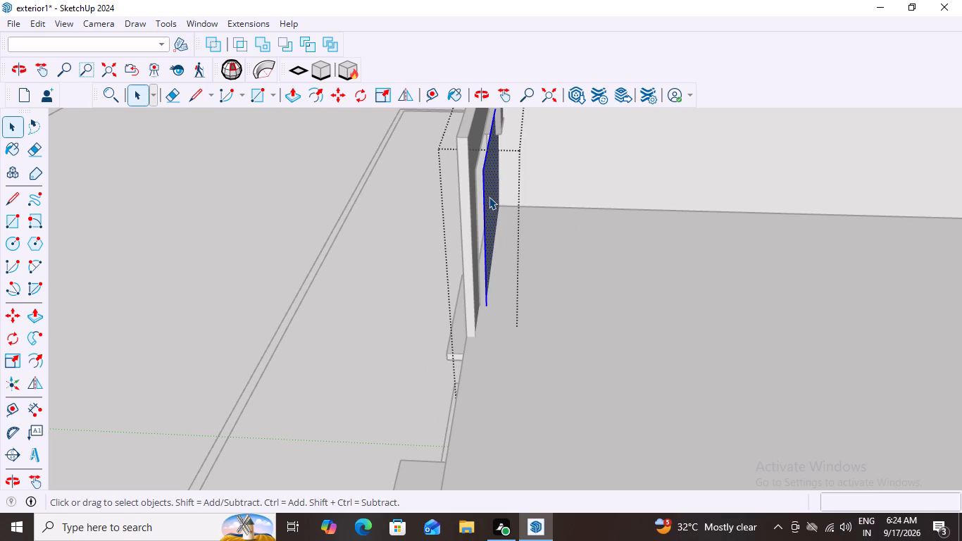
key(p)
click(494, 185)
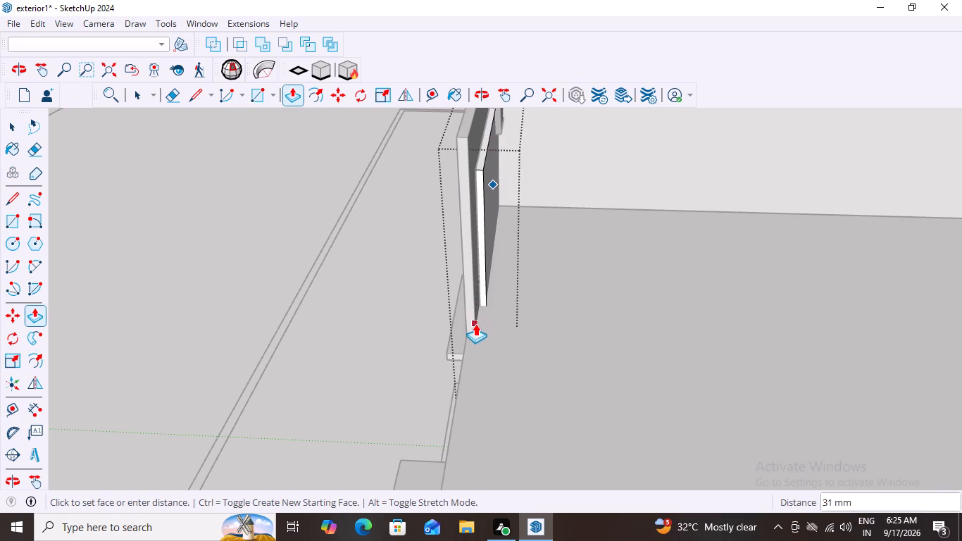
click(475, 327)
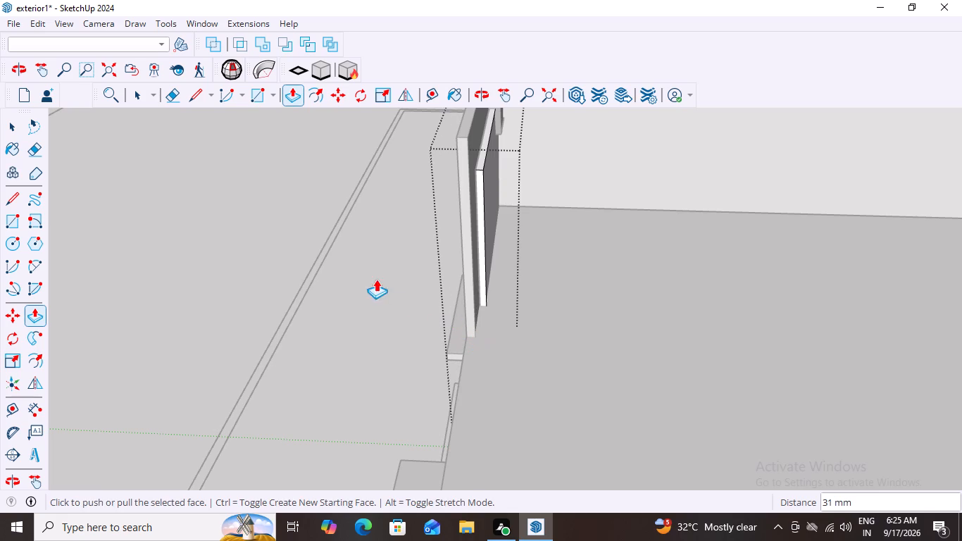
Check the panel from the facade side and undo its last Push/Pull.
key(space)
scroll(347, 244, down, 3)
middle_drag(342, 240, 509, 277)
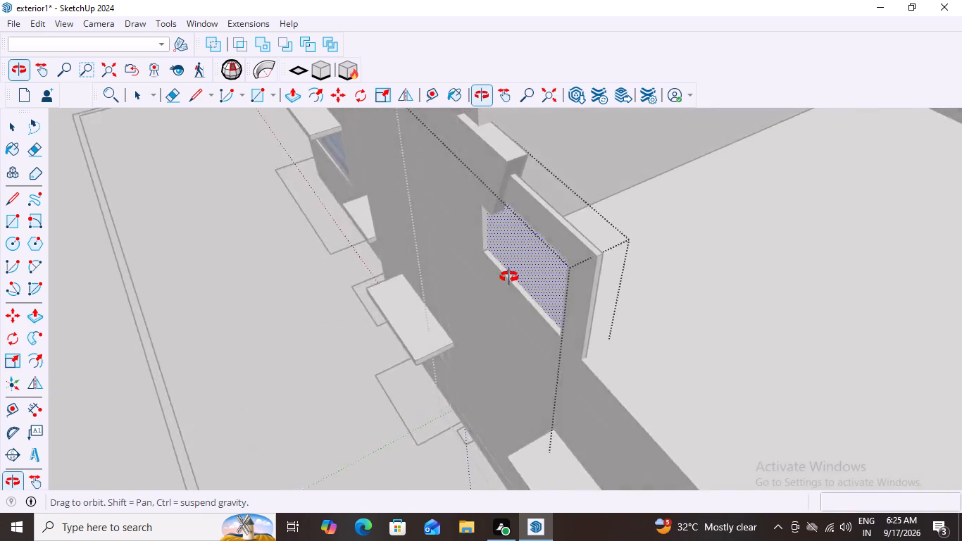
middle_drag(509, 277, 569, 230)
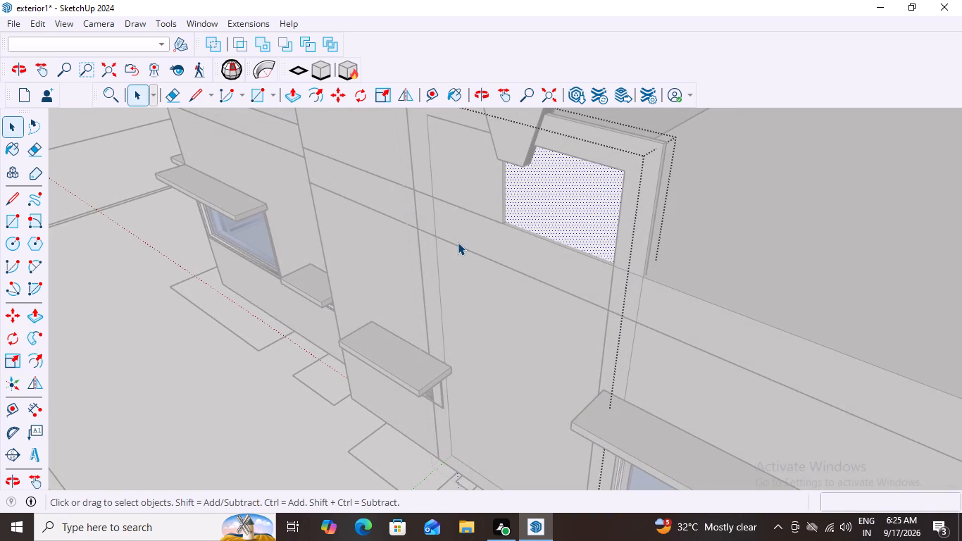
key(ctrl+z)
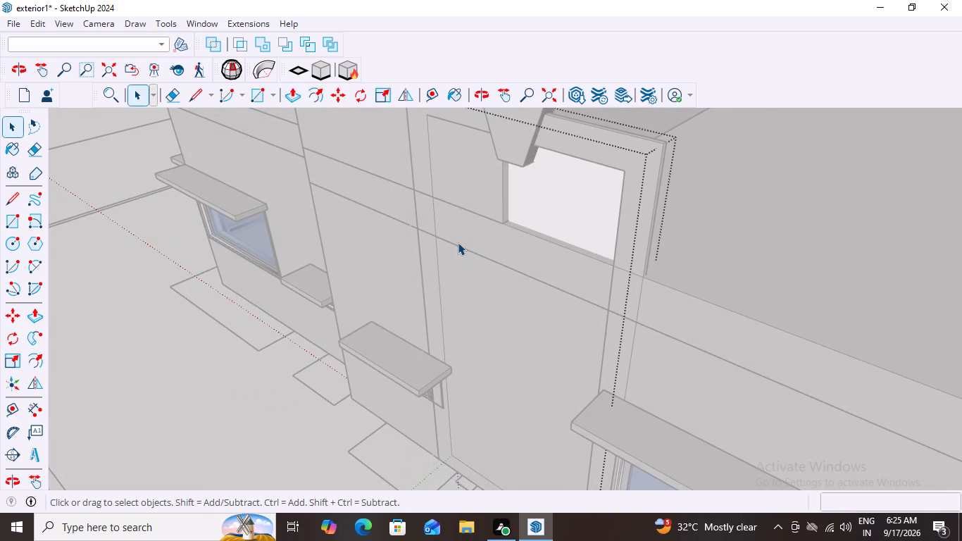
Undo one more edit of the keystone frame and close the open group.
scroll(458, 242, down, 4)
key(ctrl+z)
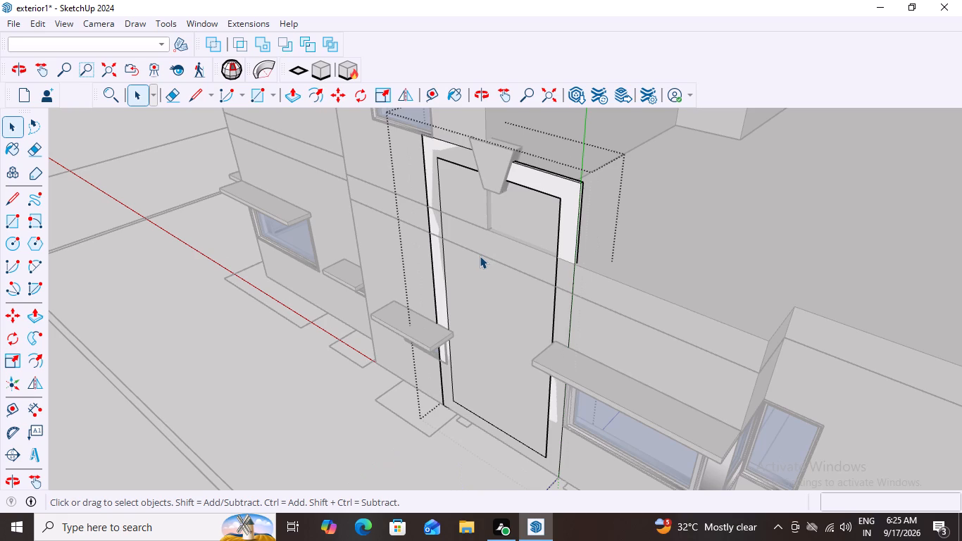
key(Escape)
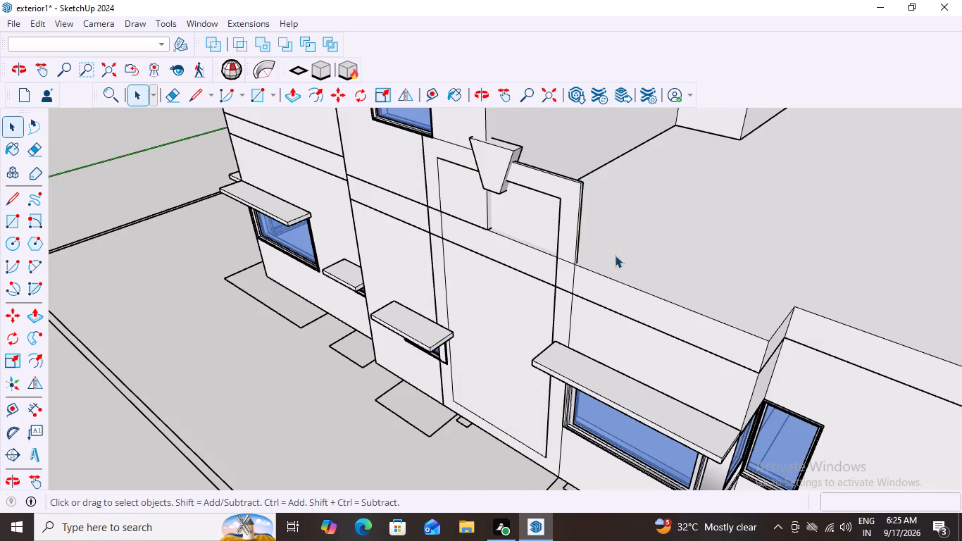
Examine from the front and side how the frame, panel and keystone sit in depth against the facade wall.
middle_drag(609, 256, 300, 268)
scroll(573, 263, down, 1)
middle_drag(349, 229, 541, 296)
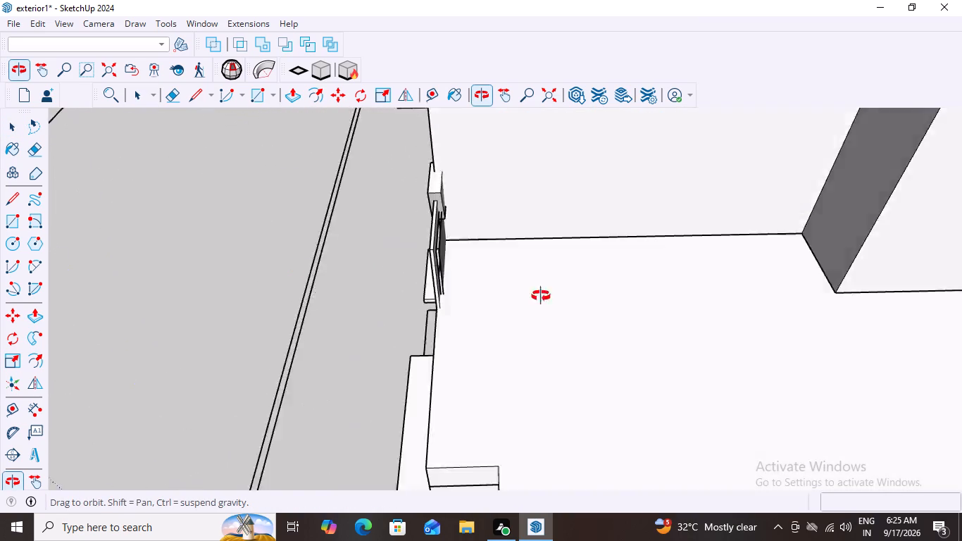
middle_drag(541, 296, 825, 215)
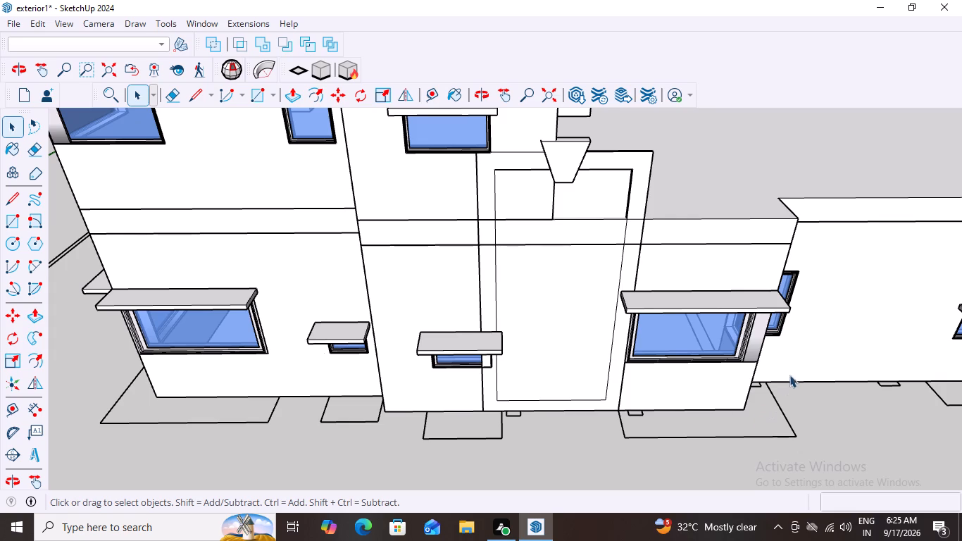
scroll(810, 363, up, 1)
middle_drag(811, 328, 786, 300)
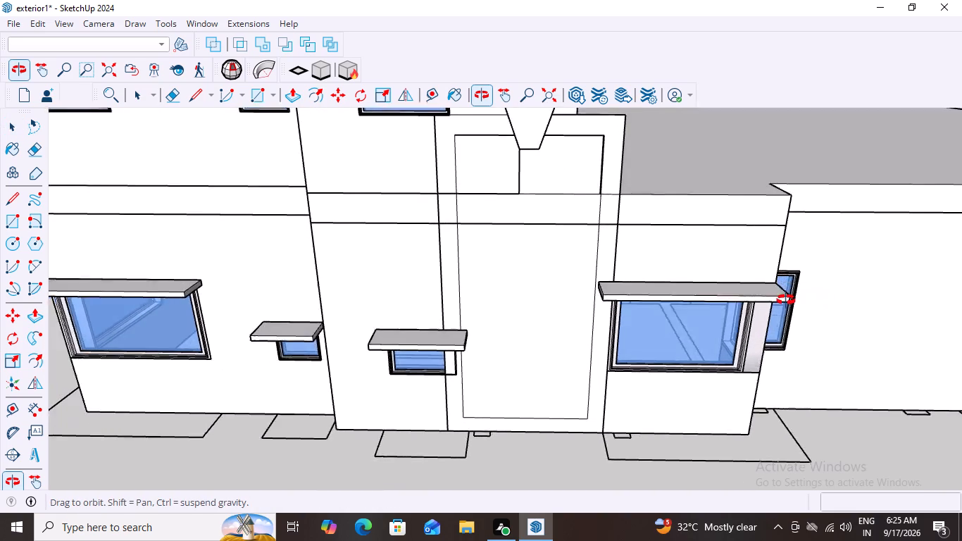
middle_drag(786, 300, 766, 342)
scroll(766, 342, down, 2)
scroll(576, 157, up, 5)
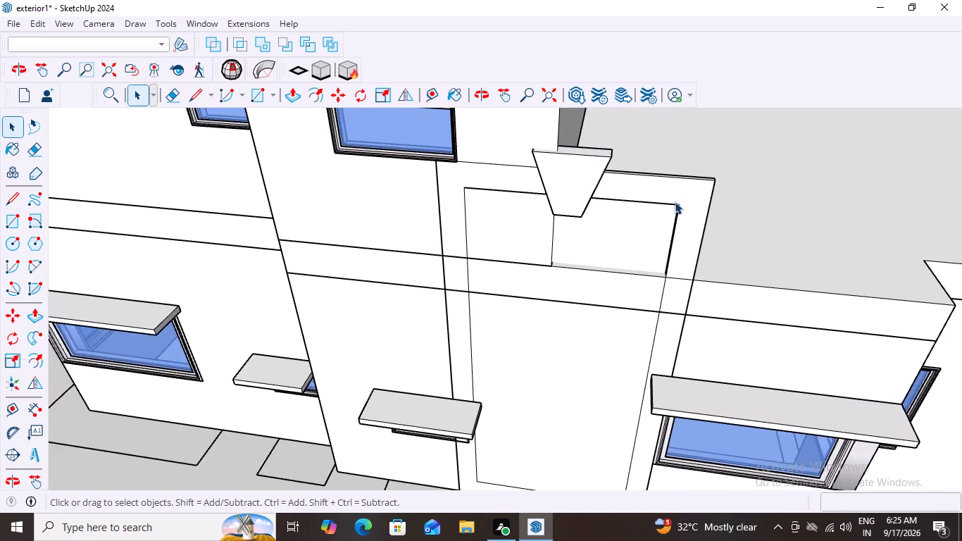
middle_drag(675, 201, 368, 119)
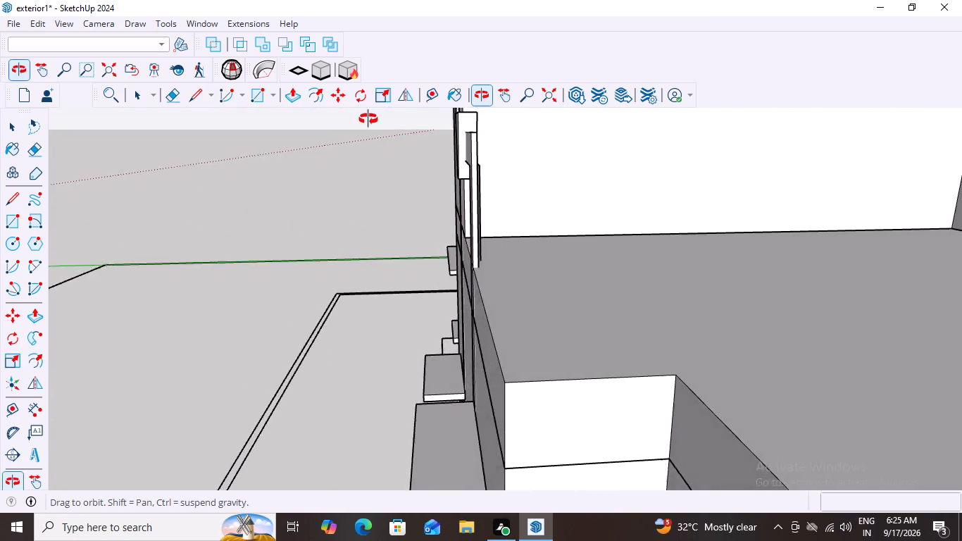
middle_drag(368, 119, 406, 132)
scroll(563, 215, up, 2)
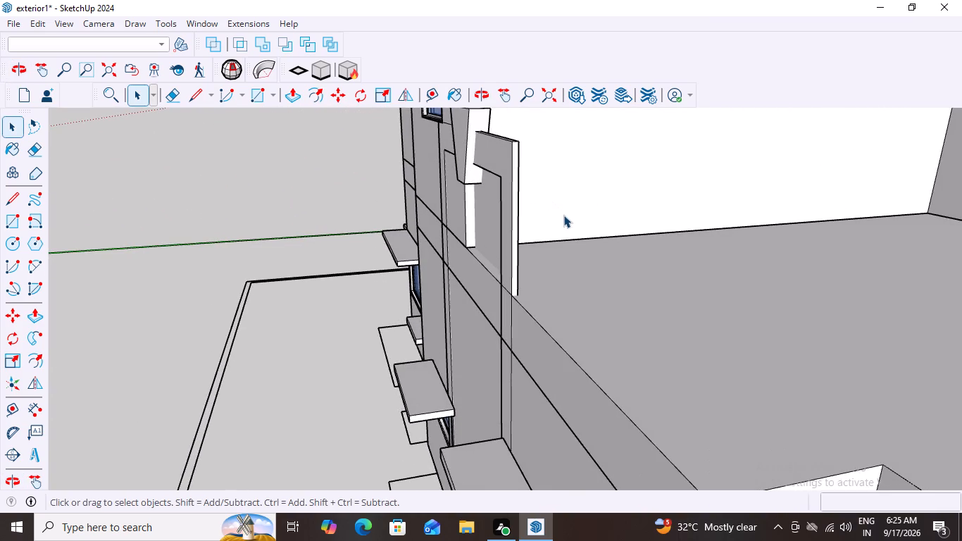
scroll(563, 215, up, 1)
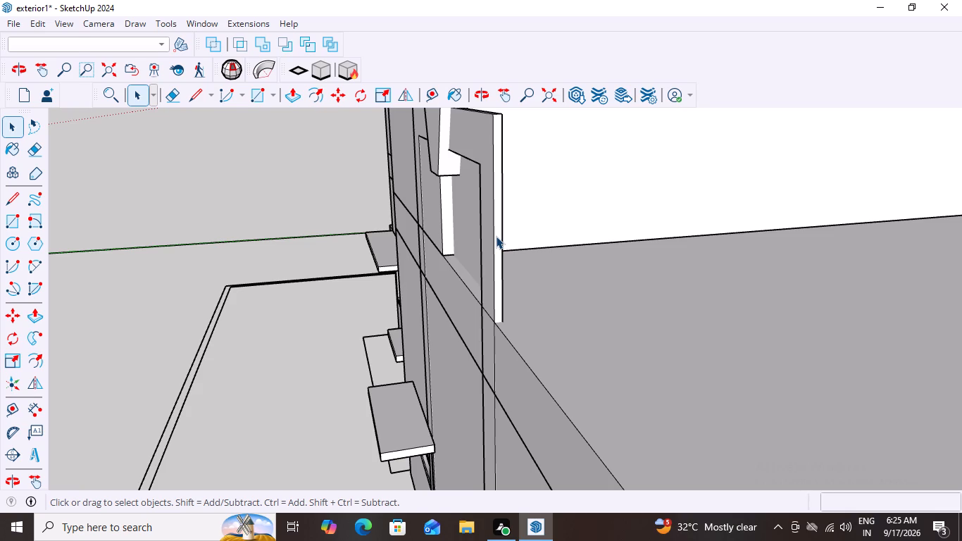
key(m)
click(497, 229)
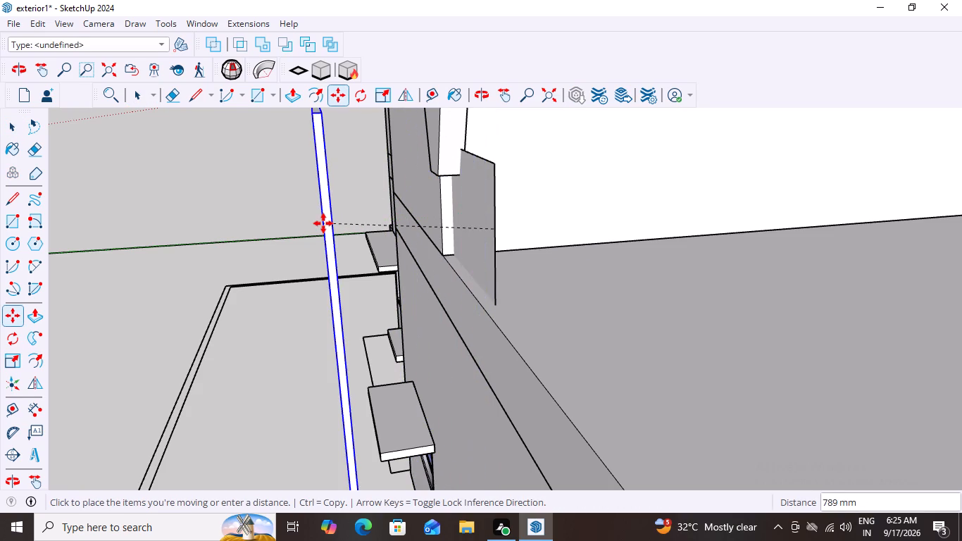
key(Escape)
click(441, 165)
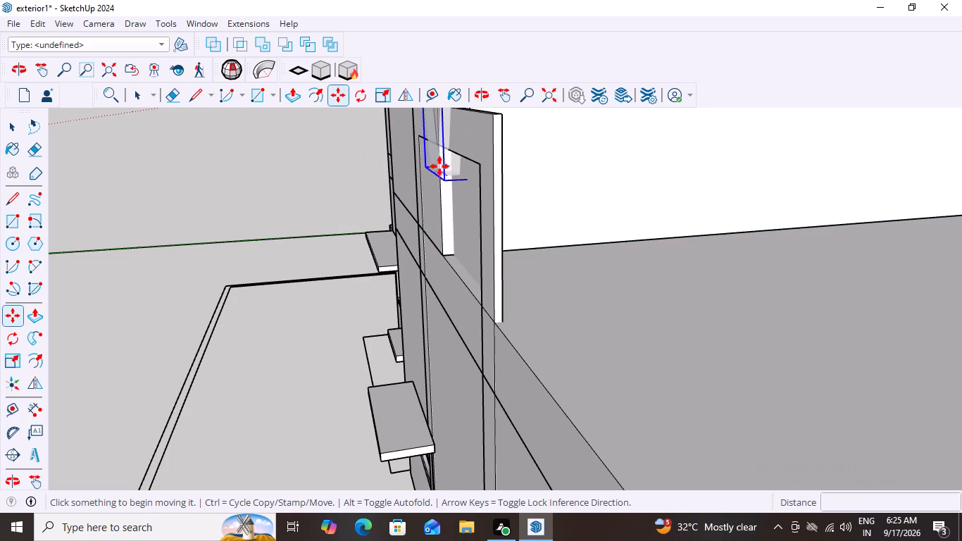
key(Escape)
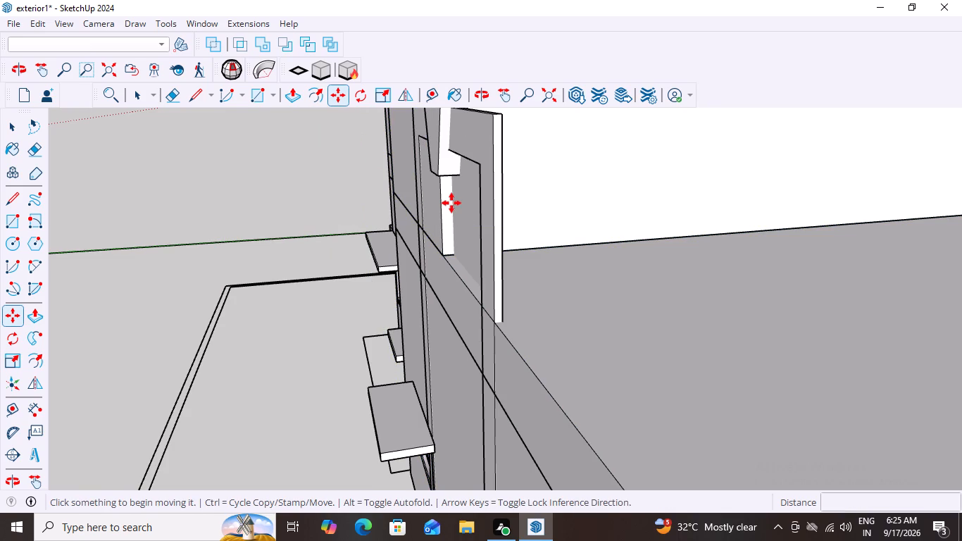
Undo another earlier edit of the keystone frame and close its group.
key(space)
key(ctrl+z)
scroll(447, 209, down, 8)
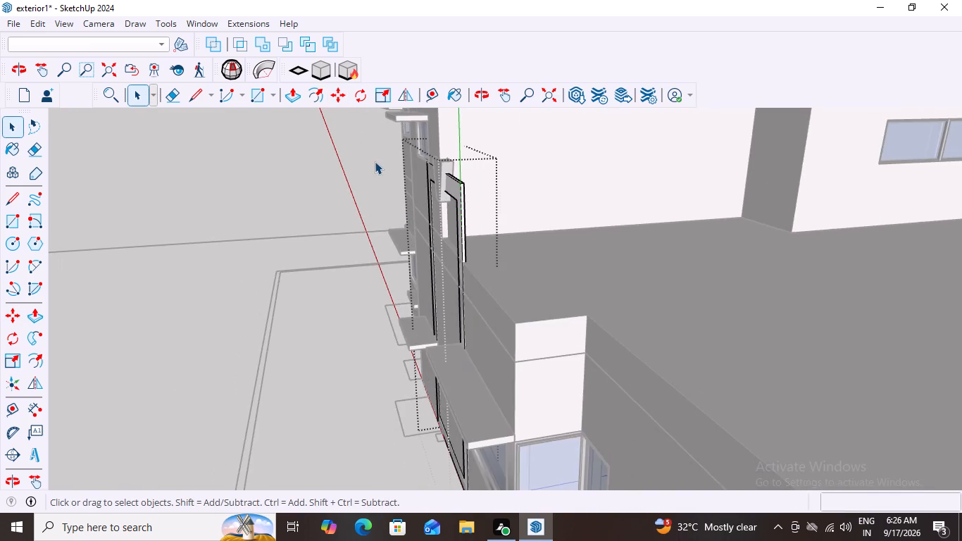
double_click(377, 150)
Select the keystone, frame and panel together and move them clear of the wall, out in front of the facade.
scroll(471, 201, up, 4)
click(418, 156)
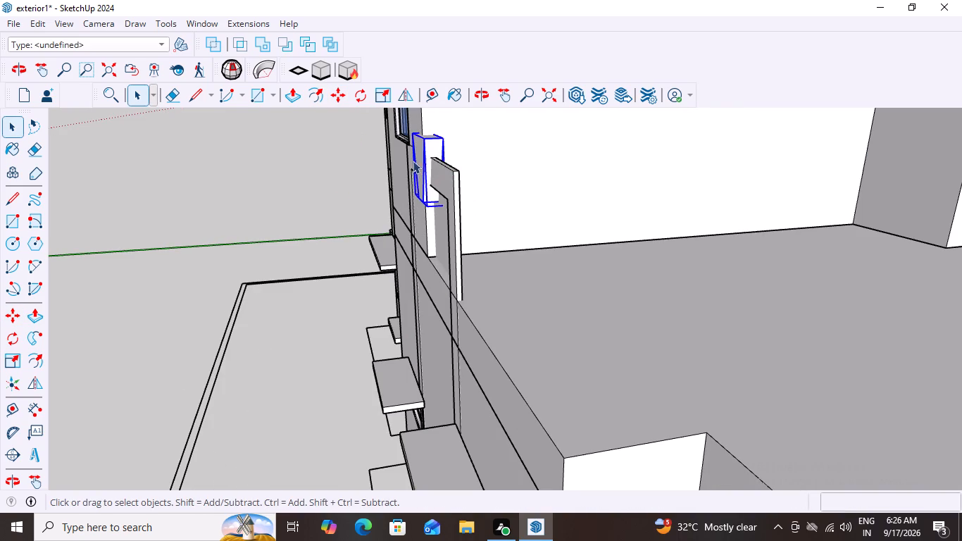
shift+click(451, 177)
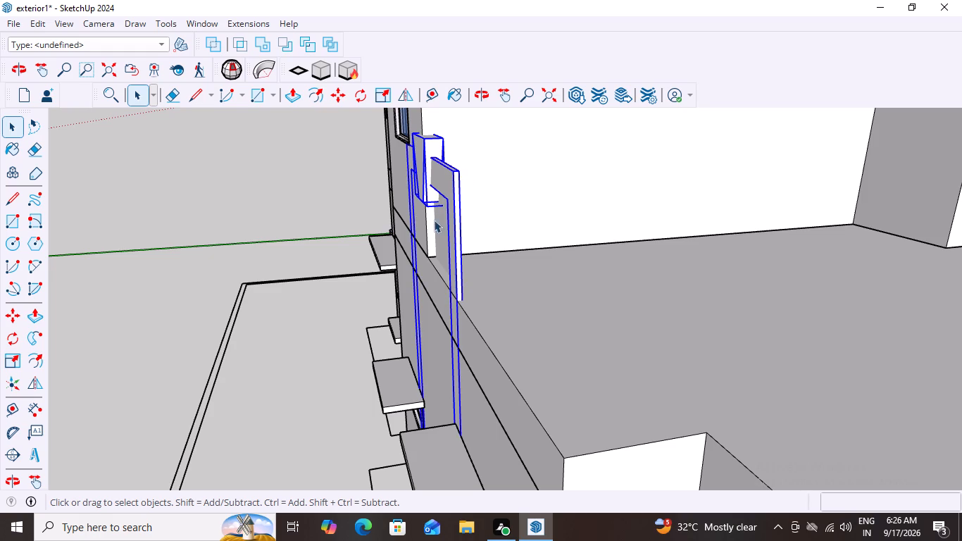
shift+click(436, 222)
scroll(461, 242, down, 2)
key(m)
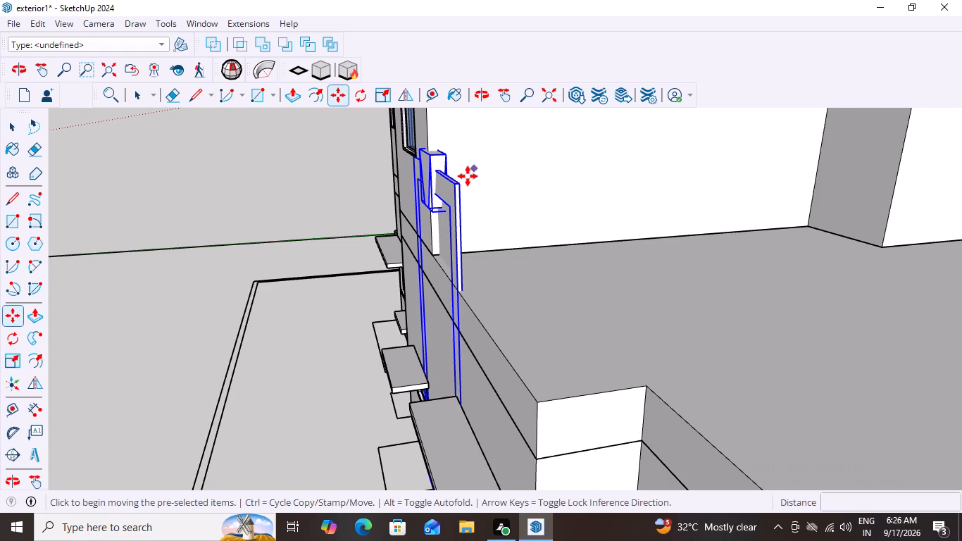
click(460, 184)
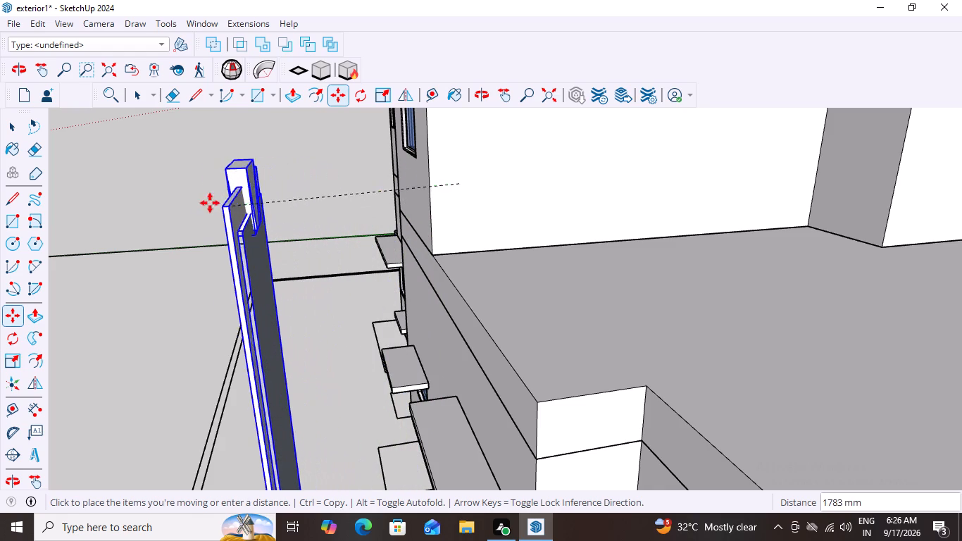
scroll(227, 187, up, 2)
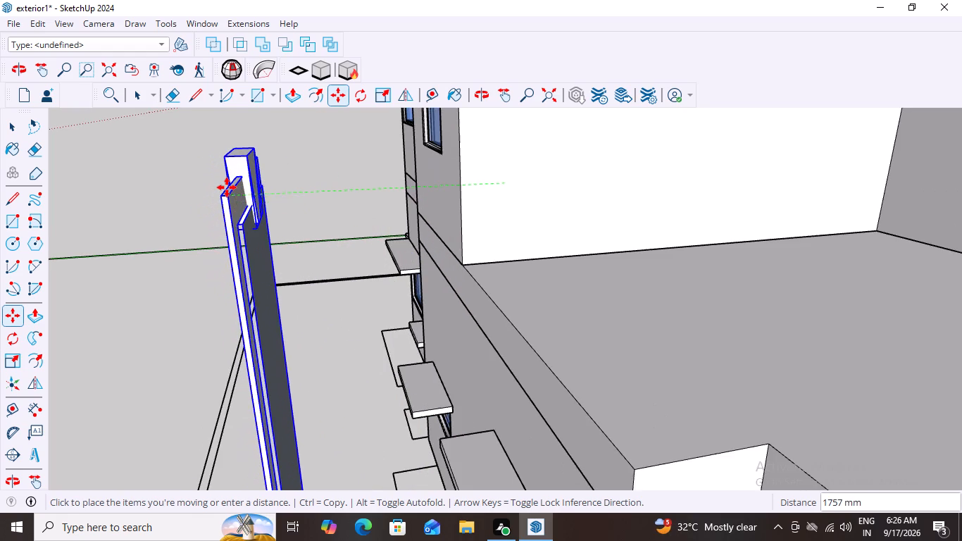
scroll(227, 187, up, 9)
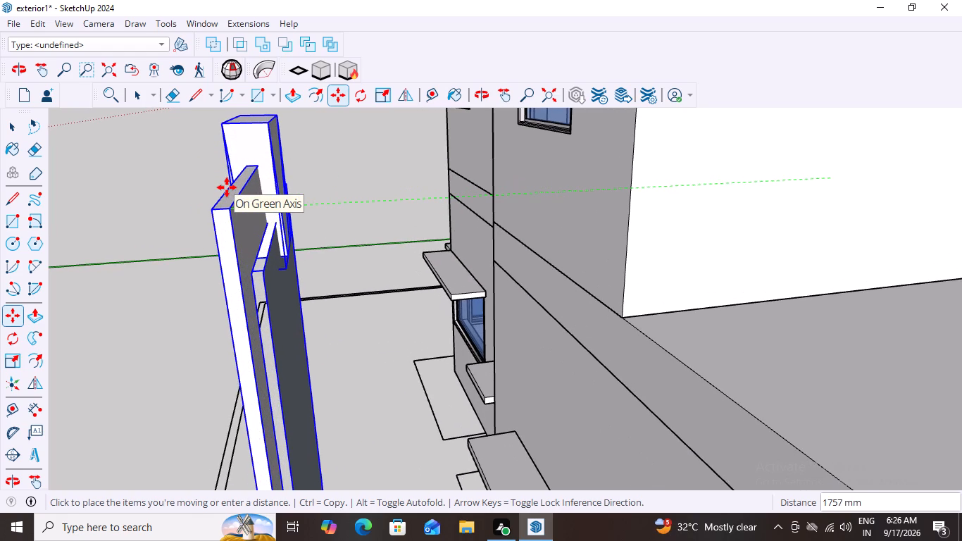
key(Escape)
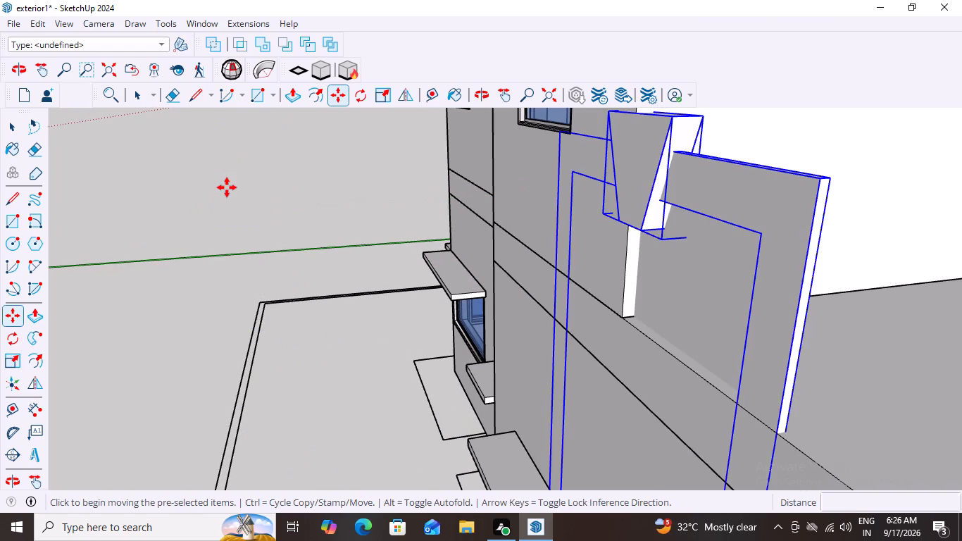
scroll(246, 182, down, 9)
scroll(382, 178, up, 20)
scroll(382, 178, up, 1)
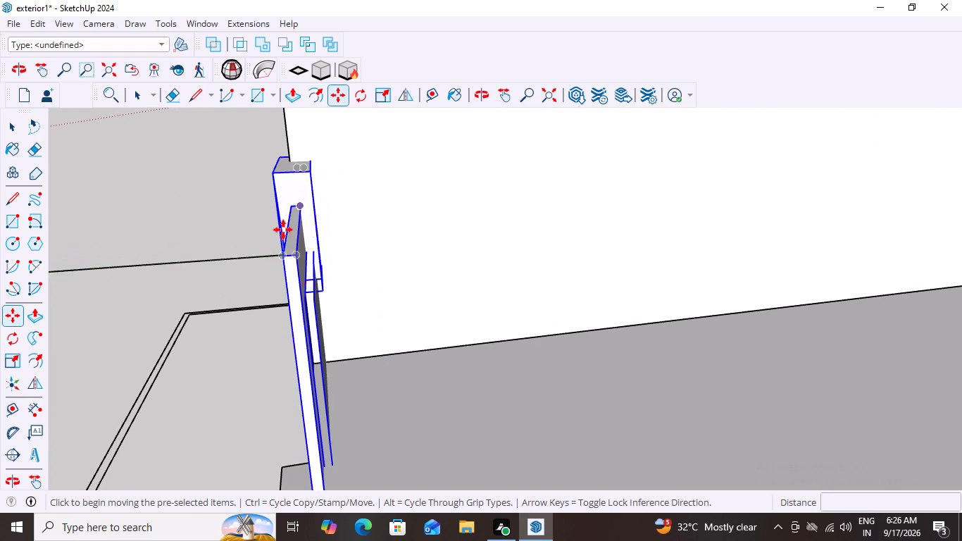
click(297, 256)
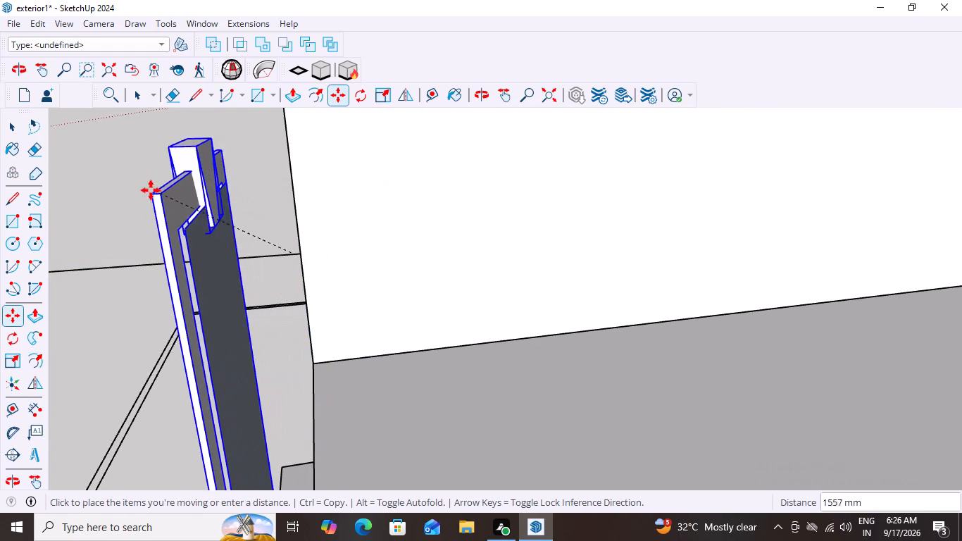
click(127, 171)
key(space)
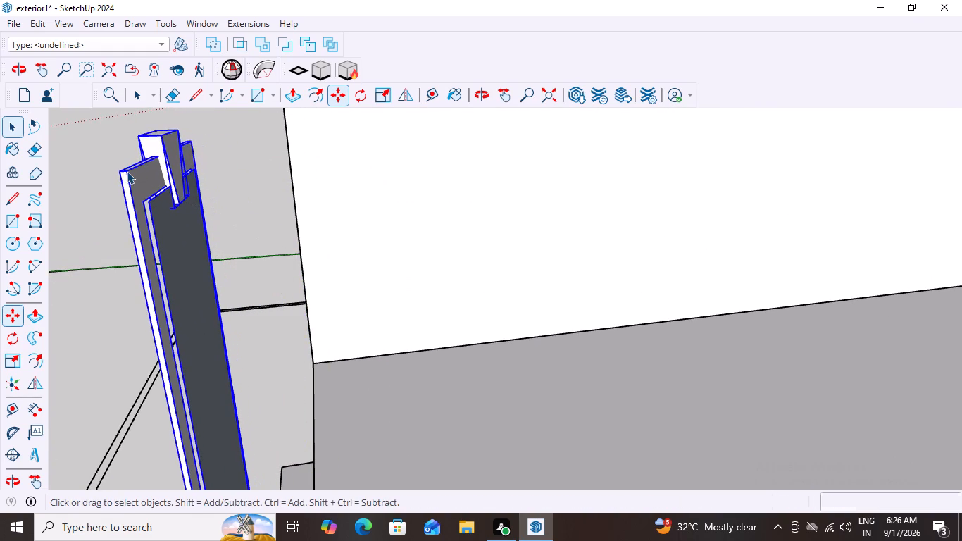
Open the panel group inside the frame, delete all of the panel's geometry and close the group.
scroll(106, 231, down, 3)
middle_drag(165, 255, 477, 224)
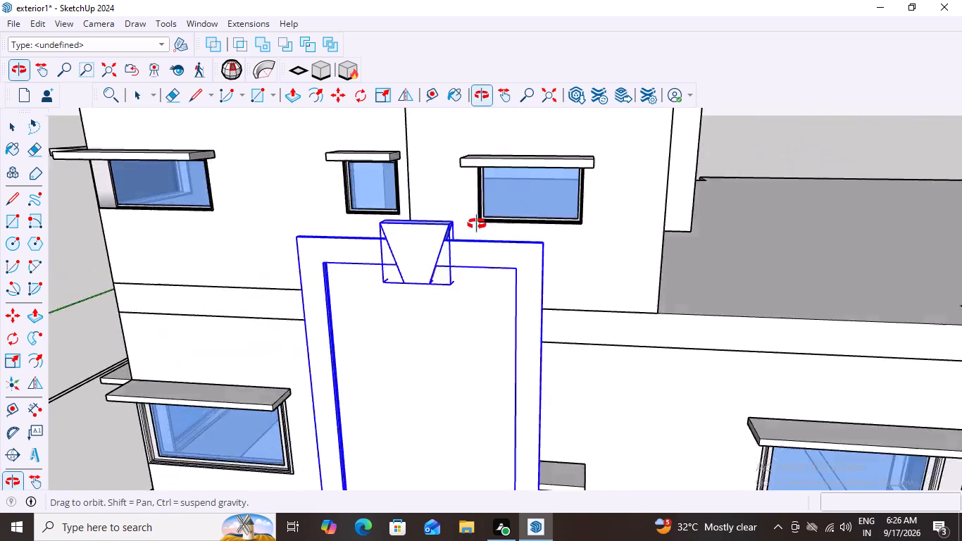
middle_drag(477, 224, 506, 211)
click(537, 266)
click(590, 285)
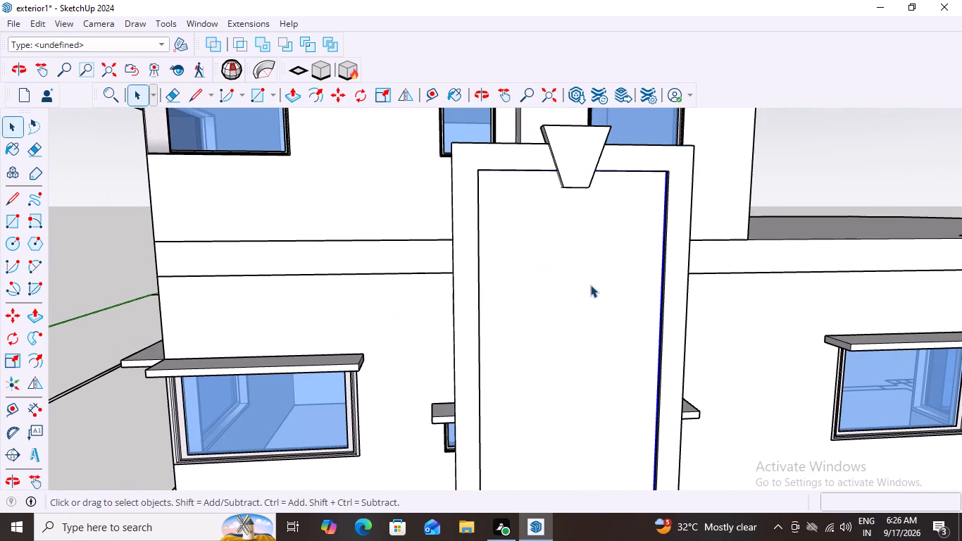
click(590, 285)
click(583, 281)
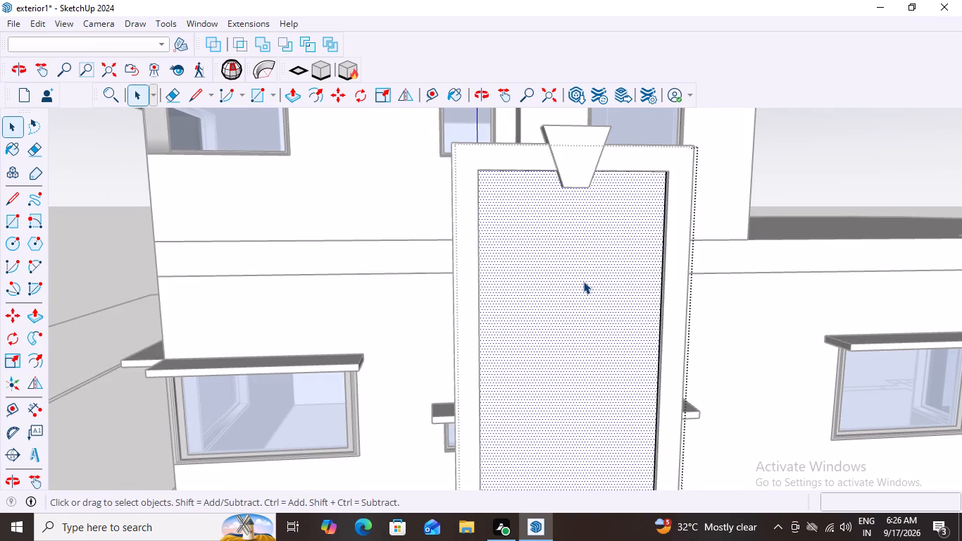
triple_click(583, 281)
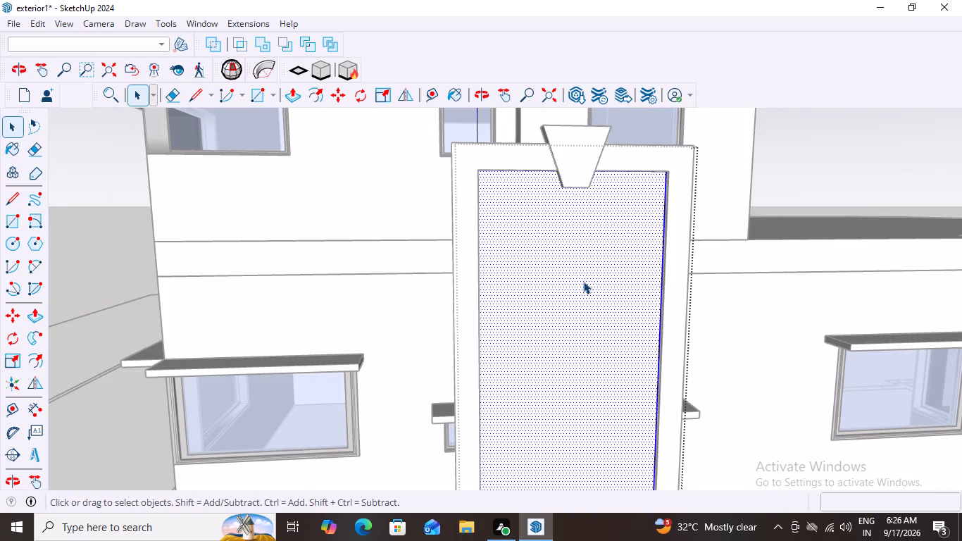
key(Delete)
scroll(583, 281, down, 8)
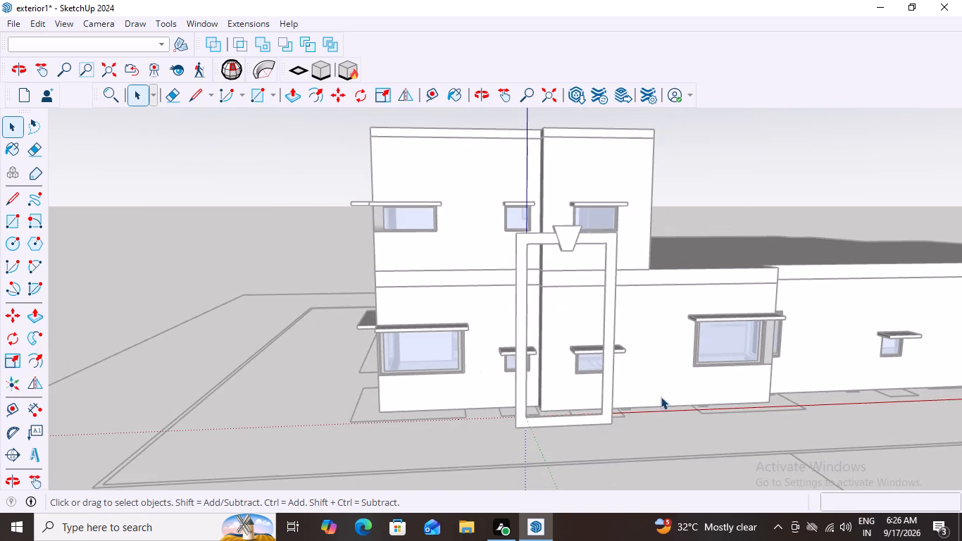
middle_drag(658, 398, 559, 414)
scroll(560, 414, down, 4)
middle_drag(556, 430, 606, 452)
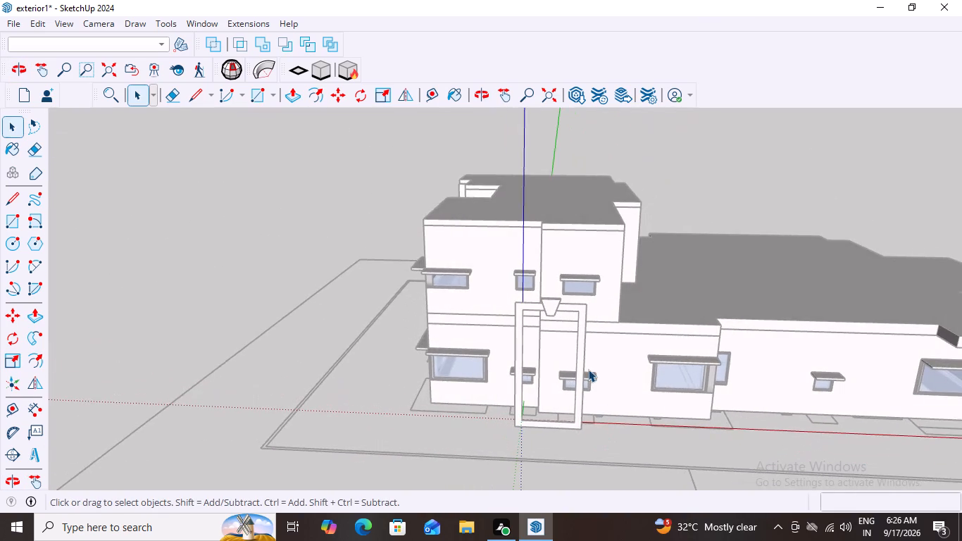
scroll(586, 363, up, 6)
click(92, 152)
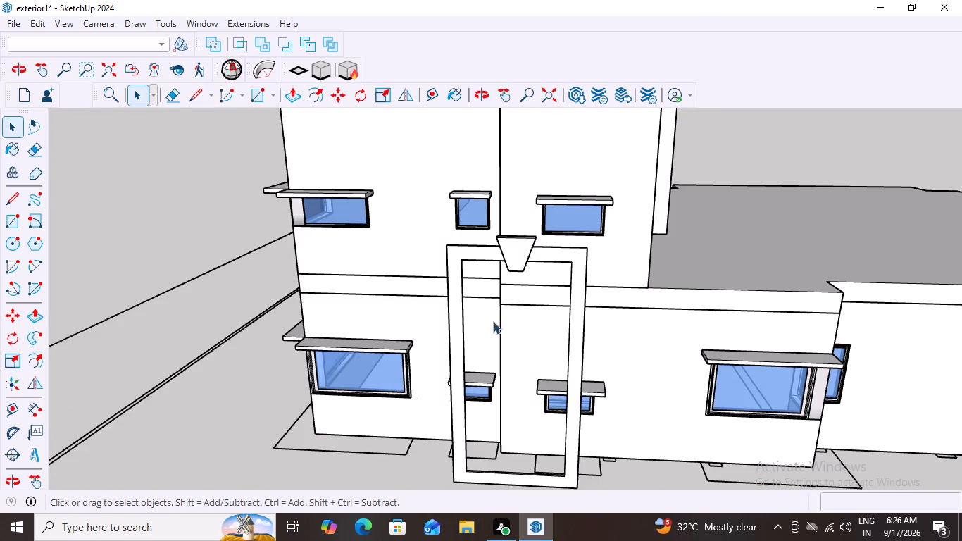
Select the keystone together with the rectangular frame and combine them into one group.
click(563, 256)
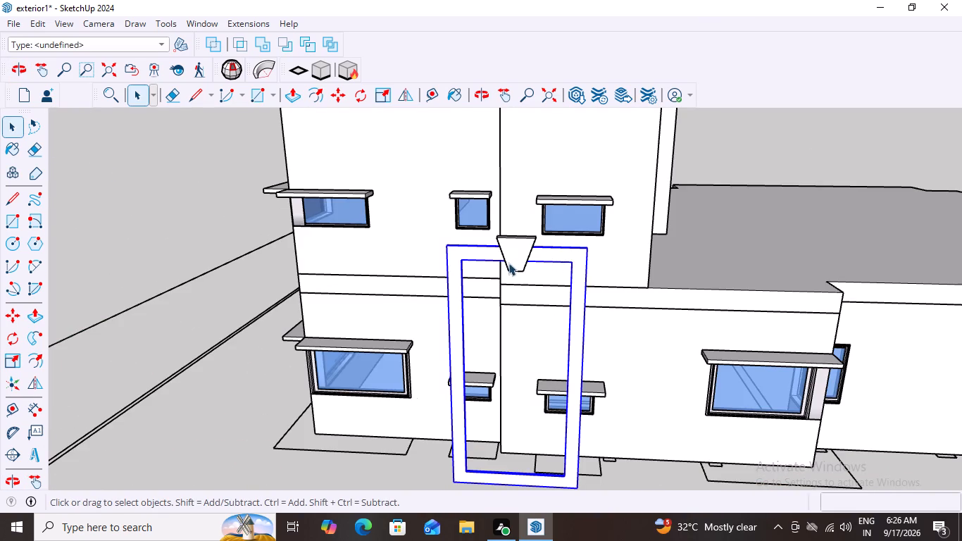
click(514, 258)
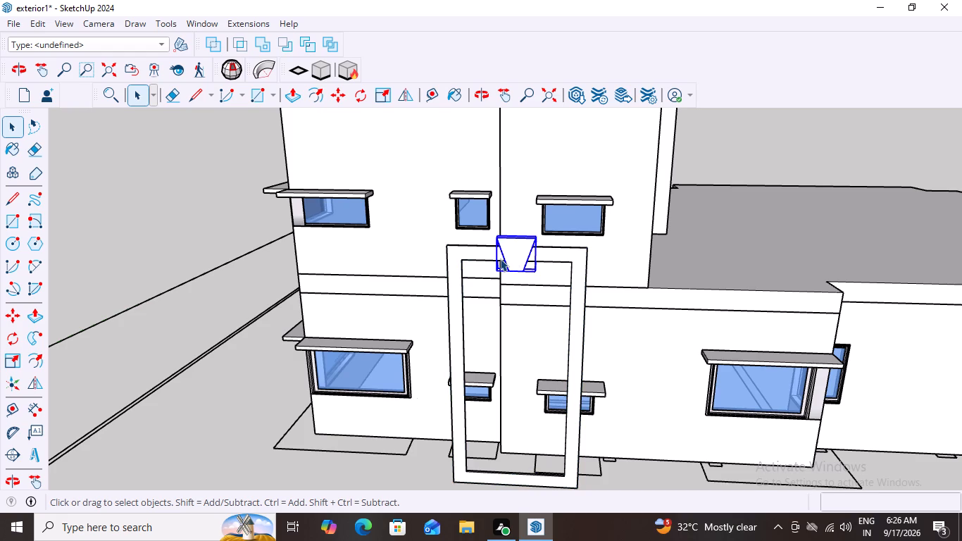
shift+click(479, 254)
right_click(505, 257)
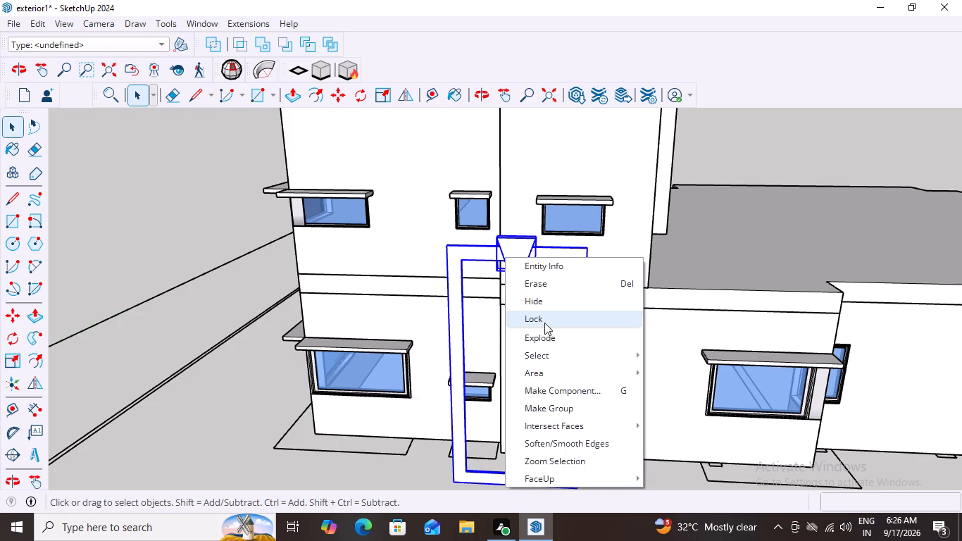
click(547, 410)
Move the grouped surround by its lower outer corner about 2606 mm onto the lower facade wall, beside the large corner window.
scroll(515, 366, down, 2)
middle_drag(606, 447, 564, 438)
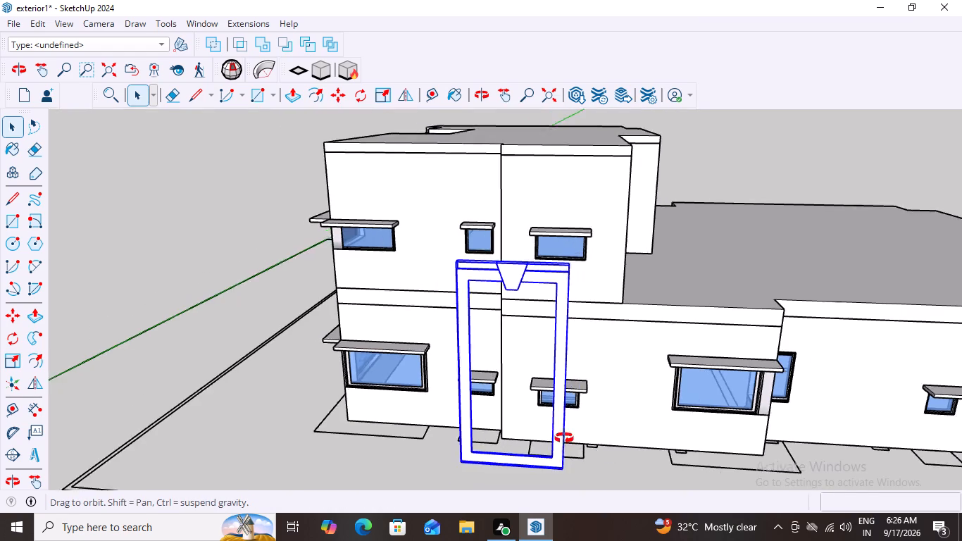
middle_drag(564, 438, 368, 384)
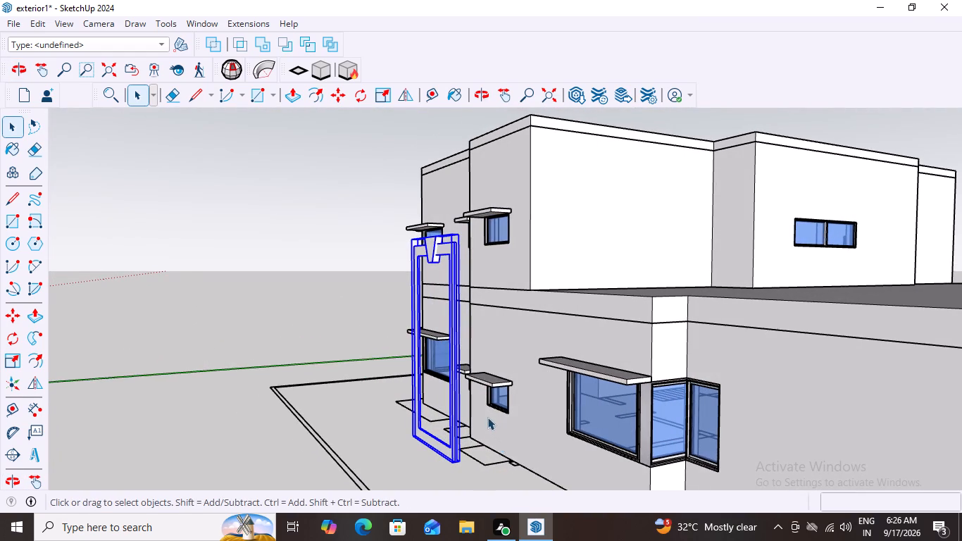
scroll(487, 416, up, 1)
middle_drag(481, 221, 439, 304)
scroll(418, 292, up, 8)
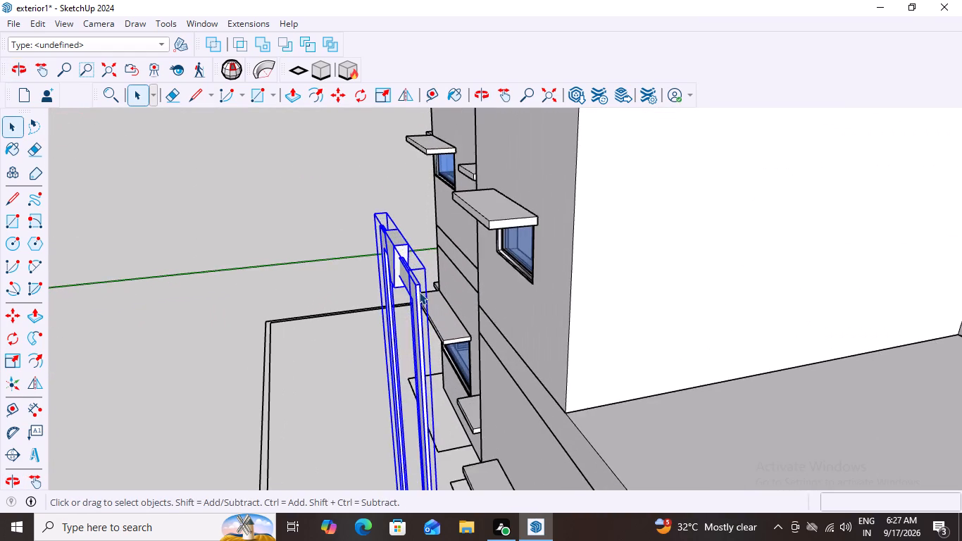
scroll(419, 292, up, 2)
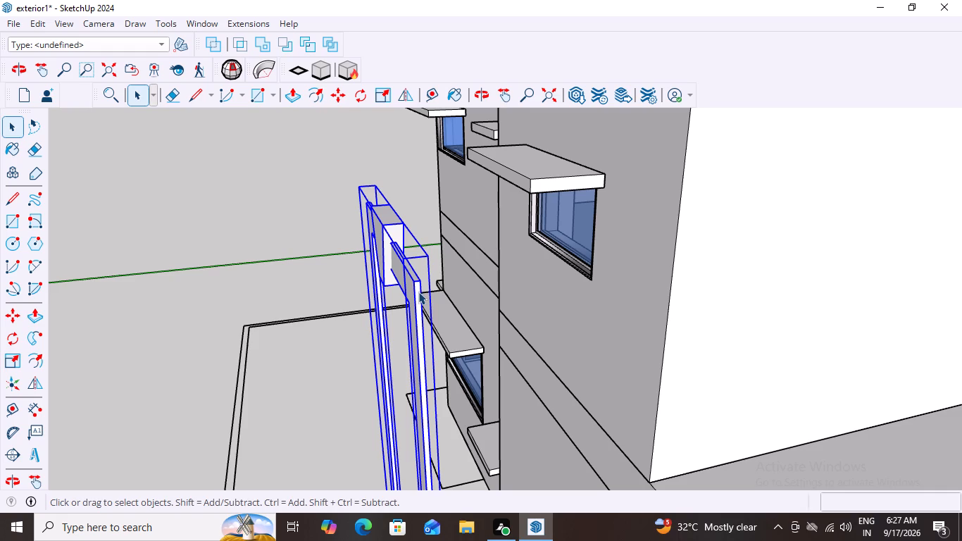
key(m)
scroll(505, 310, down, 16)
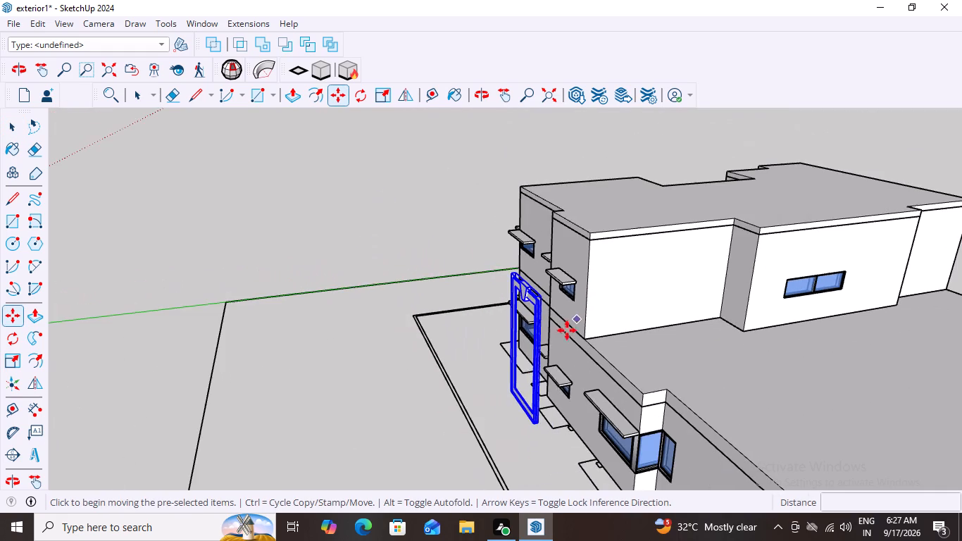
middle_drag(568, 381, 730, 386)
scroll(561, 406, up, 11)
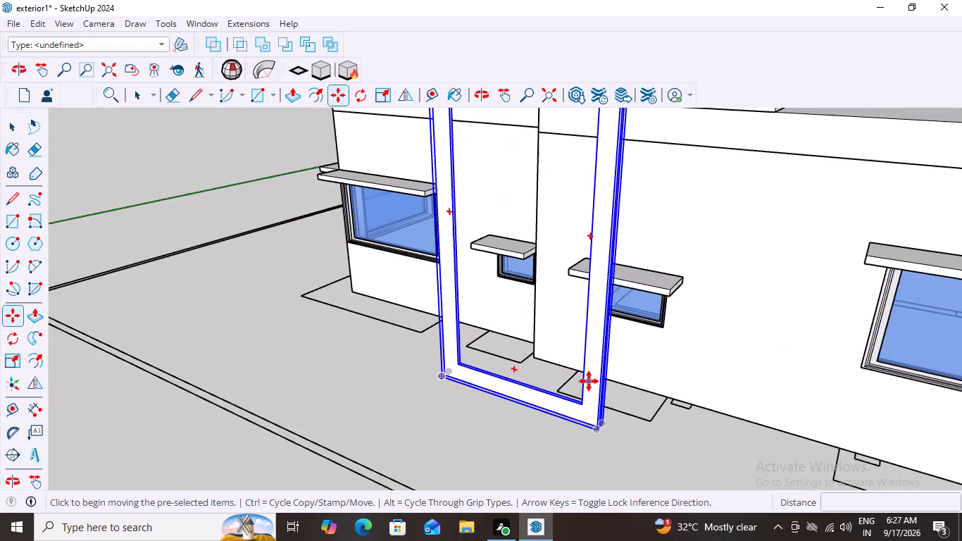
scroll(581, 430, up, 3)
middle_drag(618, 438, 554, 435)
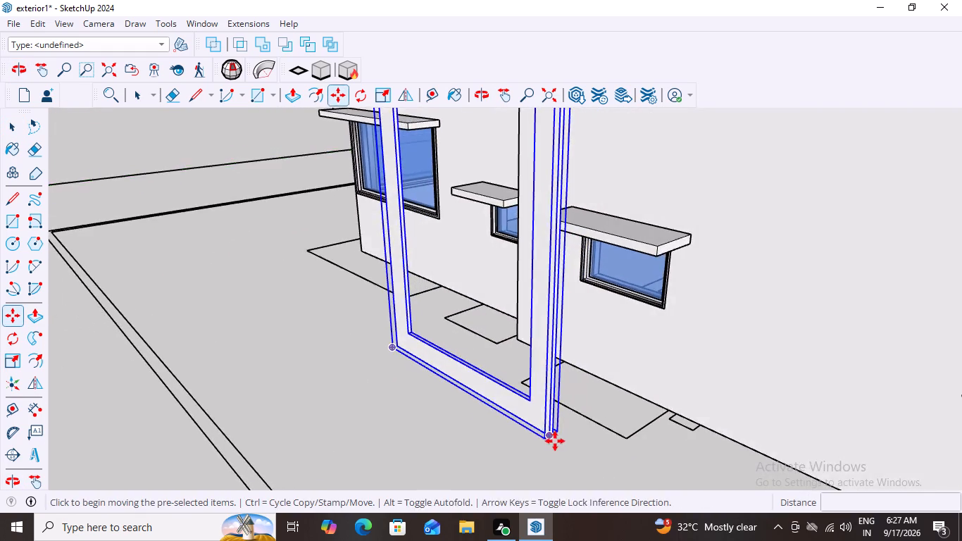
scroll(558, 441, up, 16)
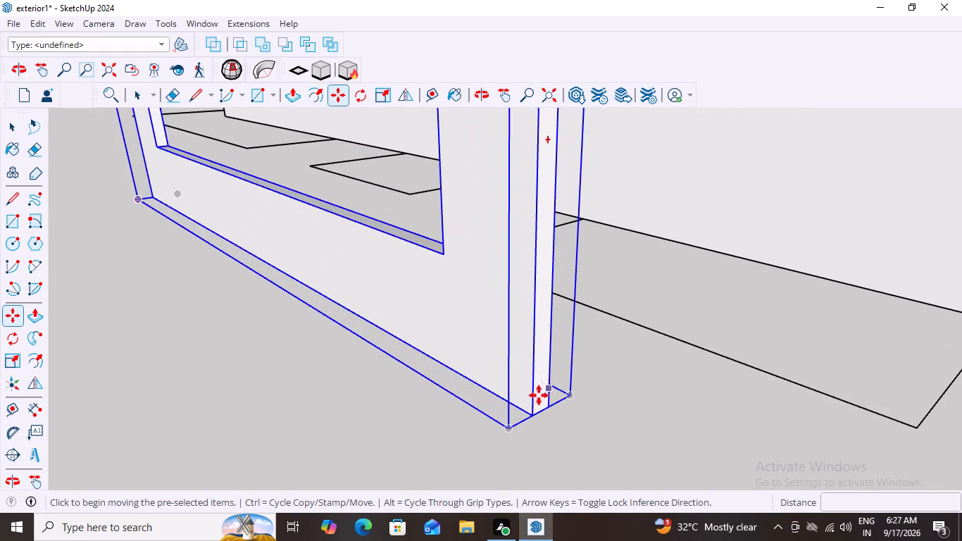
click(550, 407)
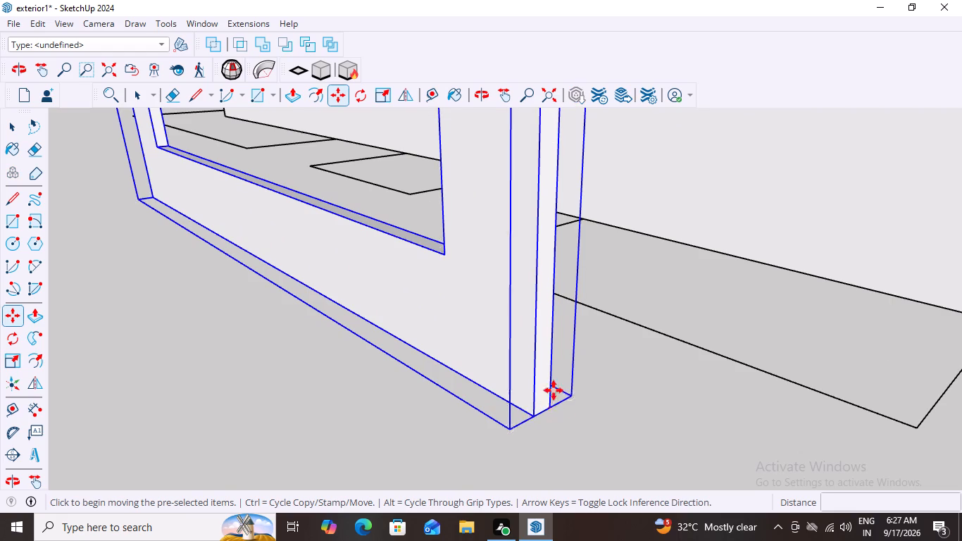
scroll(435, 262, down, 20)
scroll(435, 262, down, 5)
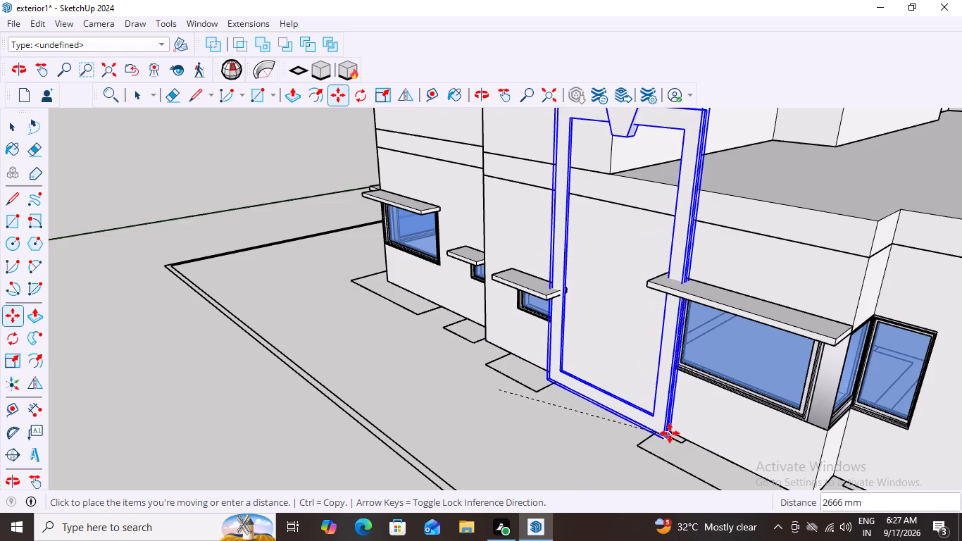
middle_drag(666, 423, 572, 401)
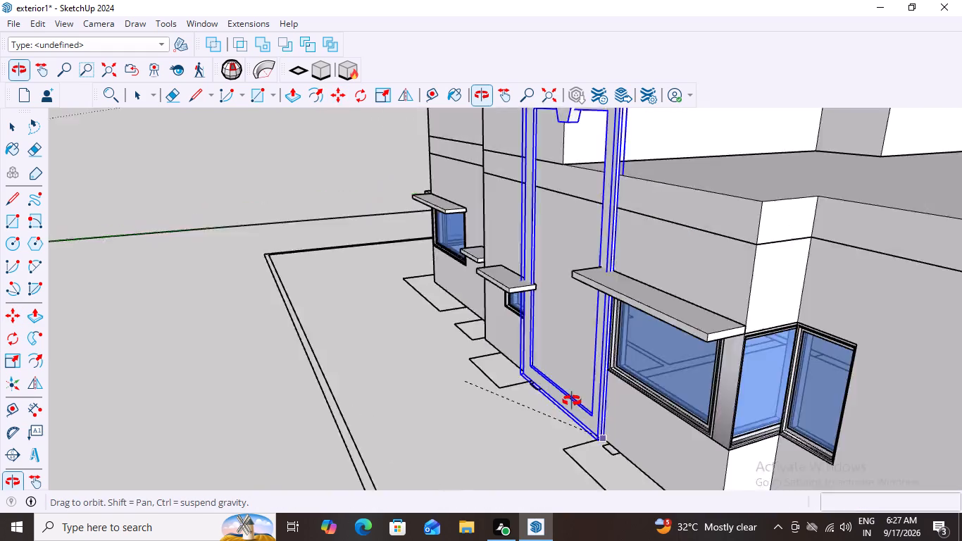
middle_drag(572, 401, 531, 386)
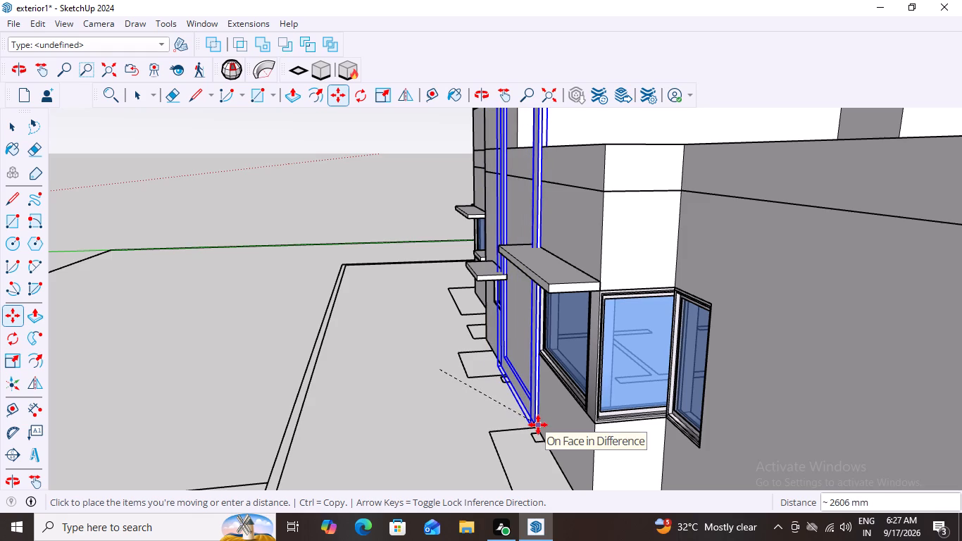
click(538, 425)
key(space)
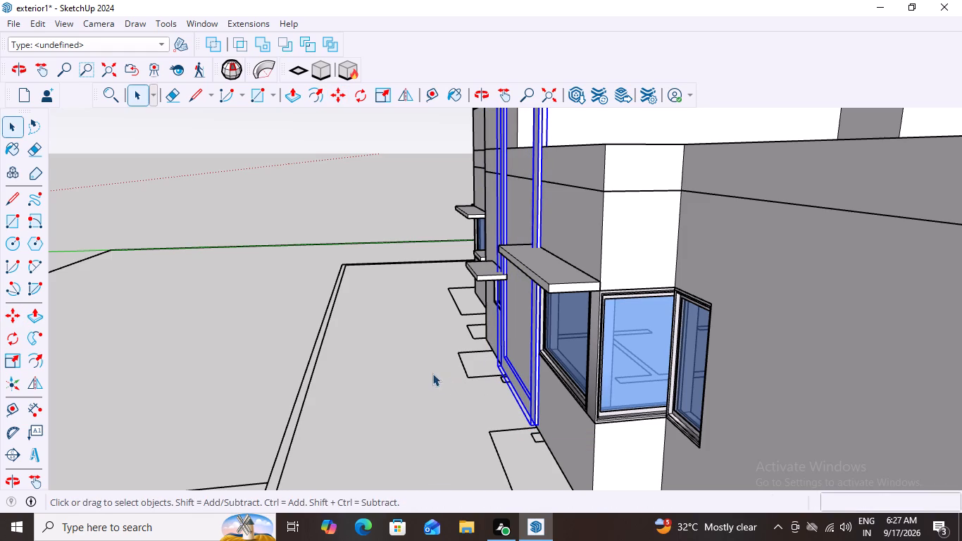
Shift the surround about 51 mm from its lower corner along the base of the wall, away from the large corner window.
scroll(432, 373, down, 1)
middle_drag(435, 378, 799, 404)
scroll(770, 301, up, 1)
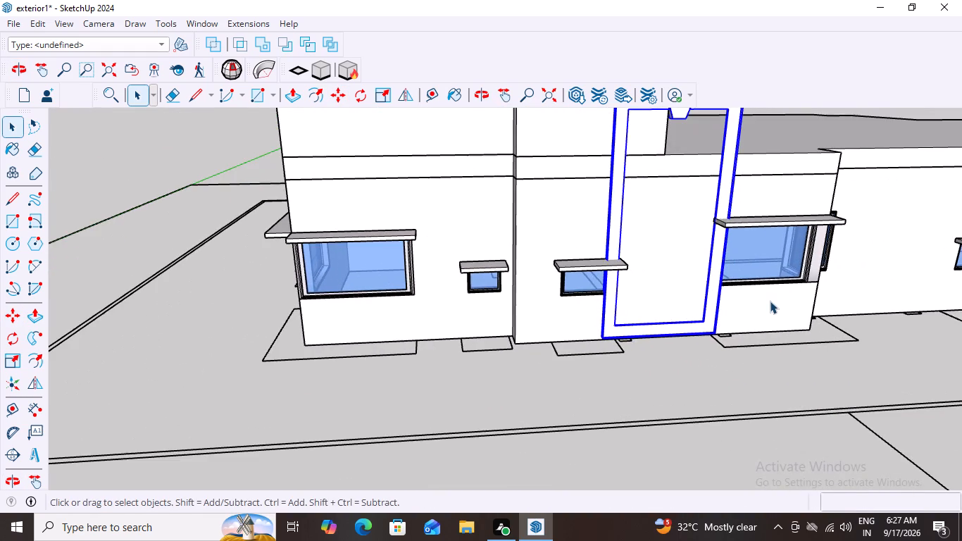
middle_drag(771, 300, 663, 304)
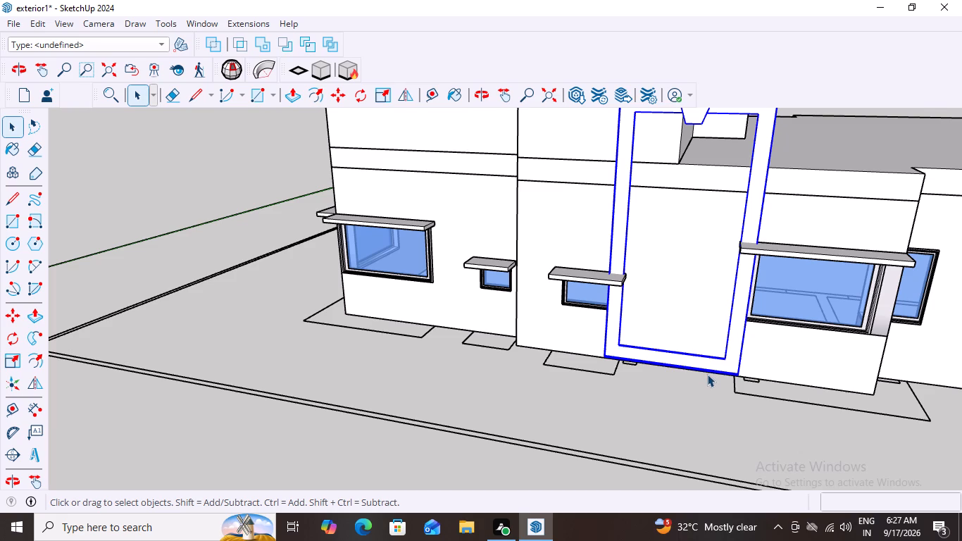
scroll(707, 374, down, 4)
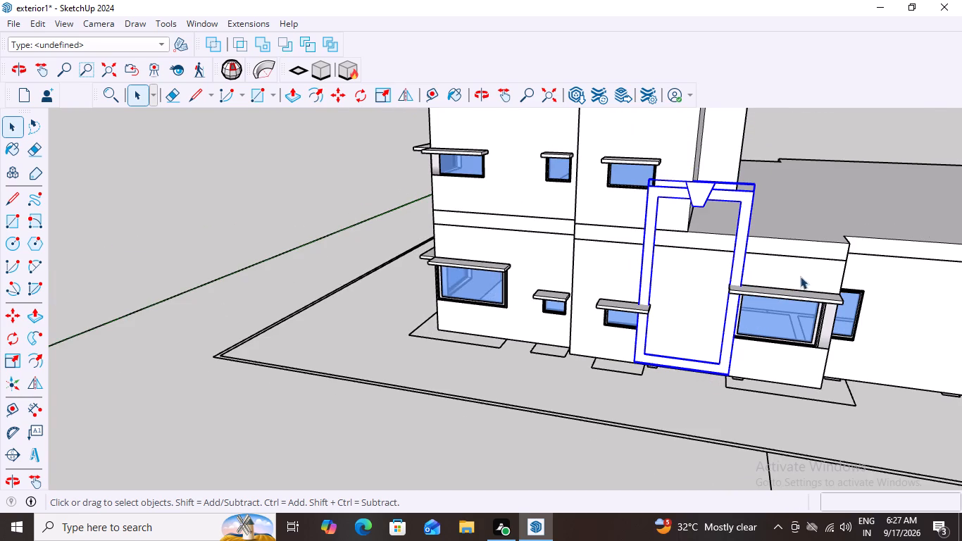
middle_drag(788, 280, 518, 290)
scroll(690, 301, up, 2)
middle_drag(578, 292, 541, 297)
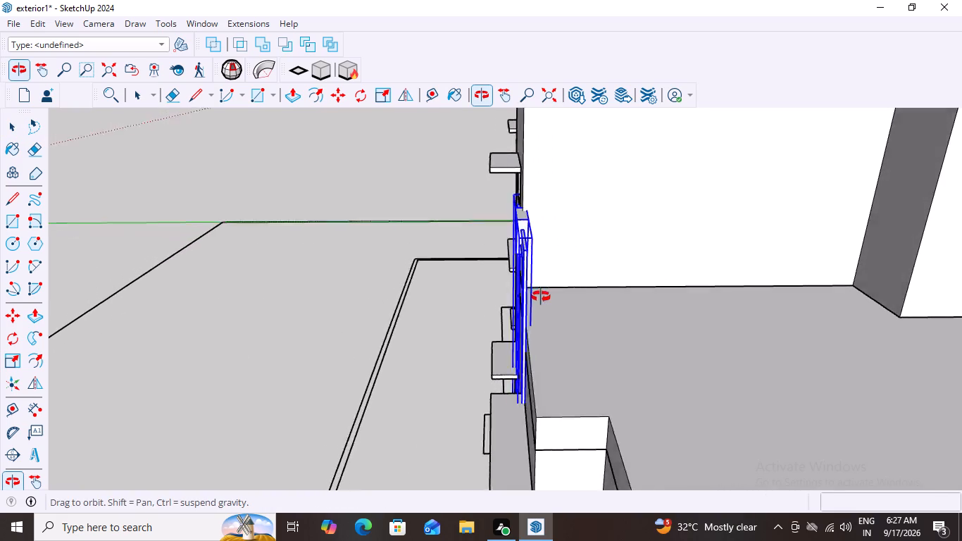
middle_drag(541, 297, 825, 275)
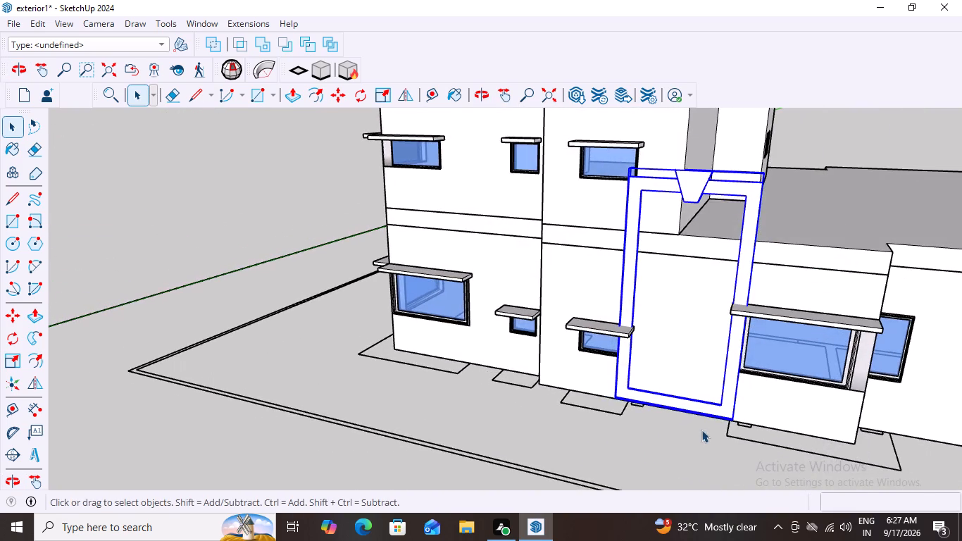
scroll(701, 430, up, 8)
scroll(768, 431, up, 7)
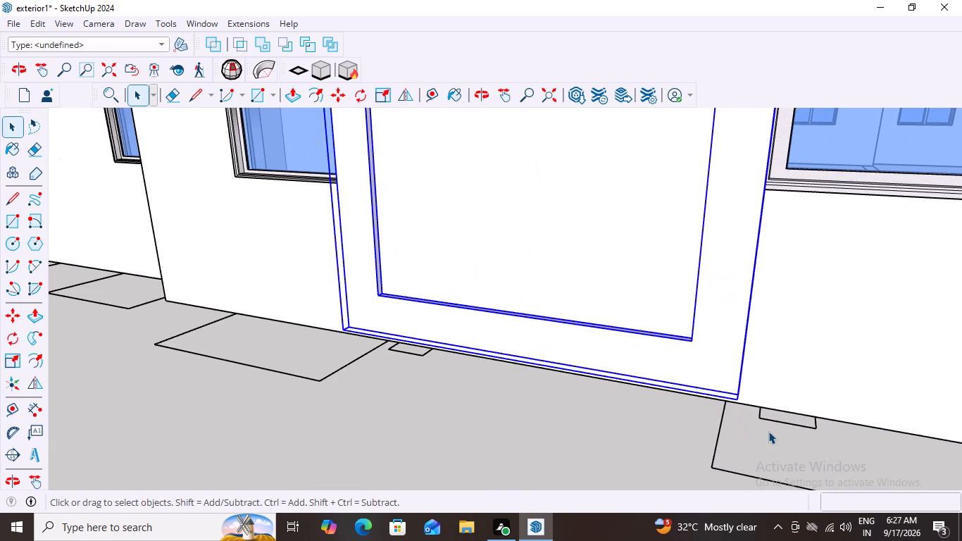
key(m)
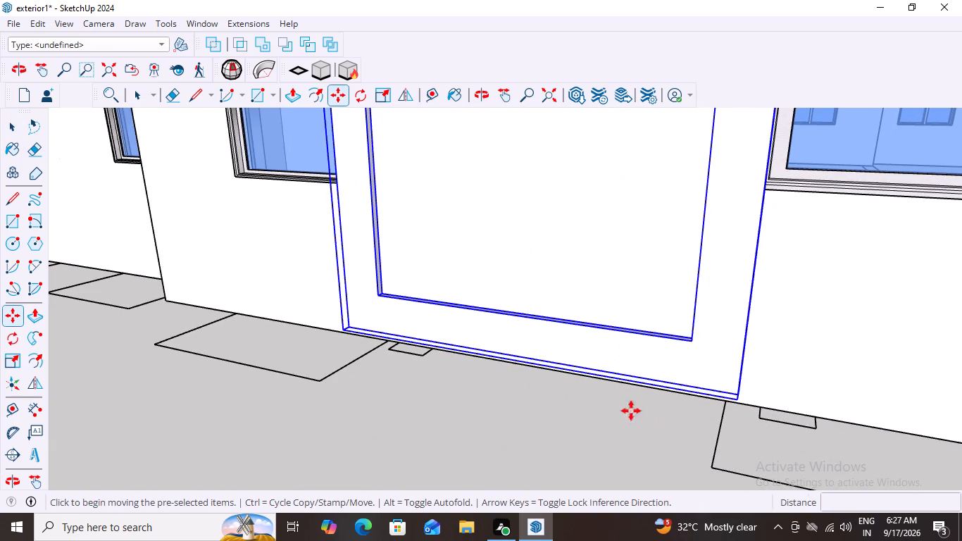
click(739, 401)
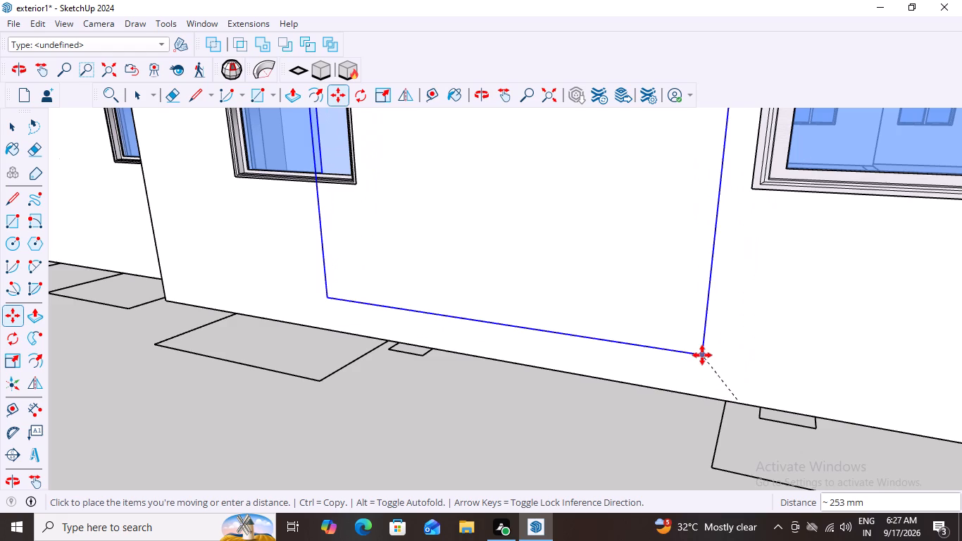
click(726, 405)
key(space)
Open the nested frame group inside the surround, push the frame's front face in by 21 mm and close the frame group.
scroll(651, 410, down, 9)
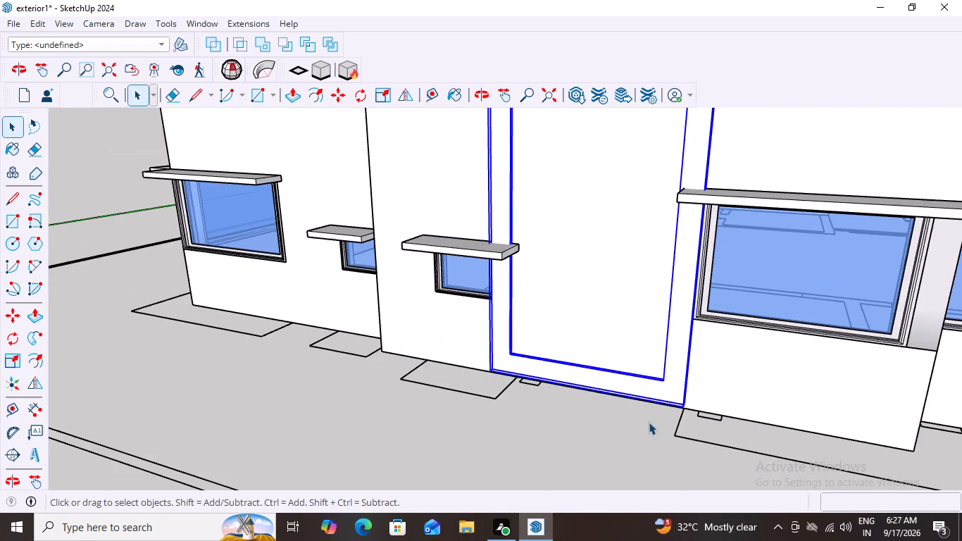
scroll(669, 418, down, 4)
middle_drag(677, 415, 451, 416)
scroll(451, 416, down, 2)
scroll(500, 231, up, 6)
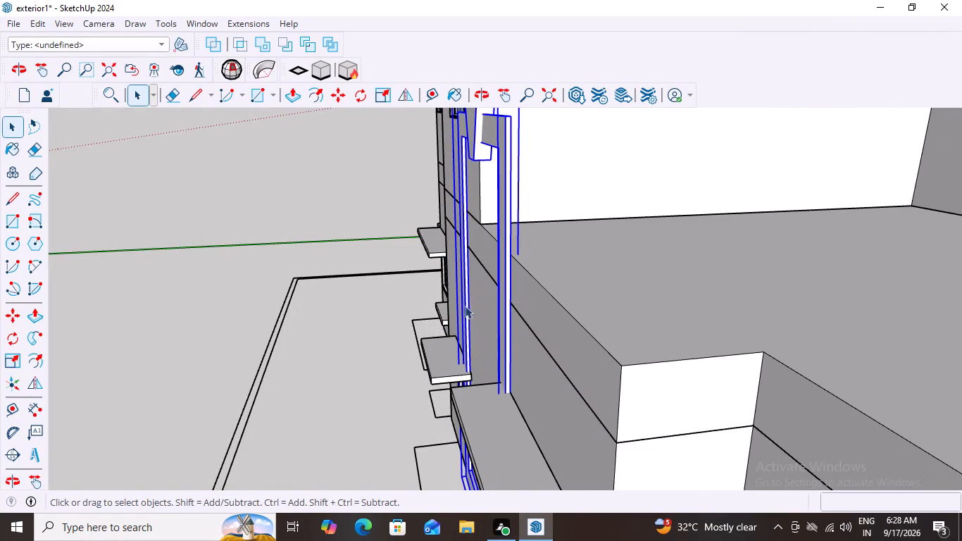
middle_drag(461, 309, 471, 314)
scroll(521, 355, up, 3)
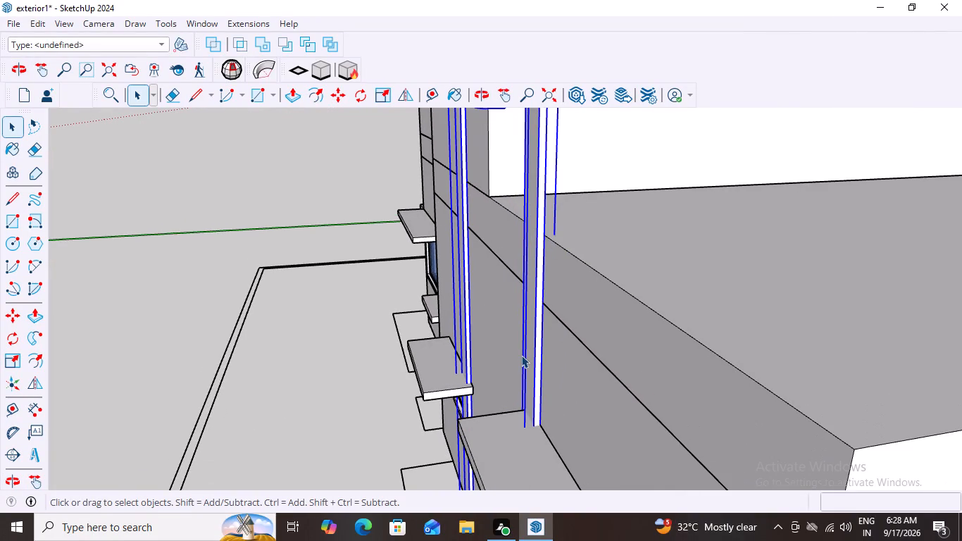
triple_click(529, 342)
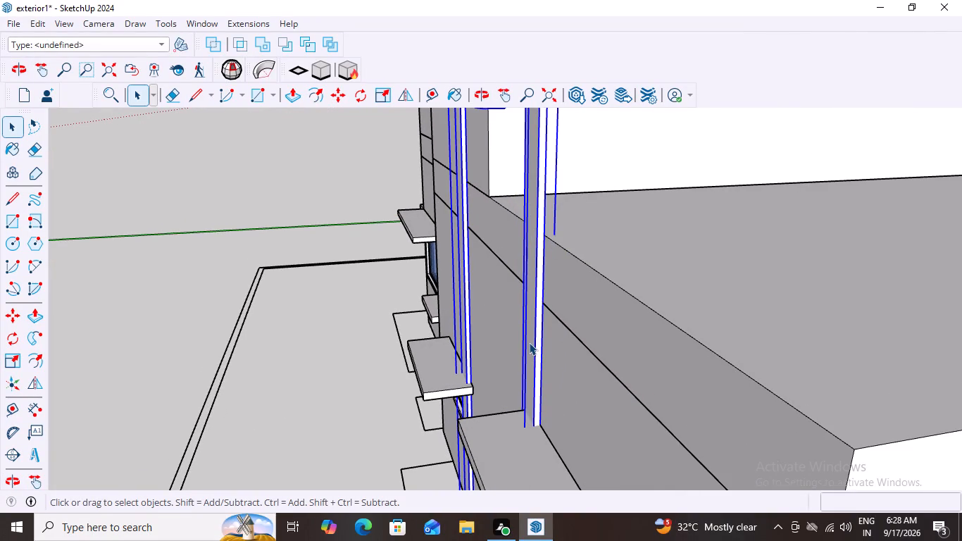
click(529, 342)
click(529, 342)
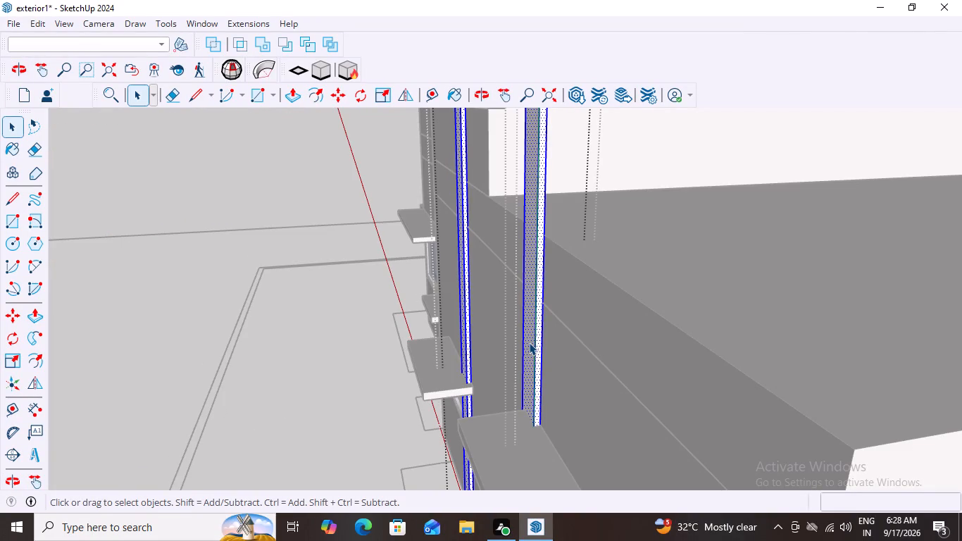
double_click(529, 342)
key(p)
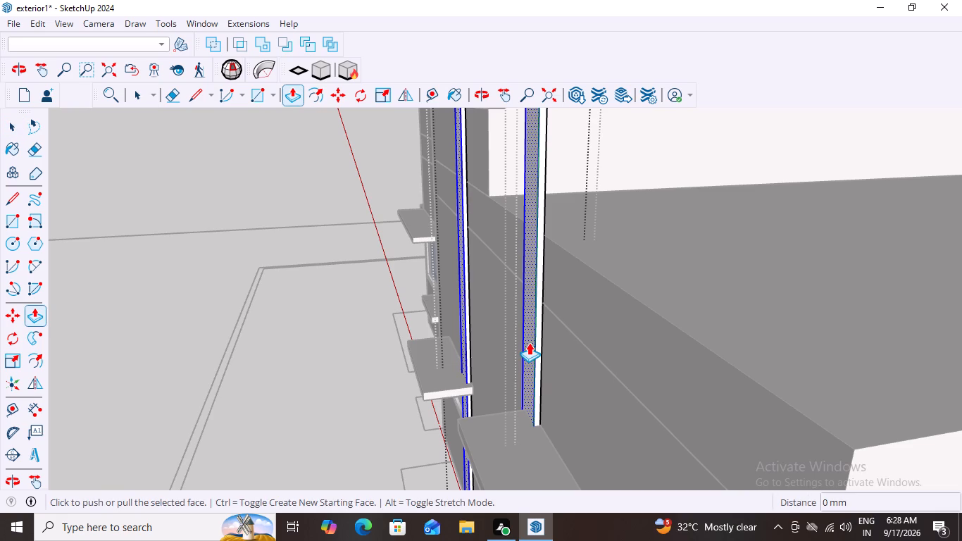
click(529, 340)
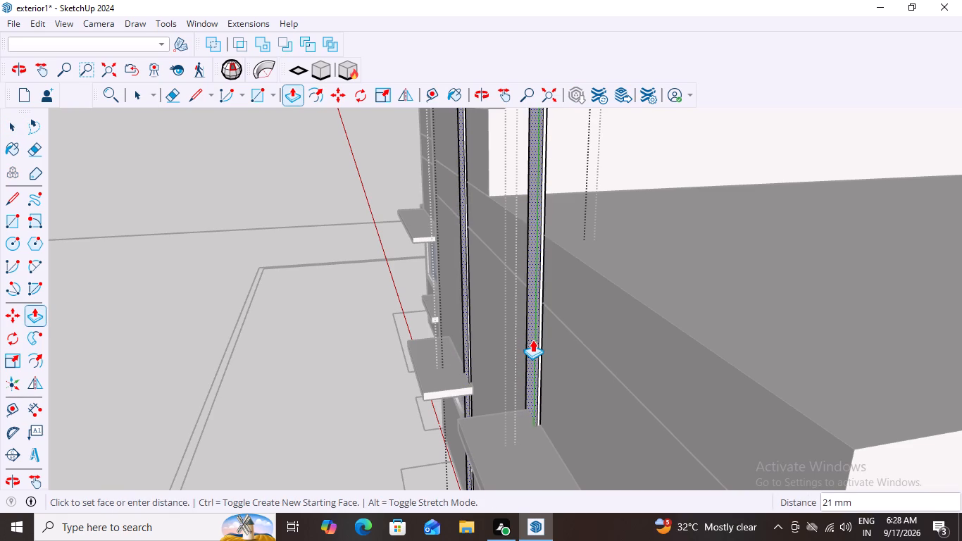
click(532, 340)
key(space)
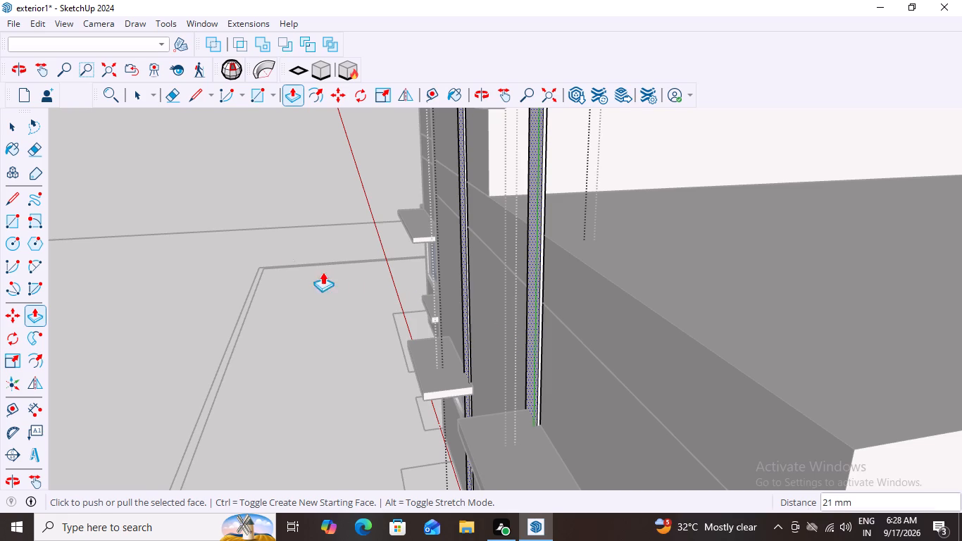
click(283, 199)
scroll(280, 254, down, 7)
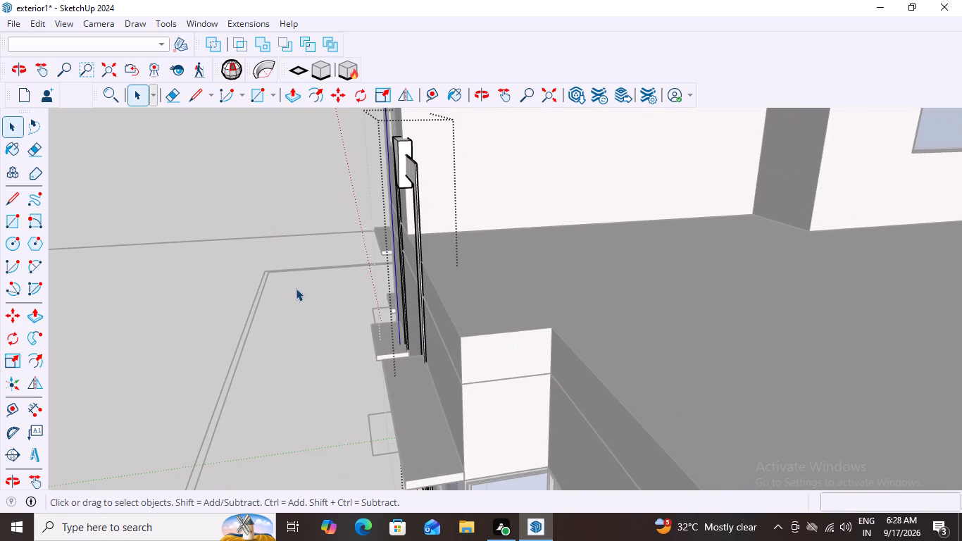